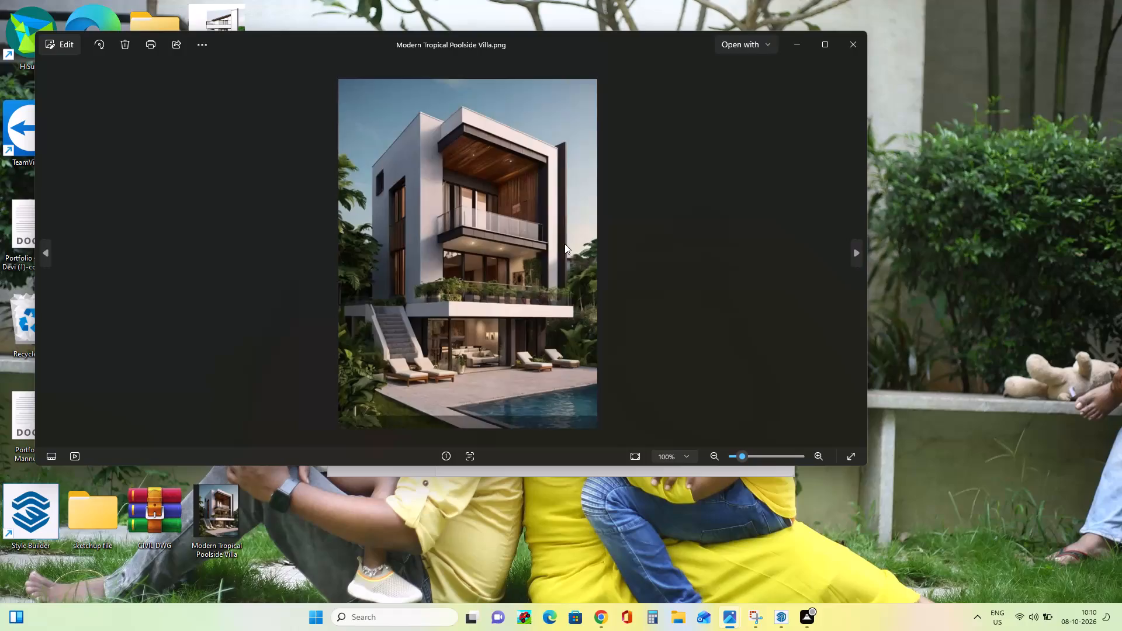
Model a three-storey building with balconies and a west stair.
Examine the Modern Tropical Poolside Villa reference image up close, including the facade, balconies, staircase, ground floor and pool deck.
scroll(565, 244, "up", 5)
scroll(565, 247, "down", 2)
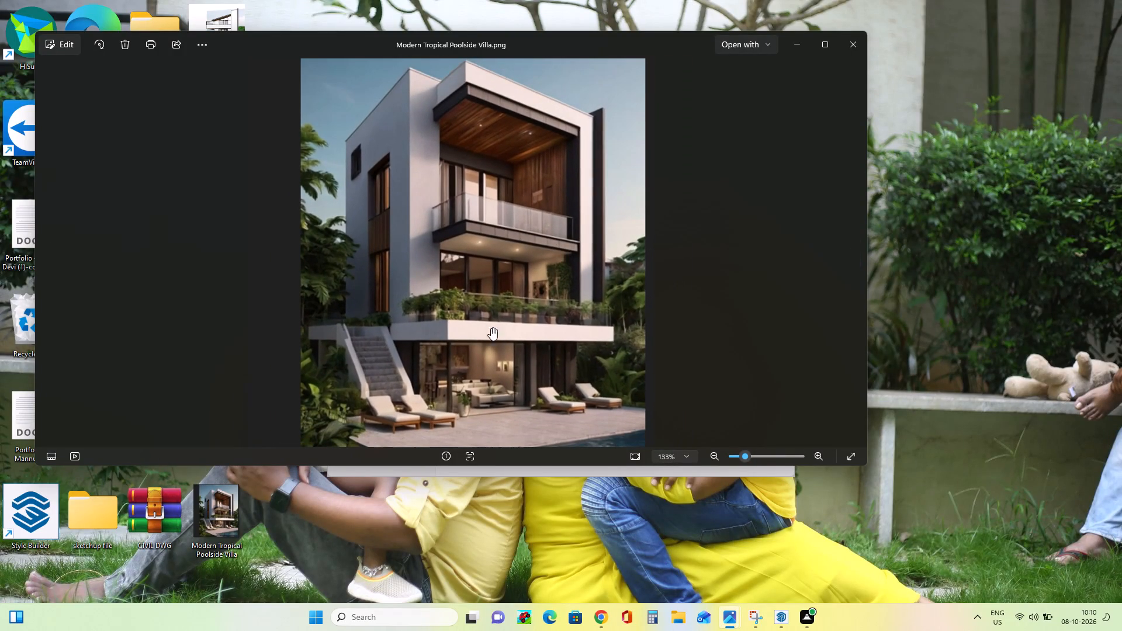
scroll(494, 355, "down", 3)
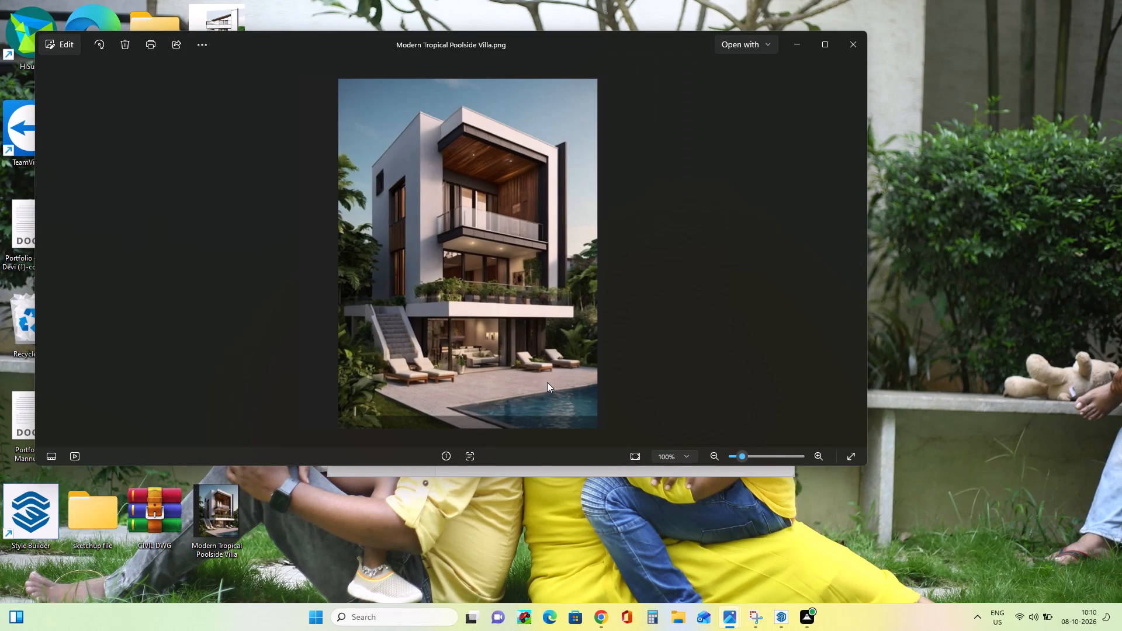
scroll(545, 372, "up", 5)
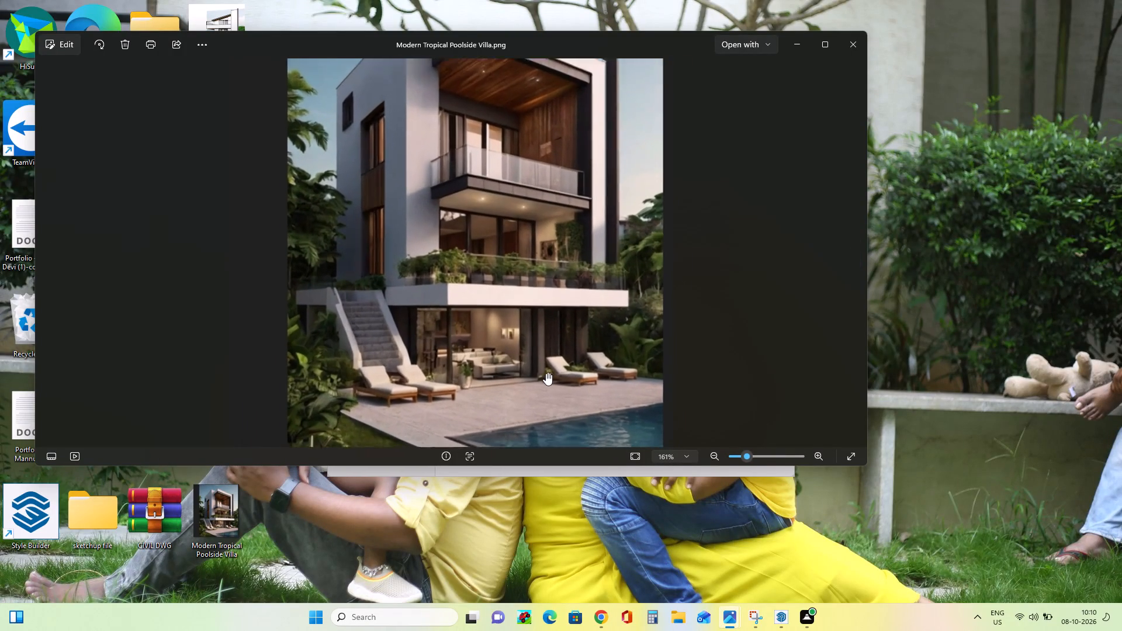
scroll(549, 335, "up", 1)
scroll(549, 335, "down", 8)
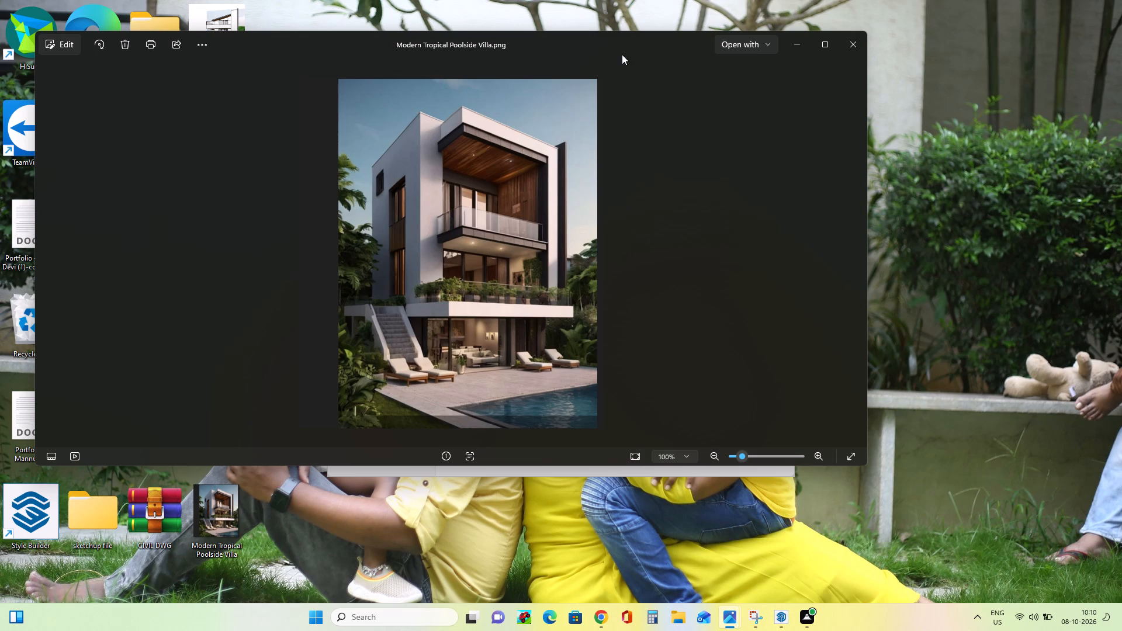
Move the villa image window aside to uncover the desktop shortcuts behind it.
left_click_drag(617, 41, 757, 40)
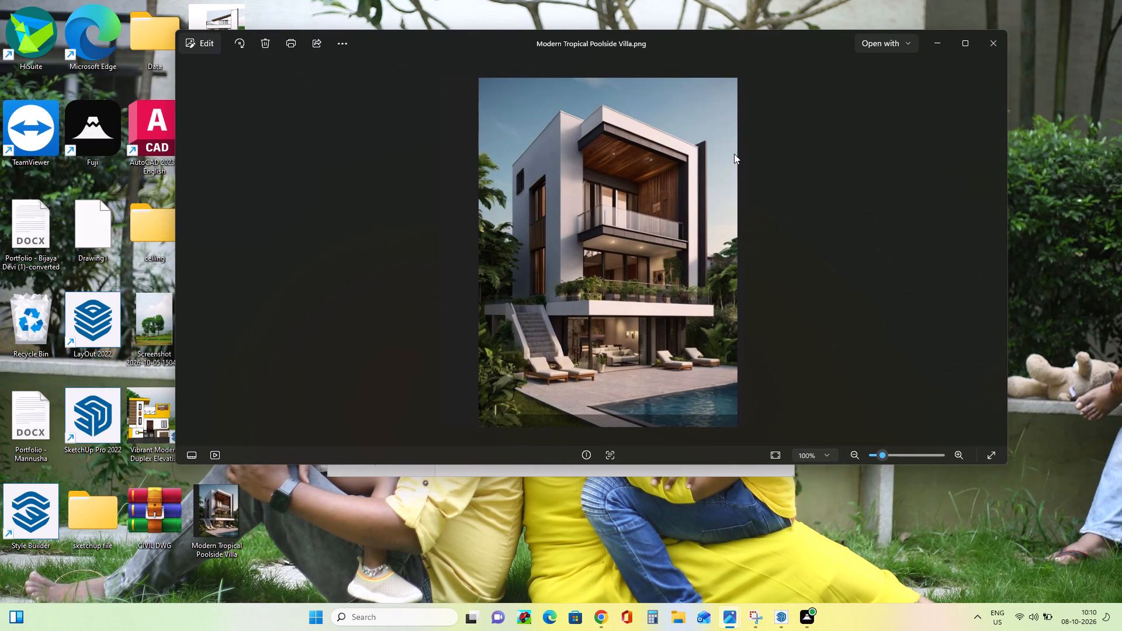
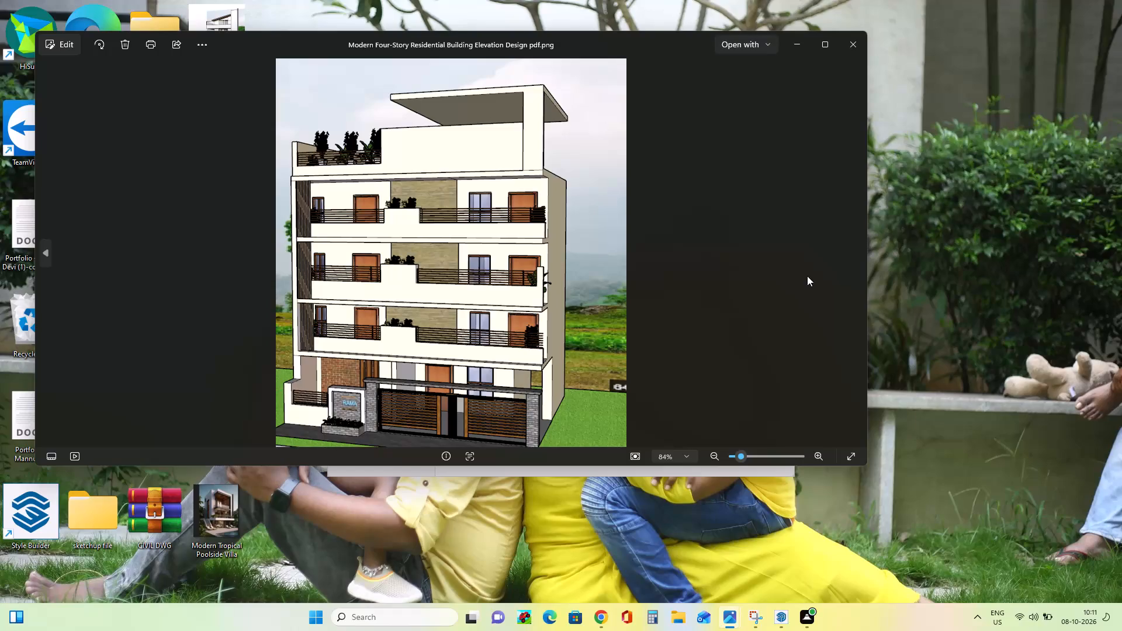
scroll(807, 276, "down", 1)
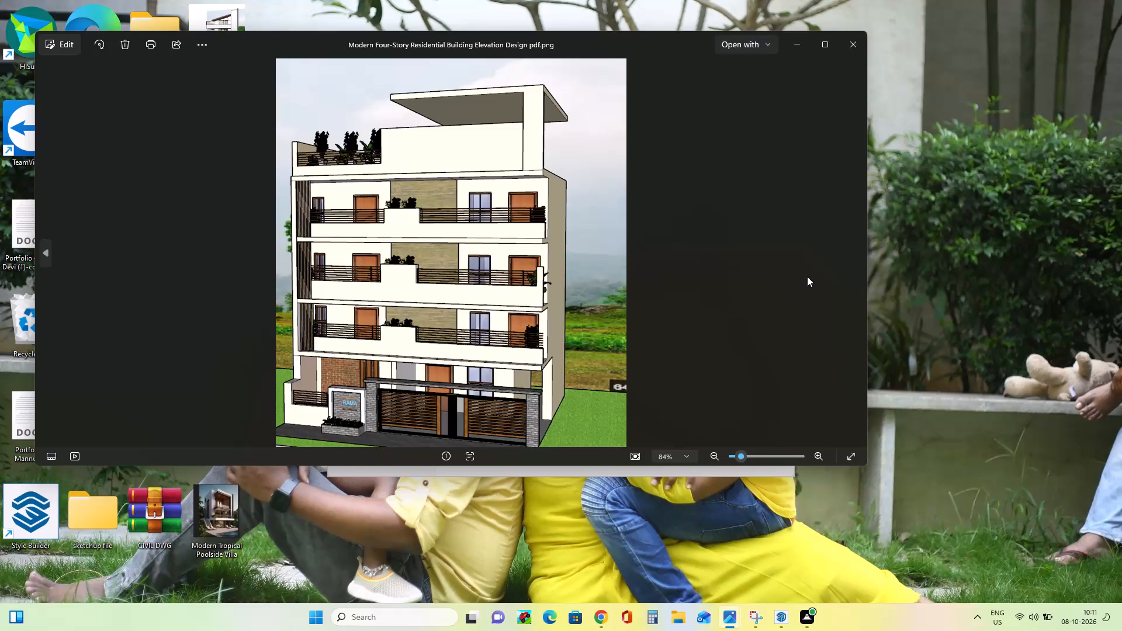
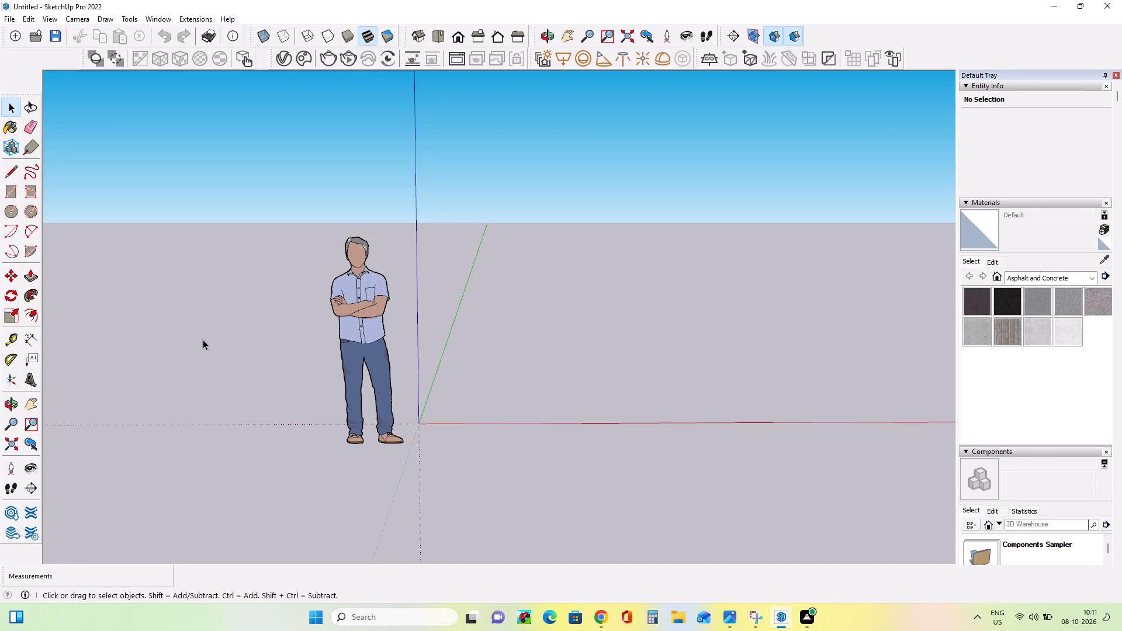
Import the Modern Tropical Poolside Villa picture as an image and place it upright beside the scale figure, near the green axis.
left_click(30, 400)
left_click_drag(472, 310, 307, 377)
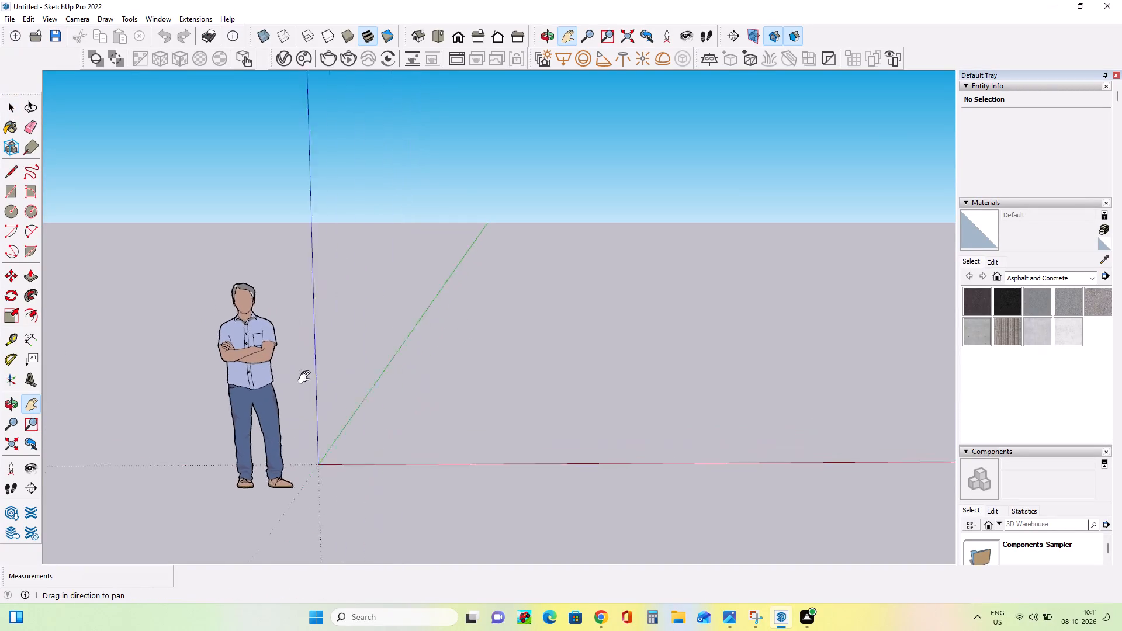
left_click_drag(307, 377, 234, 404)
middle_click_drag(644, 411, 656, 403)
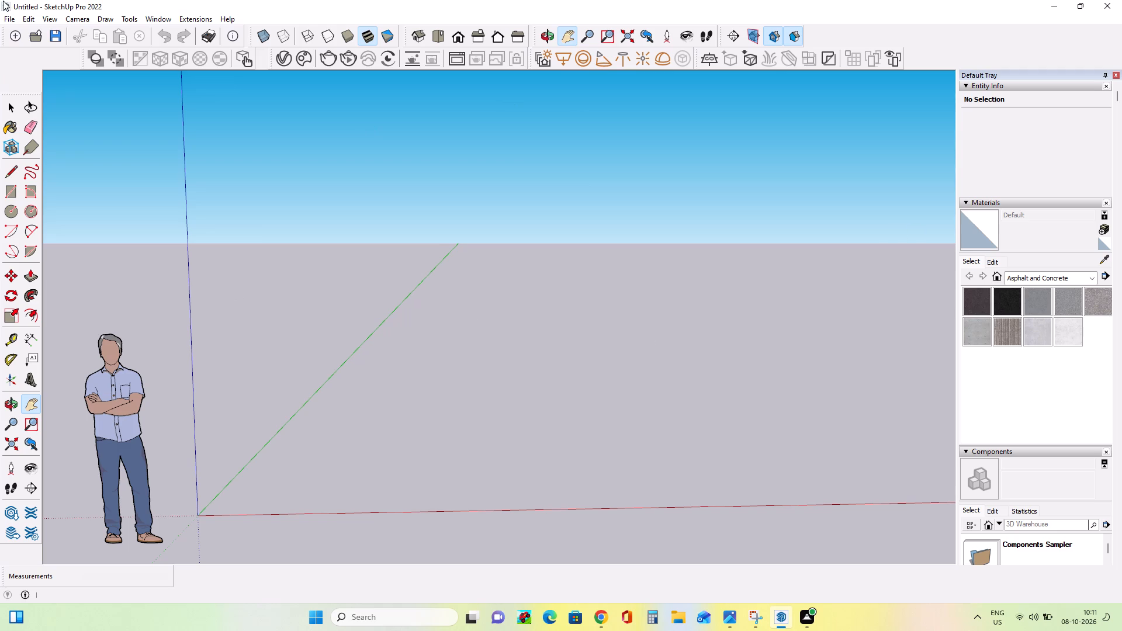
left_click(12, 18)
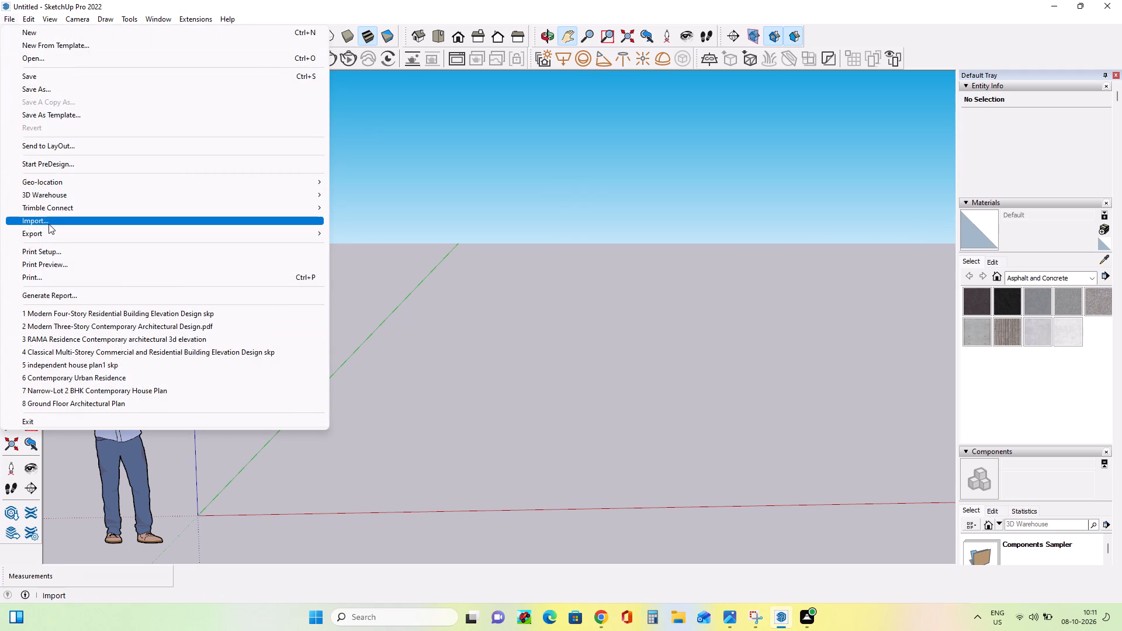
left_click(53, 223)
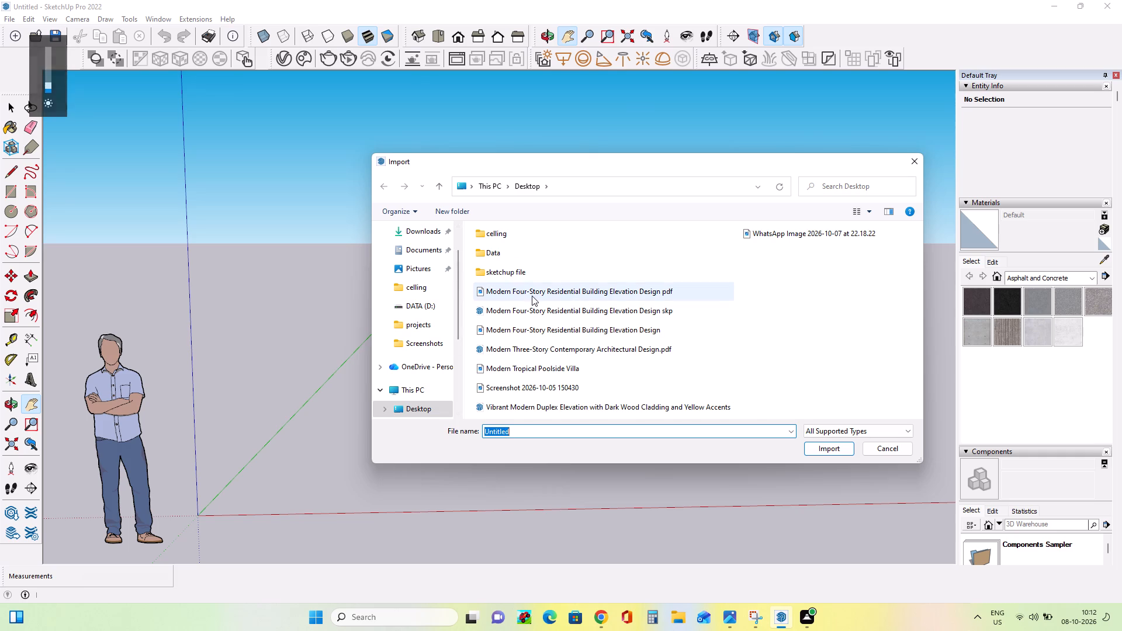
left_click(548, 367)
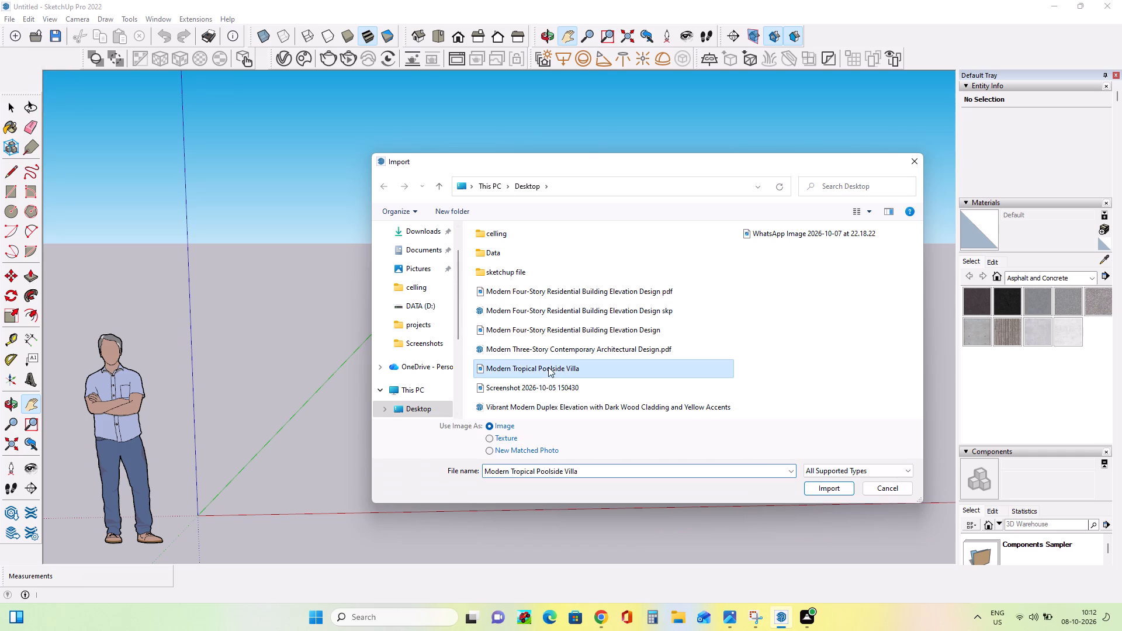
left_click(819, 485)
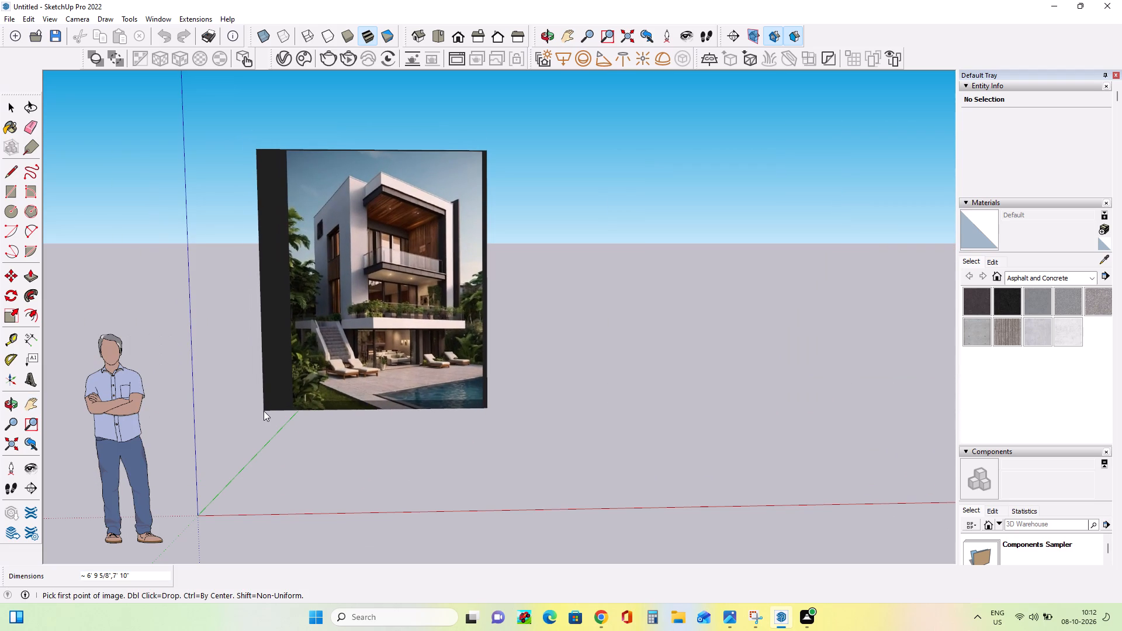
left_click(264, 411)
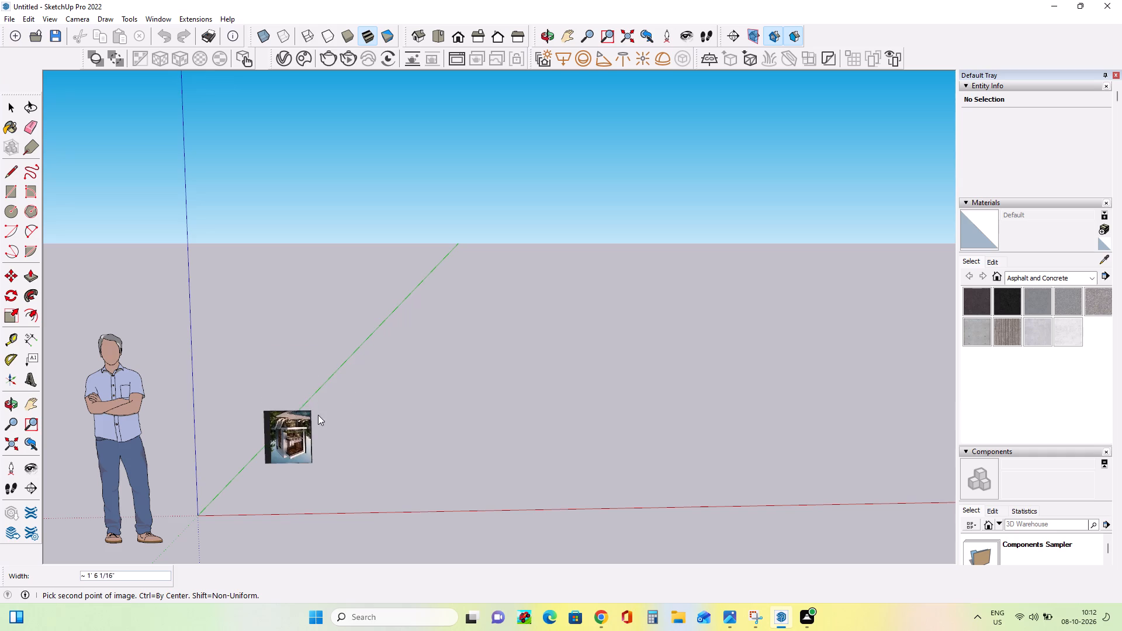
left_click(483, 196)
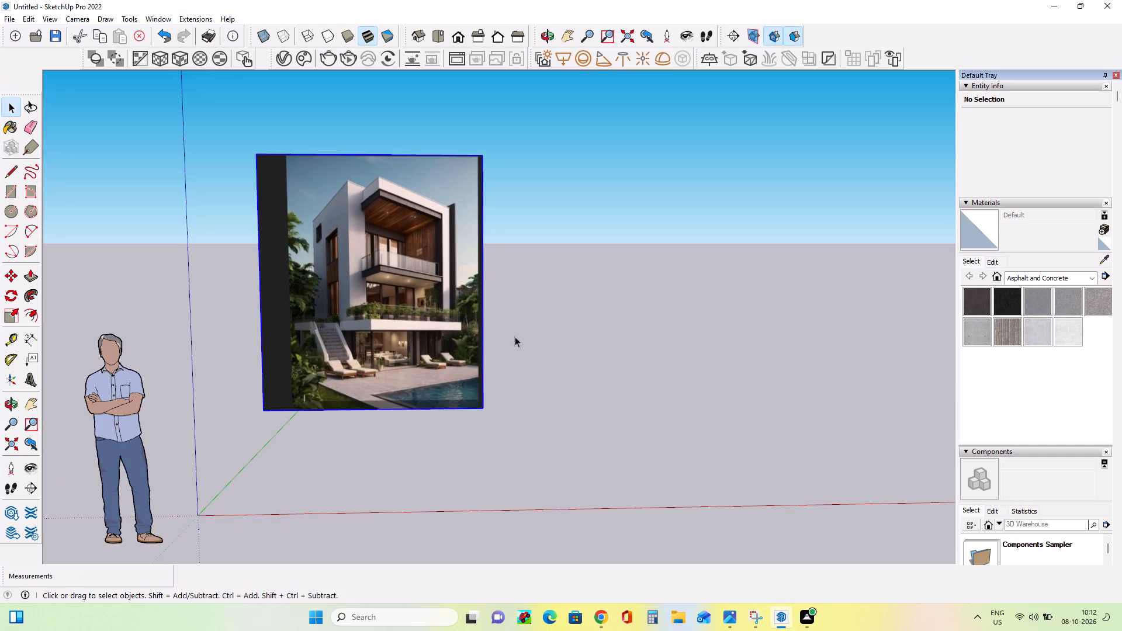
Move the villa image upward along the blue axis by its lower corner.
middle_click_drag(519, 353, 538, 410)
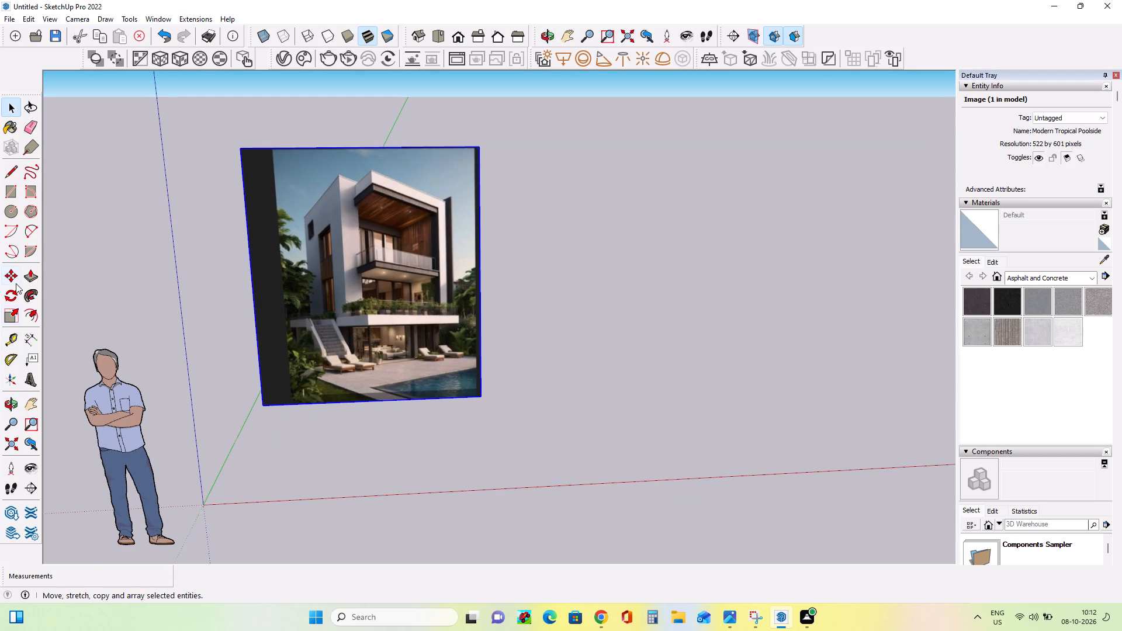
left_click(11, 275)
left_click(479, 395)
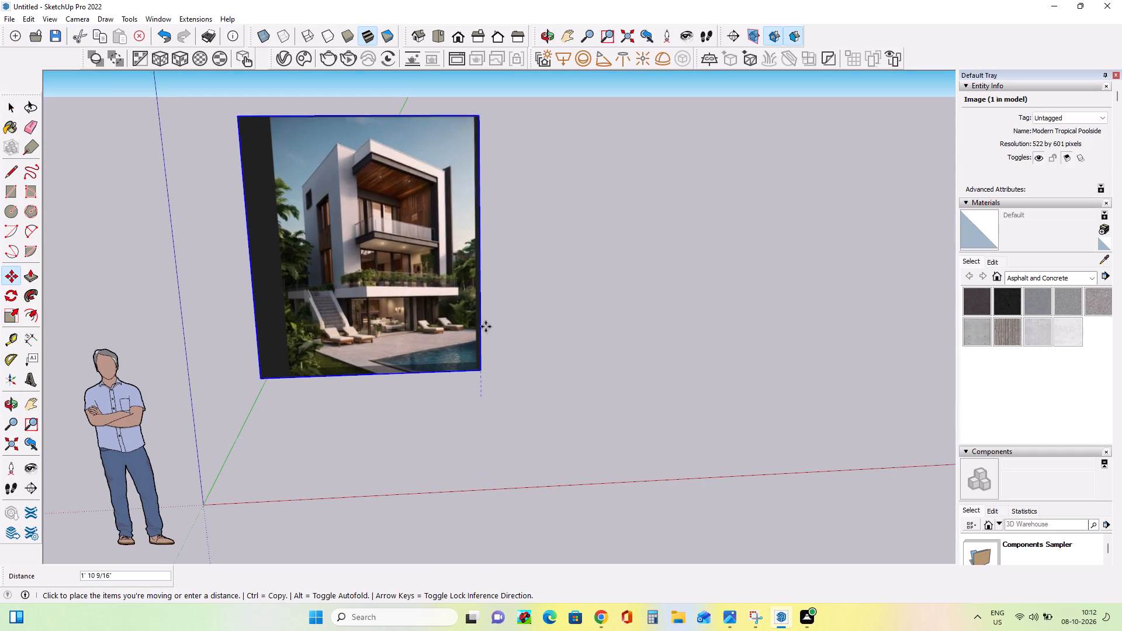
left_click(503, 310)
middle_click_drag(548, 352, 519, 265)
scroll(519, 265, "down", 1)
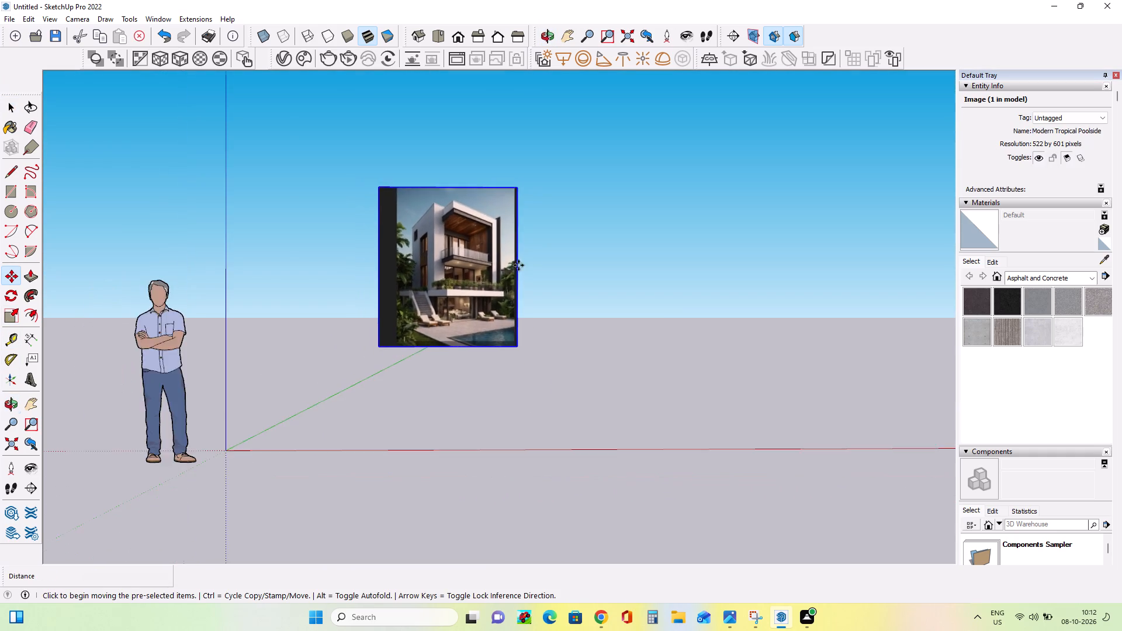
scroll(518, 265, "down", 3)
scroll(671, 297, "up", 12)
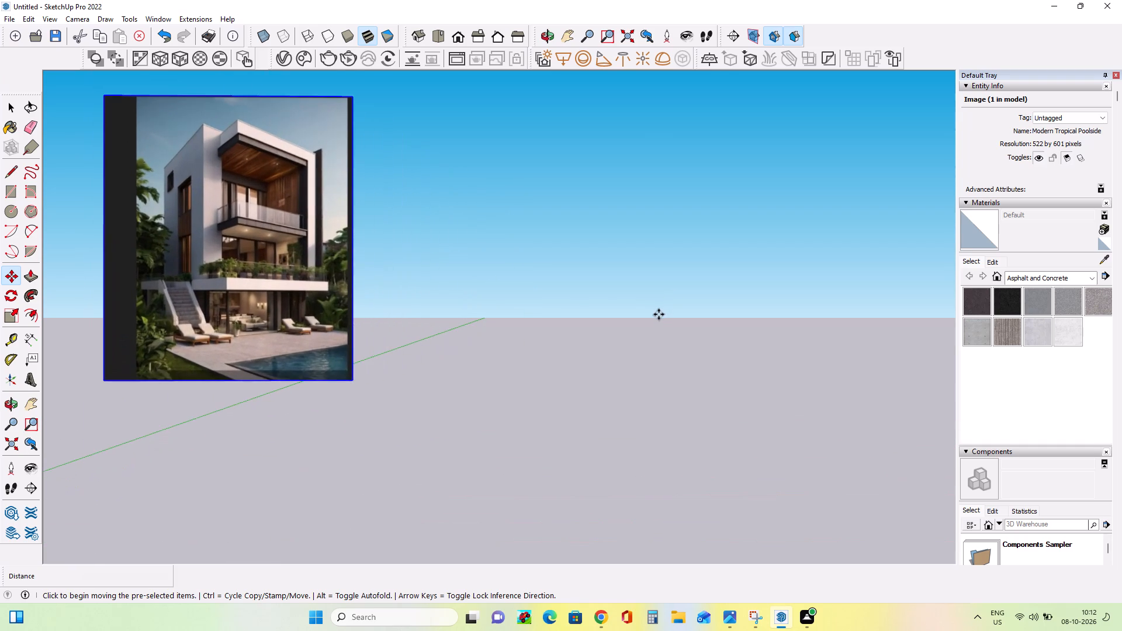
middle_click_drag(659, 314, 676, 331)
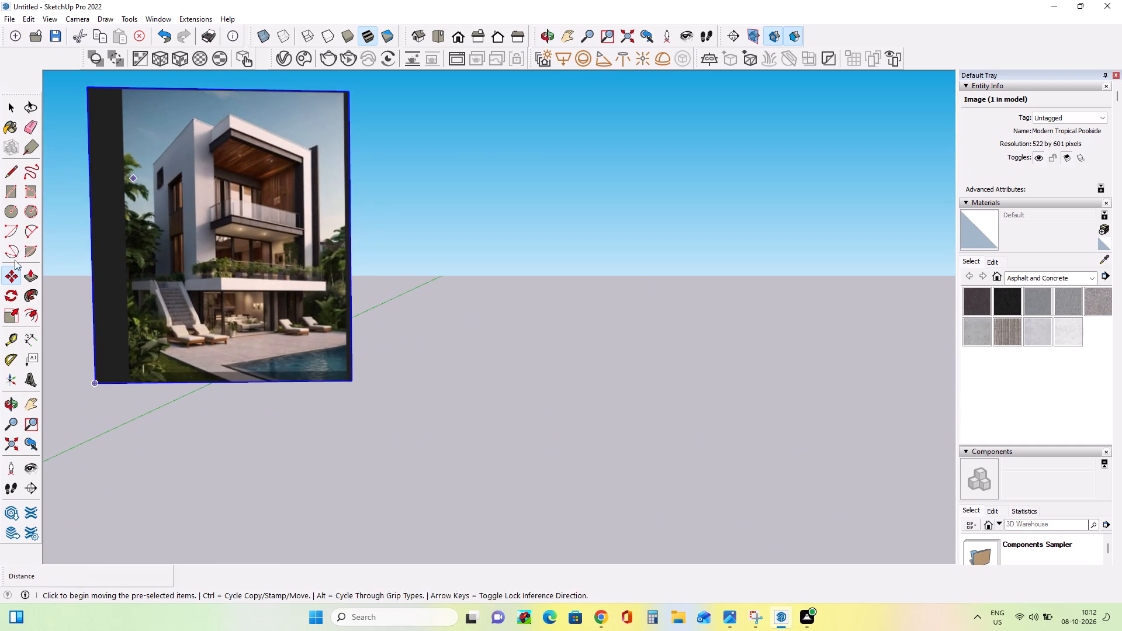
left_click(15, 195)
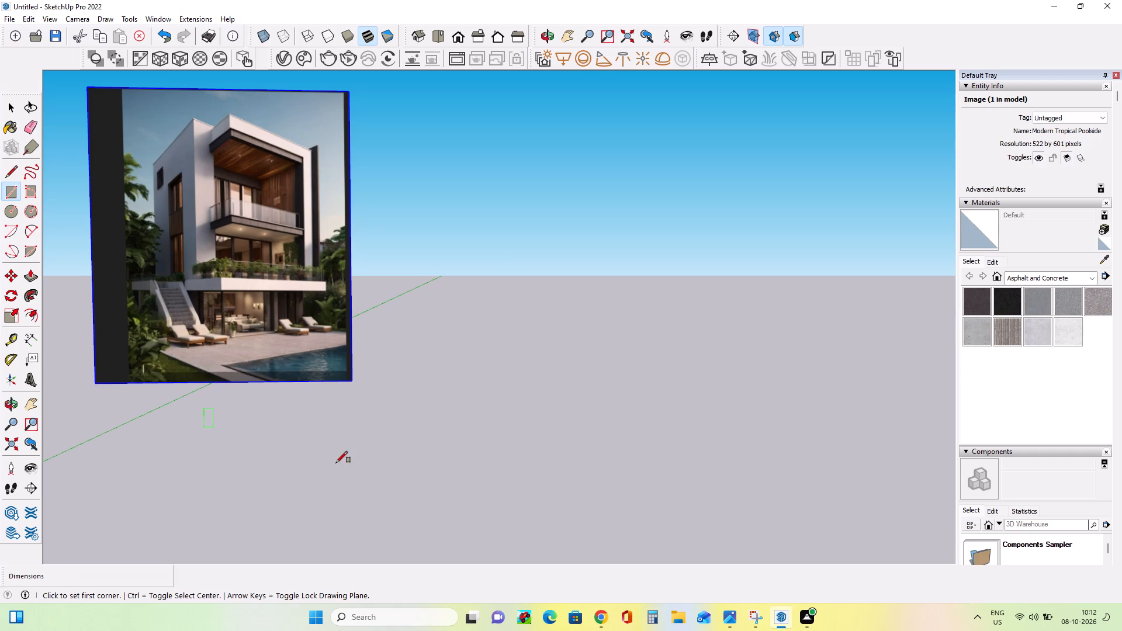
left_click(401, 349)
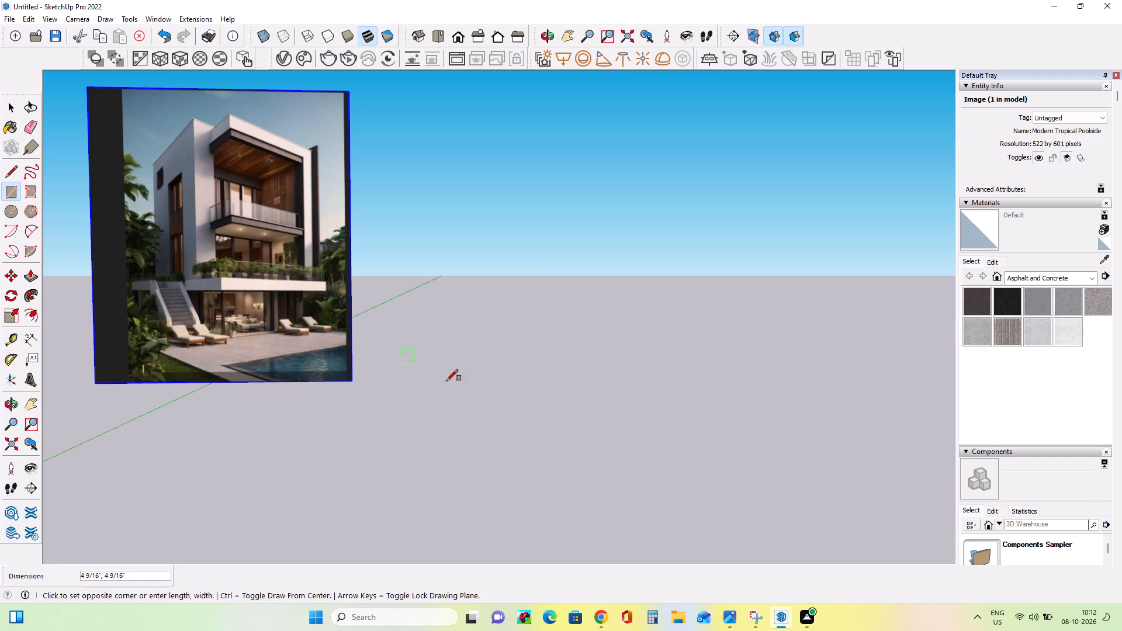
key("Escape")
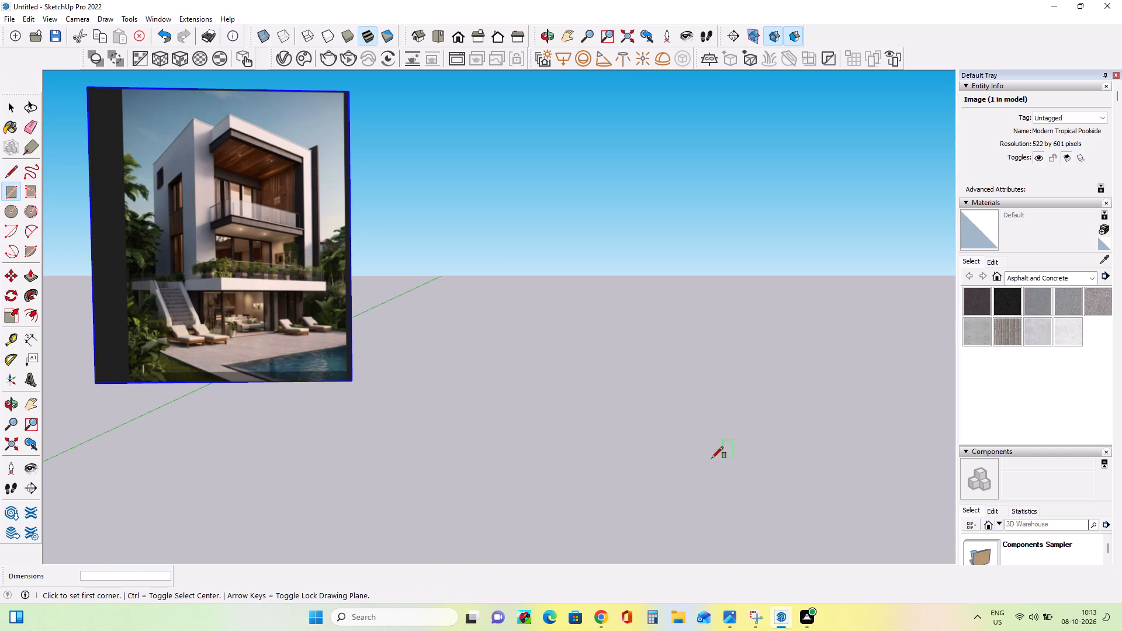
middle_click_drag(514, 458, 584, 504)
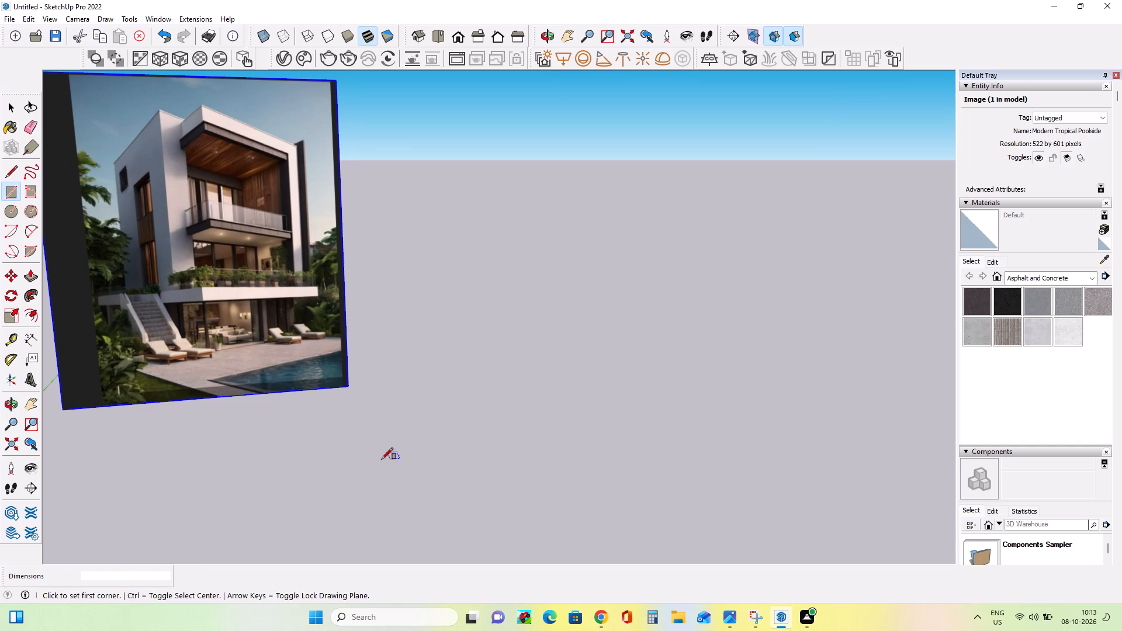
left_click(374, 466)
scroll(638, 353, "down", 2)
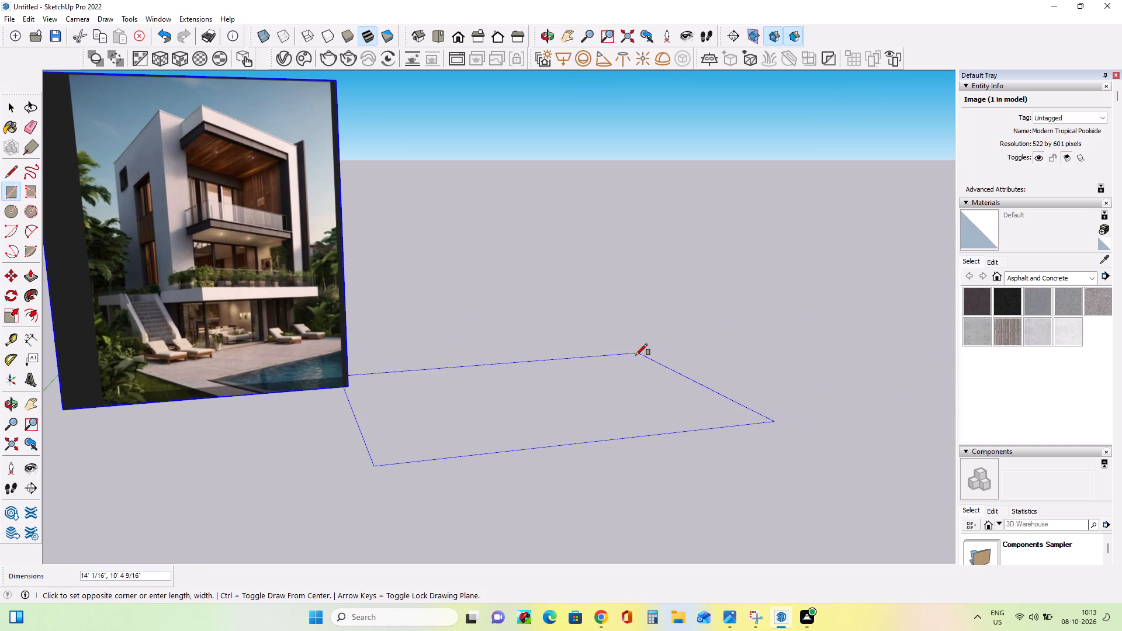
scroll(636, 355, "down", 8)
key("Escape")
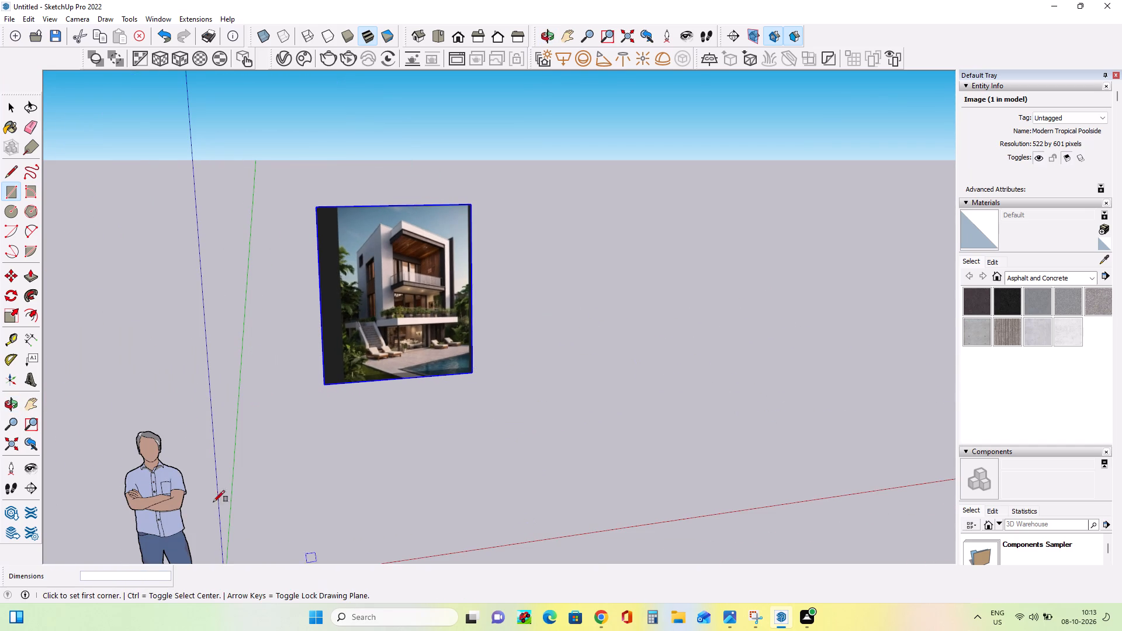
Draw a ground rectangle about 39' by 23' beside the villa image for the building base.
left_click(25, 404)
left_click_drag(406, 423, 169, 465)
middle_click_drag(729, 478, 686, 494)
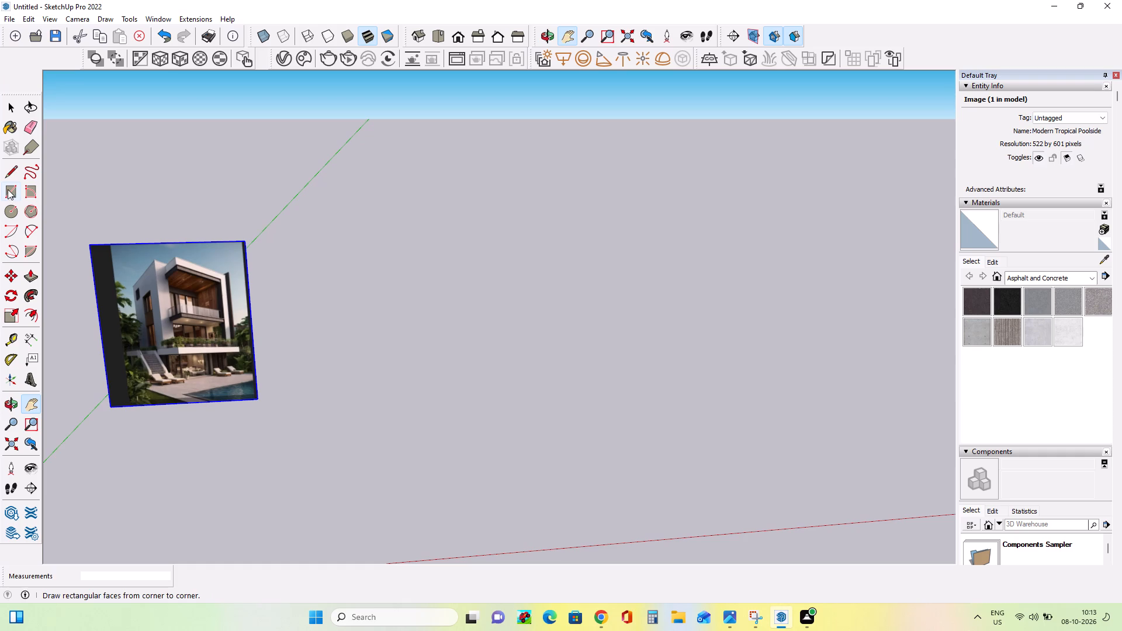
left_click(8, 189)
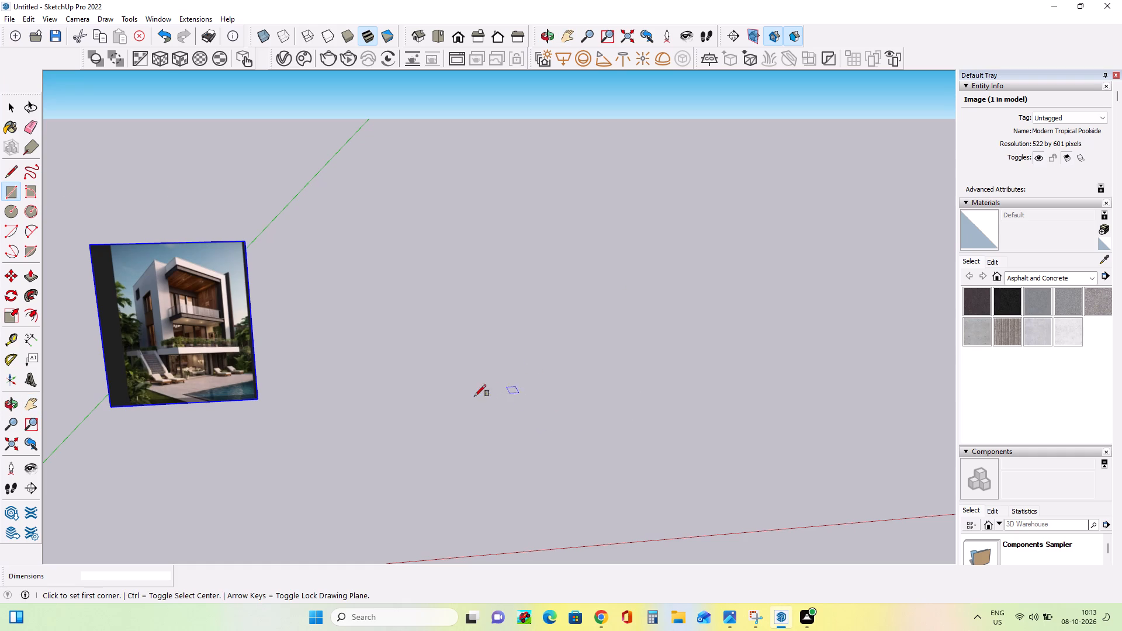
left_click(383, 307)
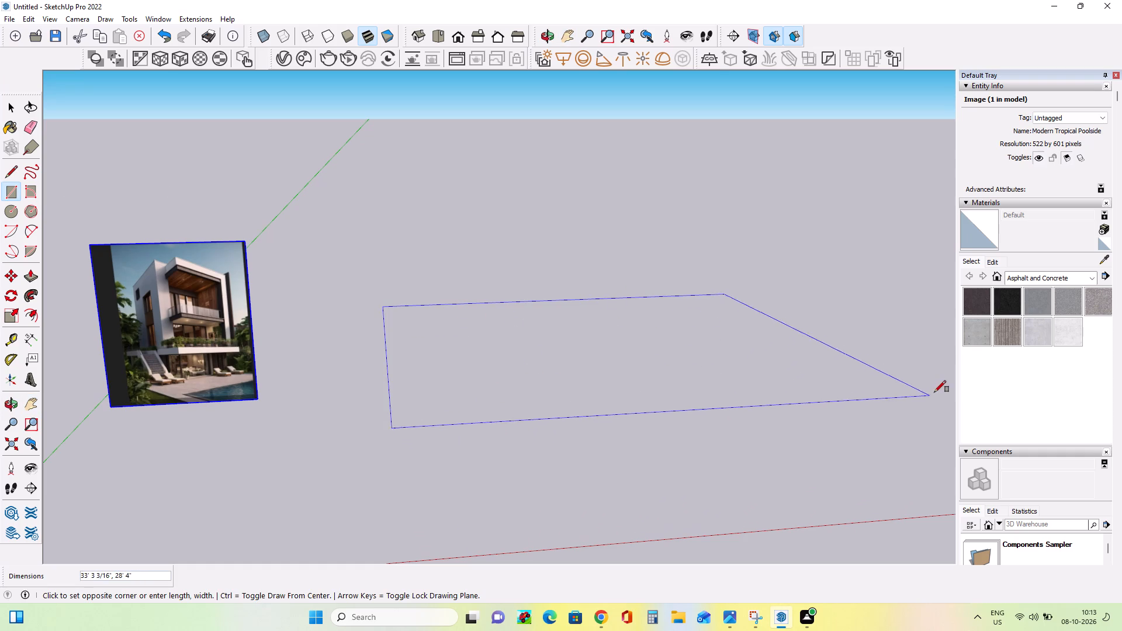
scroll(881, 378, "down", 10)
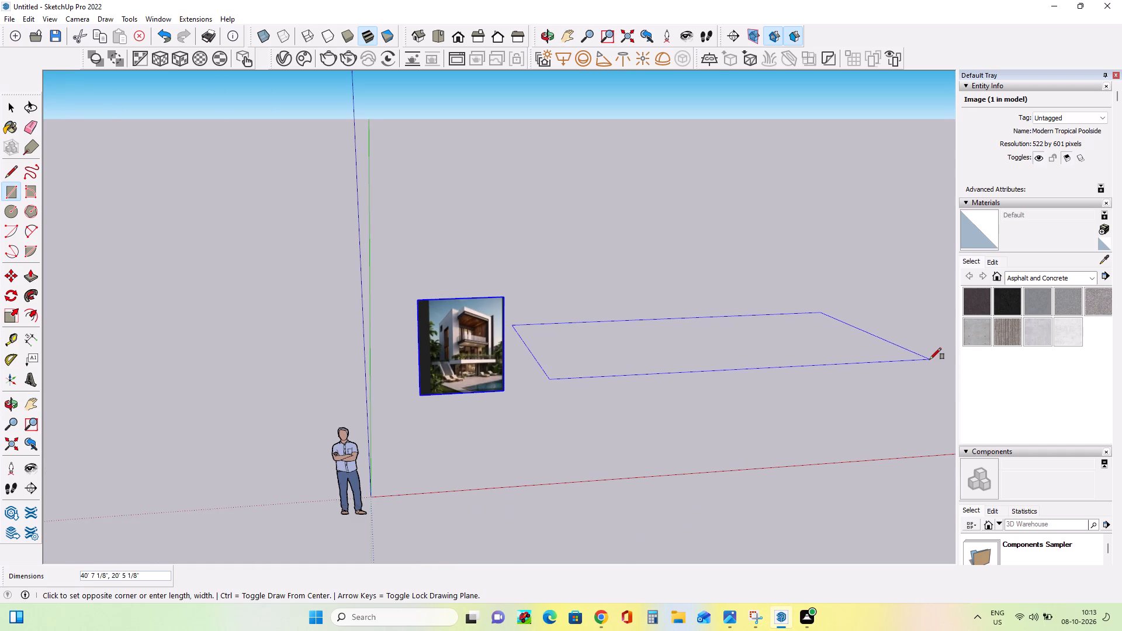
scroll(929, 372, "down", 4)
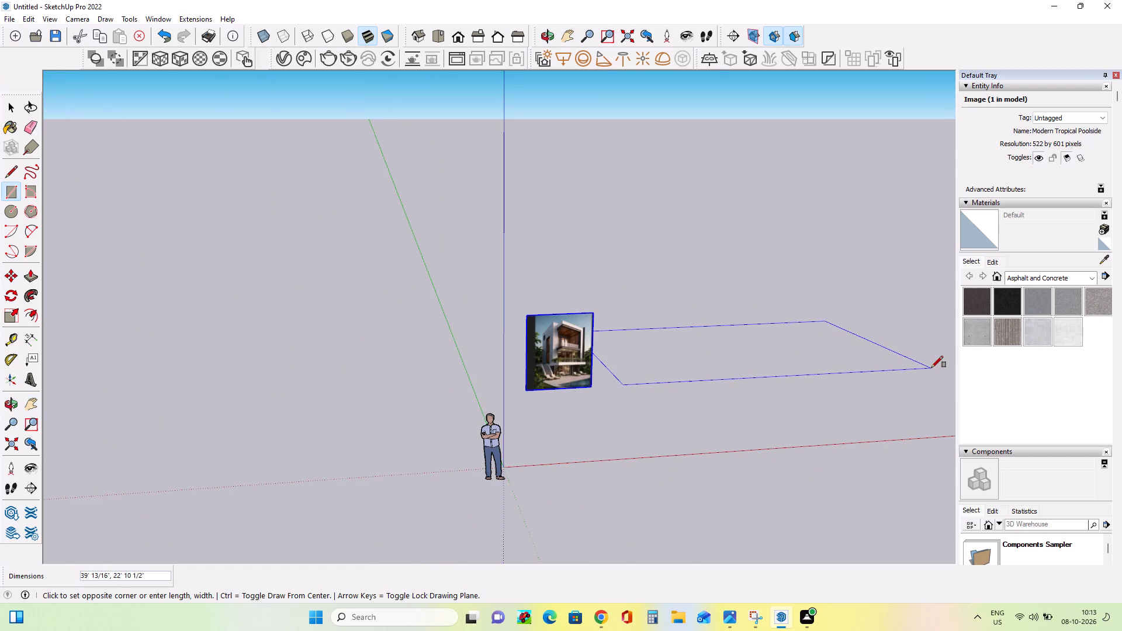
left_click(931, 367)
Move the villa image about 17' 11" back, placing its lower corner close to the base rectangle's rear corner.
scroll(650, 398, "up", 7)
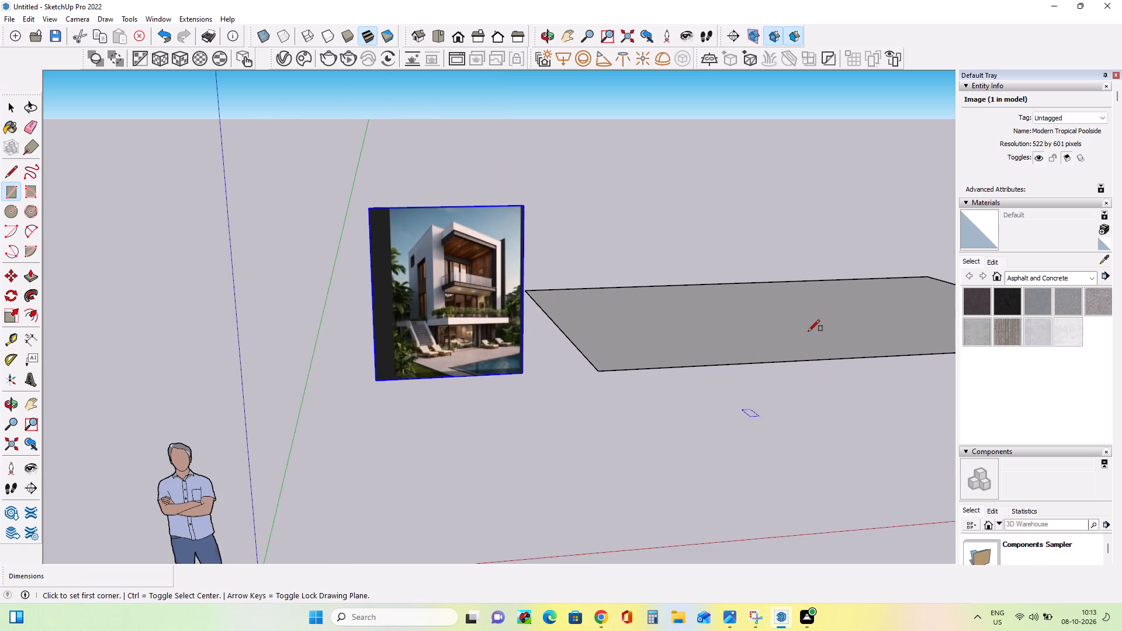
scroll(450, 414, "down", 1)
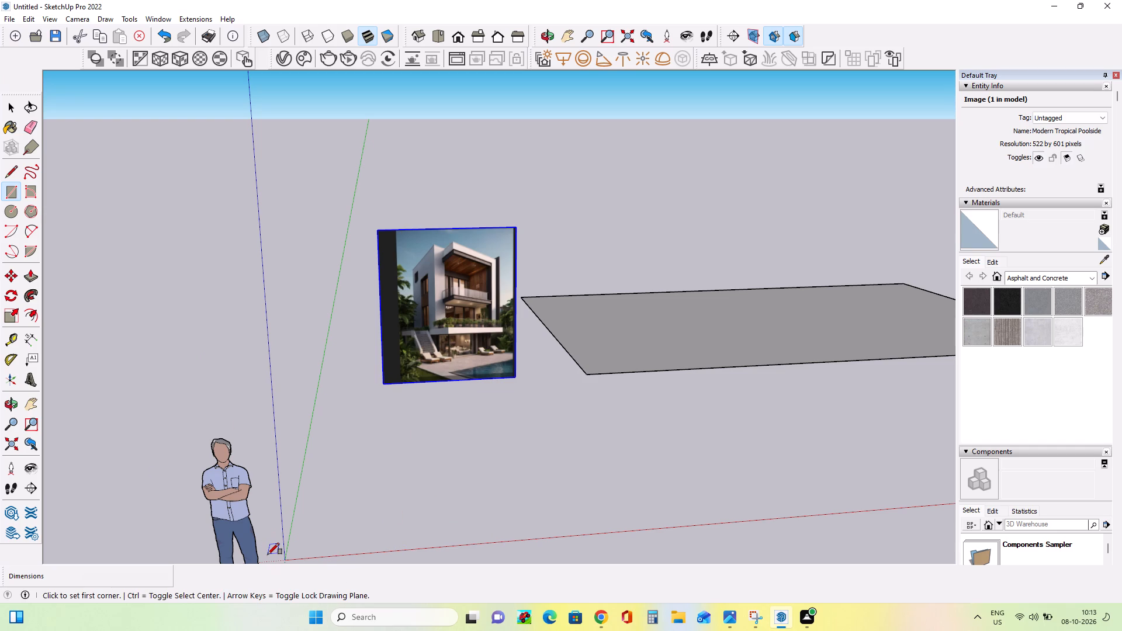
left_click(33, 407)
left_click_drag(656, 341, 471, 387)
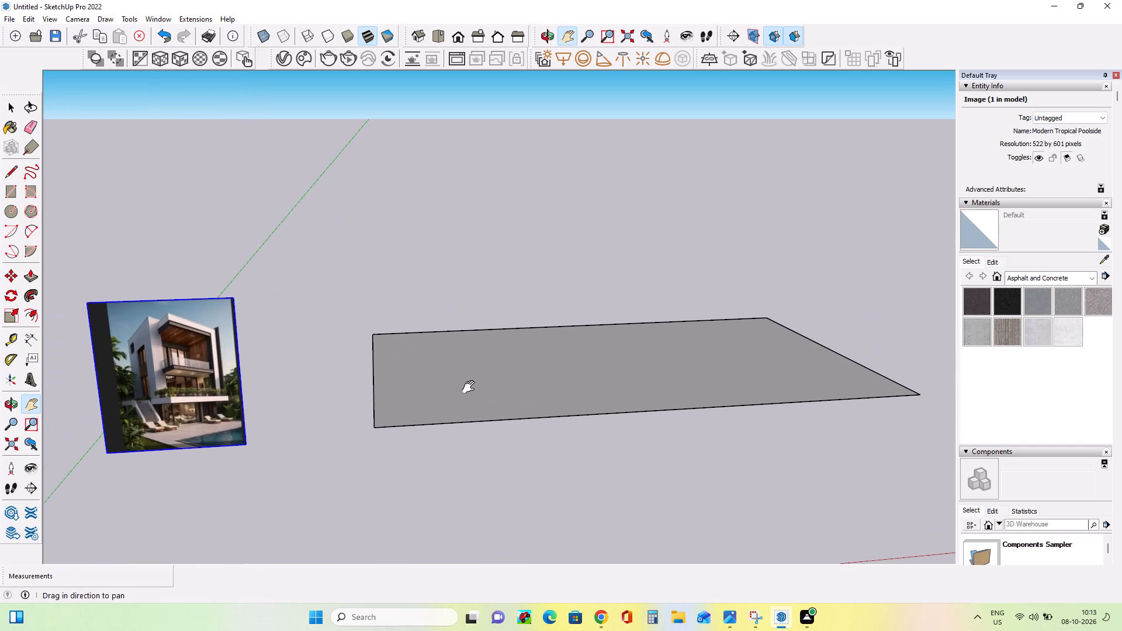
left_click_drag(471, 387, 471, 387)
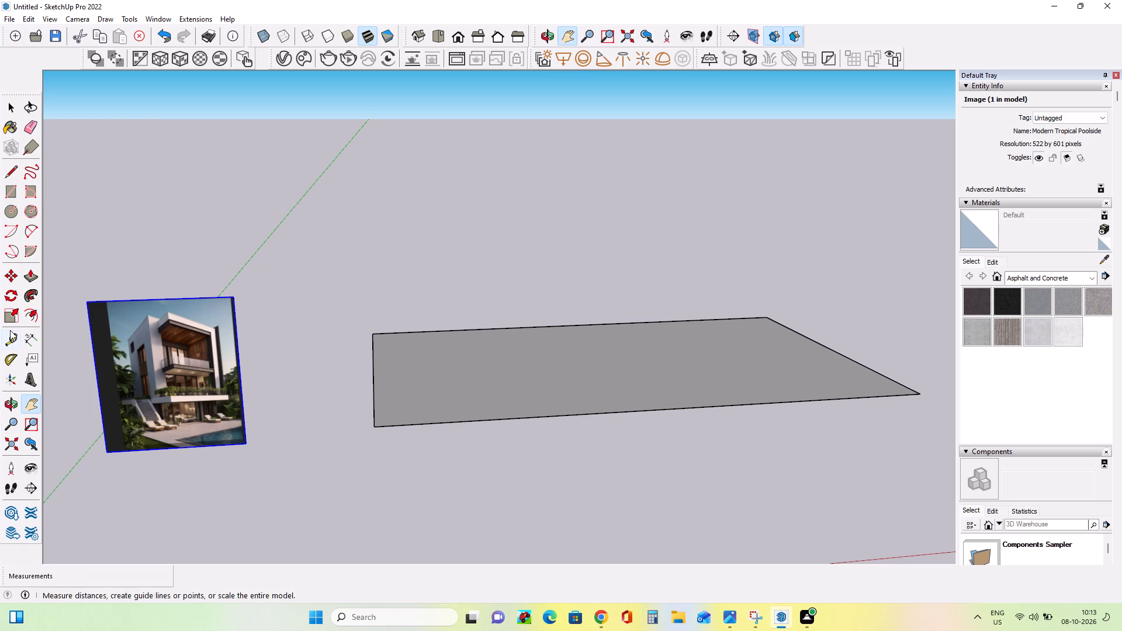
left_click(11, 279)
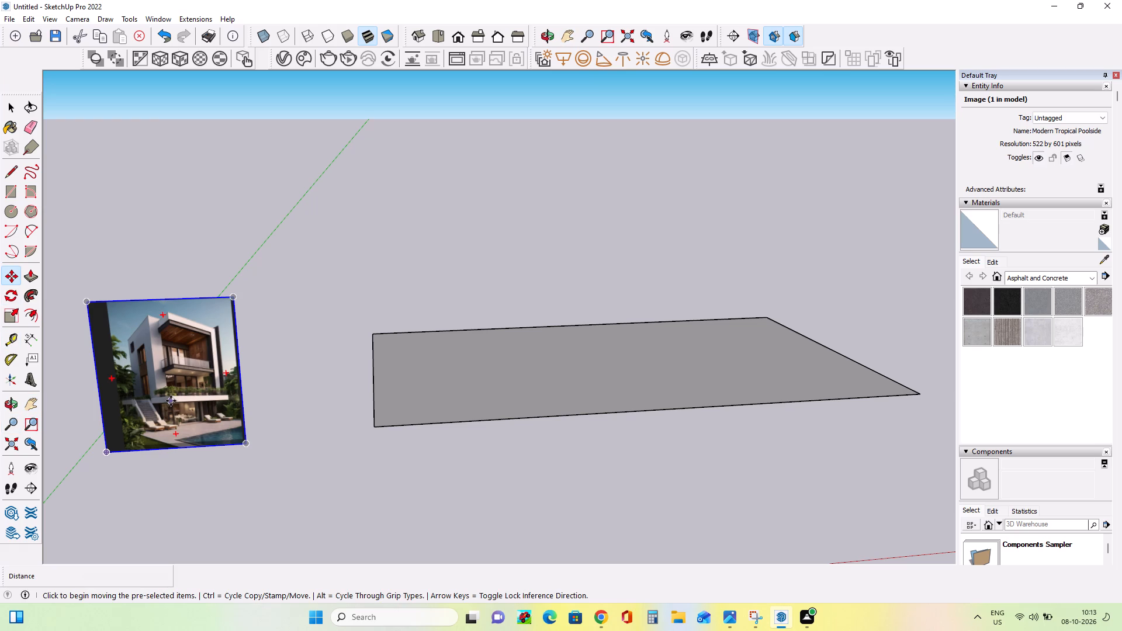
left_click(243, 443)
left_click(365, 346)
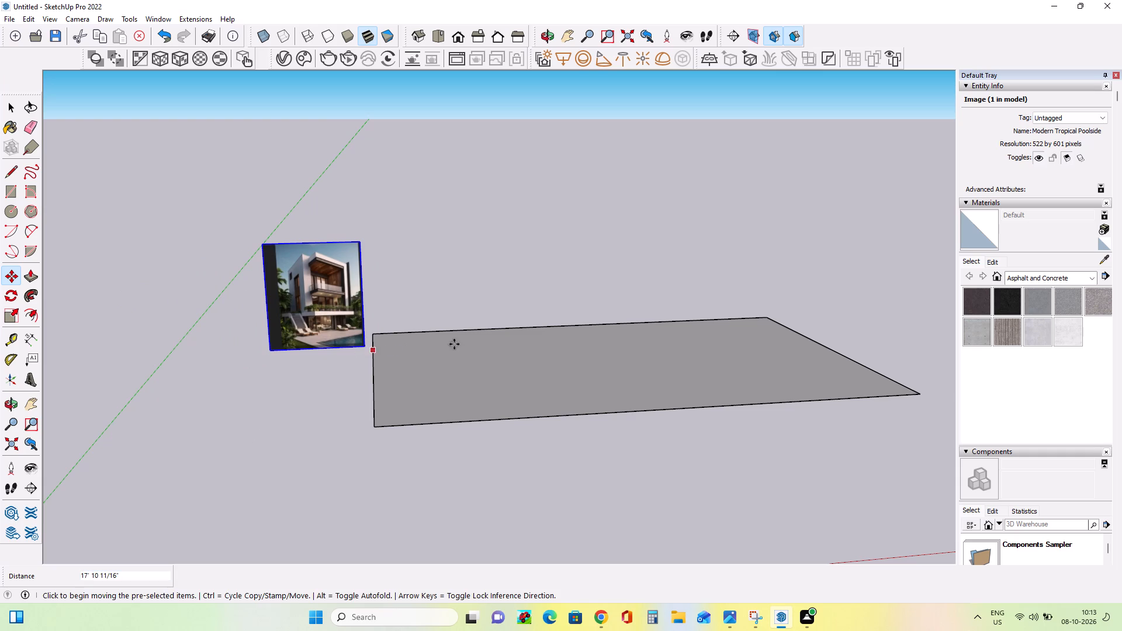
Examine the villa image beside the base rectangle, focusing on its ground floor, terrace and pool area.
scroll(637, 392, "up", 4)
middle_click_drag(635, 403, 600, 406)
scroll(601, 406, "down", 10)
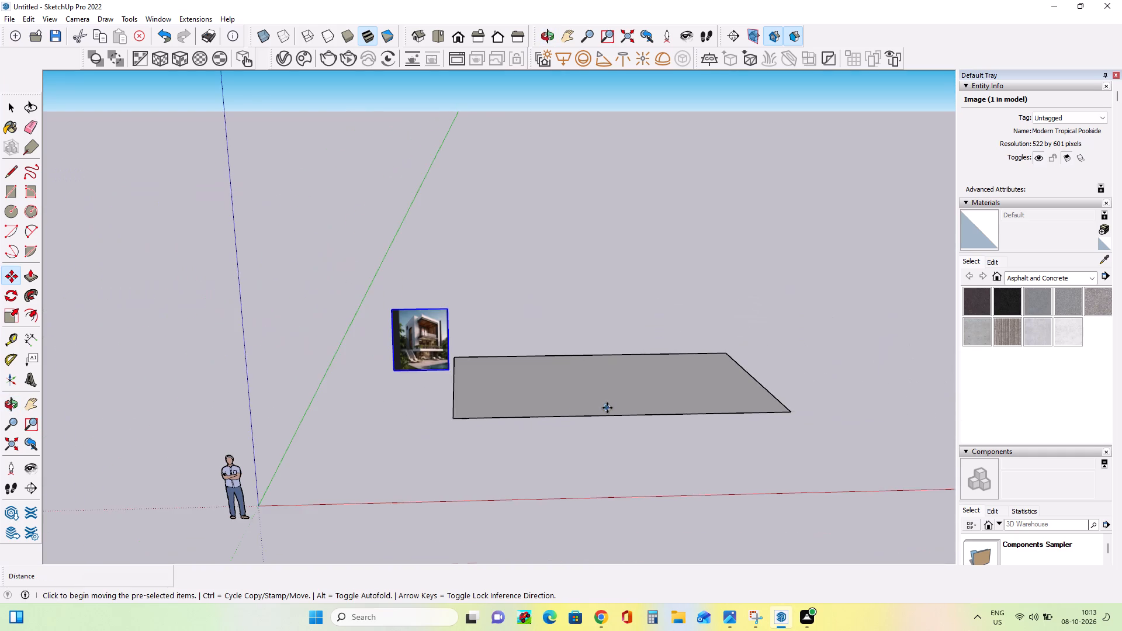
scroll(815, 372, "up", 7)
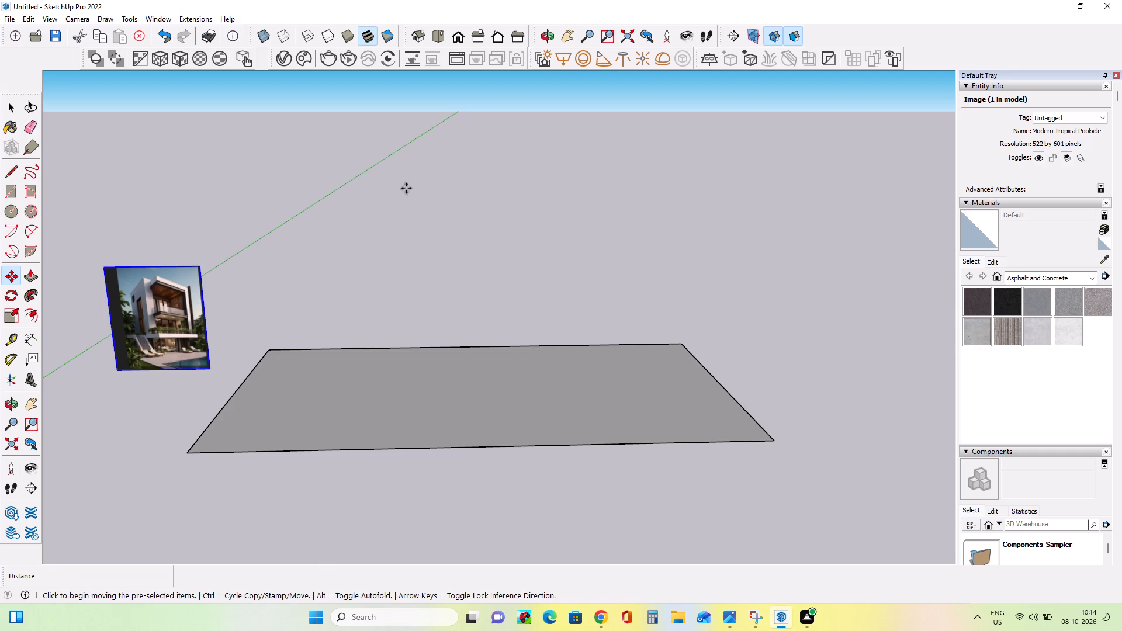
scroll(117, 324, "up", 1)
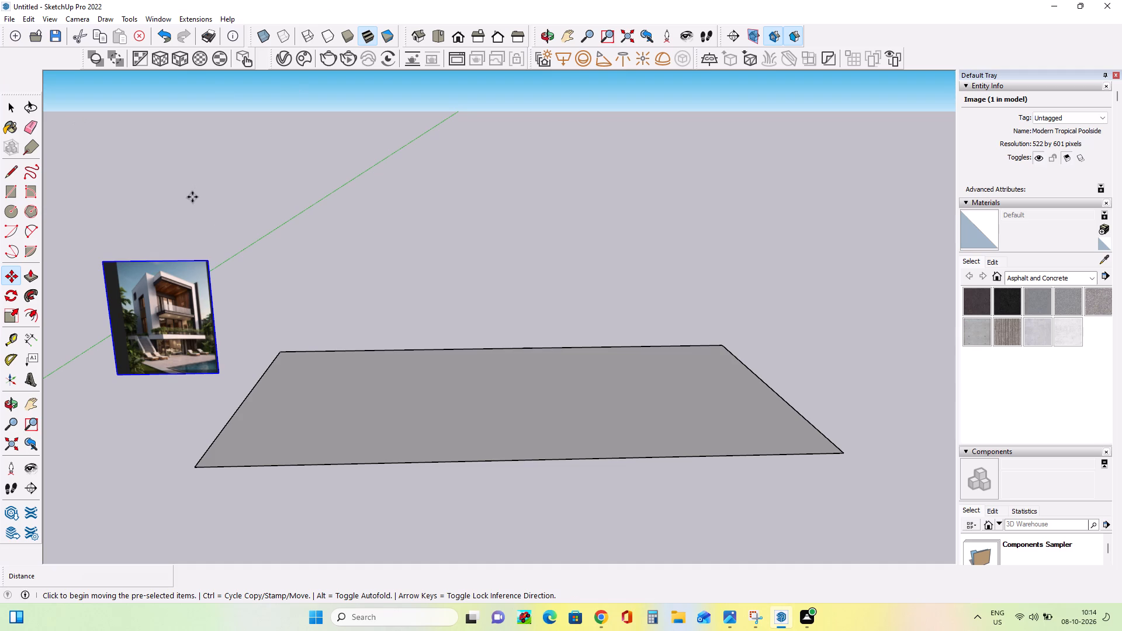
scroll(39, 185, "up", 4)
scroll(143, 375, "up", 5)
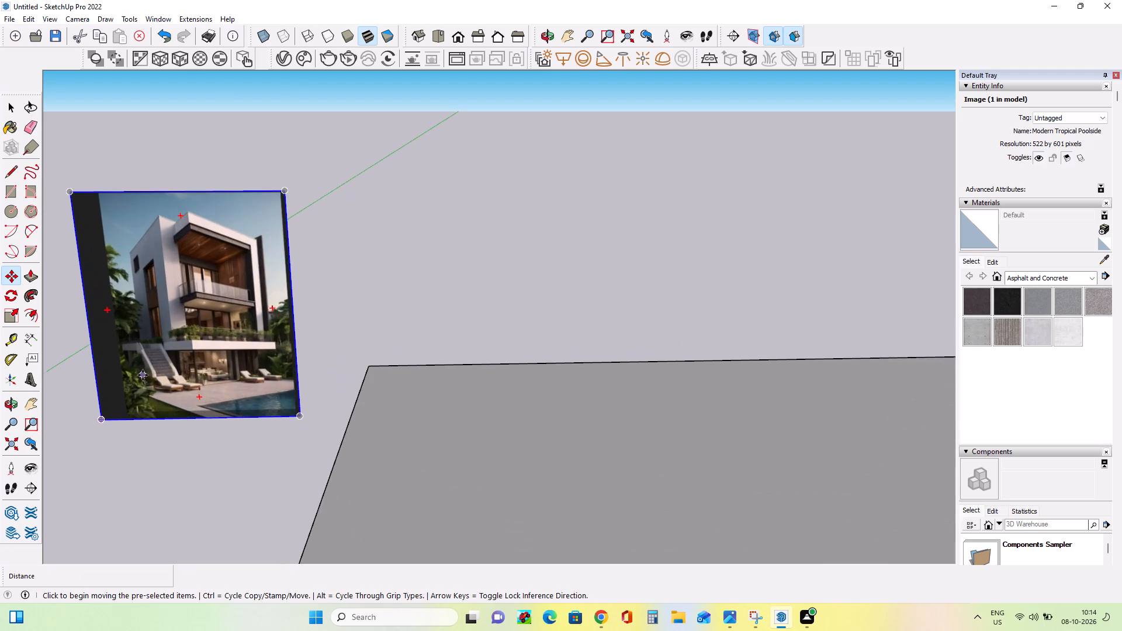
scroll(143, 377, "up", 4)
scroll(288, 353, "up", 10)
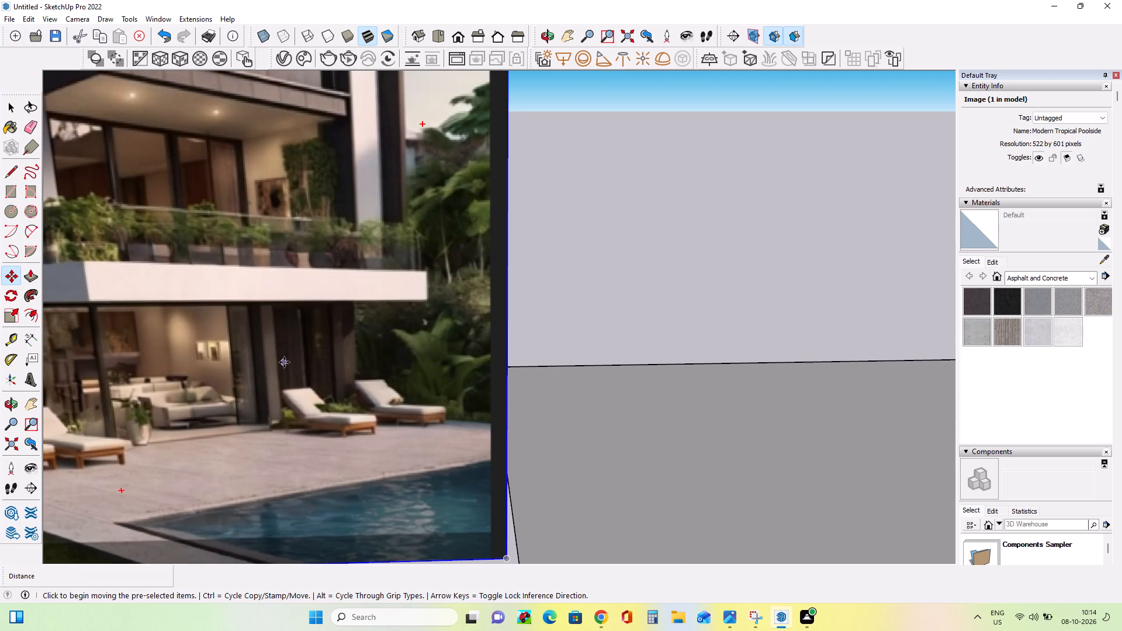
Examine the Modern Tropical Poolside Villa picture enlarged in Photos, studying its ground floor, stairs, terrace and overall massing.
scroll(284, 362, "down", 8)
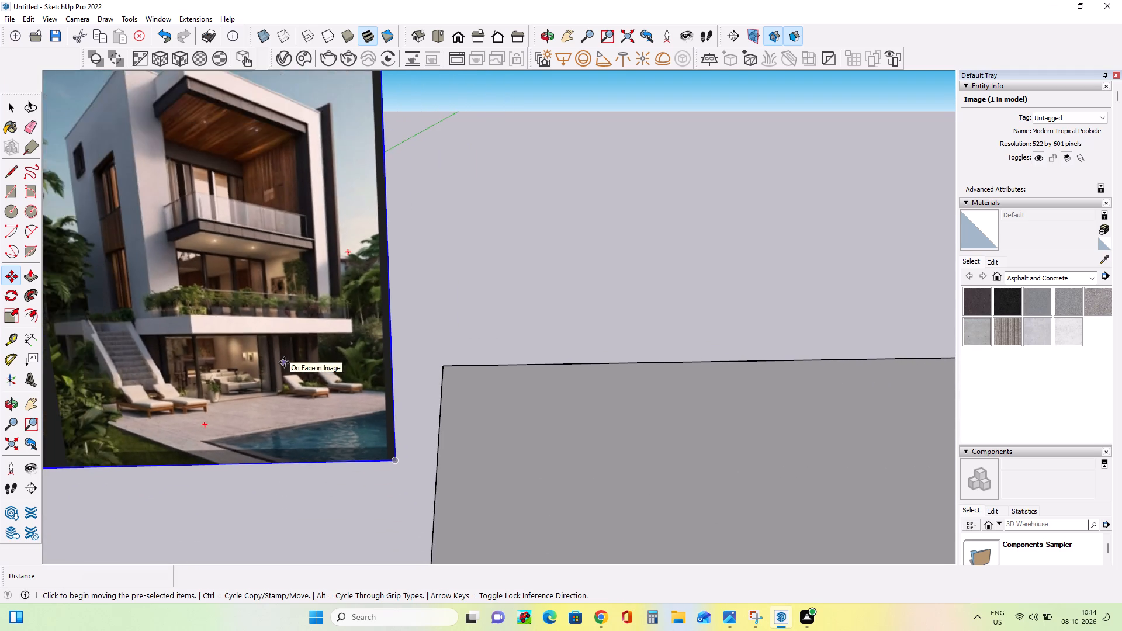
scroll(284, 362, "down", 4)
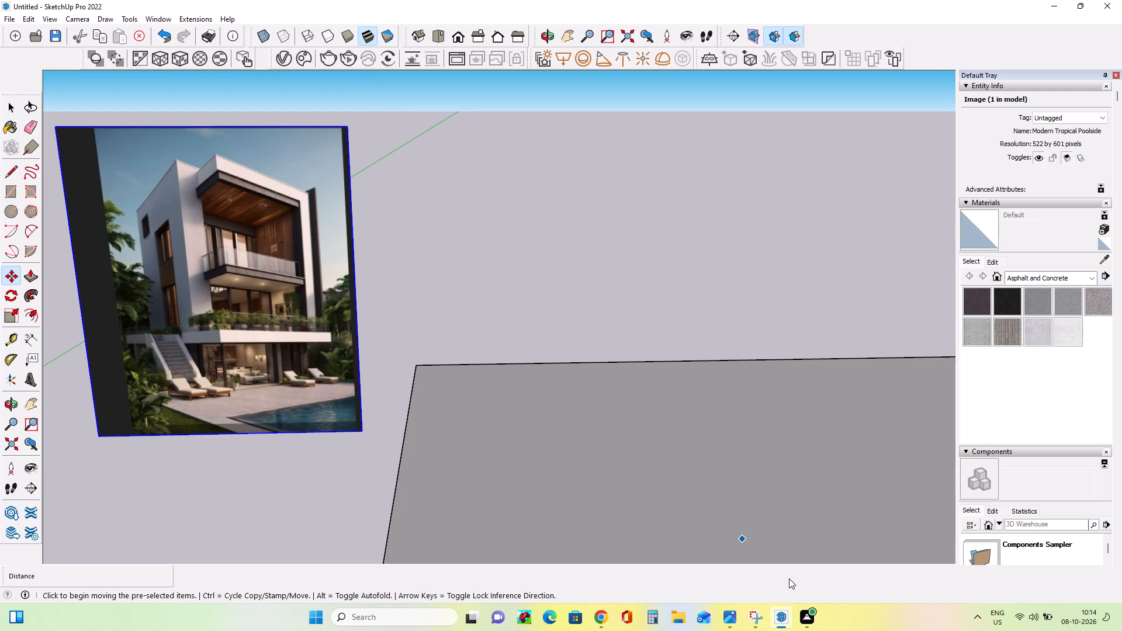
left_click(753, 618)
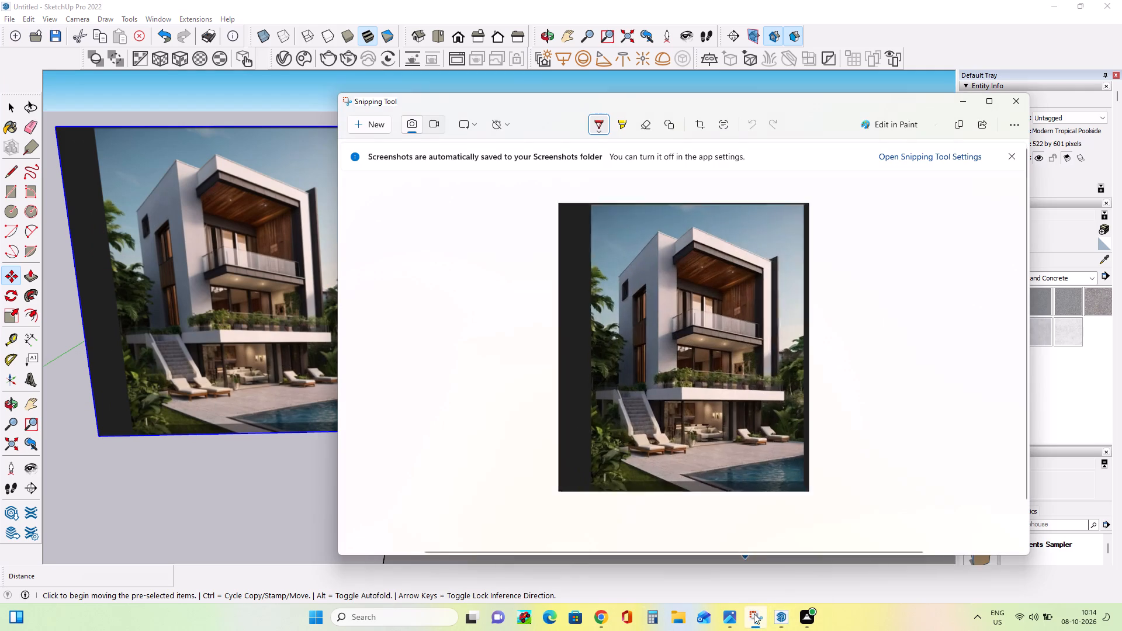
left_click(850, 570)
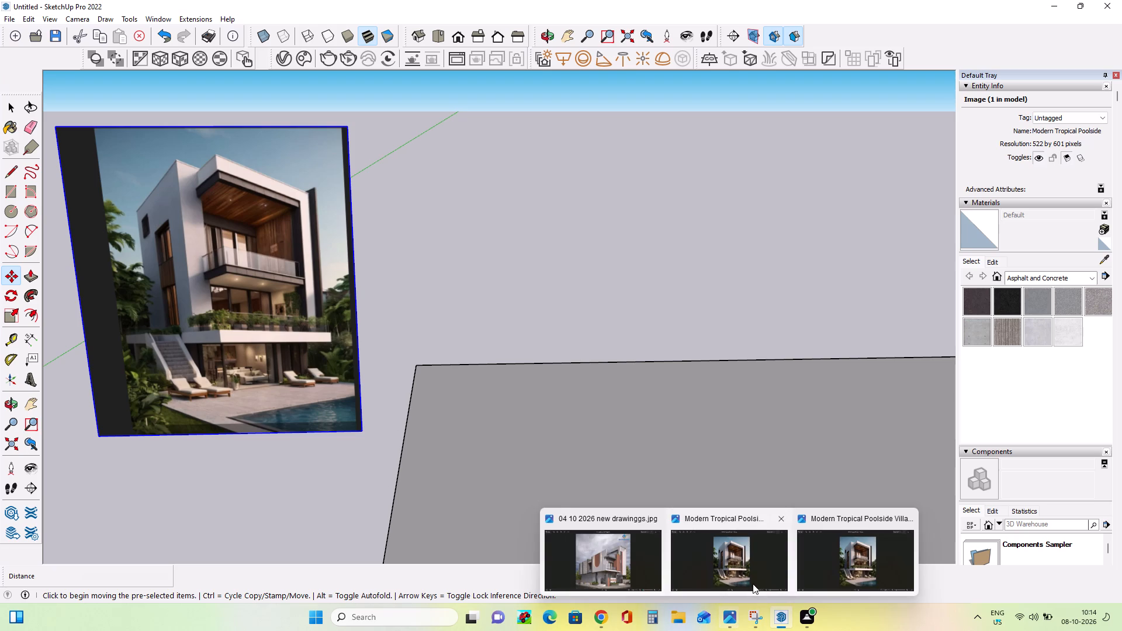
left_click(753, 581)
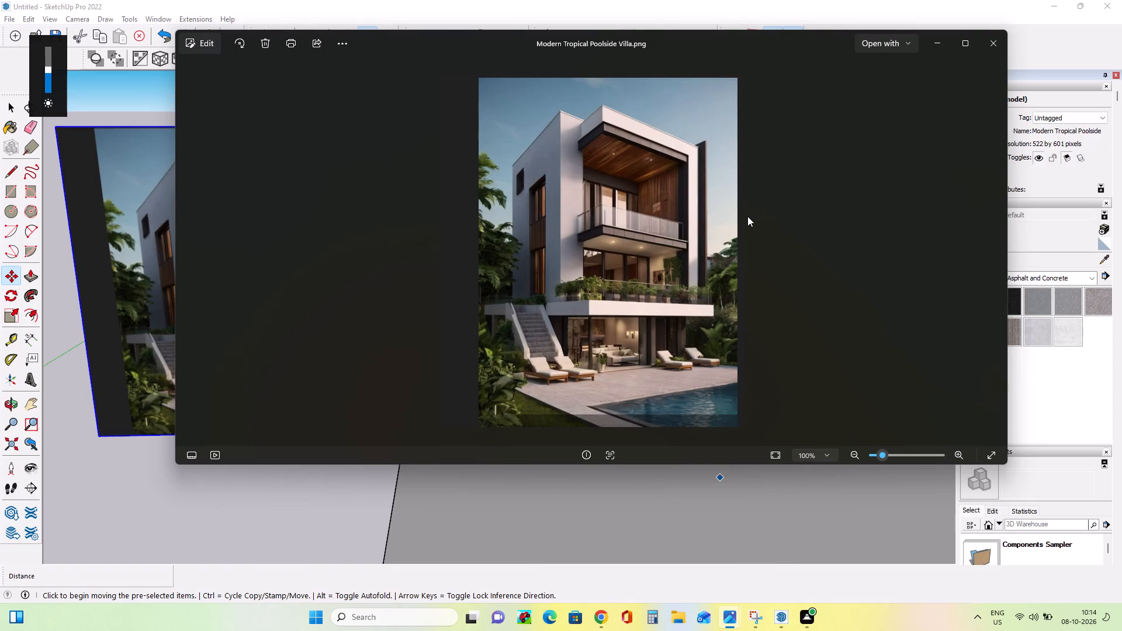
left_click(964, 43)
scroll(680, 266, "up", 4)
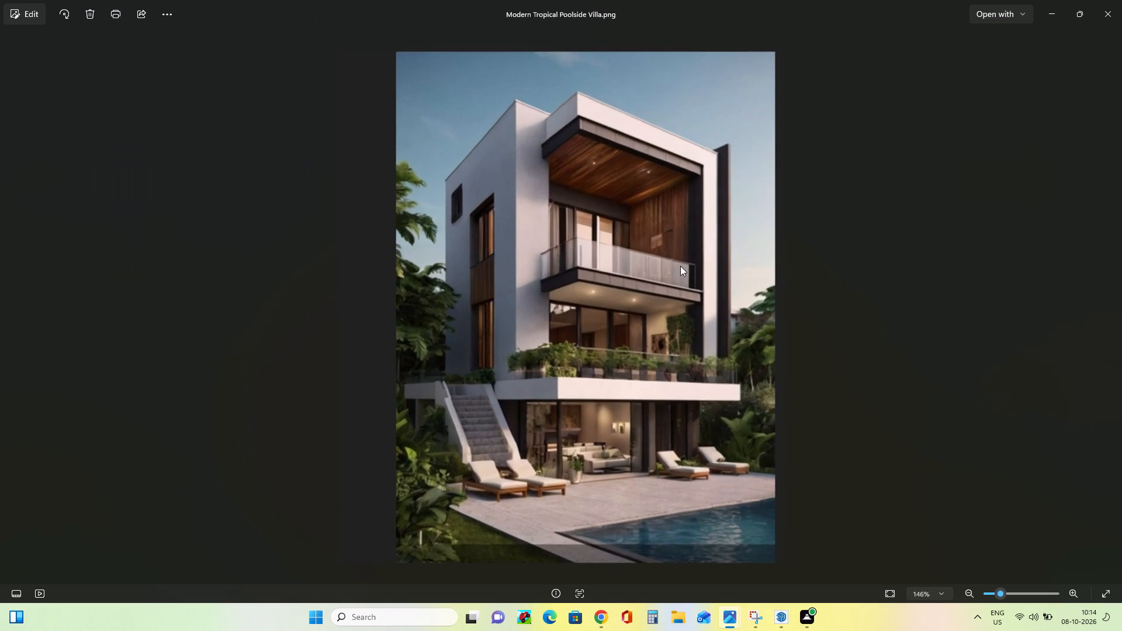
scroll(680, 266, "up", 2)
scroll(680, 266, "down", 1)
scroll(706, 443, "up", 9)
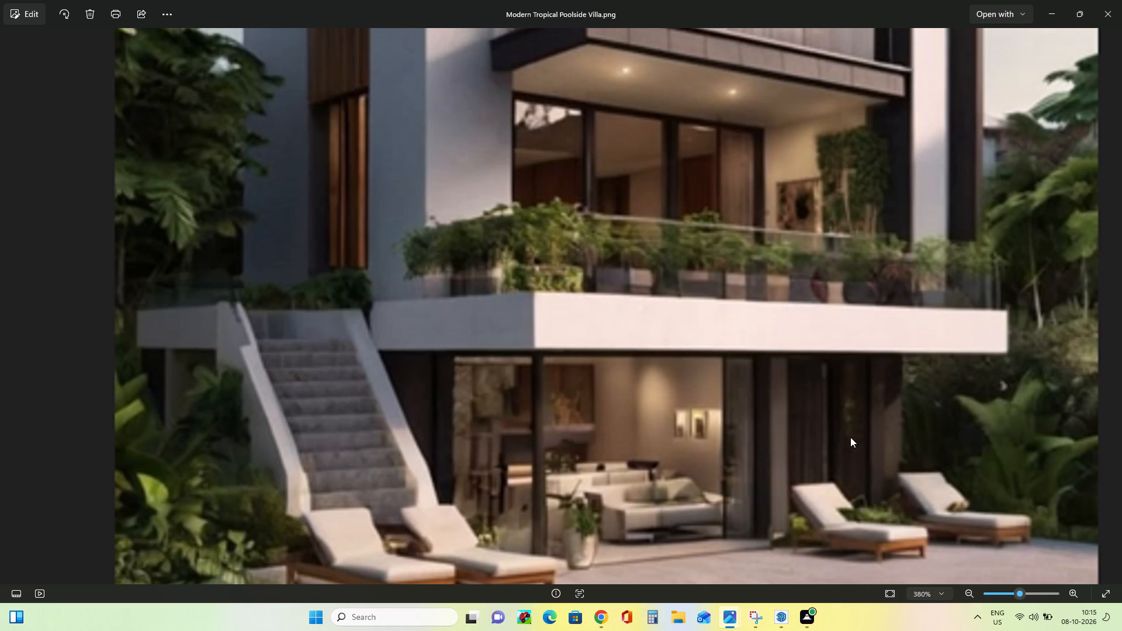
scroll(850, 437, "up", 1)
scroll(850, 437, "down", 9)
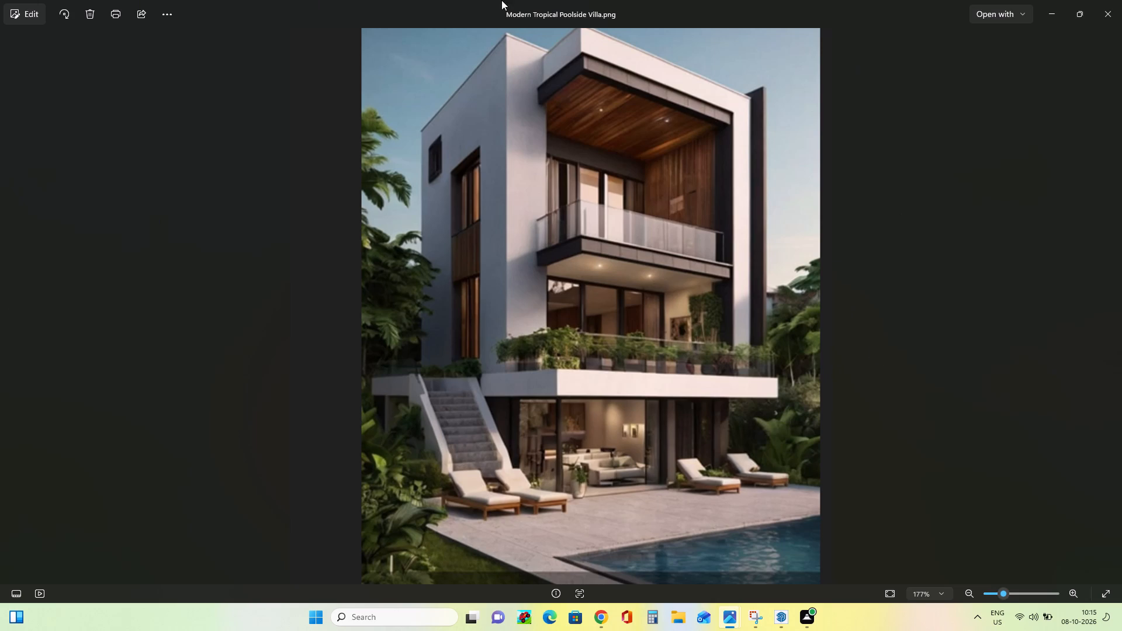
left_click(1044, 9)
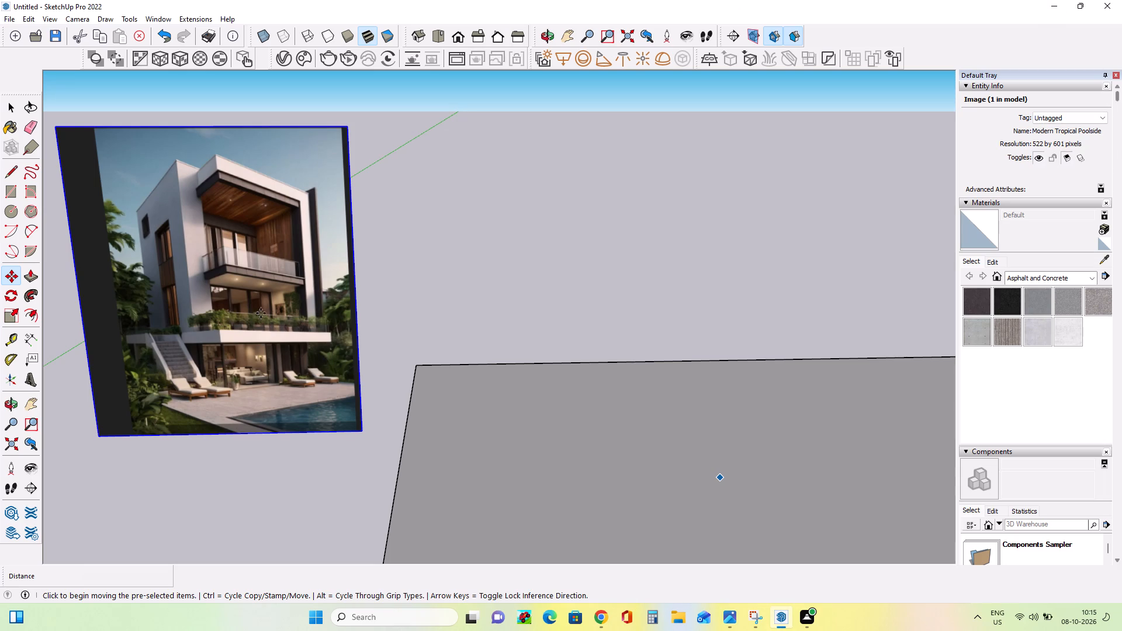
Draw a rectangle about 31' by 17' on the base, filling its rear right corner between the side and rear edges.
scroll(286, 342, "down", 8)
scroll(407, 396, "down", 7)
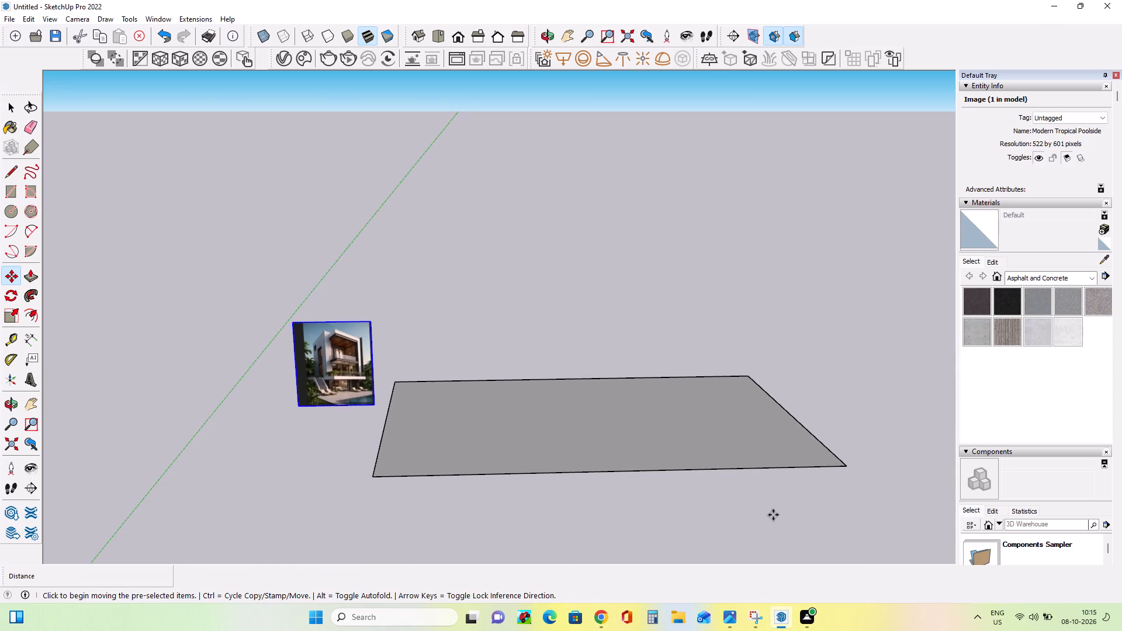
scroll(773, 515, "up", 4)
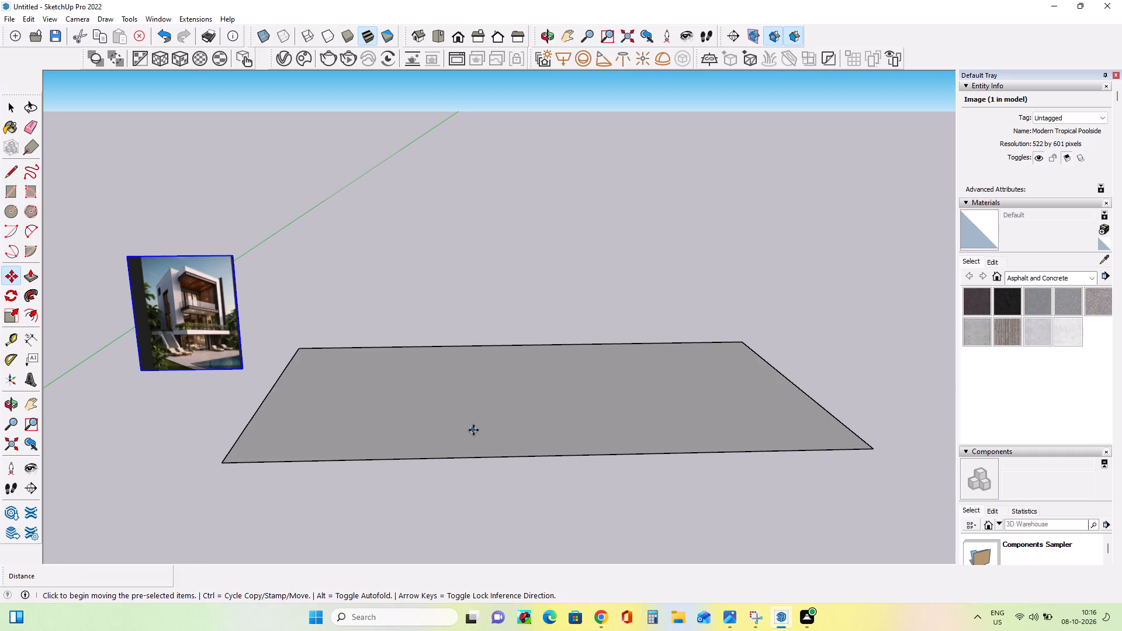
scroll(473, 430, "up", 3)
scroll(474, 431, "down", 3)
scroll(687, 408, "up", 1)
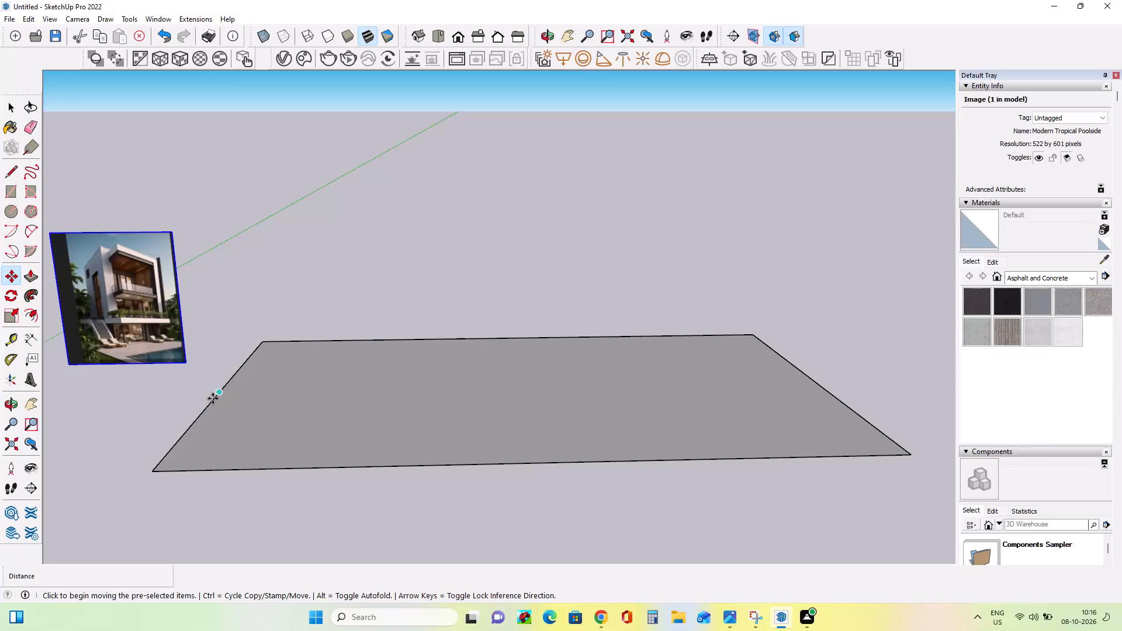
left_click(11, 195)
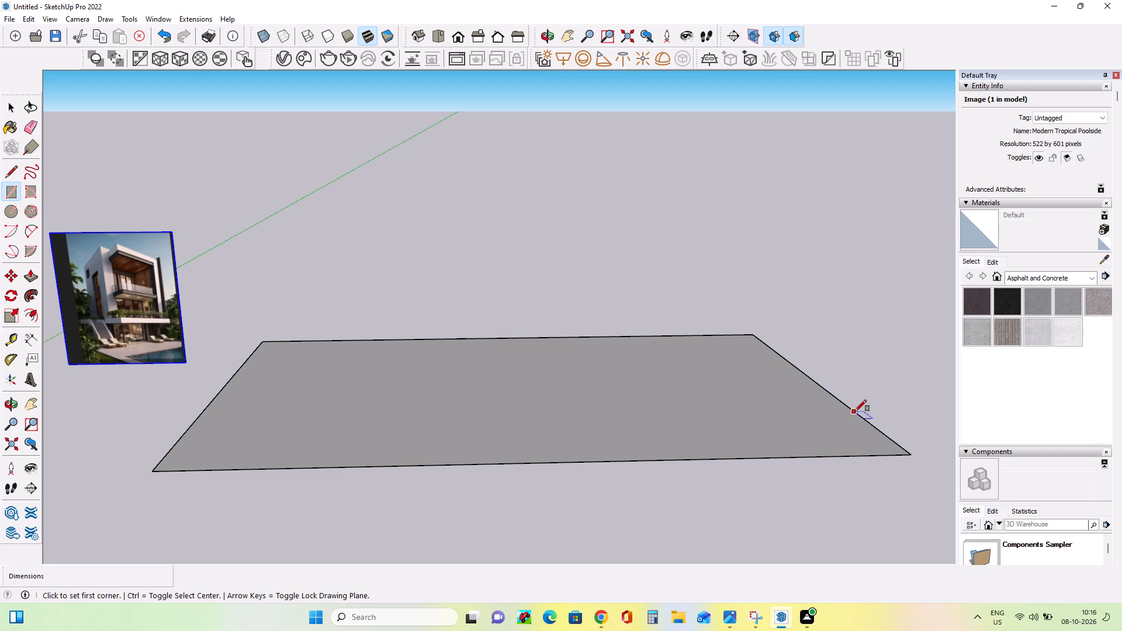
left_click(855, 414)
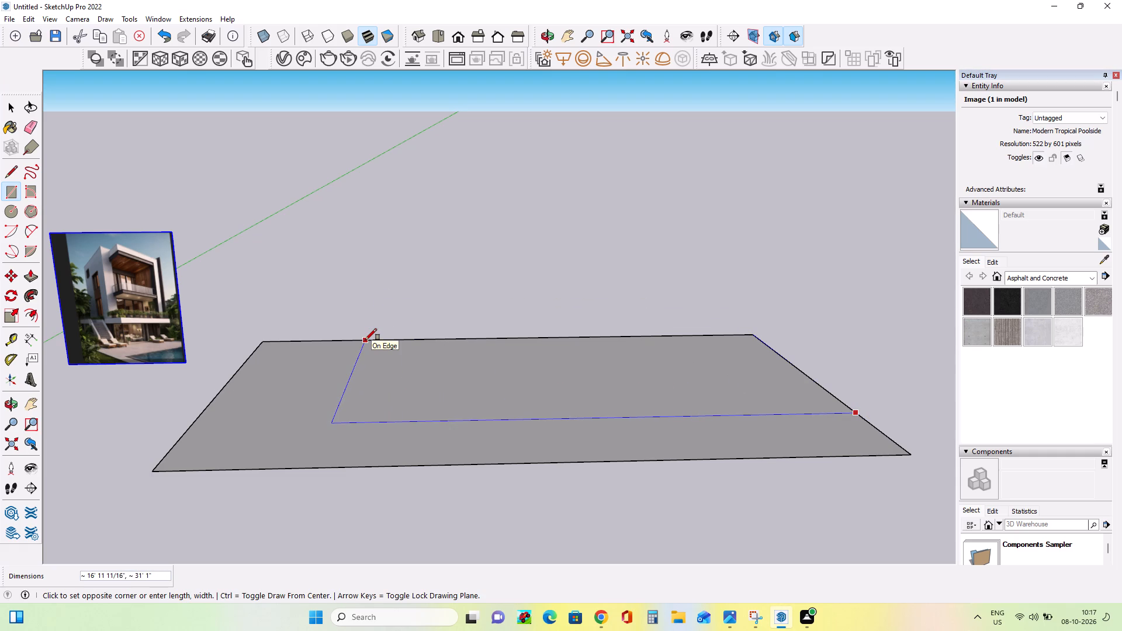
left_click(365, 340)
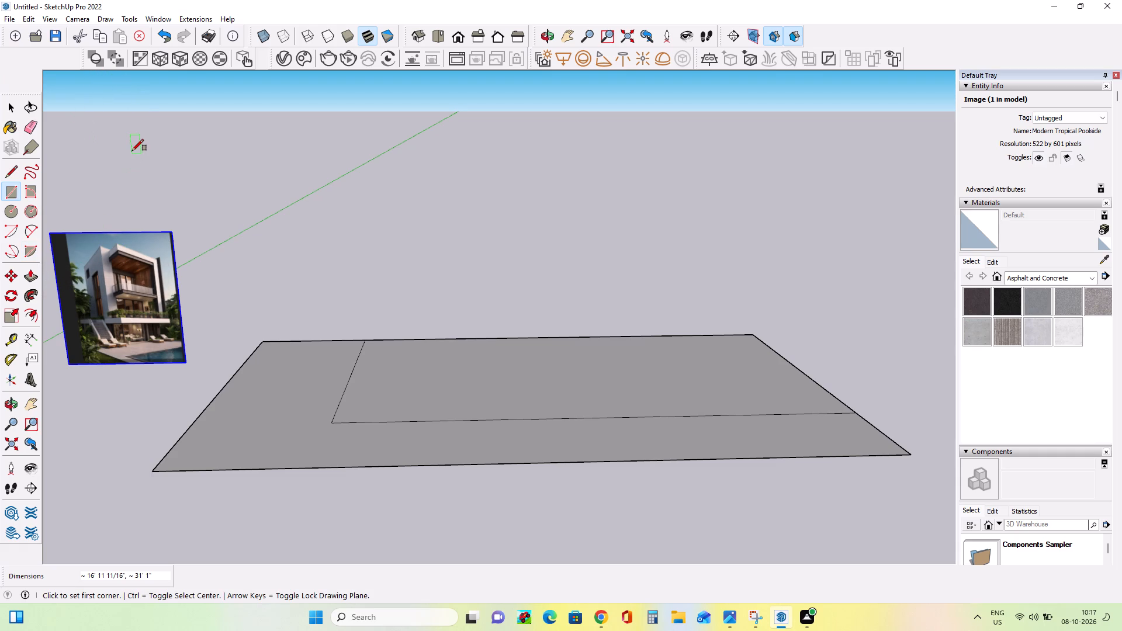
Push/Pull the inner rectangle on the base up about 9' 9" to form the ground-floor block.
scroll(132, 151, "up", 1)
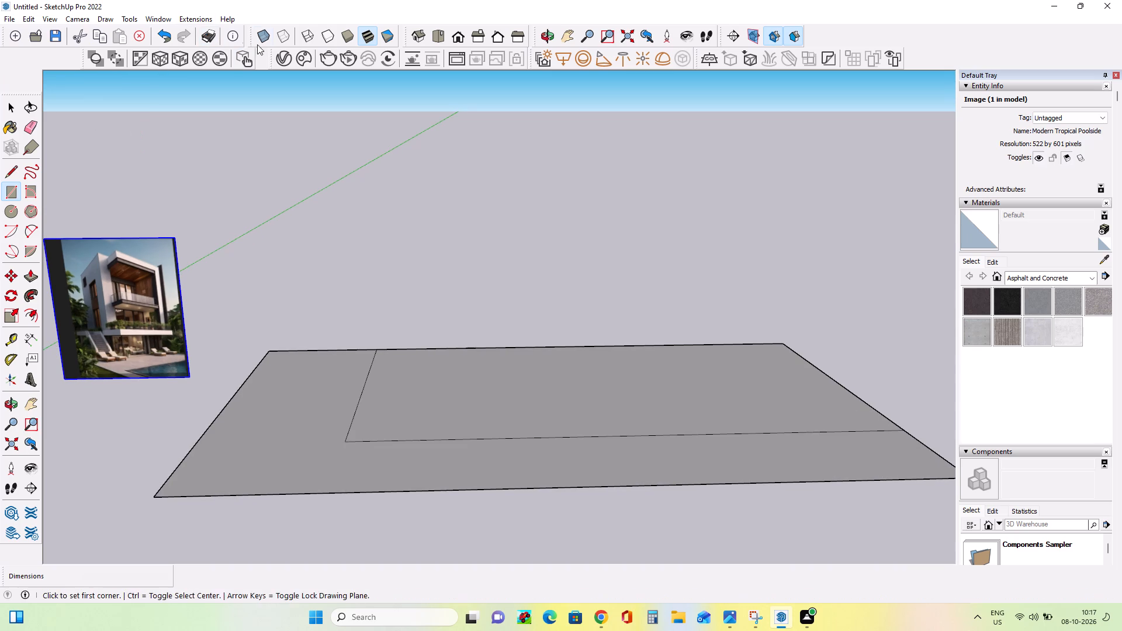
left_click(29, 279)
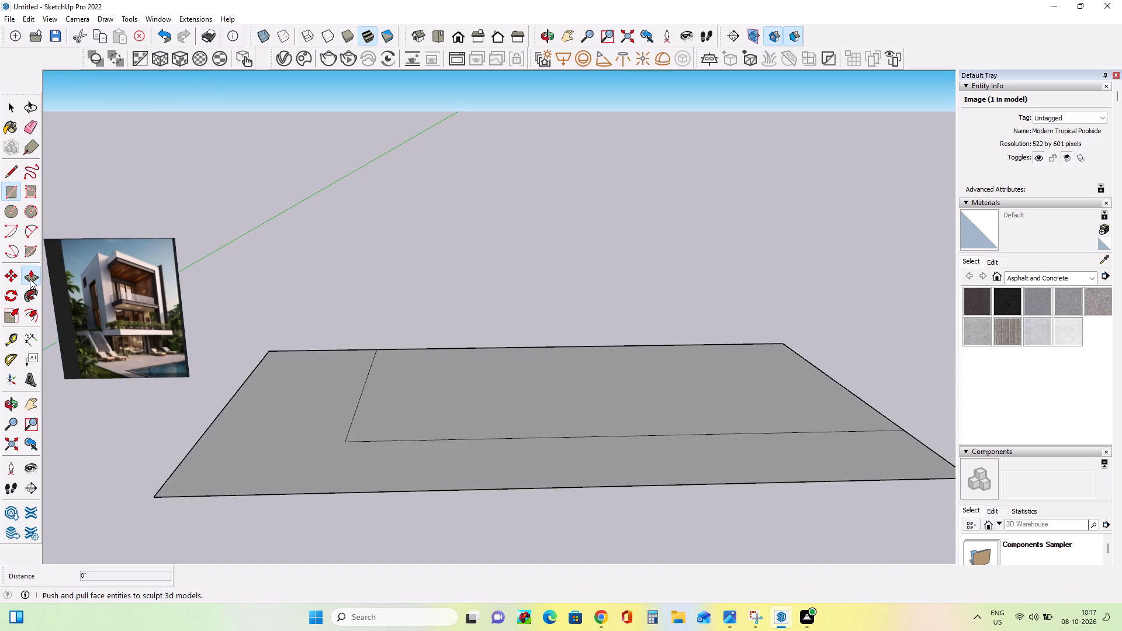
left_click(470, 408)
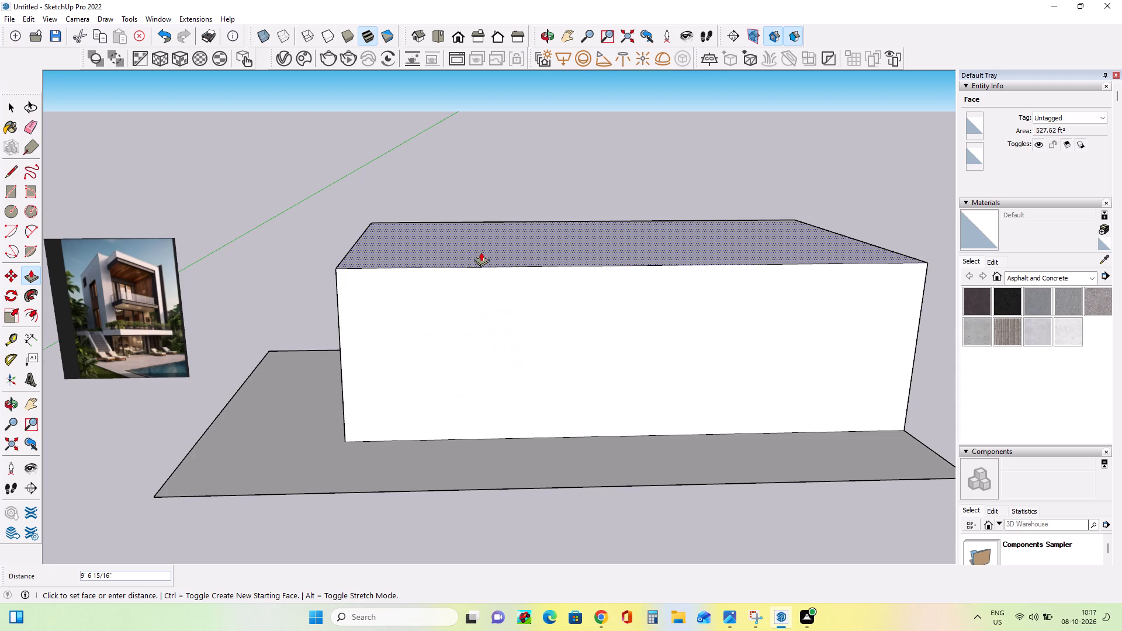
scroll(481, 252, "down", 3)
middle_click(481, 252)
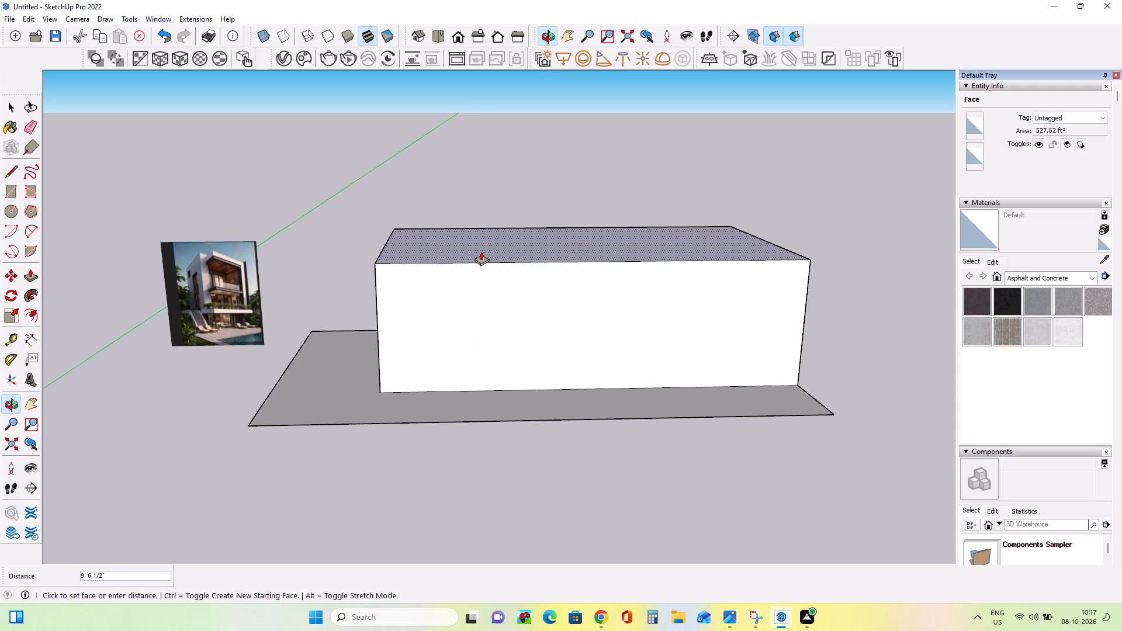
left_click(482, 249)
middle_click_drag(662, 287, 662, 313)
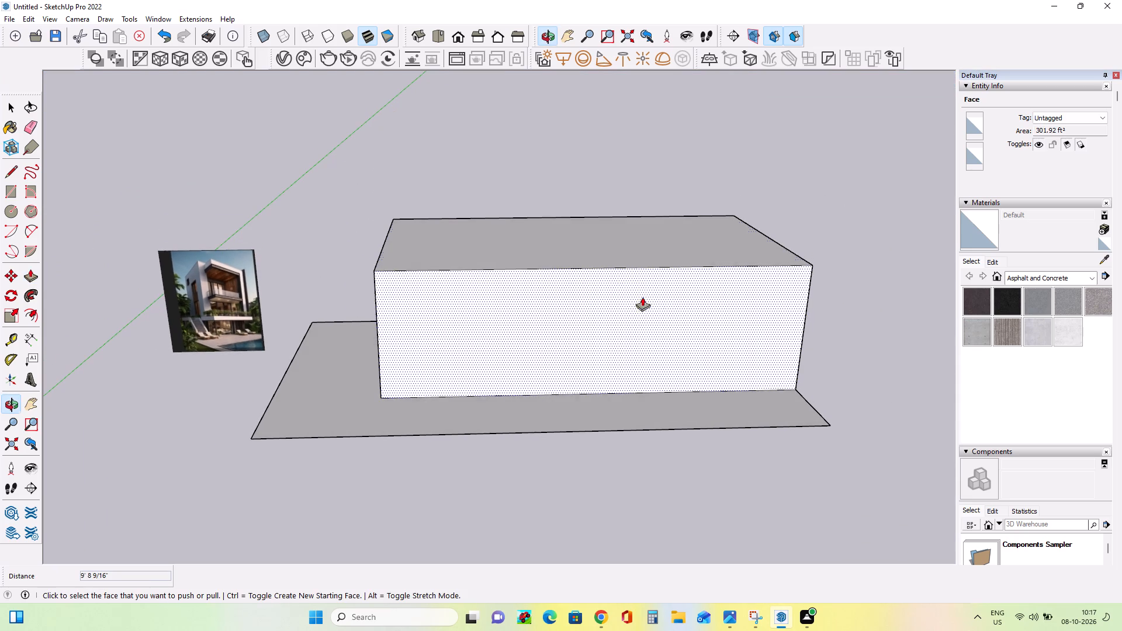
left_click(441, 317)
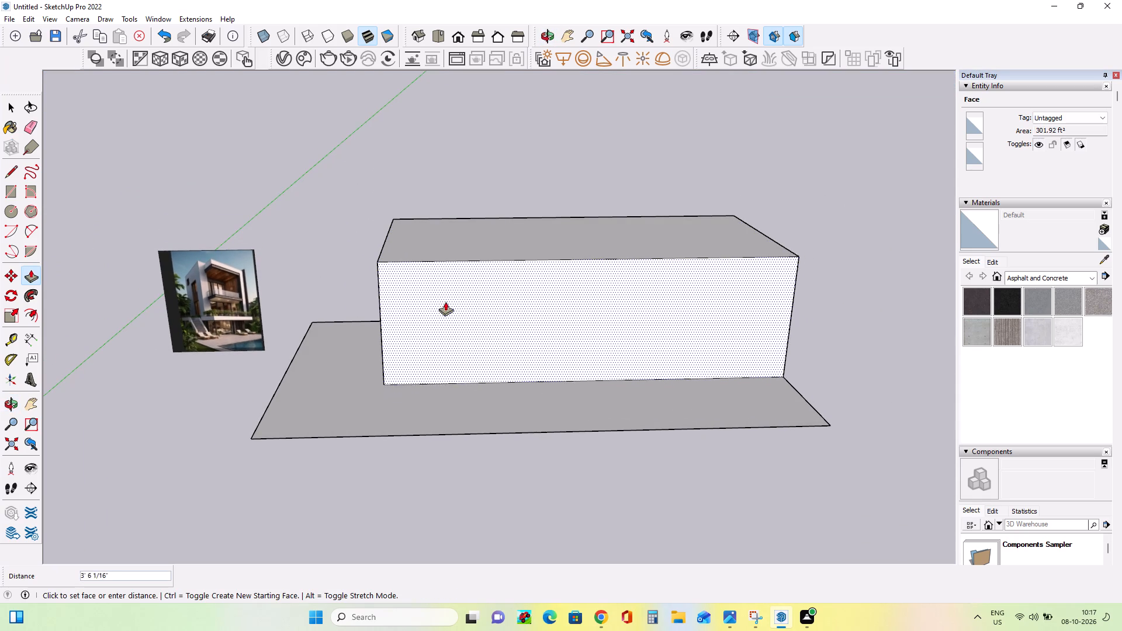
key("Escape")
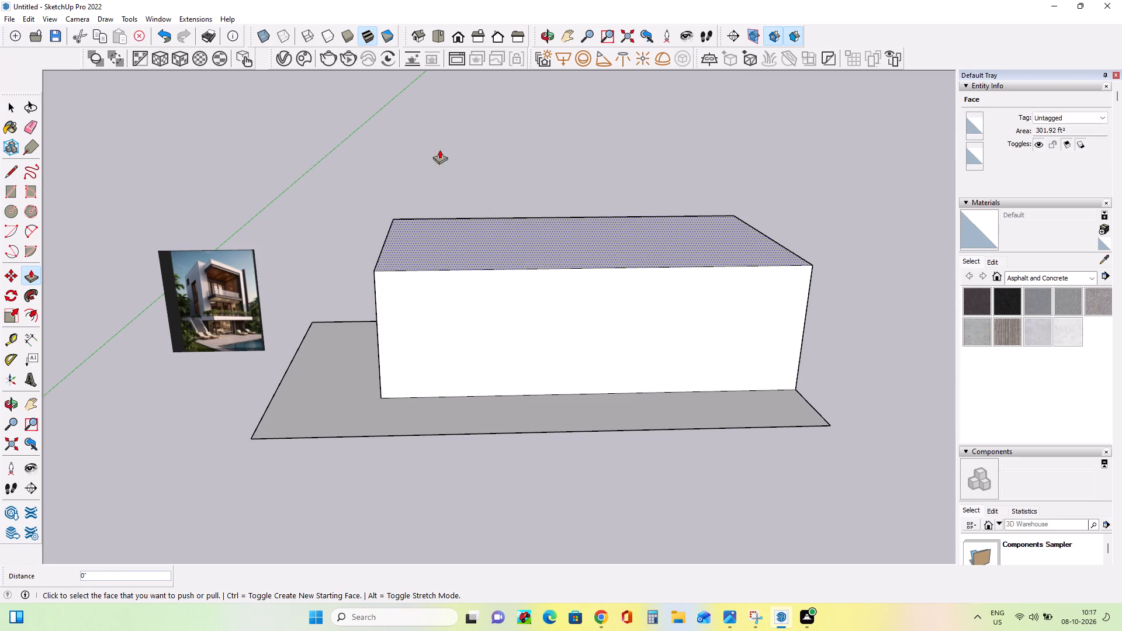
Draw a rectangle about 27' 6" by 8' 6" on the block's front face, starting from its bottom edge, to outline the opening.
left_click(13, 192)
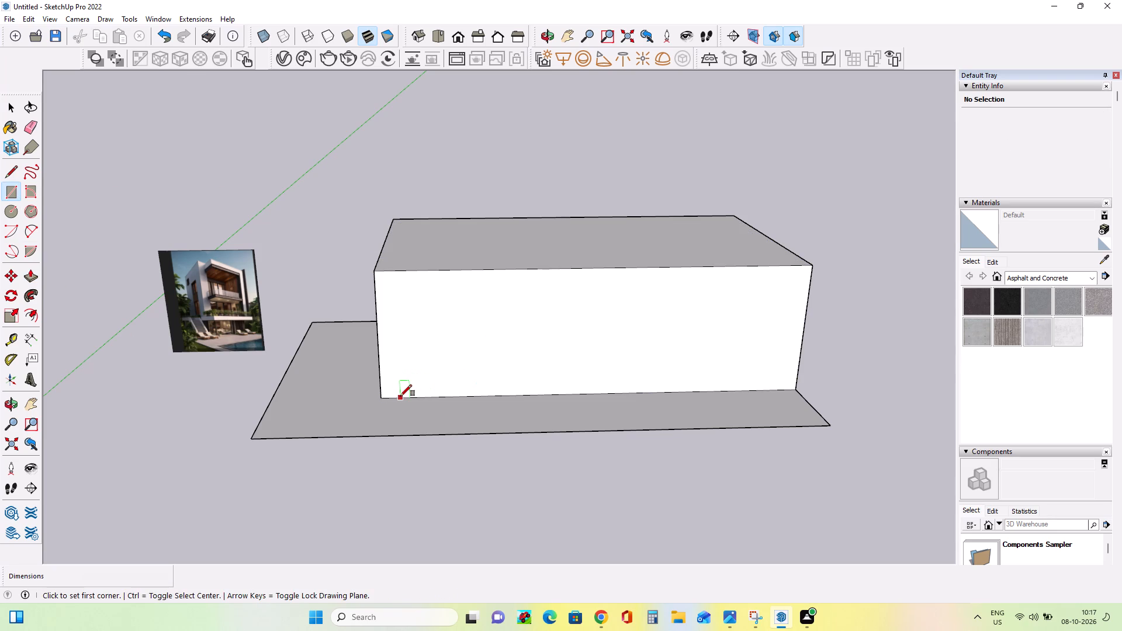
left_click(400, 397)
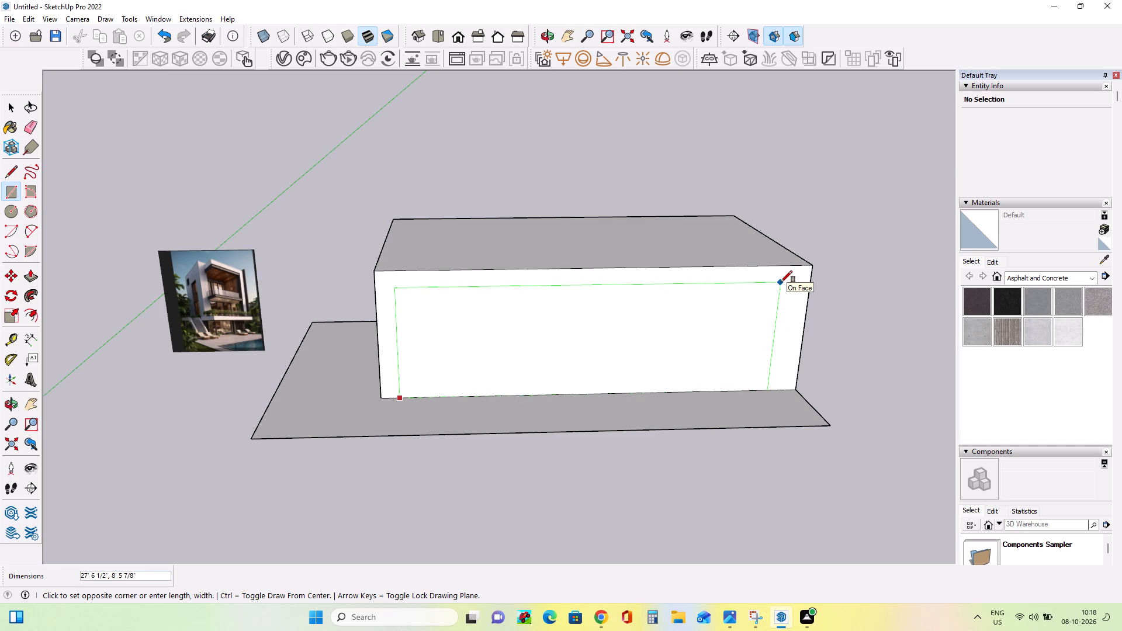
left_click(781, 282)
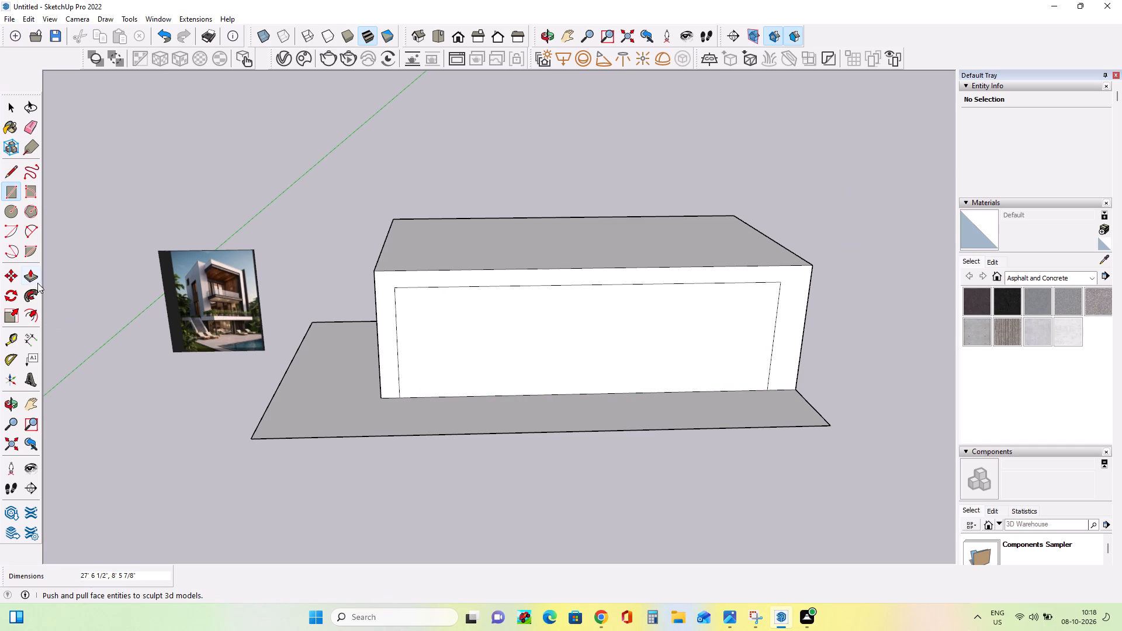
Push the front opening's face inward about 10' 10" to hollow out the ground-floor block.
left_click(33, 273)
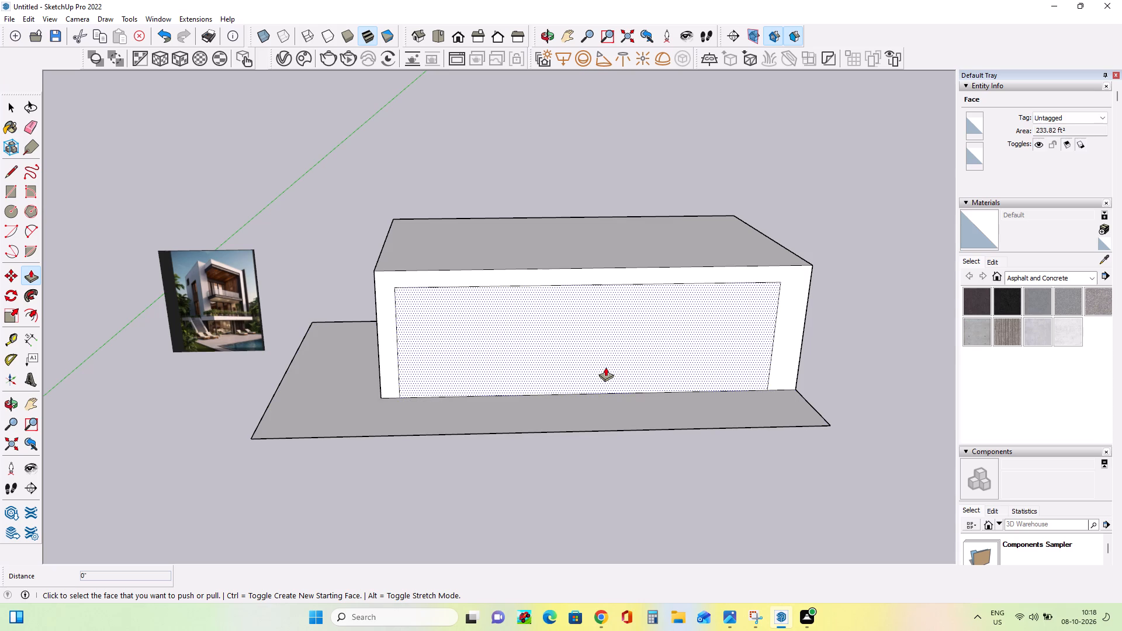
left_click(605, 367)
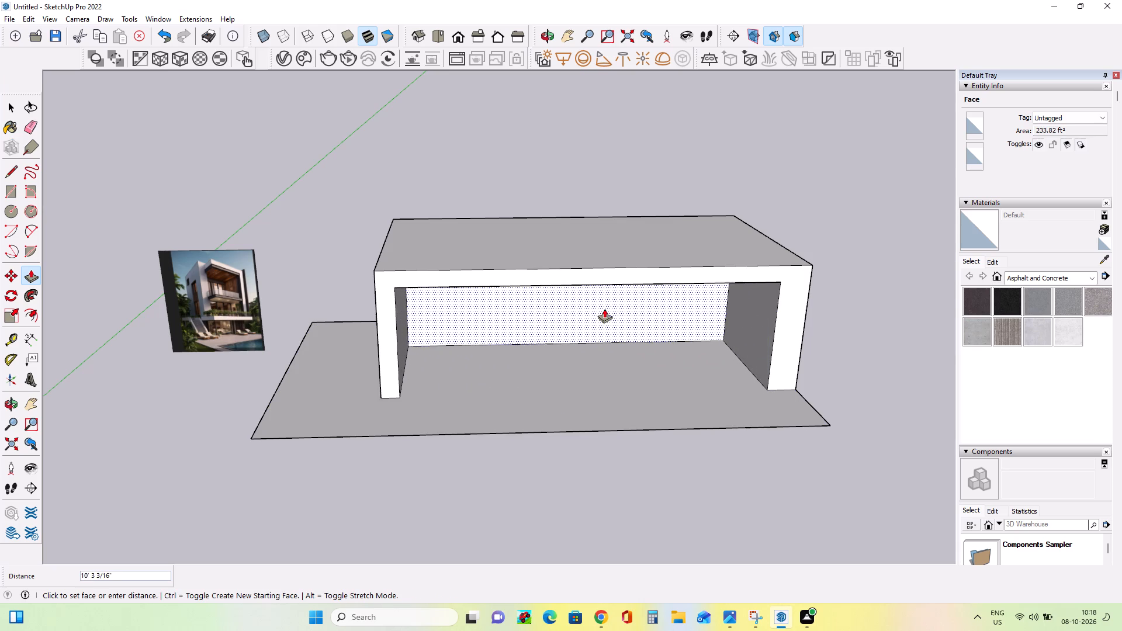
left_click(606, 306)
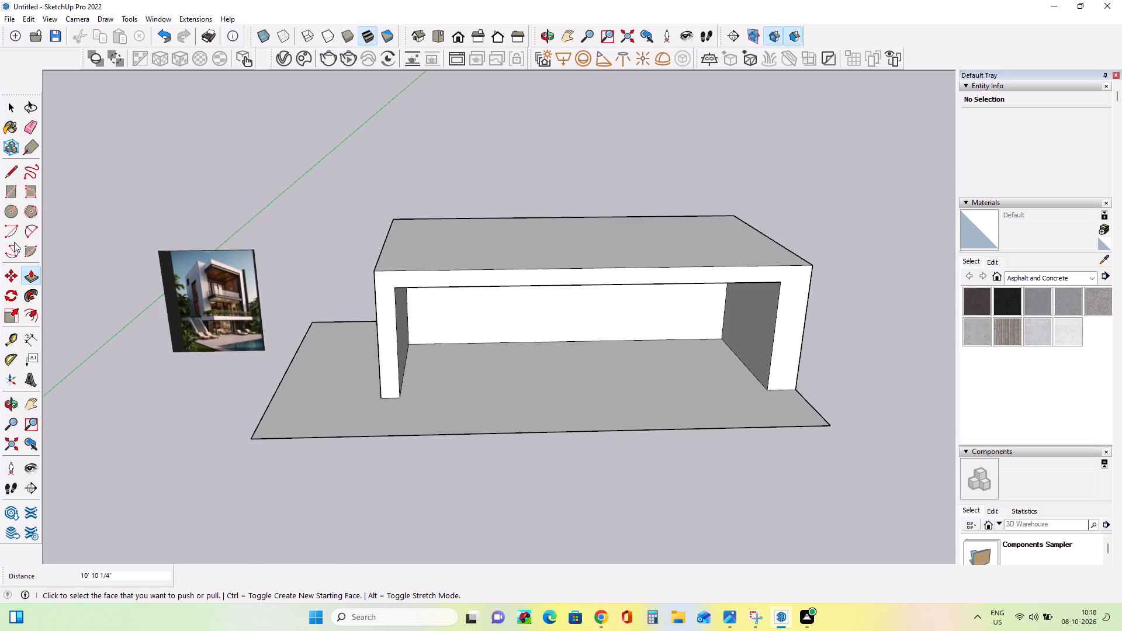
Push the recess's right inner side face outward about 11" to thin that side wall.
left_click(762, 330)
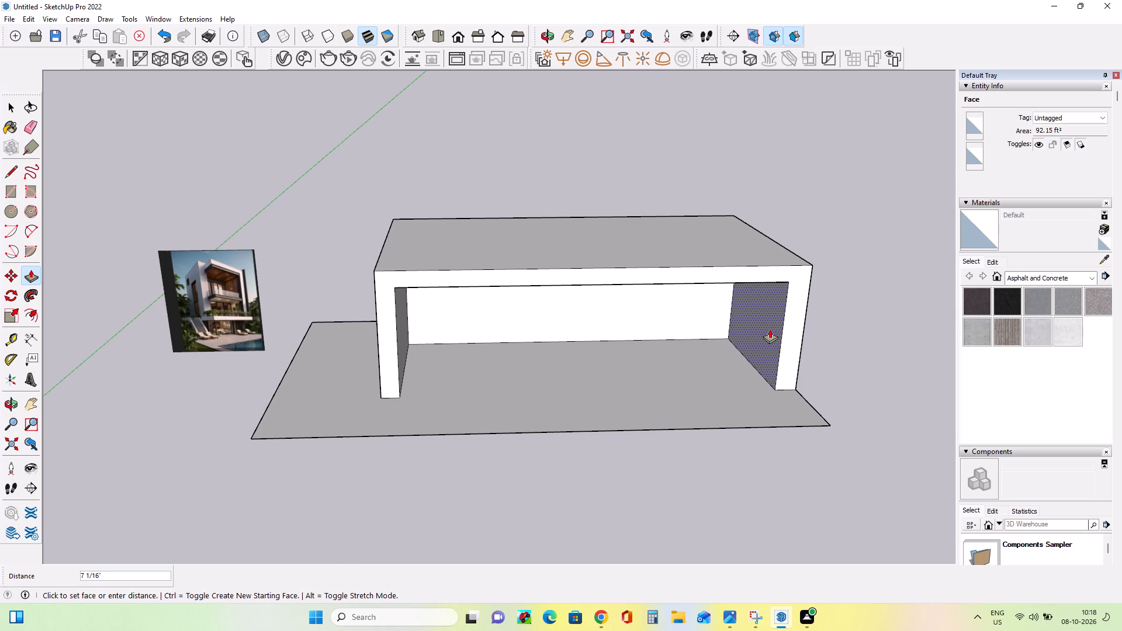
left_click(774, 328)
middle_click_drag(766, 323, 754, 235)
middle_click(753, 226)
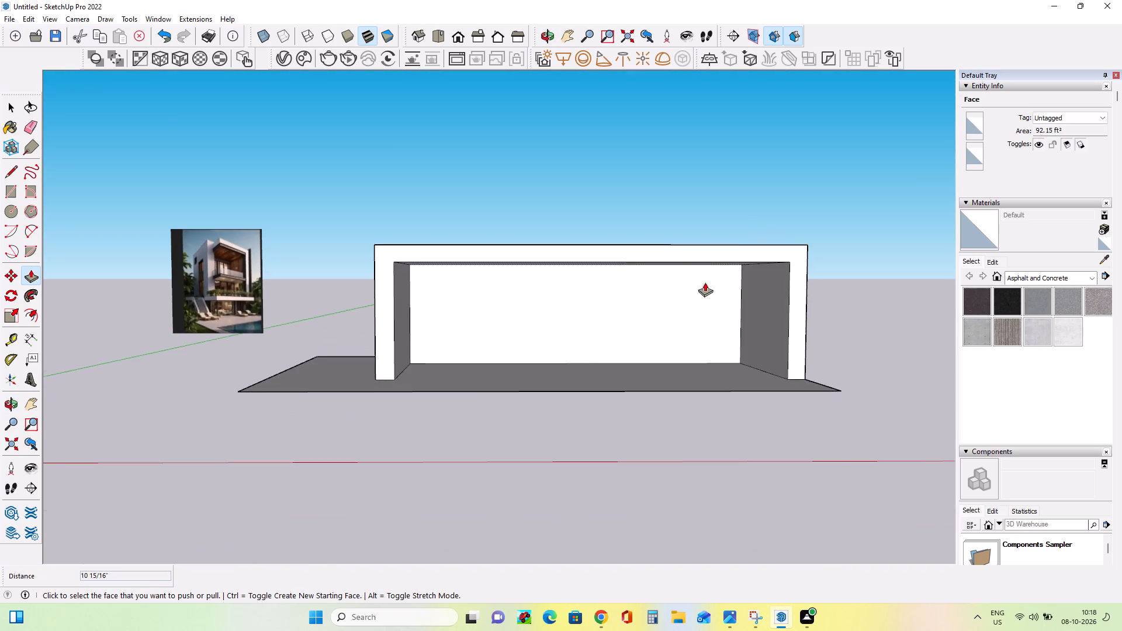
Push the recess's ceiling face up about 5" to thin the roof slab.
scroll(705, 282, "up", 4)
left_click(705, 248)
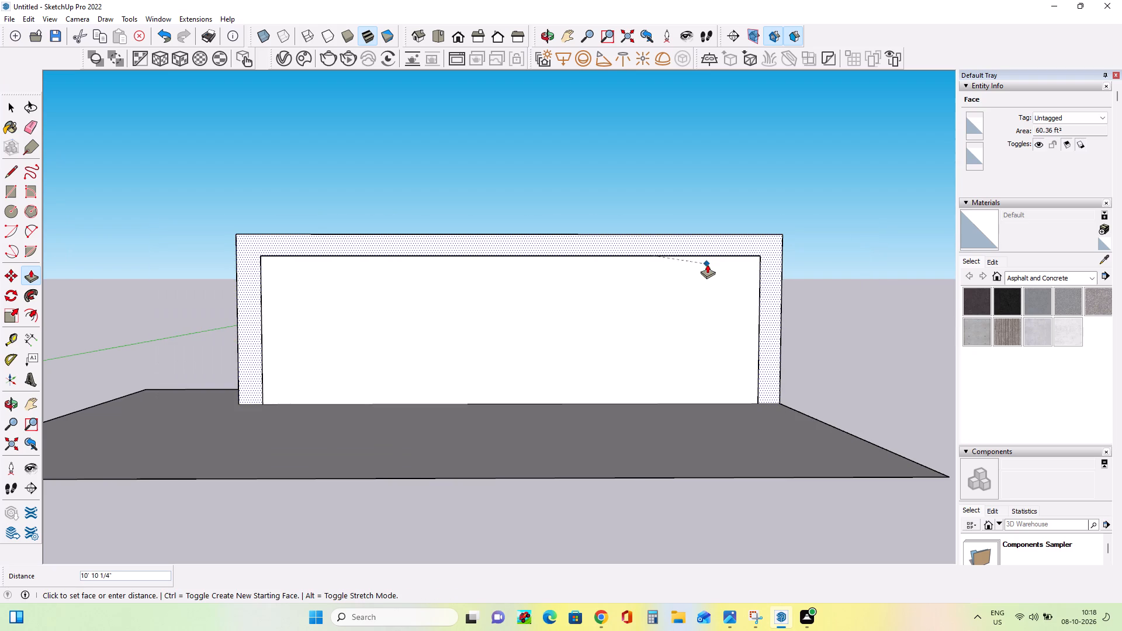
key("Escape")
middle_click_drag(704, 307, 704, 243)
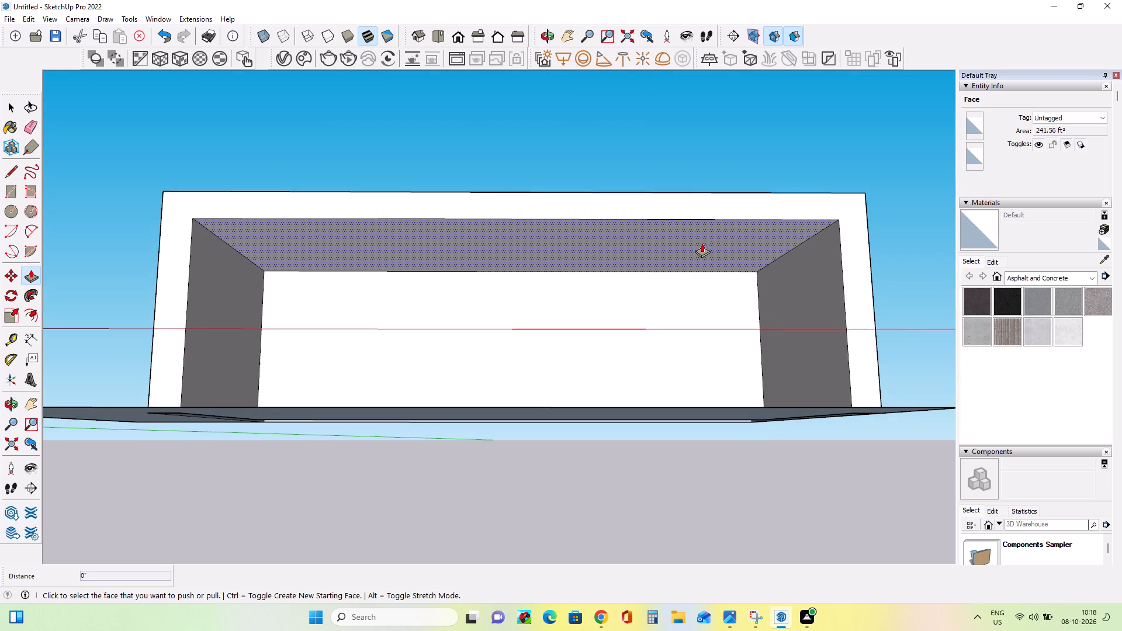
left_click(702, 243)
left_click(702, 235)
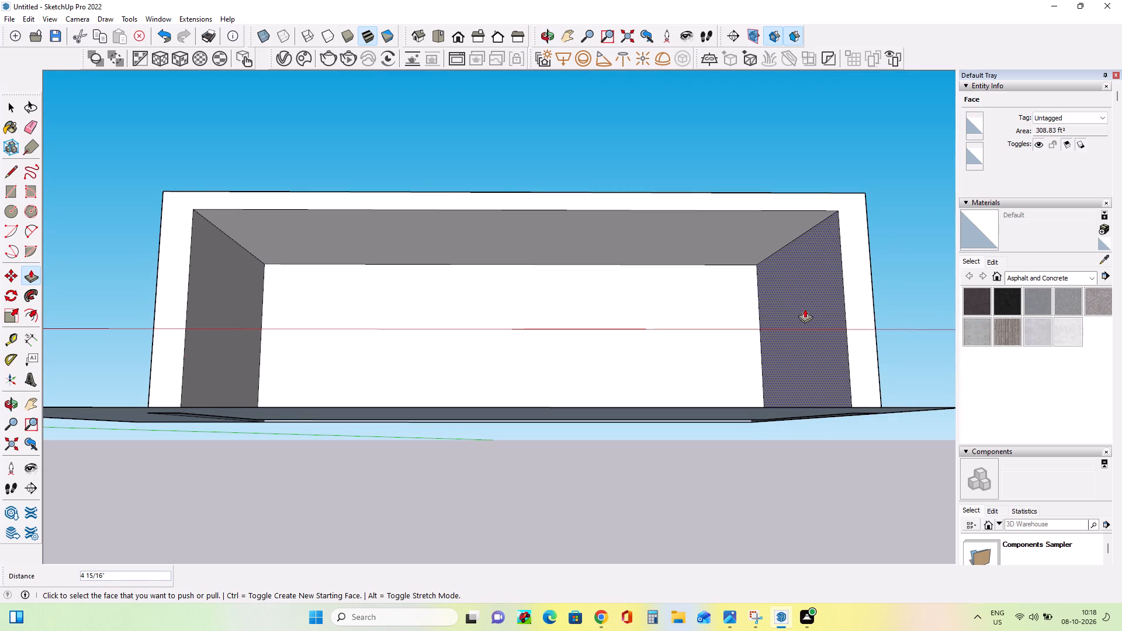
Push the recess's right and left inner side faces outward, the left one about 4 1/2", to thin both side walls.
left_click(816, 304)
left_click(825, 301)
middle_click_drag(781, 345, 778, 412)
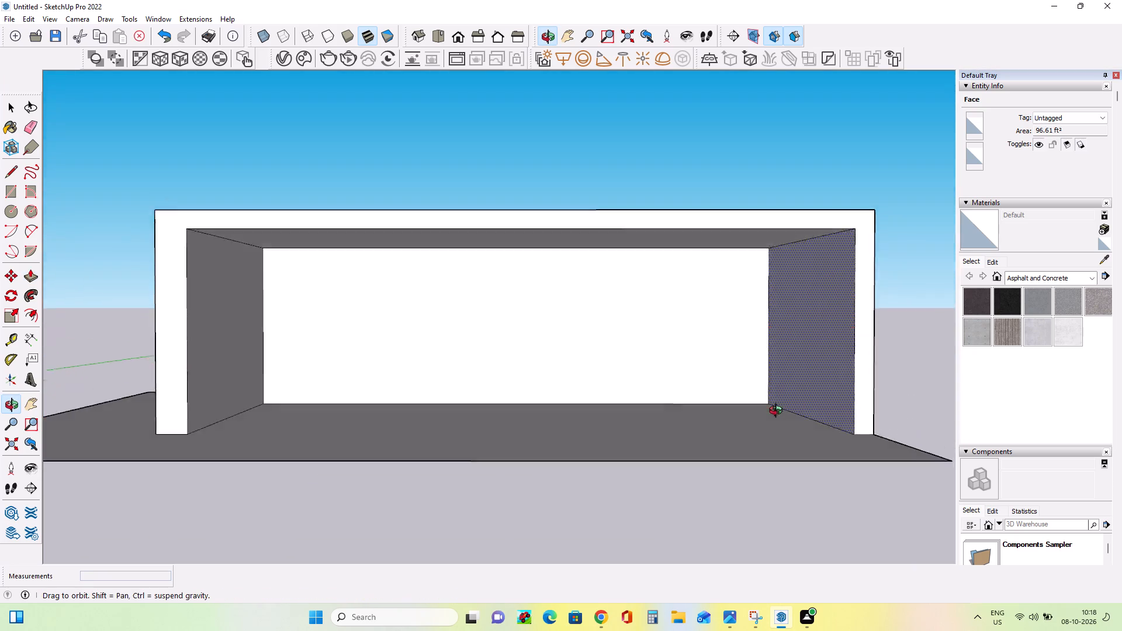
middle_click_drag(778, 412, 776, 429)
left_click(202, 378)
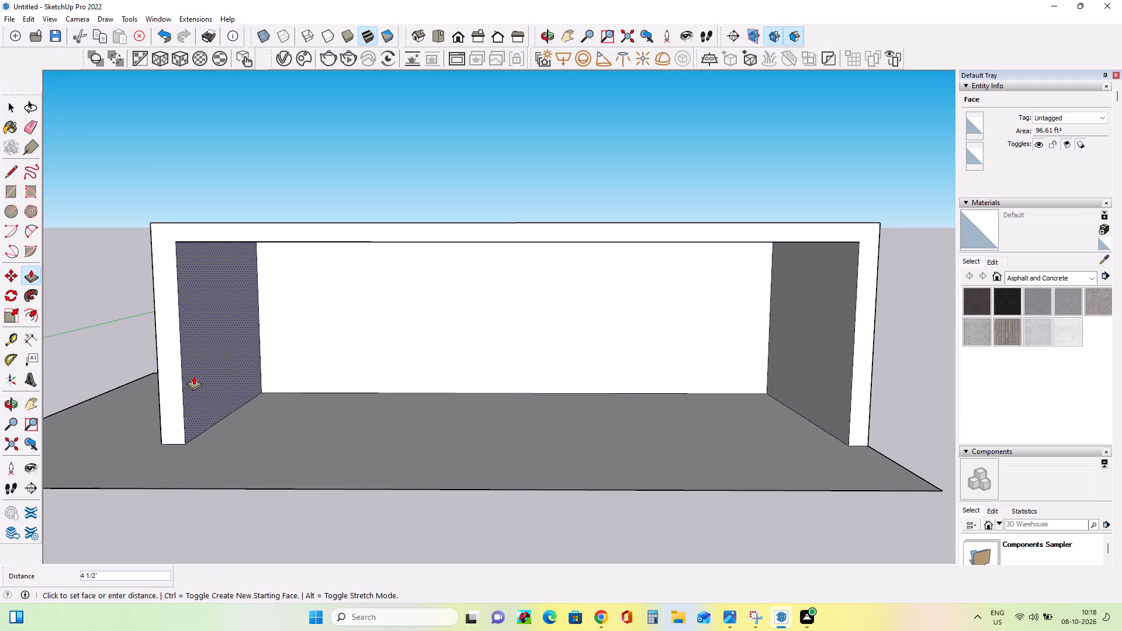
left_click(193, 376)
Draw a rectangle about 31' 1" by 11' 7" on the block's roof, reaching the rear edge, to separate a front strip.
scroll(480, 383, "down", 7)
middle_click_drag(480, 393, 482, 419)
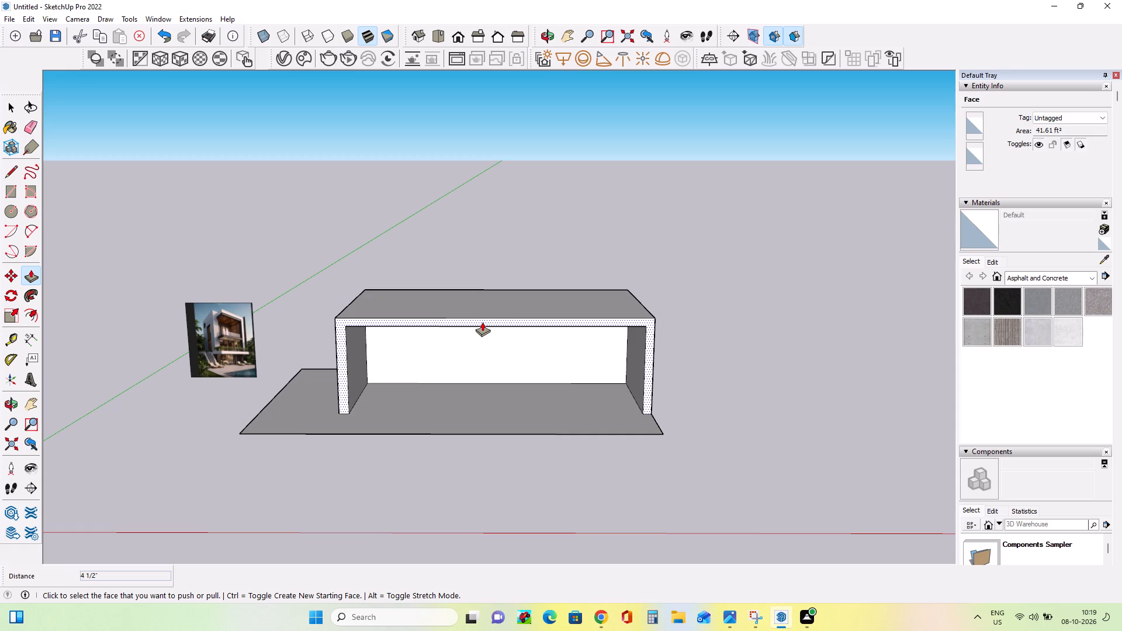
middle_click_drag(482, 322, 483, 333)
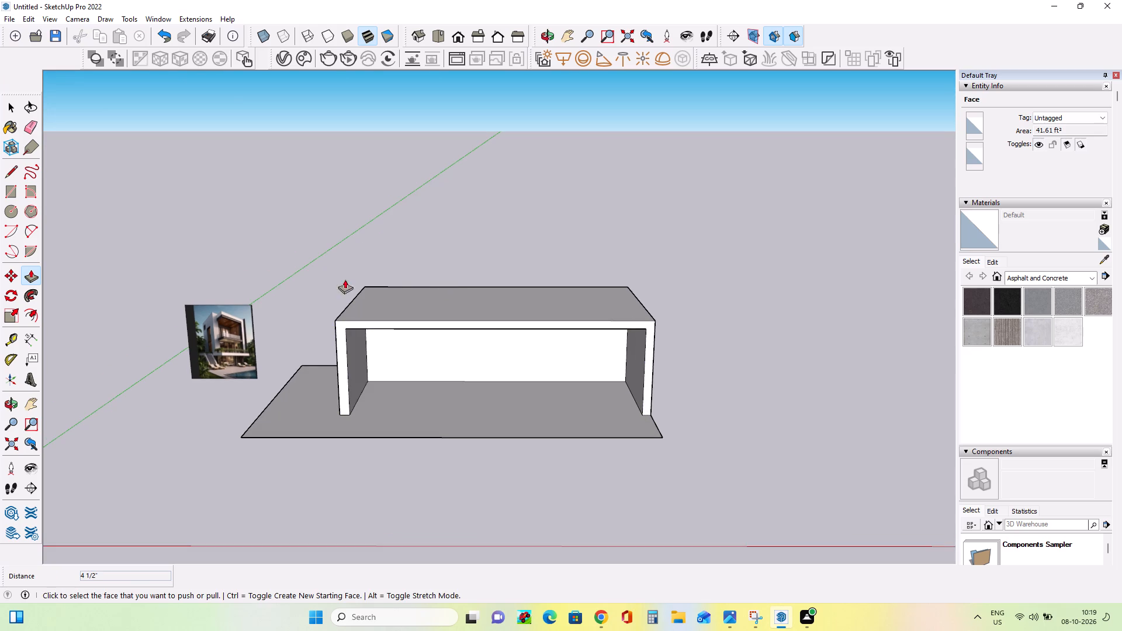
middle_click_drag(444, 303, 449, 318)
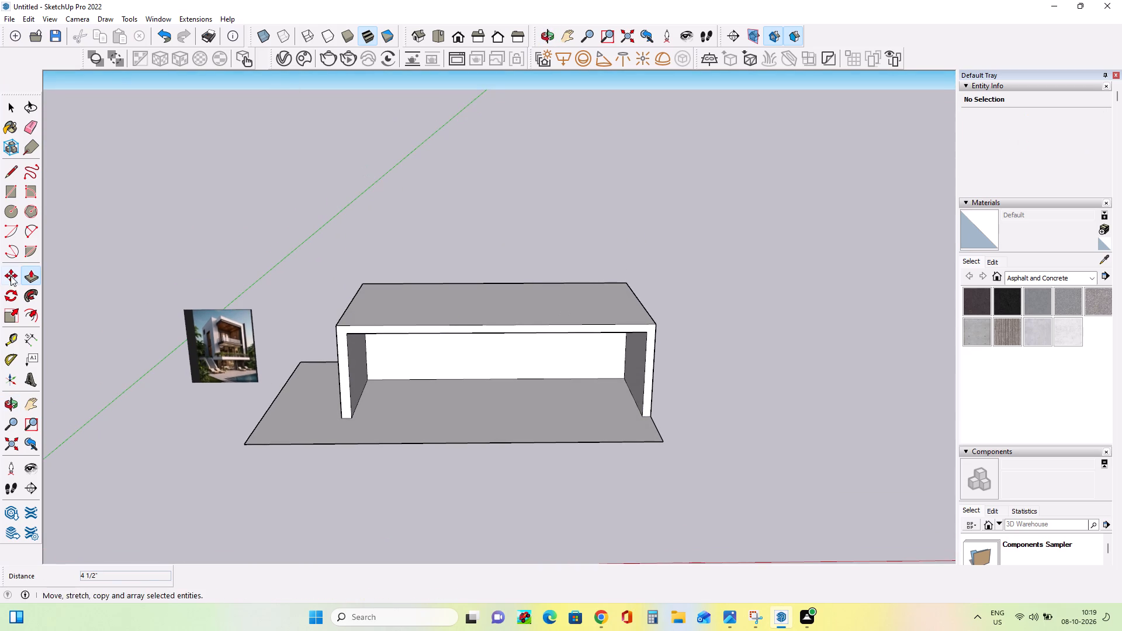
left_click(11, 191)
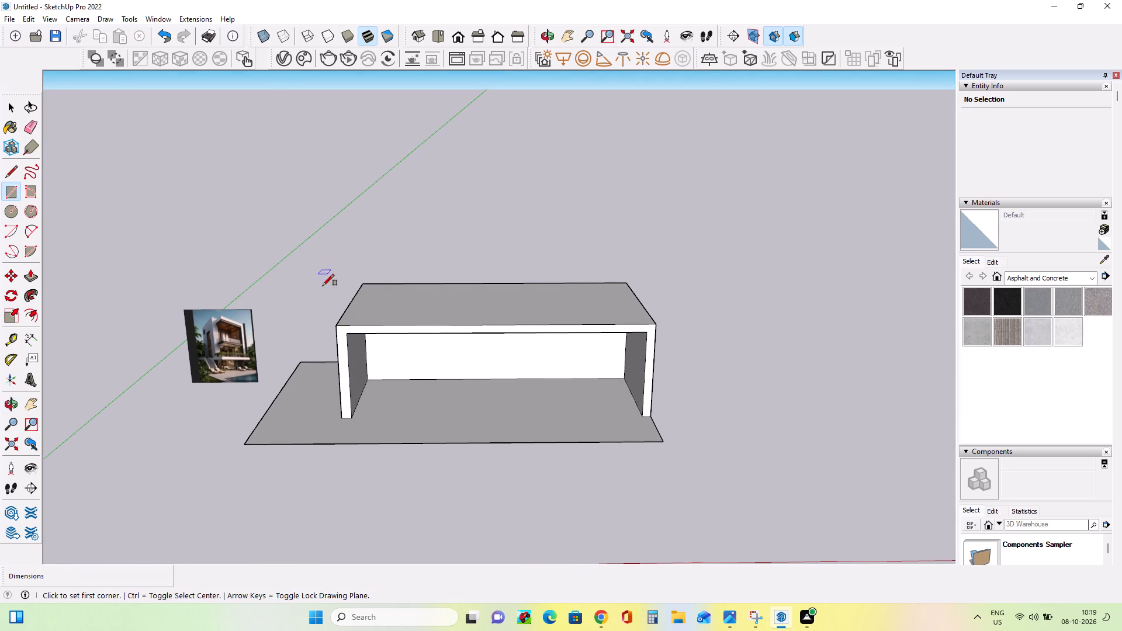
middle_click_drag(372, 336, 380, 388)
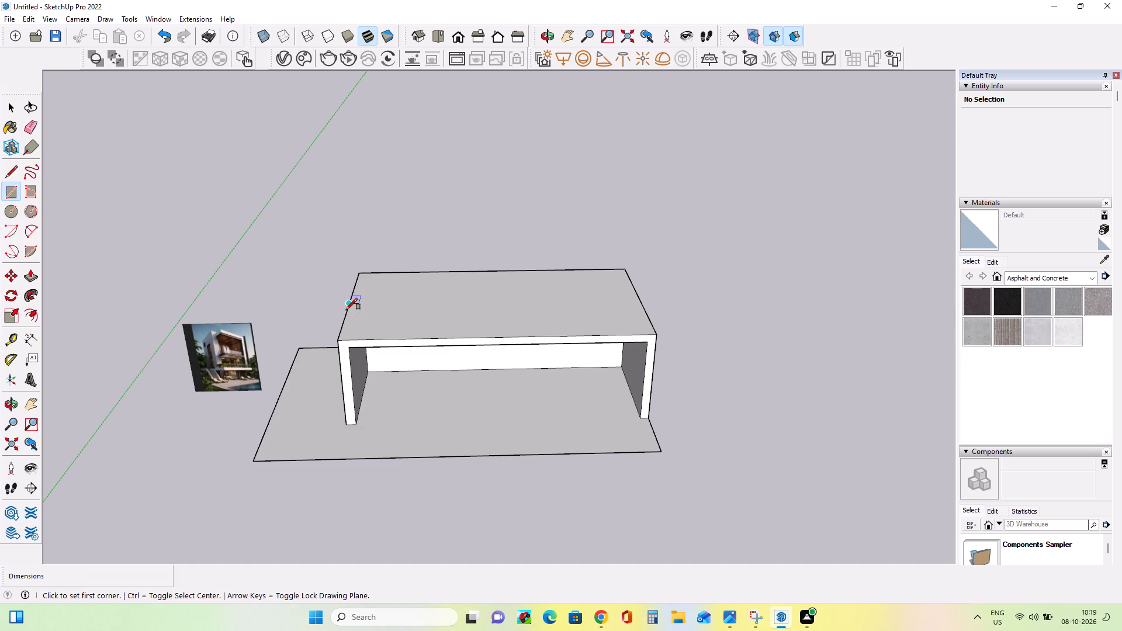
left_click(346, 311)
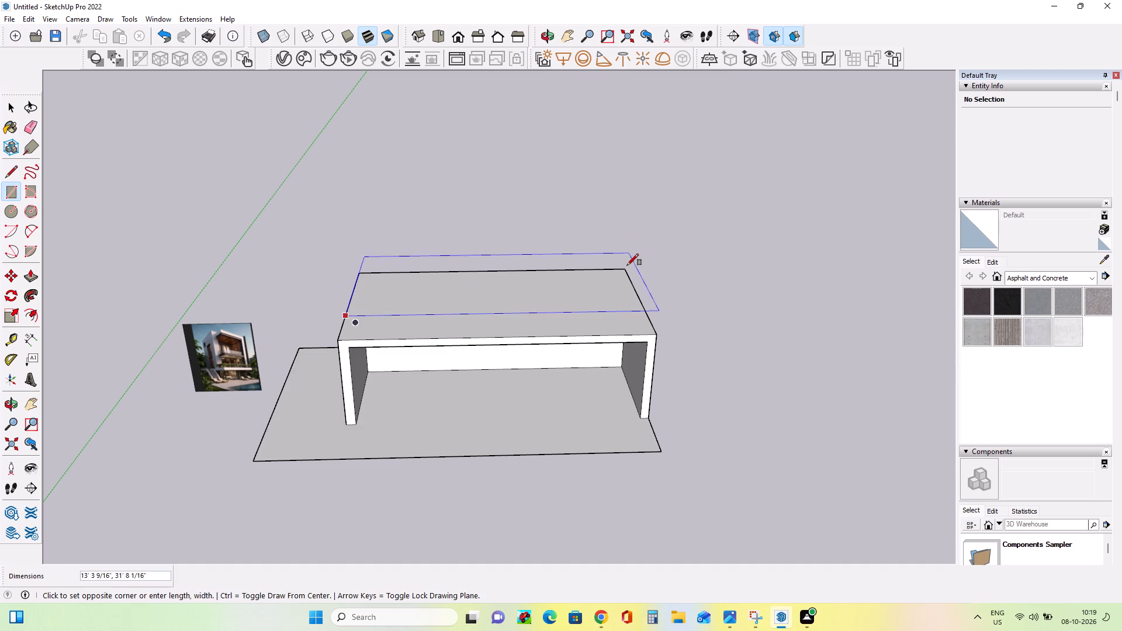
left_click(626, 267)
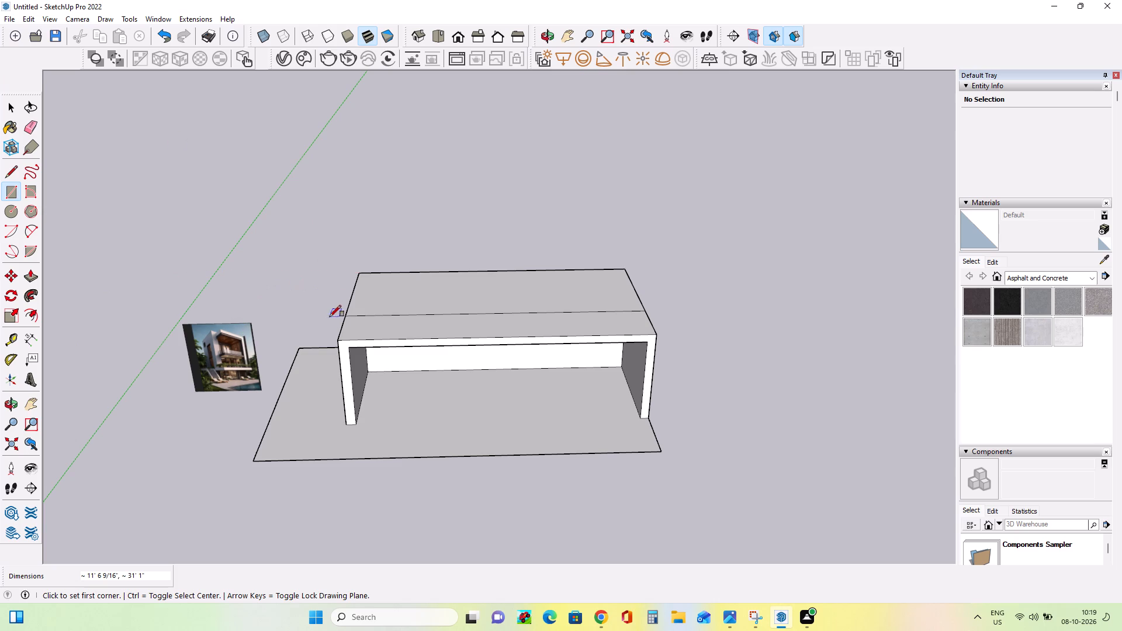
left_click(372, 315)
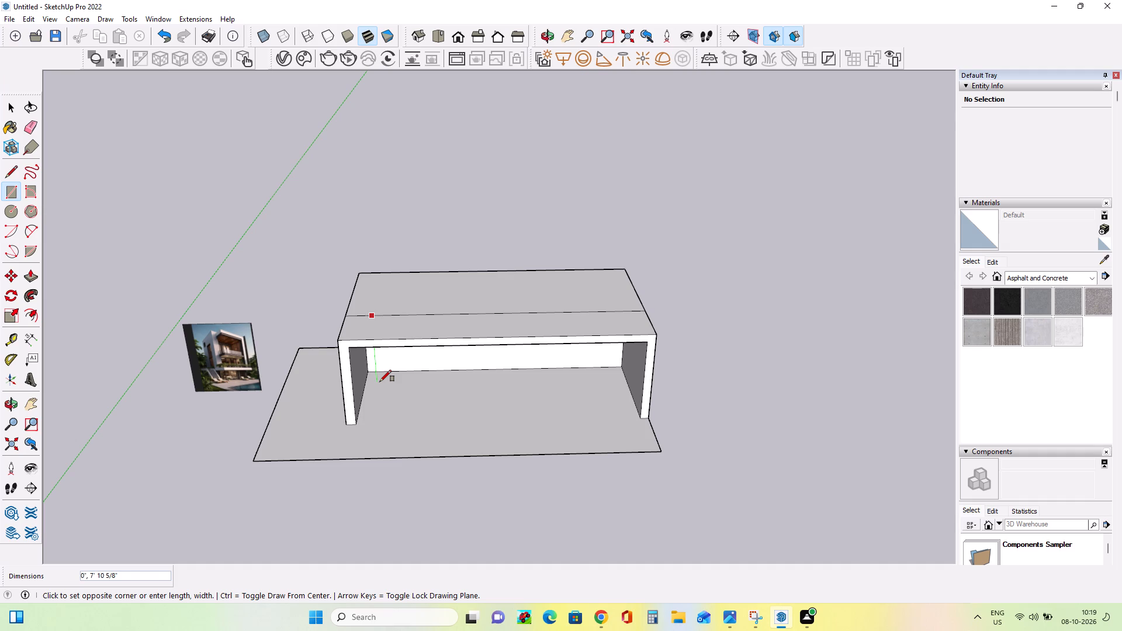
key("Escape")
Pull the block's rear face outward about 4' 11" to deepen the ground floor.
middle_click_drag(617, 424, 608, 425)
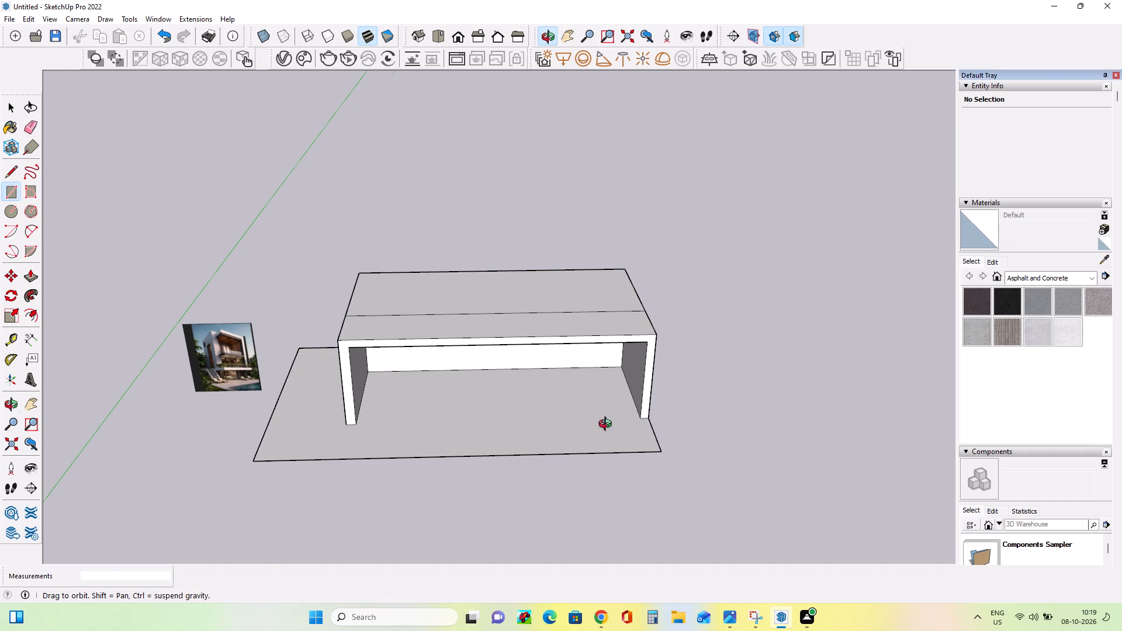
middle_click_drag(608, 425, 75, 401)
middle_click_drag(662, 424, 431, 344)
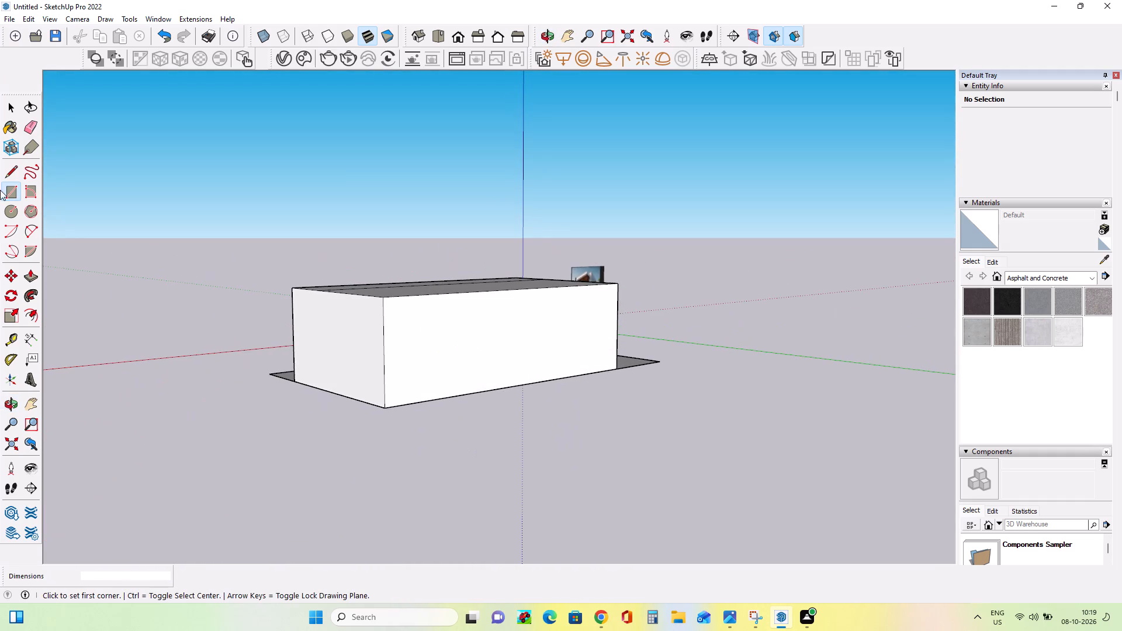
left_click(30, 272)
left_click(513, 346)
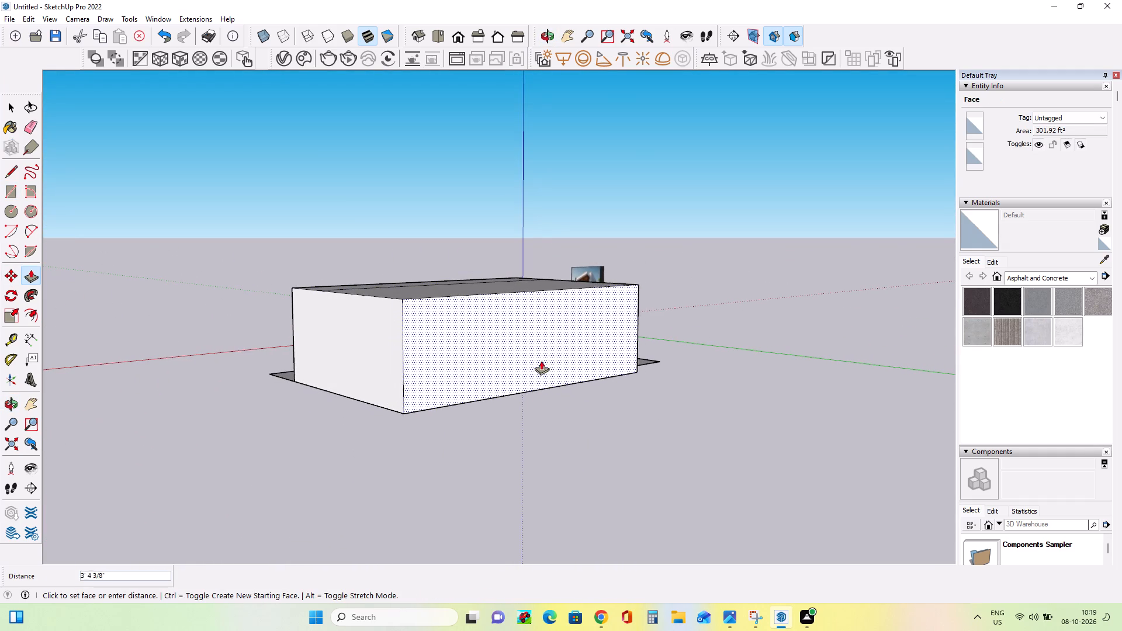
left_click(546, 364)
Draw two side strips on the roof behind the front strip: left about 16' 5" by 3' 5", right about 16' 5" by 1' 9".
middle_click_drag(592, 419, 844, 554)
middle_click_drag(296, 378, 385, 397)
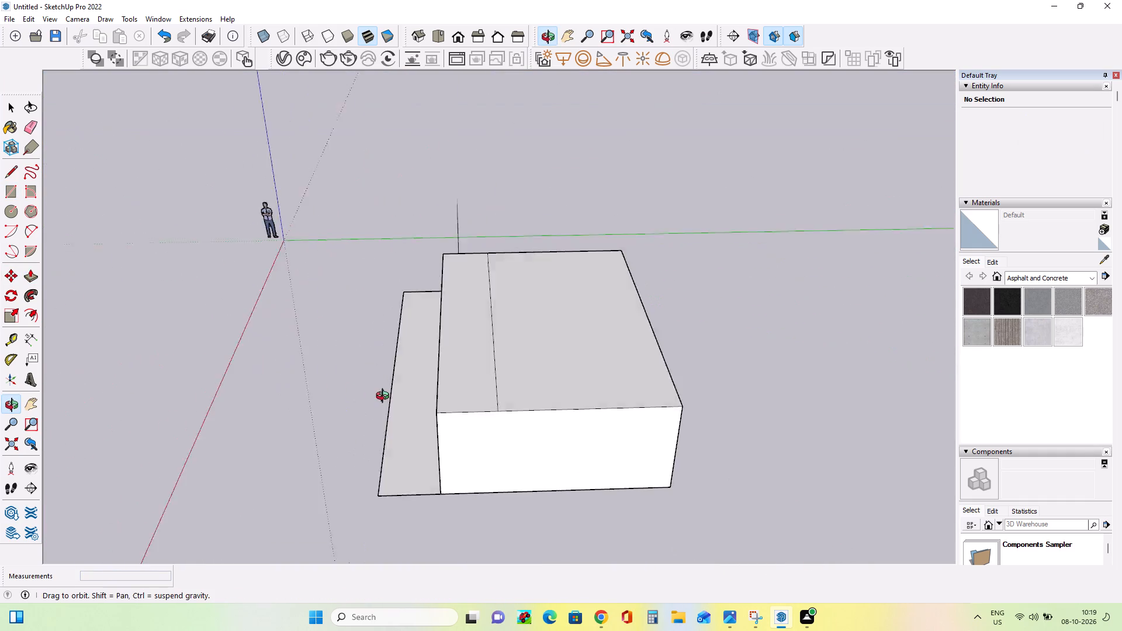
middle_click_drag(385, 397, 769, 333)
middle_click_drag(435, 318, 501, 348)
scroll(473, 273, "down", 1)
scroll(473, 273, "up", 2)
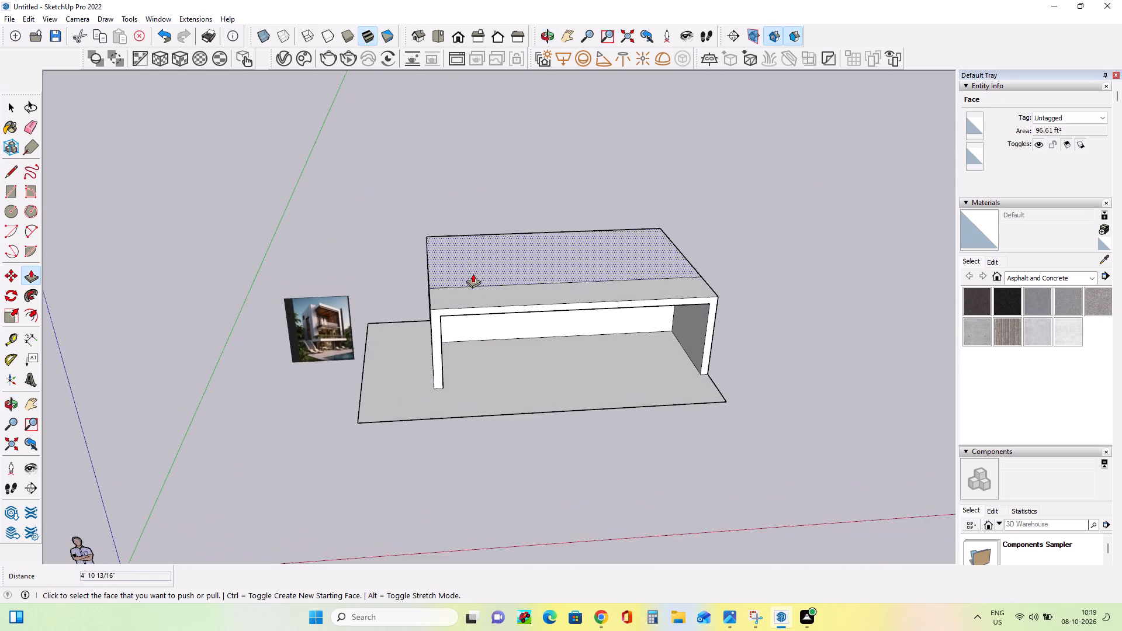
middle_click_drag(445, 310, 605, 291)
middle_click_drag(579, 320, 479, 353)
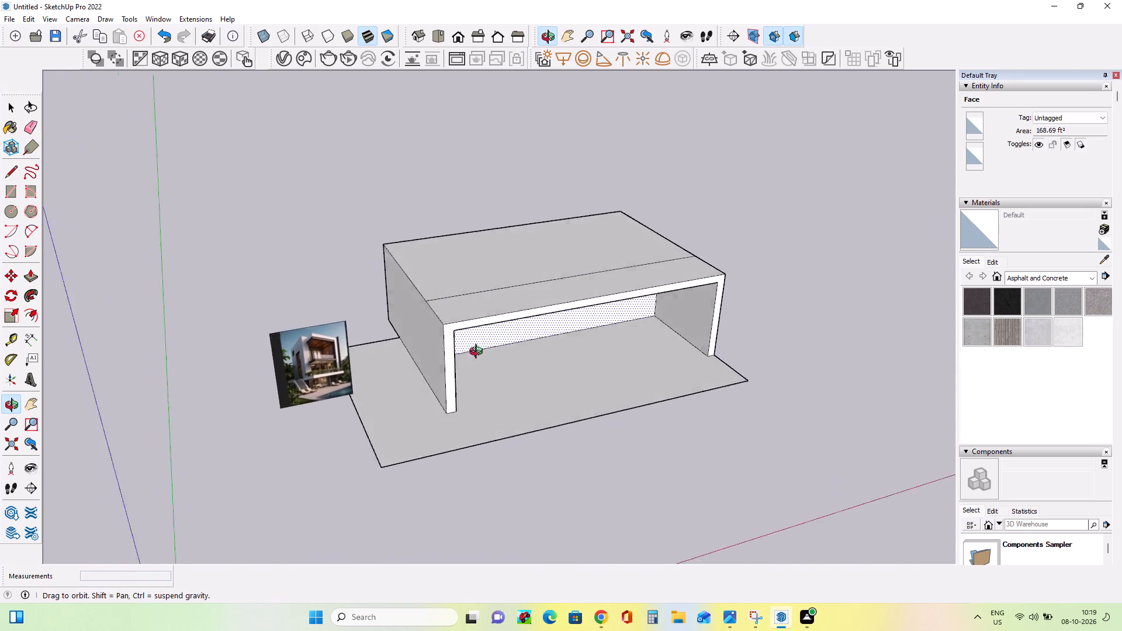
middle_click_drag(479, 353, 447, 375)
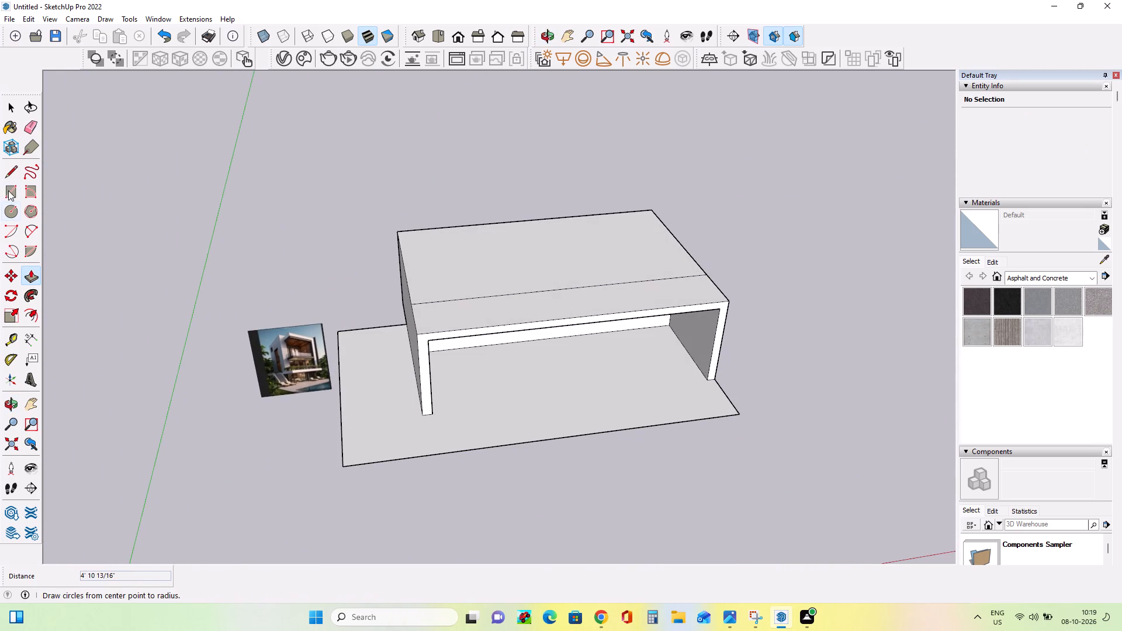
left_click(9, 190)
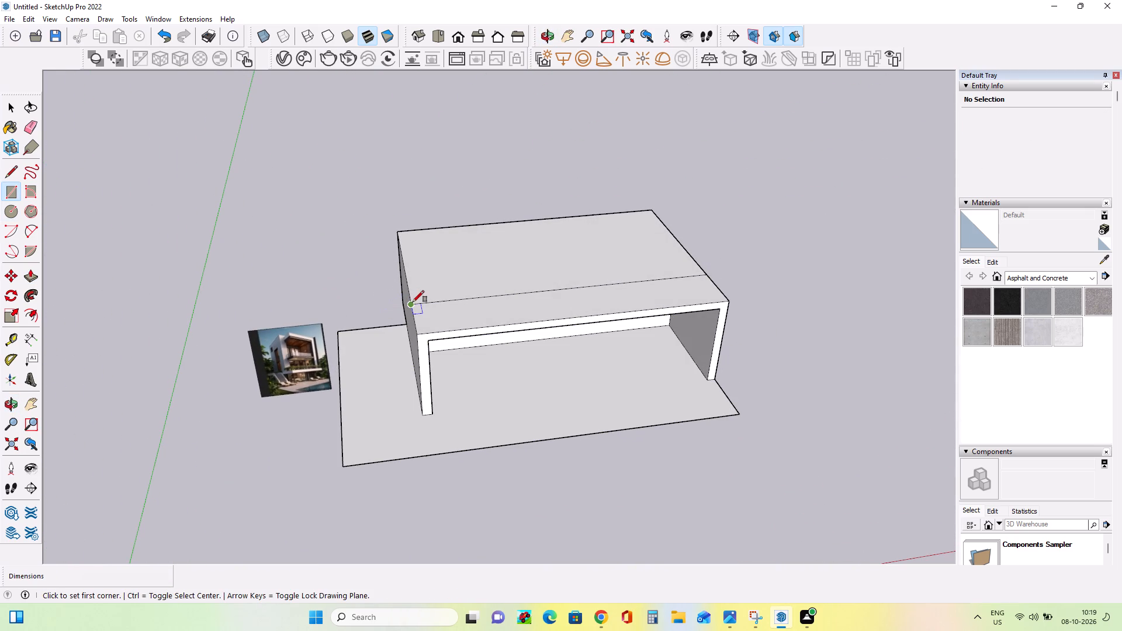
left_click(413, 302)
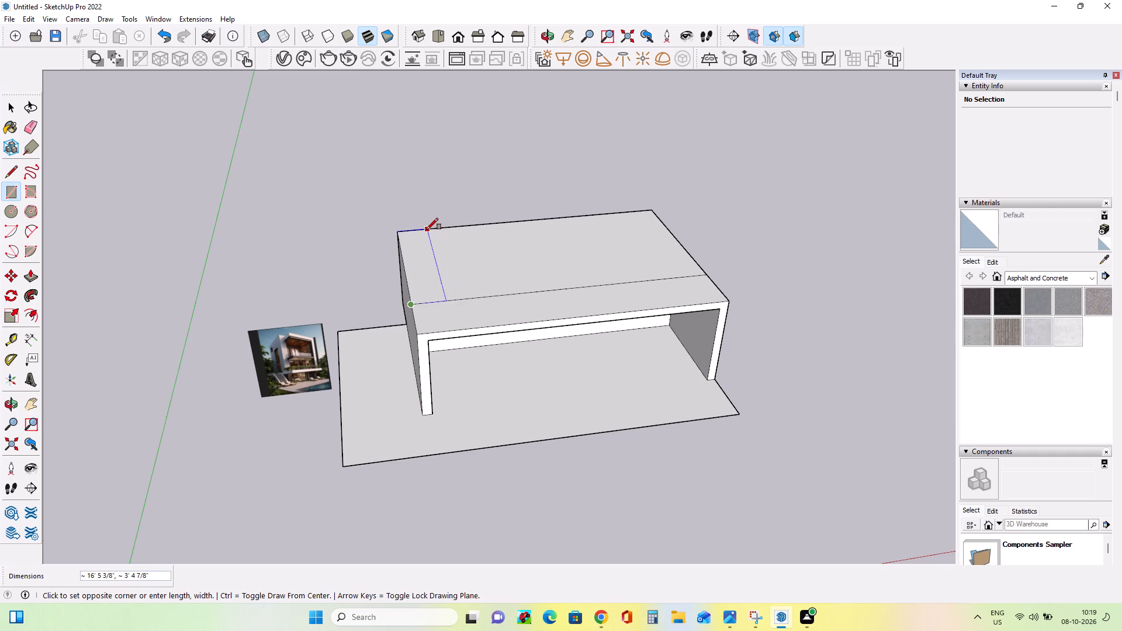
left_click(427, 230)
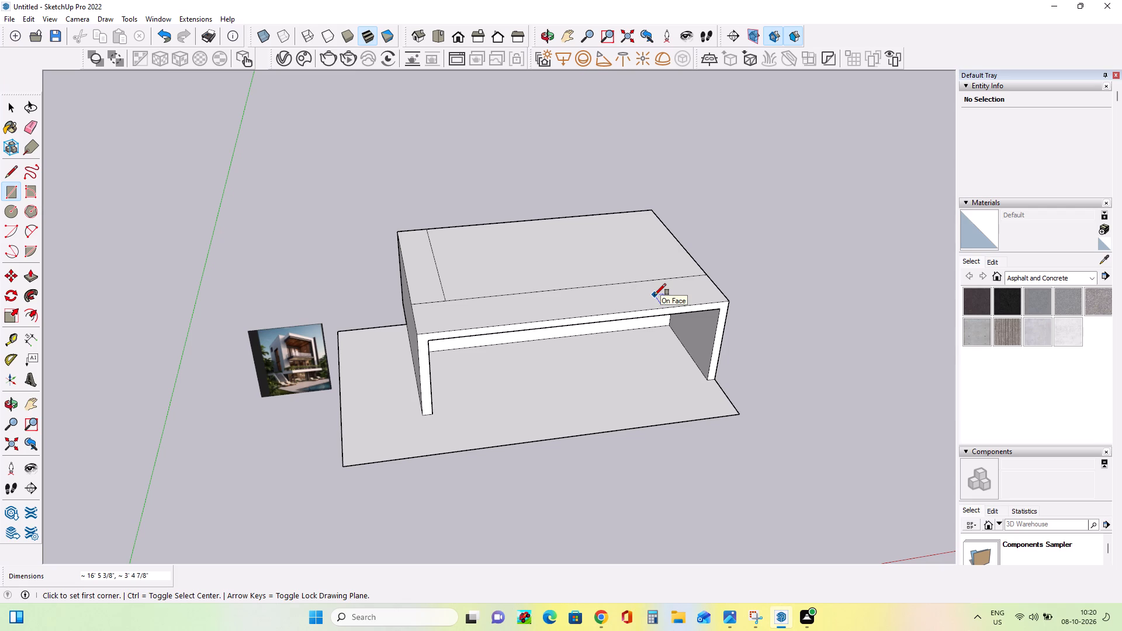
left_click(704, 273)
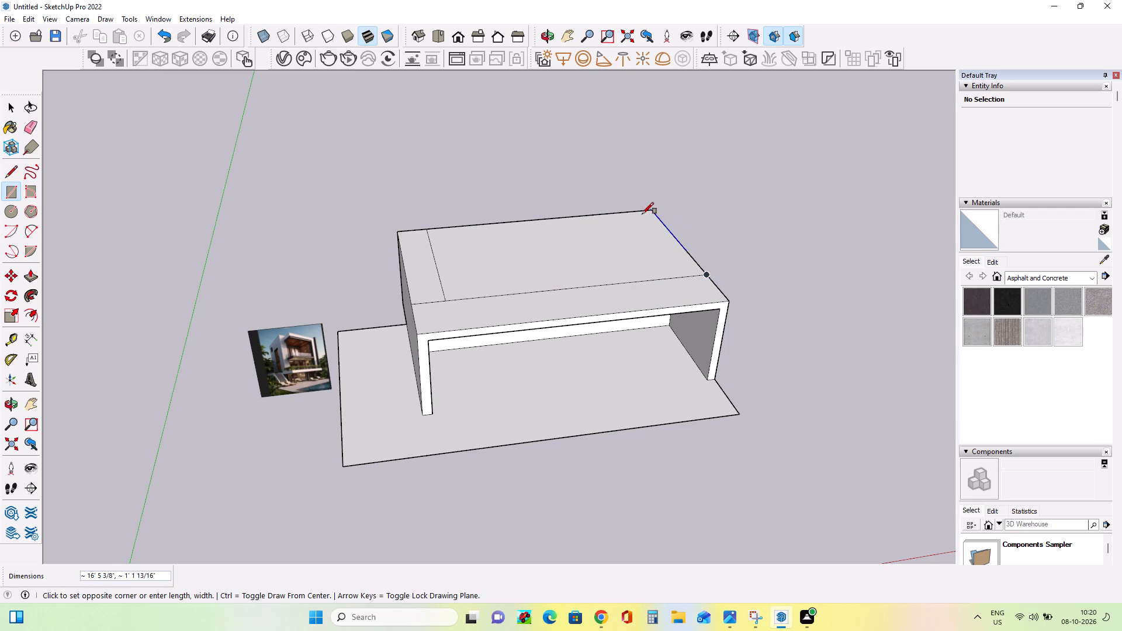
left_click(638, 213)
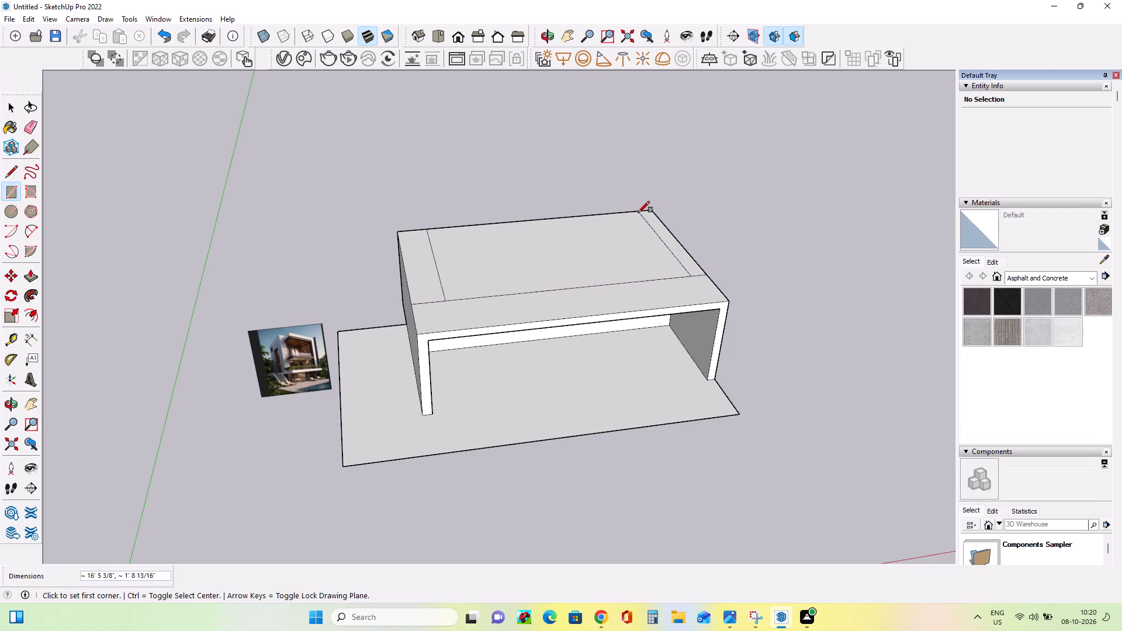
Pull the roof's front strip up and raise the large middle face level with it, about 9 5/8".
middle_click_drag(683, 321, 604, 278)
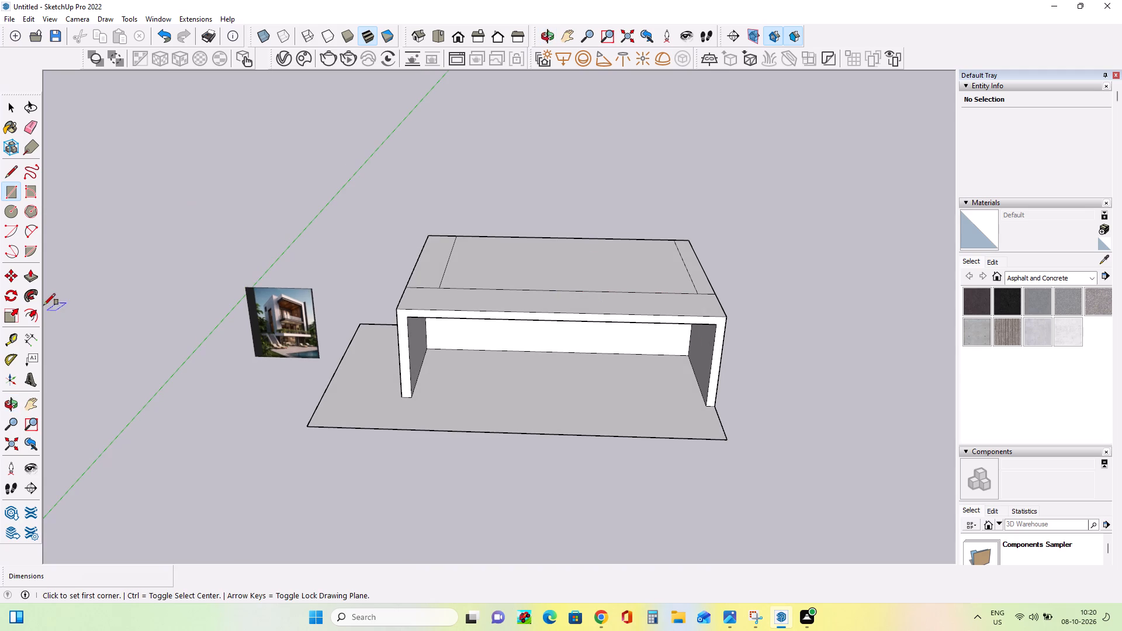
left_click(26, 278)
left_click(493, 303)
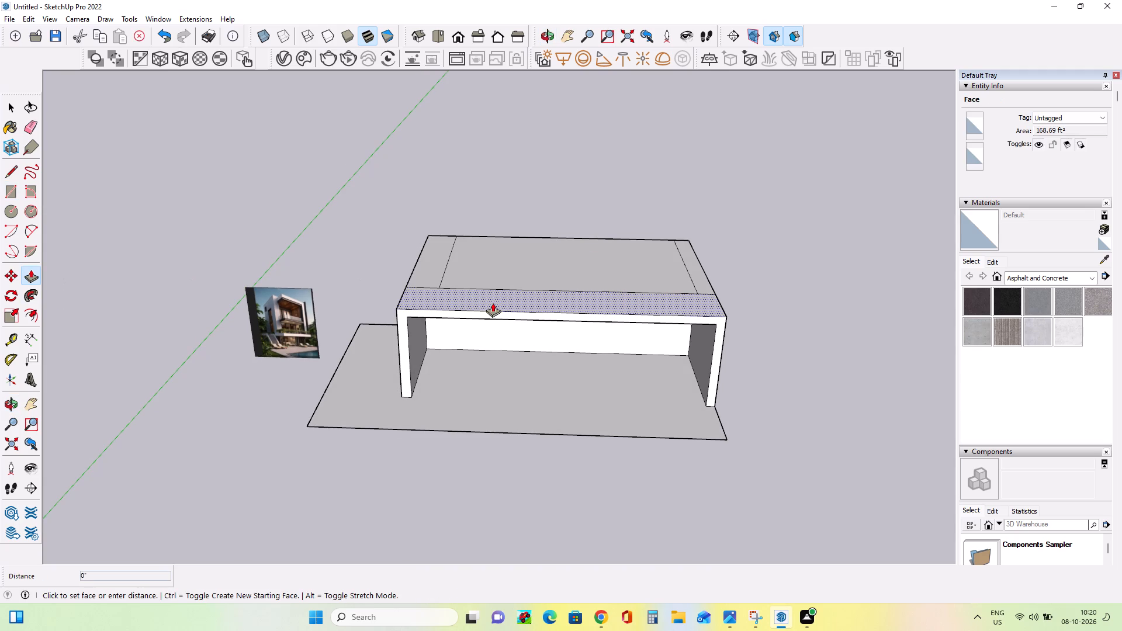
left_click(493, 295)
middle_click_drag(550, 295, 580, 320)
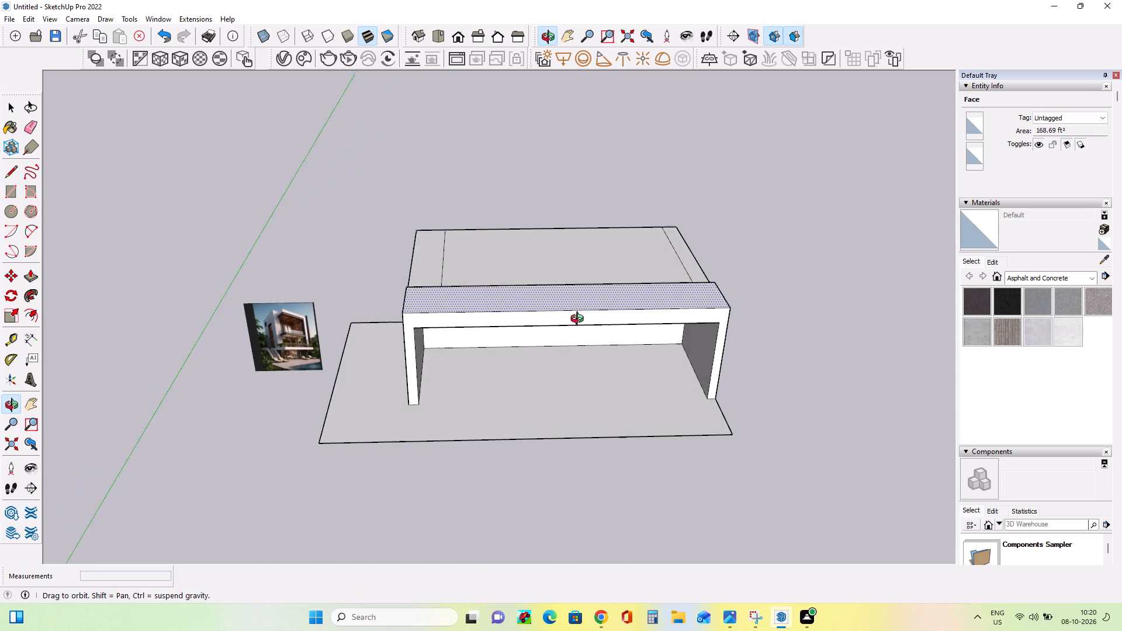
middle_click_drag(580, 320, 599, 320)
middle_click_drag(551, 299, 561, 319)
left_click(542, 256)
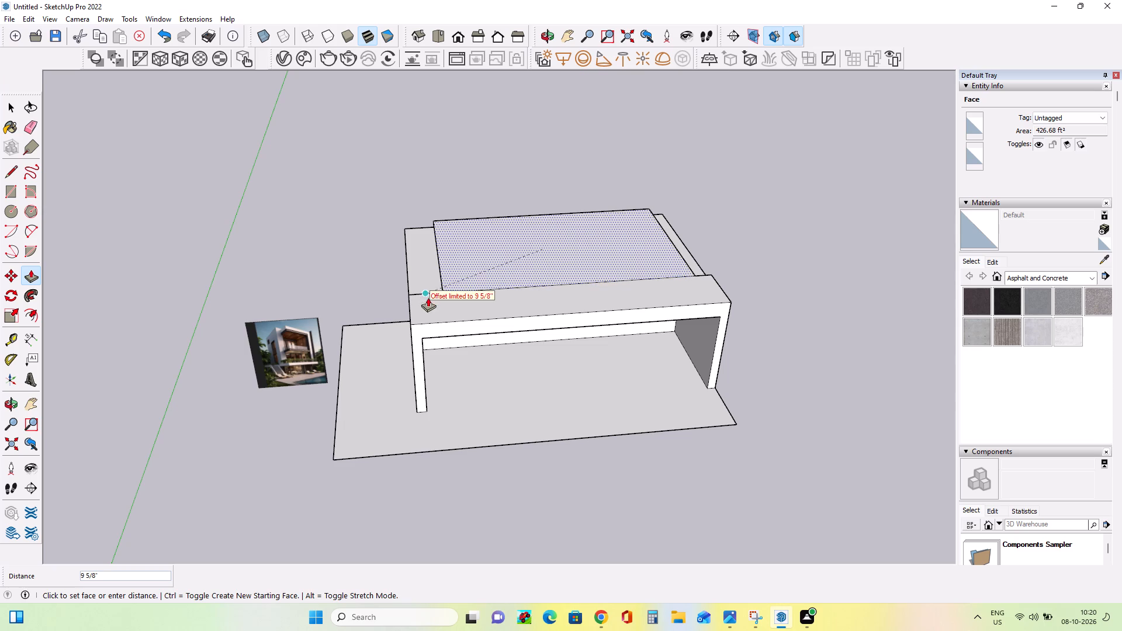
left_click(429, 300)
Pull the left and right roof strips up about 14' 2" to the same height, forming the upper-floor side walls.
left_click(429, 268)
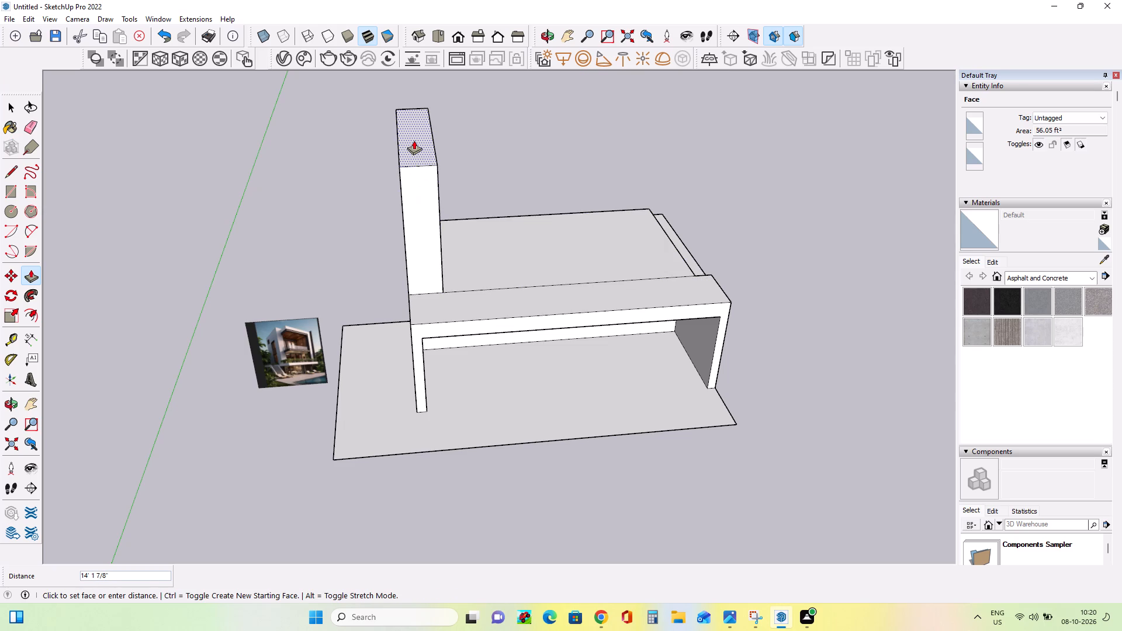
left_click(414, 140)
middle_click_drag(645, 325, 451, 322)
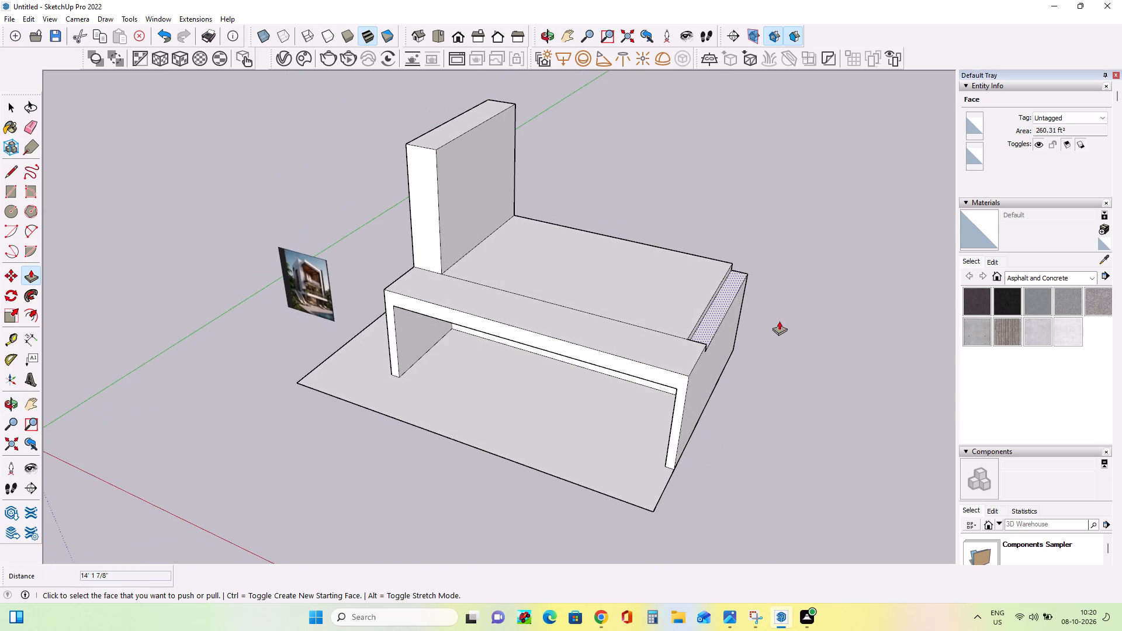
left_click(719, 316)
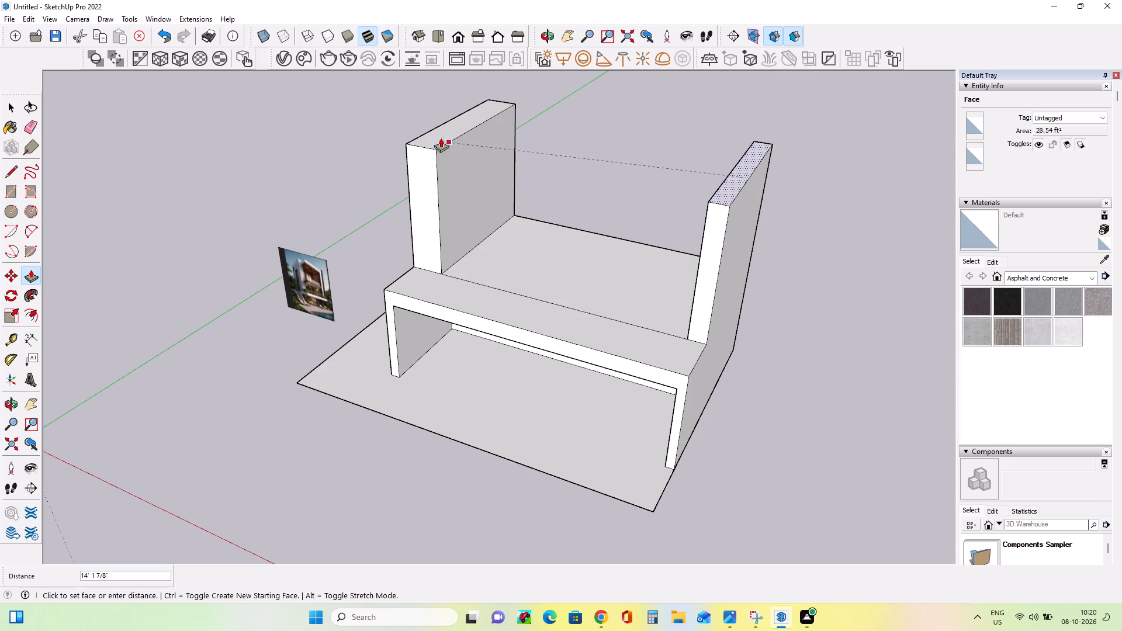
left_click(440, 137)
Pull the ground-floor frame's front face outward about 2' 6 5/8" to deepen the frame.
middle_click_drag(599, 313, 727, 294)
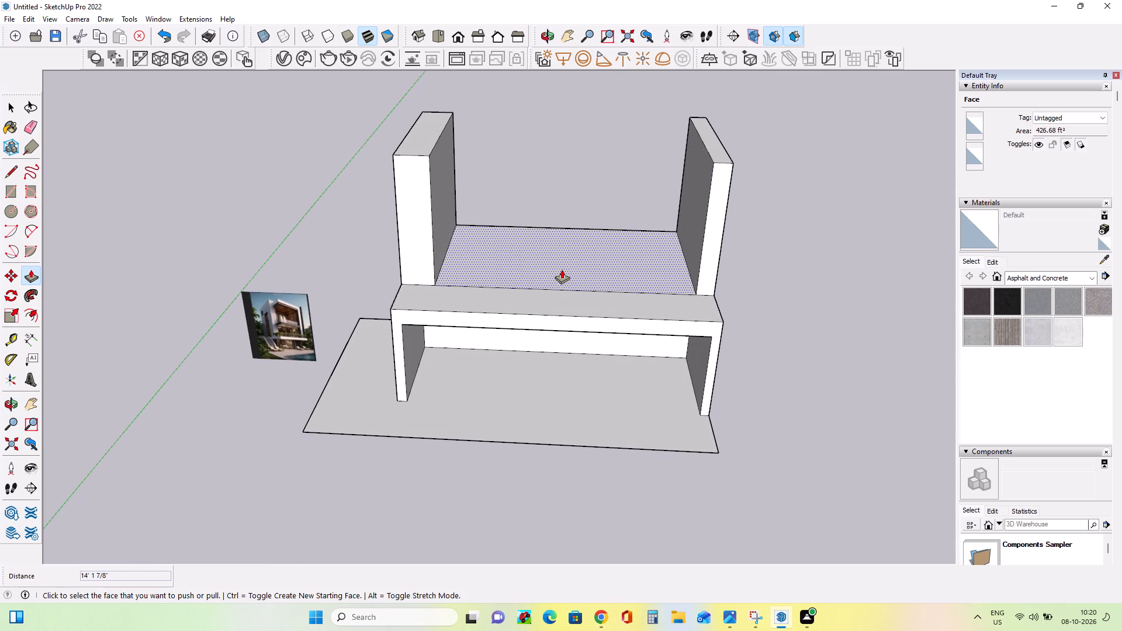
middle_click_drag(555, 279, 576, 262)
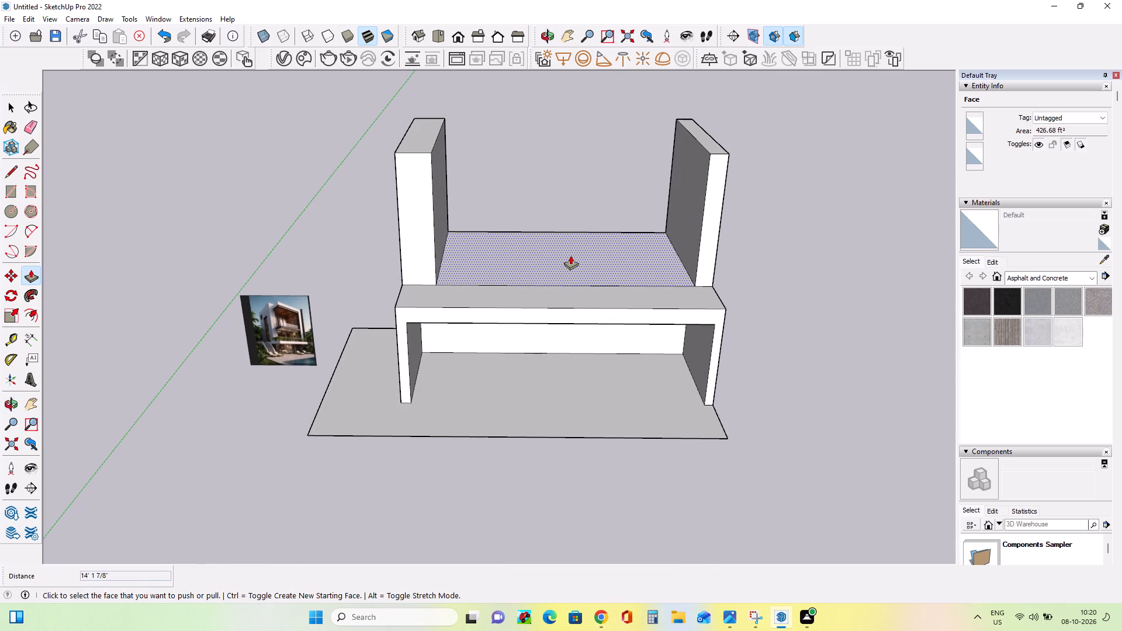
left_click(570, 255)
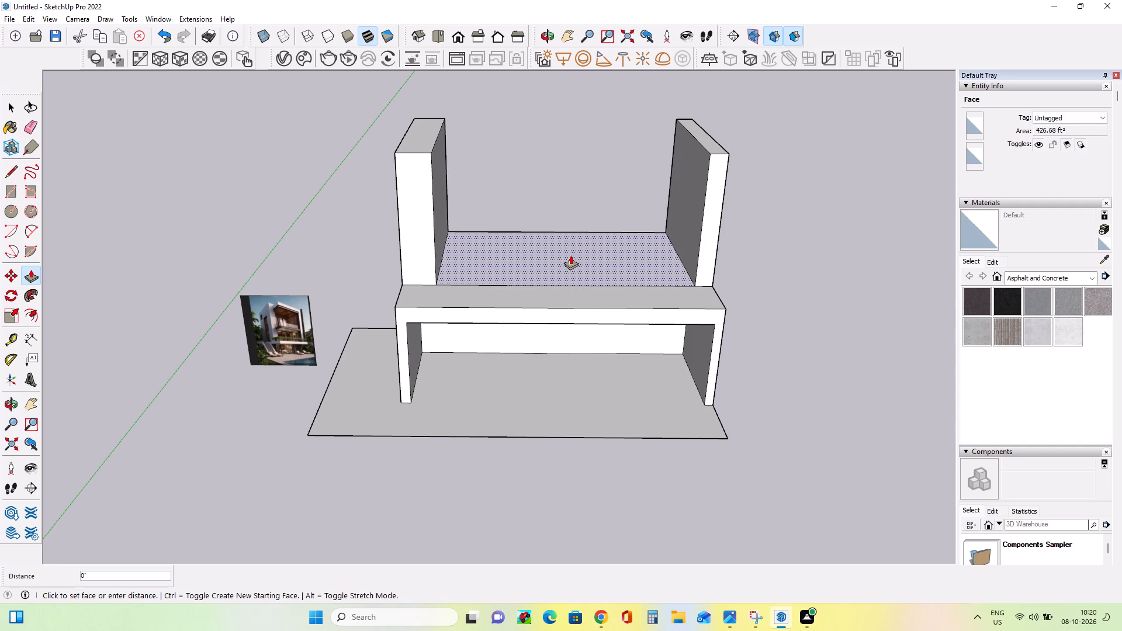
key("Escape")
middle_click_drag(573, 255, 591, 273)
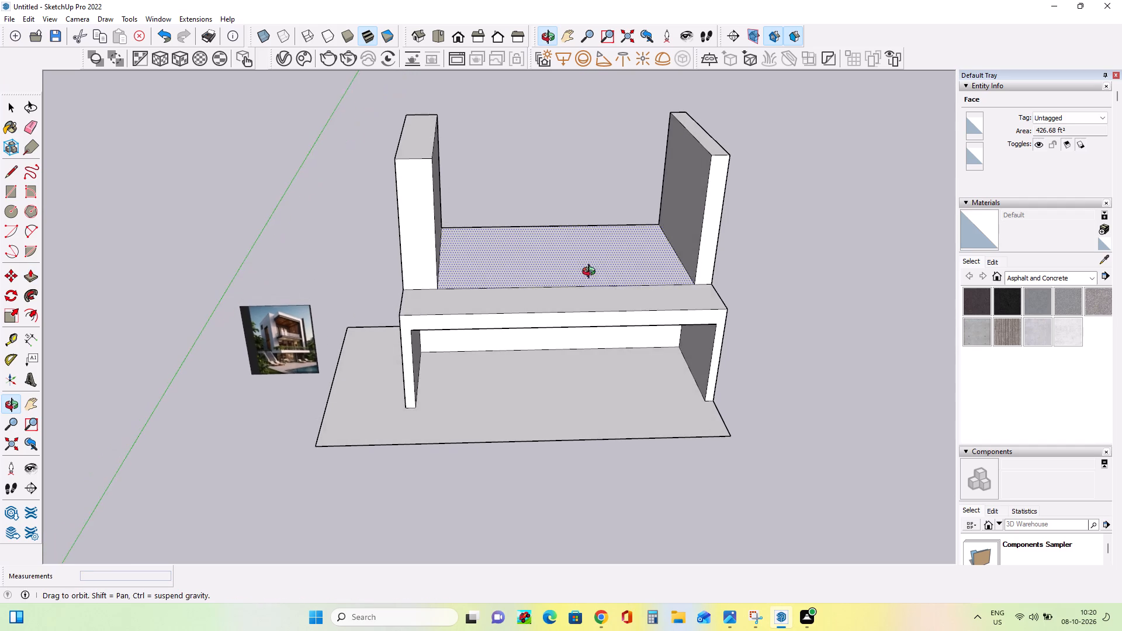
middle_click_drag(591, 273, 601, 273)
middle_click_drag(442, 331, 506, 316)
left_click(506, 312)
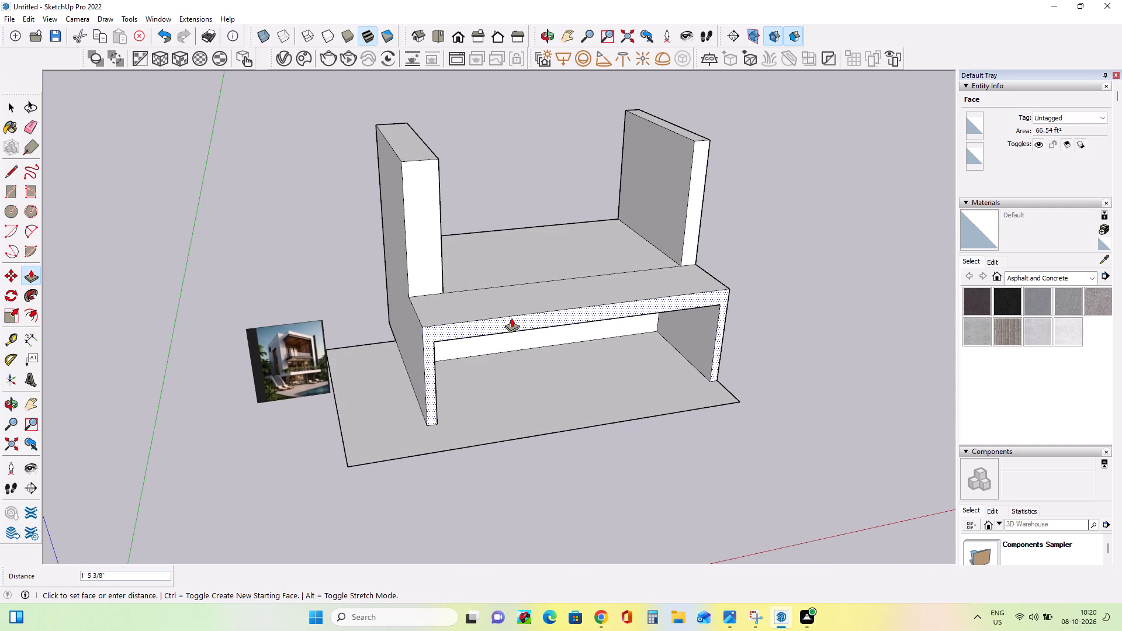
left_click(514, 324)
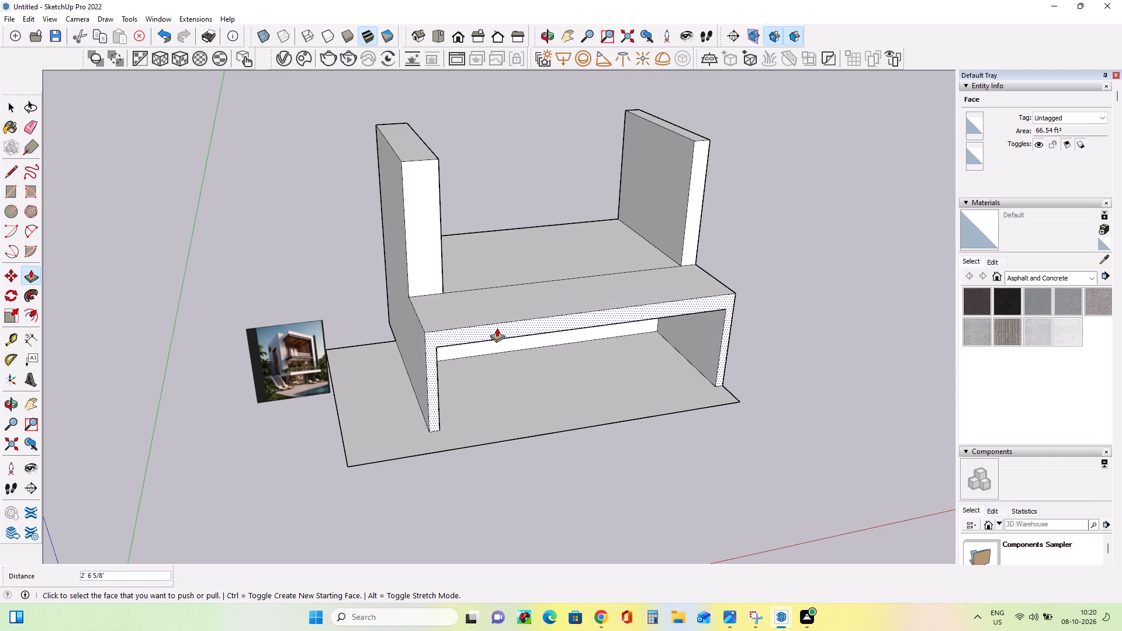
Raise the upper-floor middle face about 13' 4 1/4" level with the tops of the two side walls.
middle_click_drag(498, 333, 511, 360)
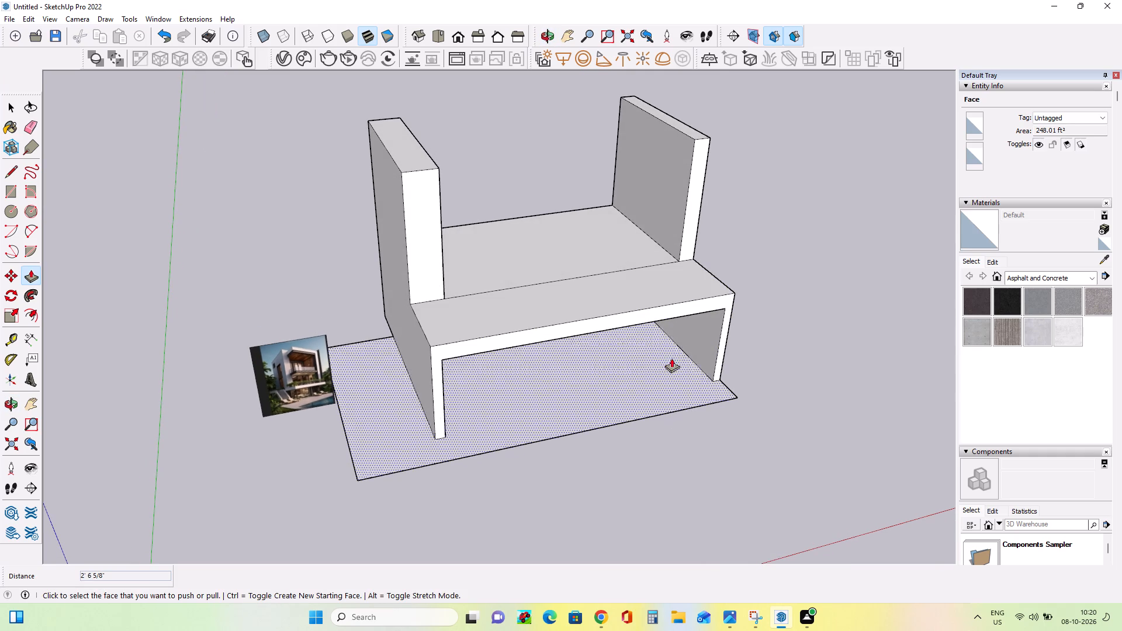
middle_click_drag(554, 403, 494, 404)
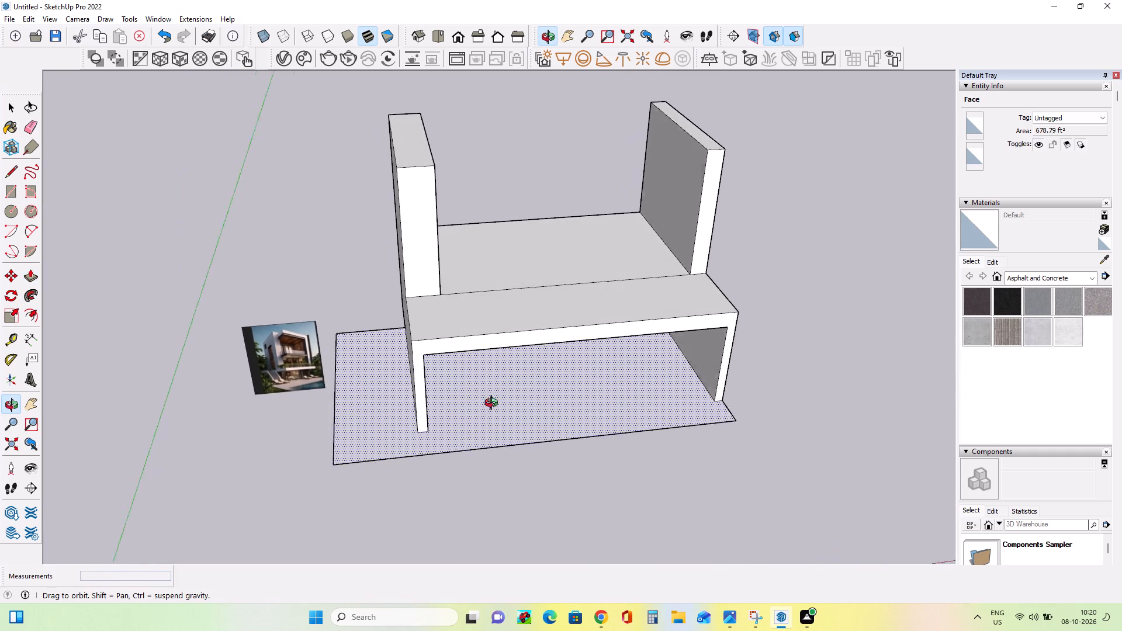
middle_click_drag(494, 404, 482, 399)
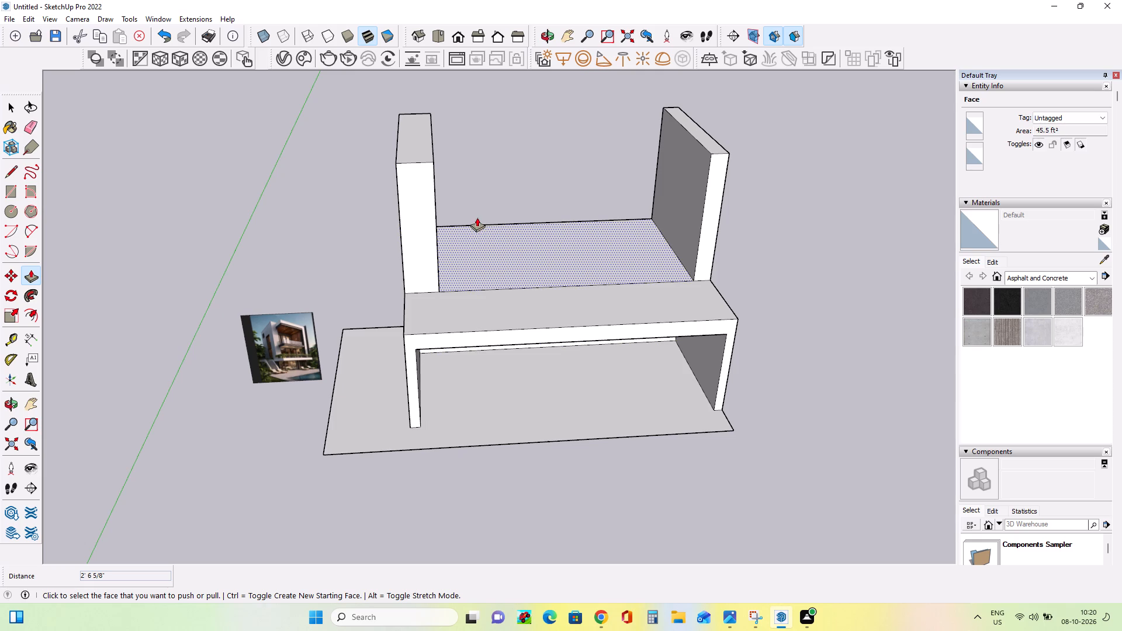
scroll(482, 220, "up", 1)
middle_click_drag(484, 232, 478, 228)
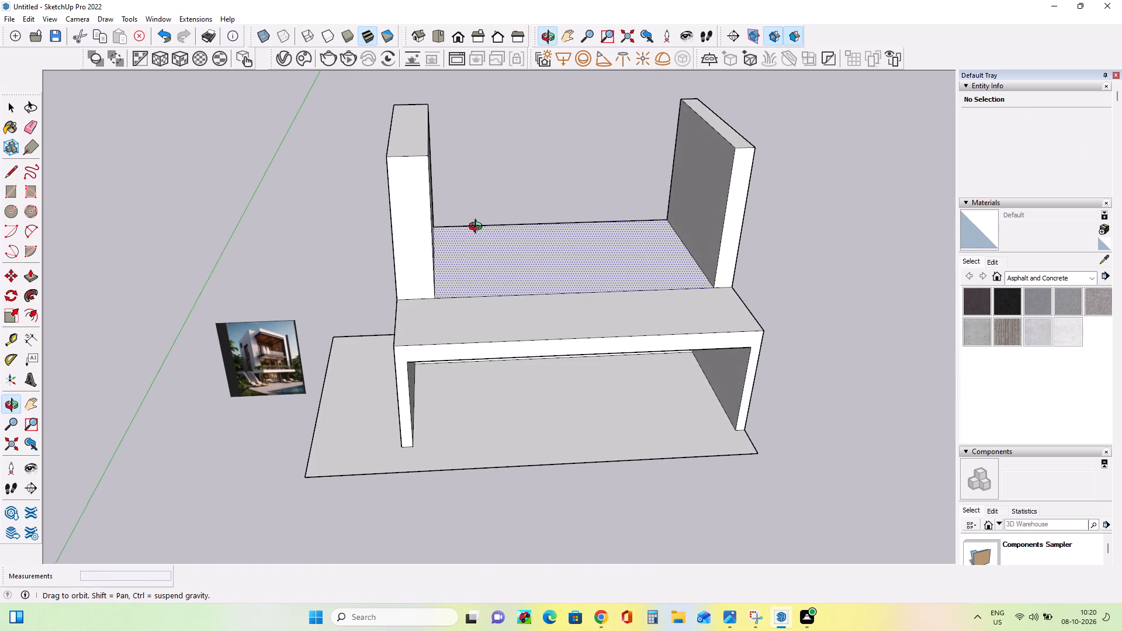
middle_click_drag(478, 228, 475, 199)
scroll(468, 202, "up", 1)
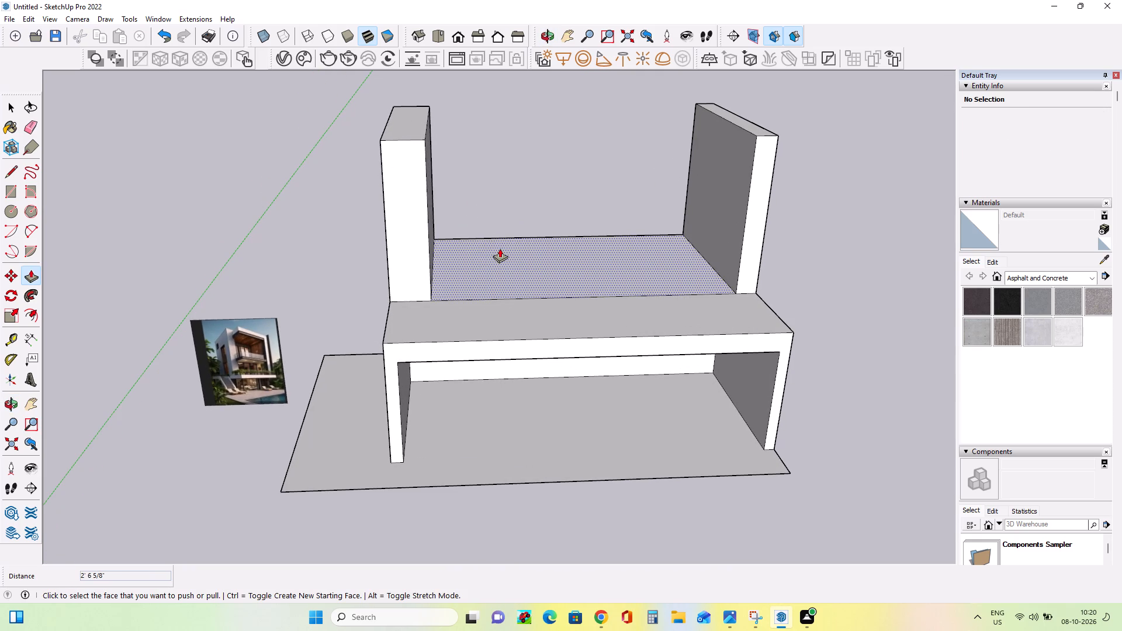
left_click(500, 248)
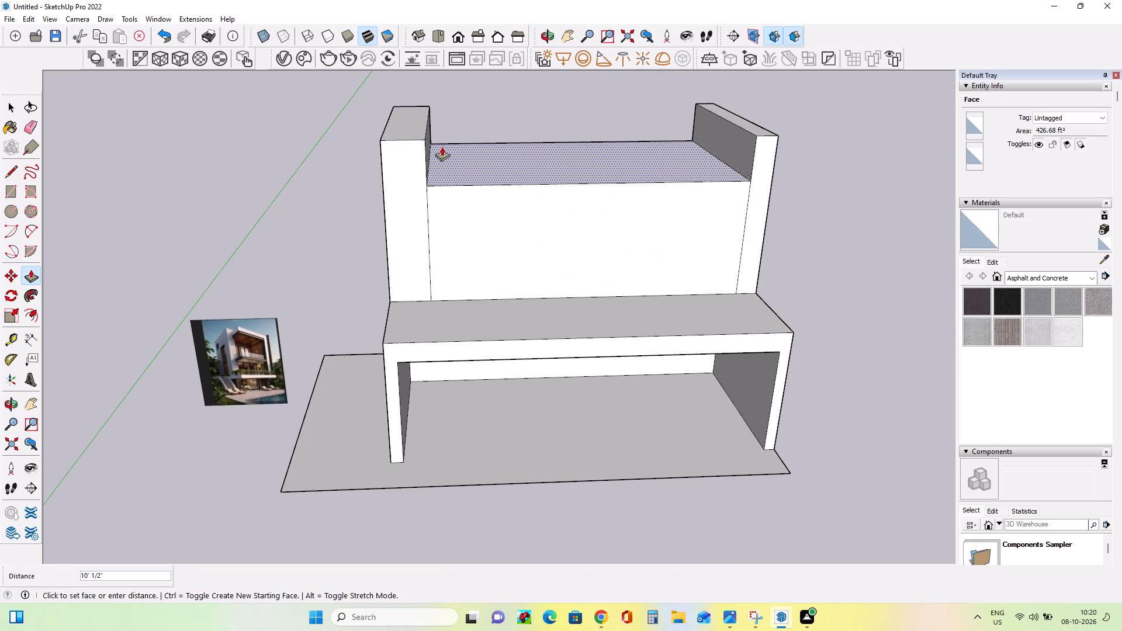
left_click(418, 122)
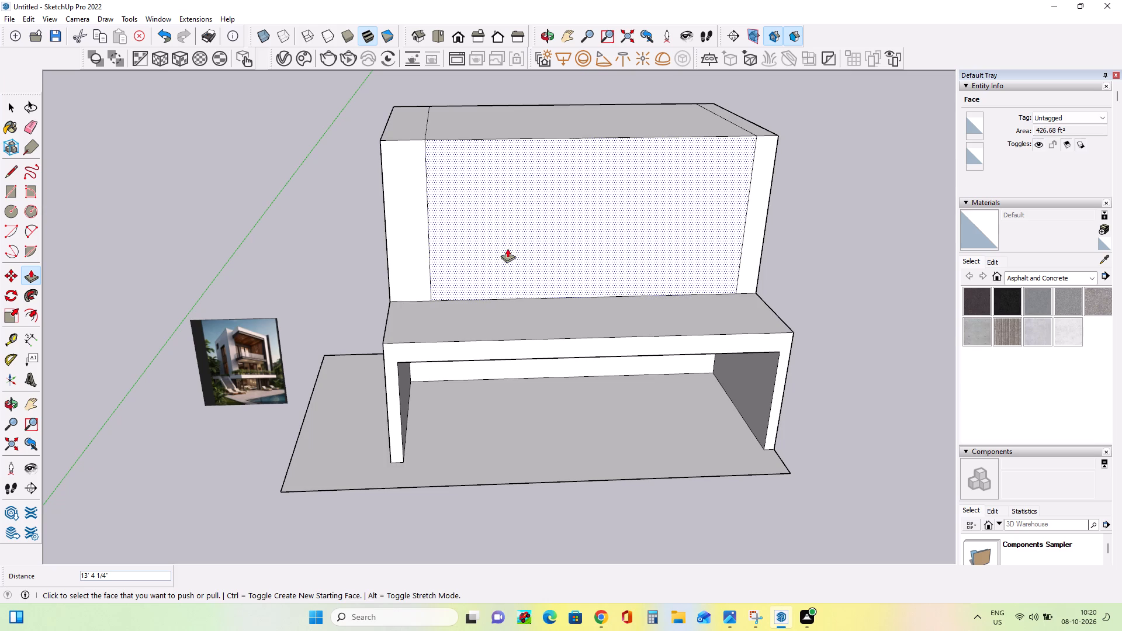
Draw a rectangular beam strip about 25' 11" by 2' along the top of the upper-floor front face, between the side walls.
left_click(7, 186)
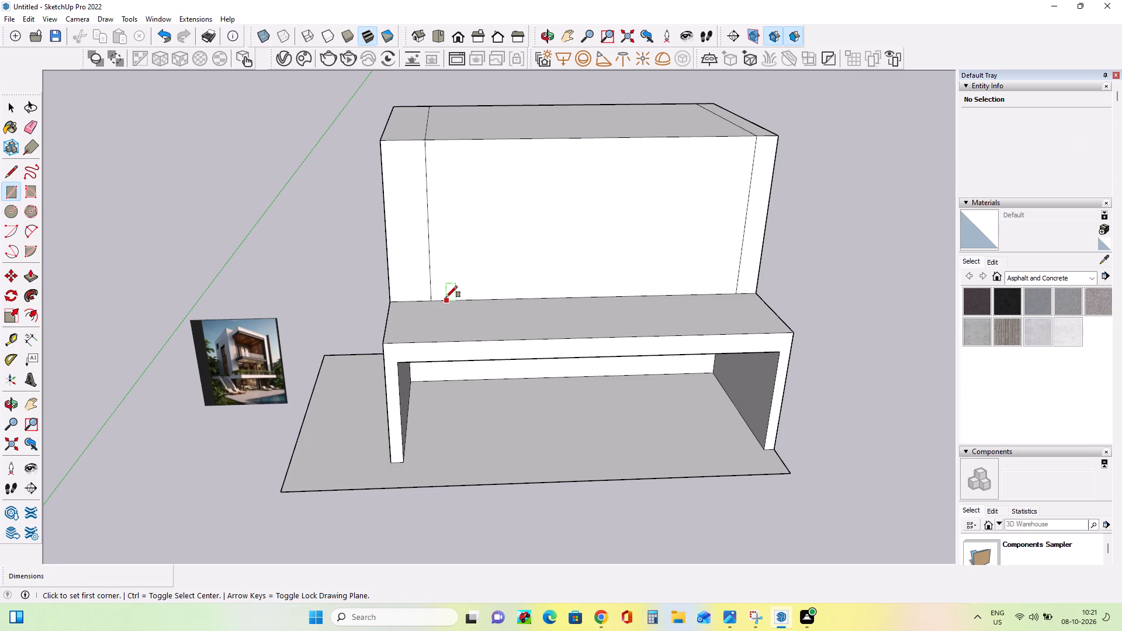
left_click(446, 300)
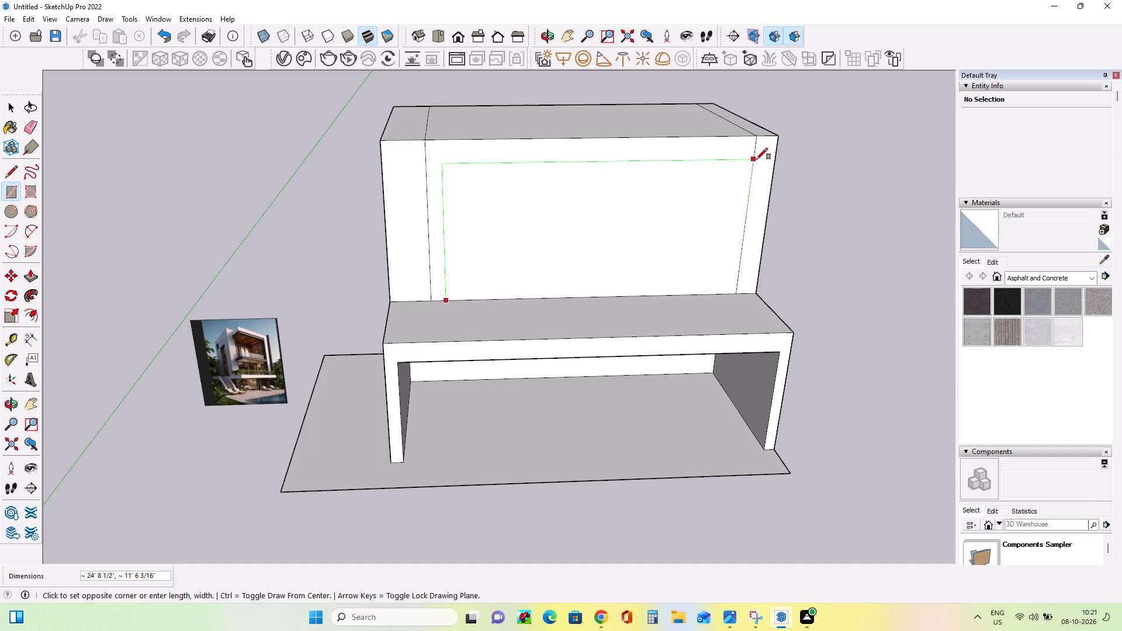
key("Escape")
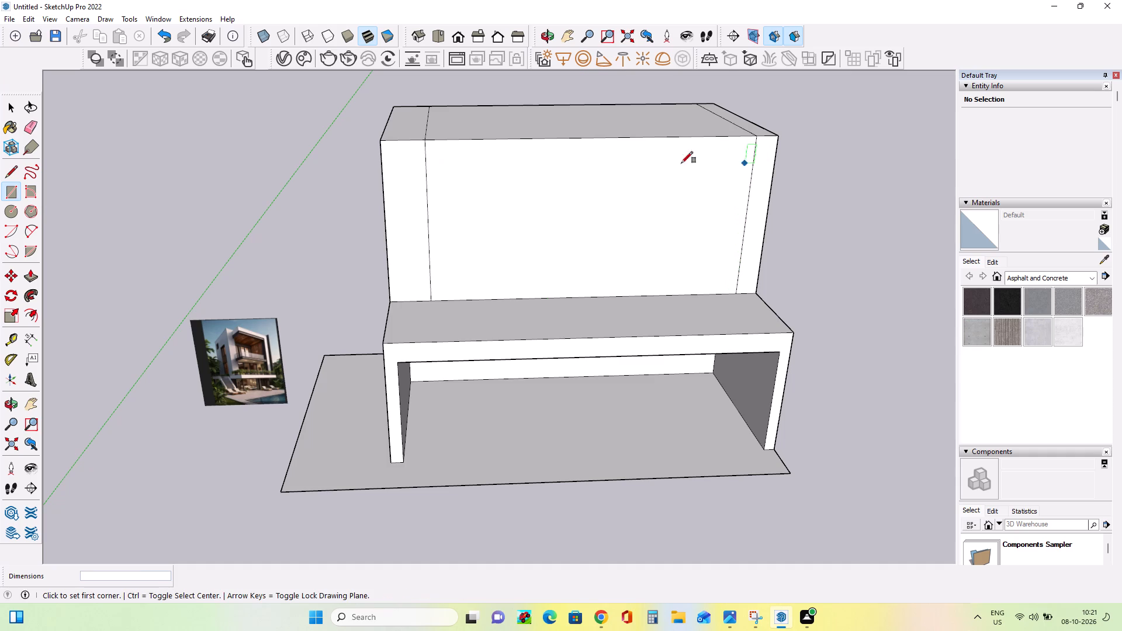
left_click(428, 166)
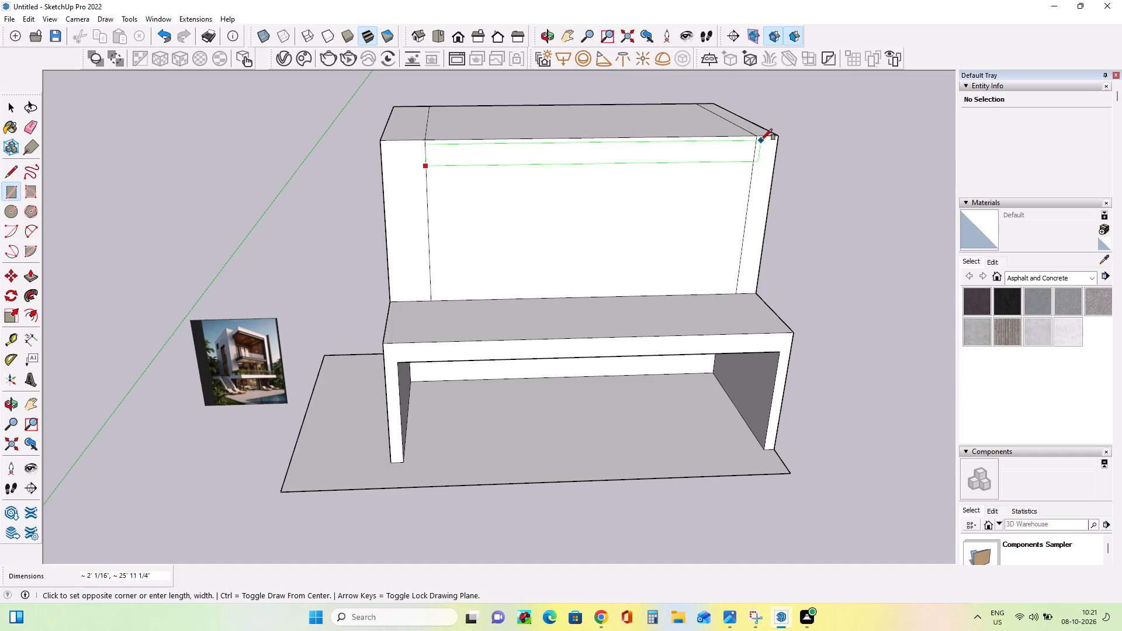
left_click(756, 137)
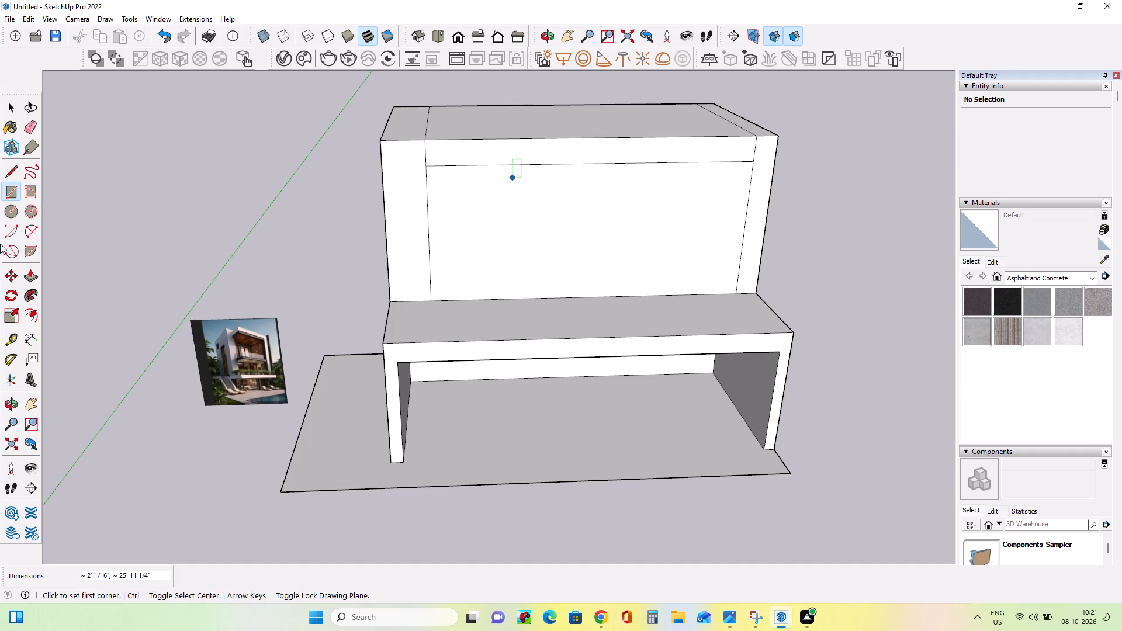
Push the upper-floor front face below the beam strip inward about 8' 9 1/2" to form a recessed opening.
left_click(35, 274)
left_click(655, 228)
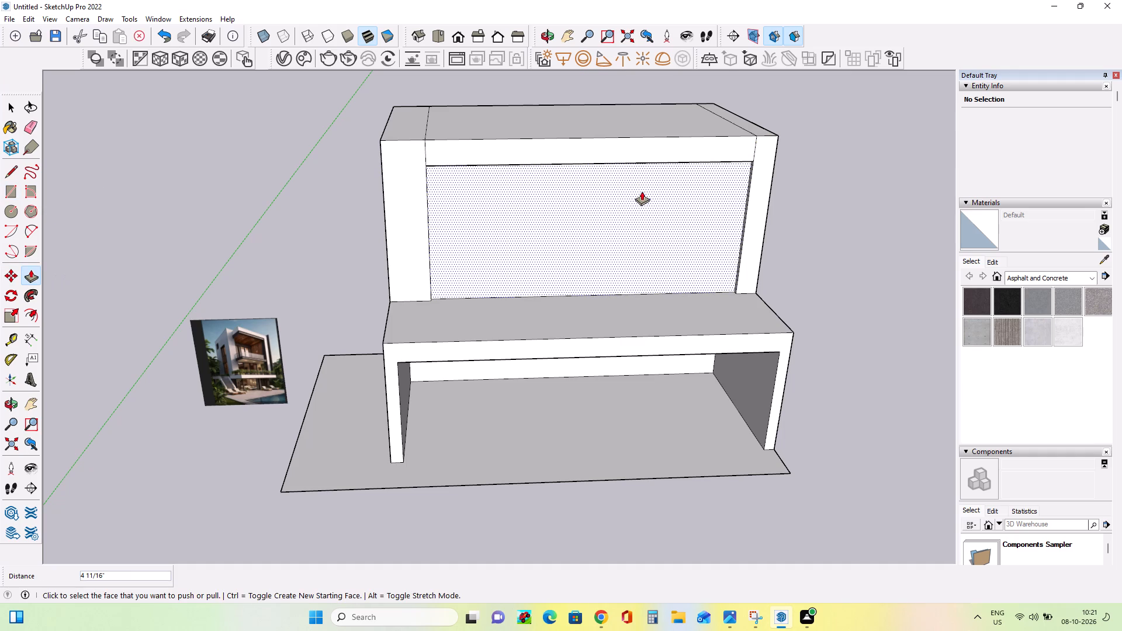
left_click(625, 213)
left_click_drag(620, 217, 619, 179)
left_click(620, 225)
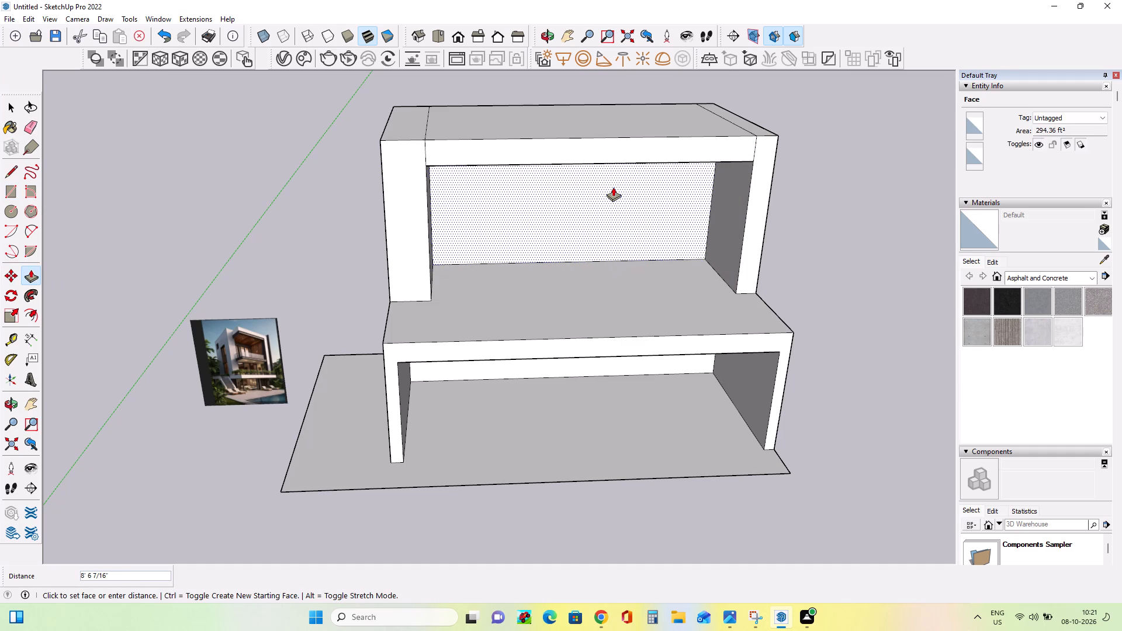
left_click(613, 187)
Pull the right wall's inner face slightly into the upper opening and push the left wall's inner face back about 3 3/4".
middle_click_drag(673, 309, 600, 318)
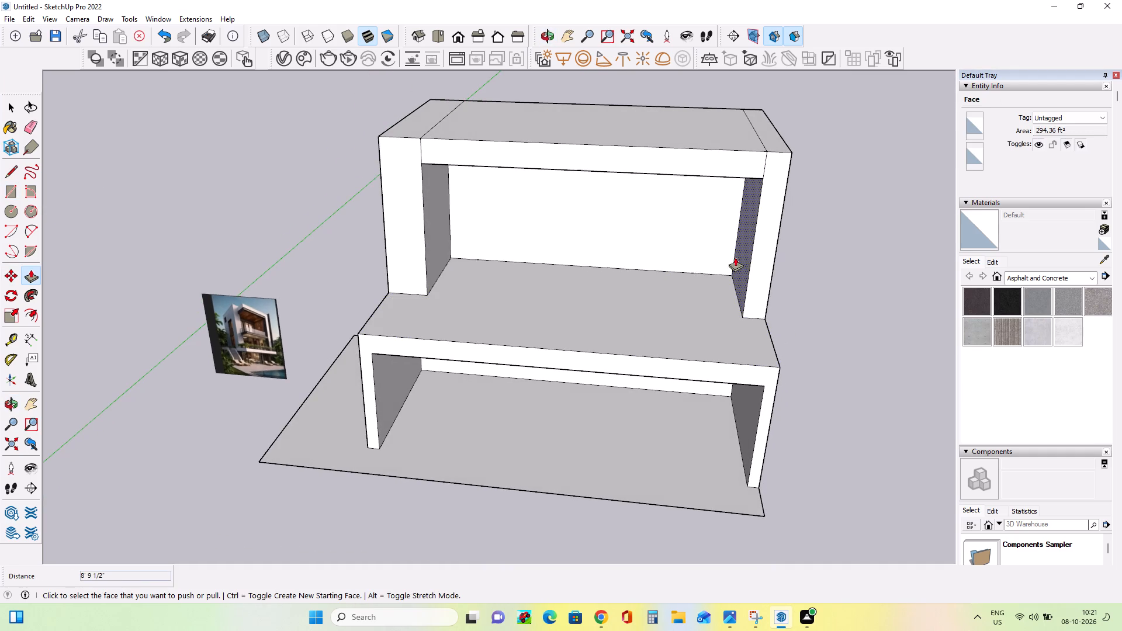
left_click(743, 259)
left_click(729, 263)
middle_click_drag(607, 315, 654, 303)
left_click(432, 262)
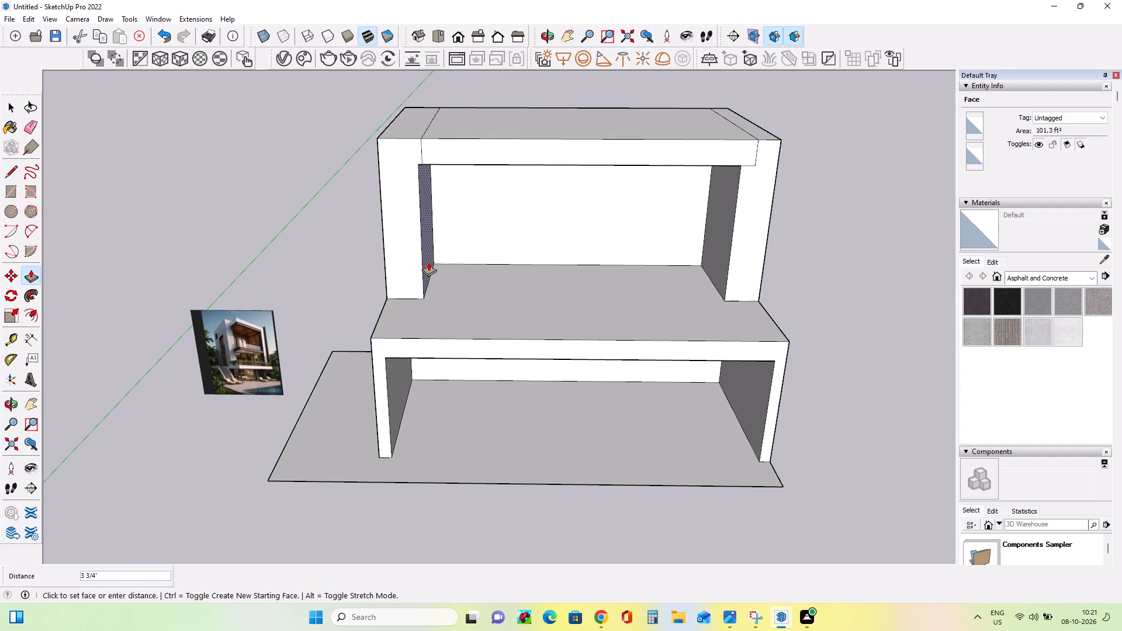
left_click(428, 262)
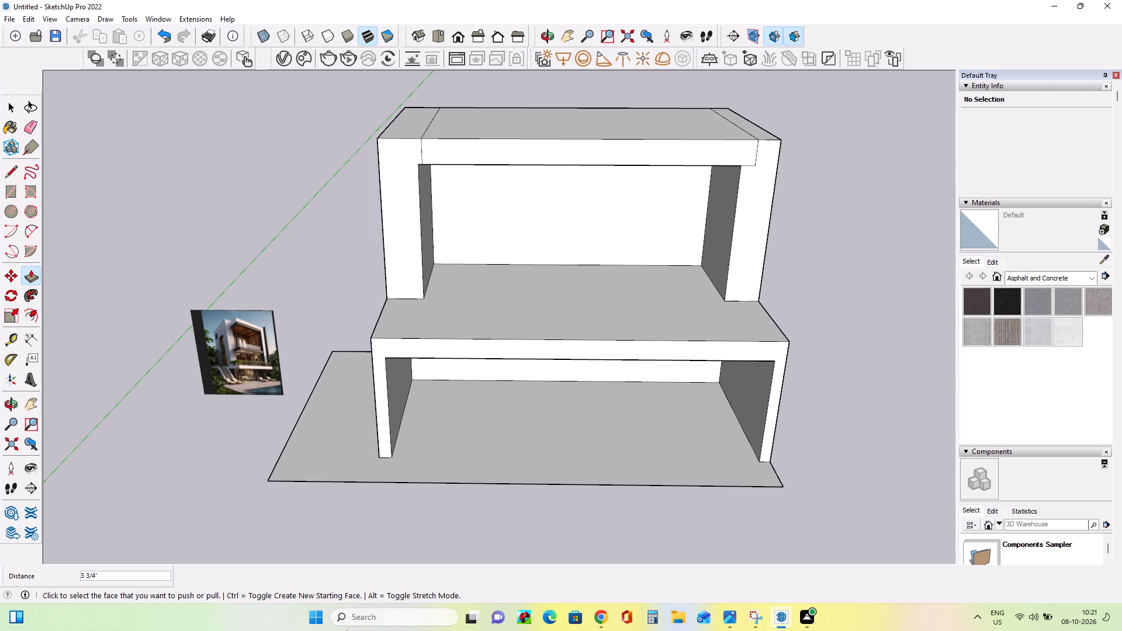
Examine the two-storey frame and its recessed upper opening from the front and sides.
middle_click_drag(559, 384, 582, 330)
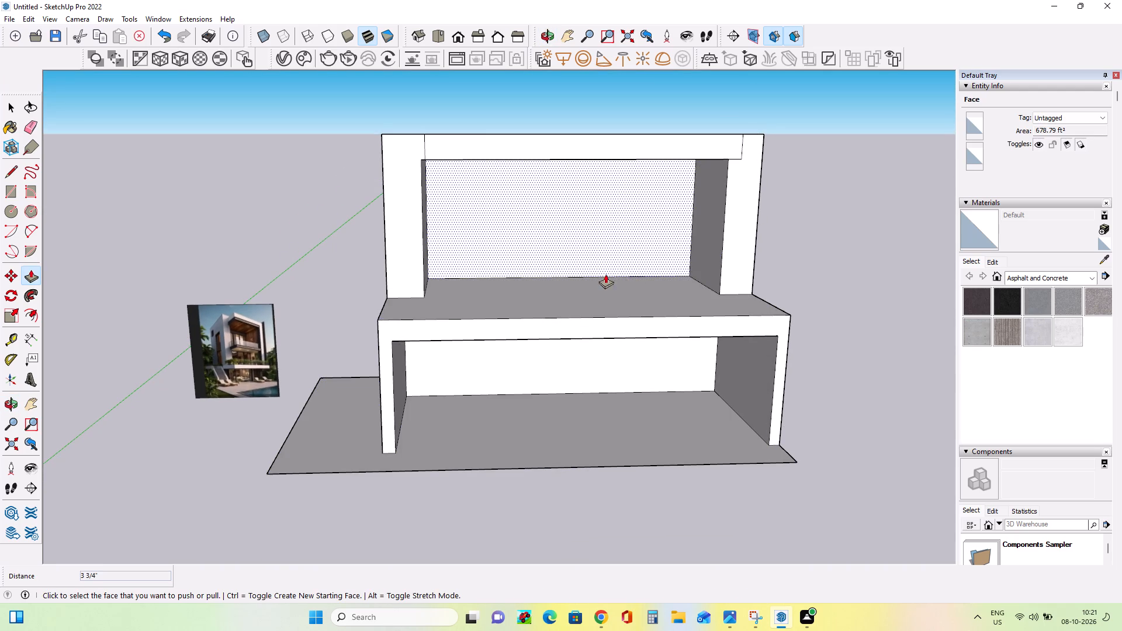
middle_click_drag(611, 285, 619, 322)
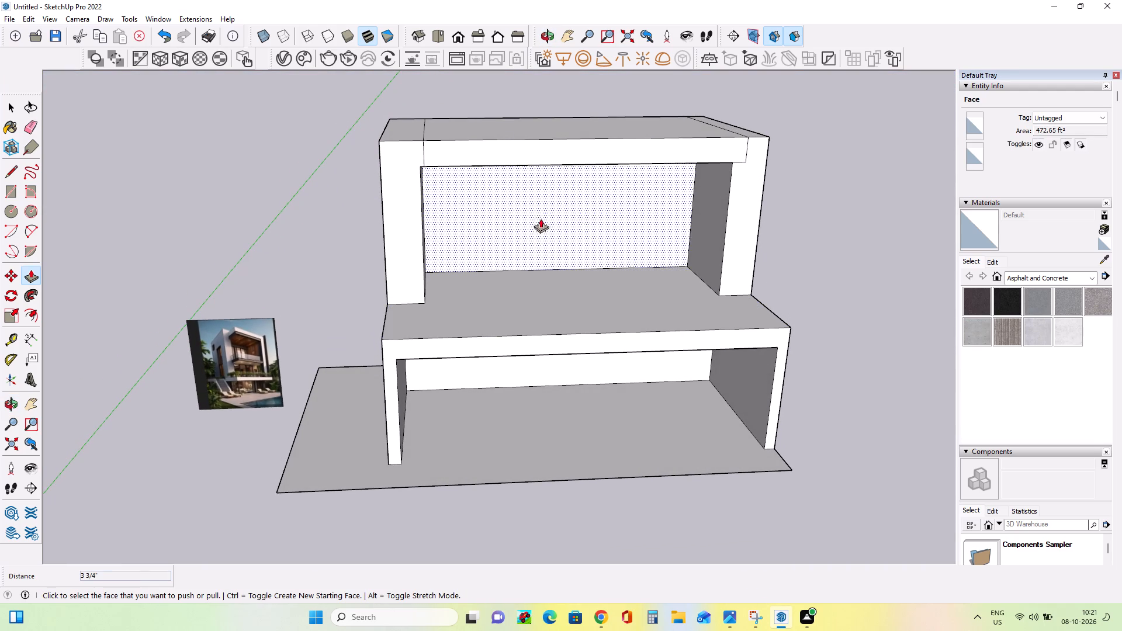
middle_click_drag(516, 238, 506, 258)
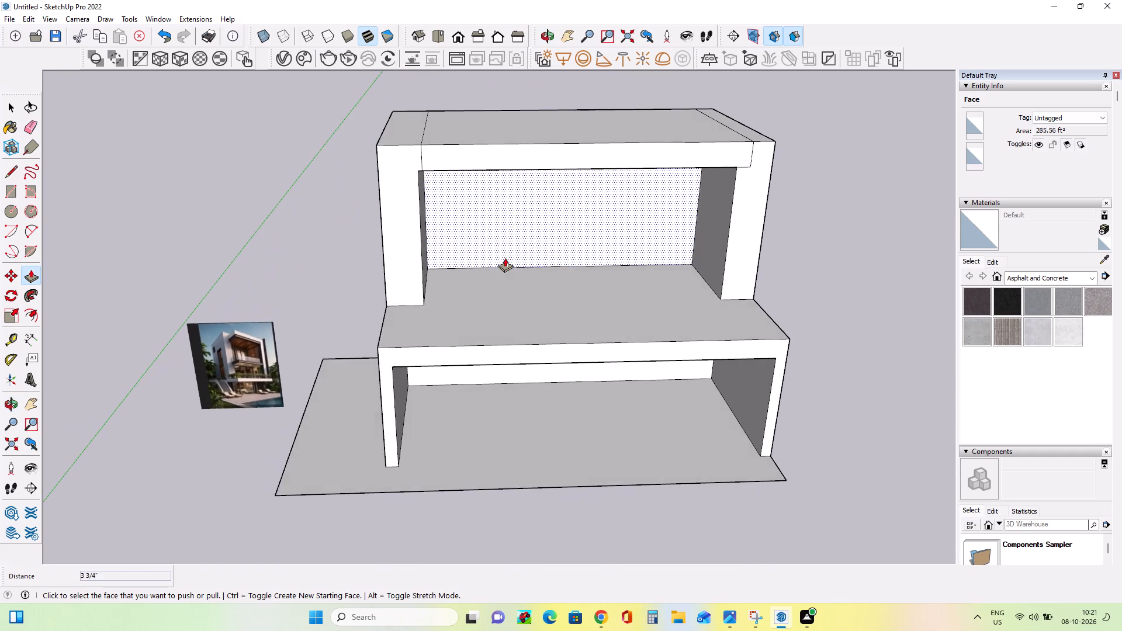
scroll(505, 258, "down", 2)
middle_click_drag(483, 272, 735, 229)
middle_click_drag(608, 292, 515, 316)
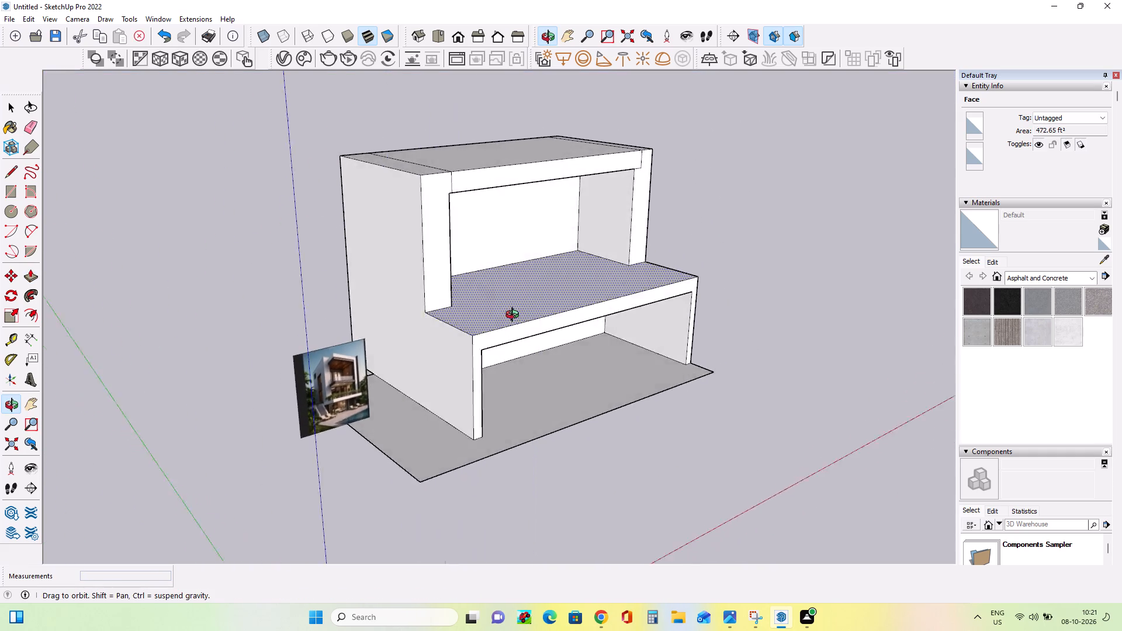
middle_click_drag(515, 316, 469, 306)
middle_click_drag(615, 222, 547, 238)
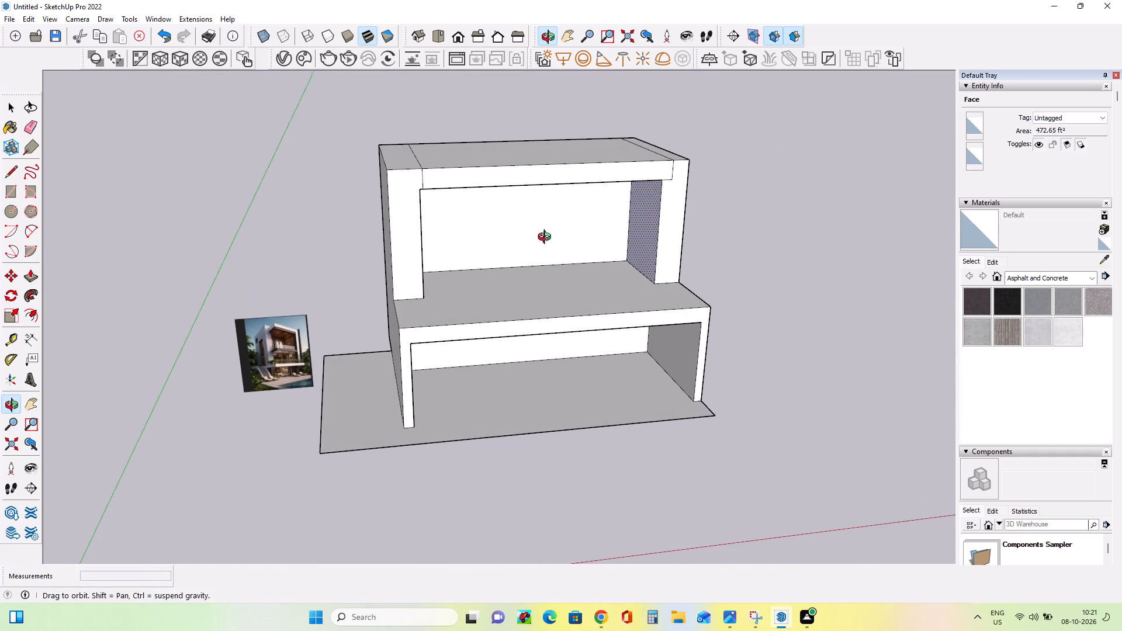
middle_click_drag(547, 238, 540, 242)
middle_click_drag(607, 202, 588, 219)
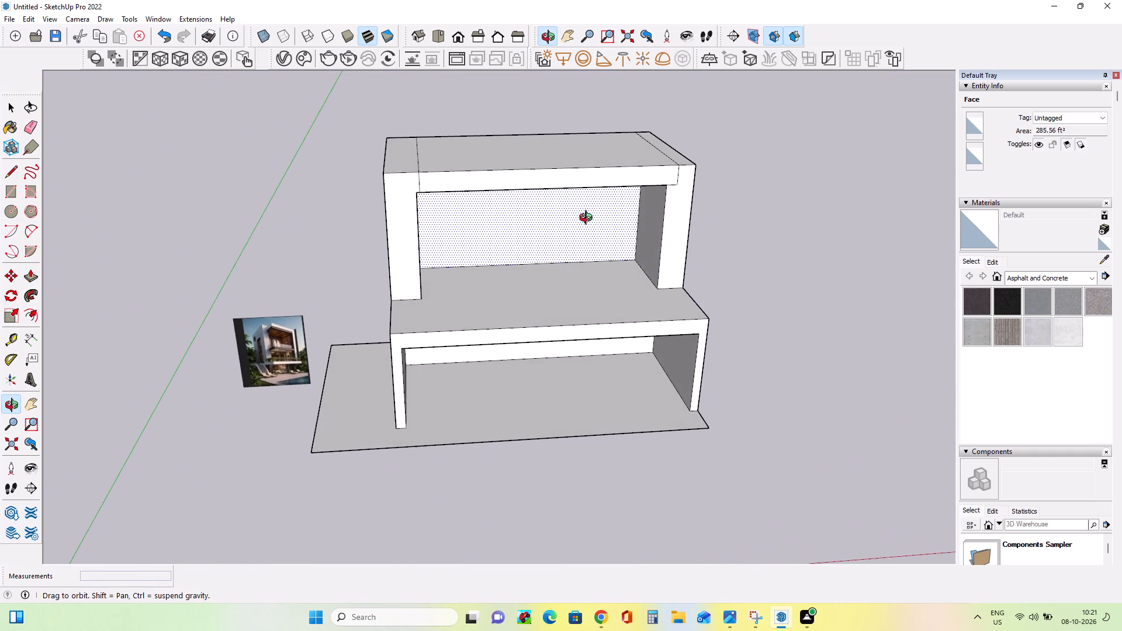
middle_click_drag(588, 219, 578, 198)
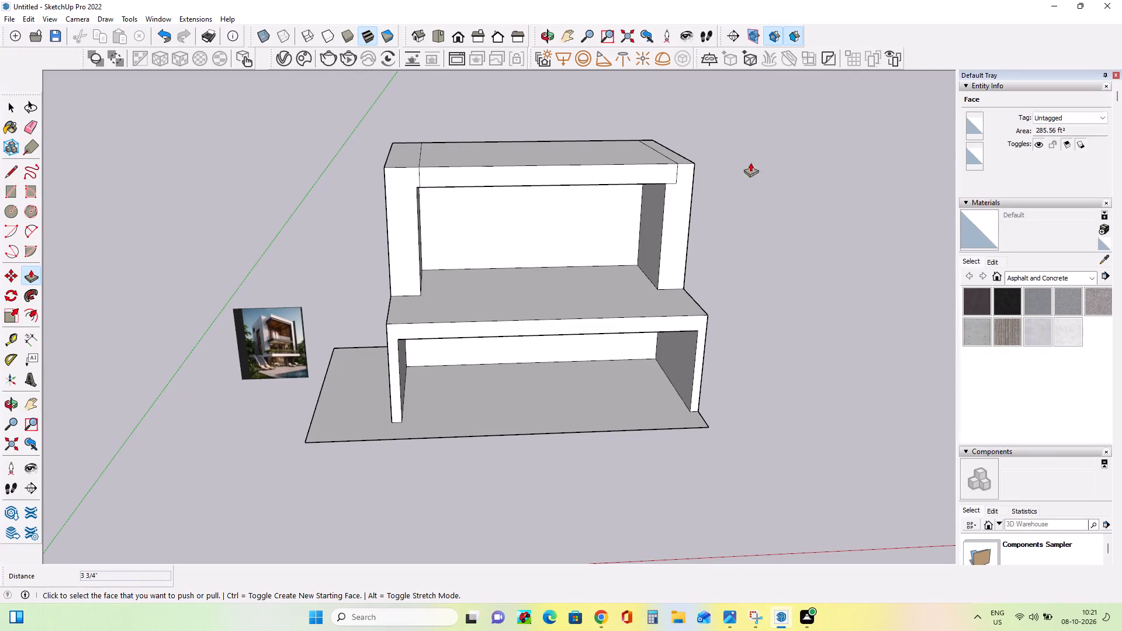
Pull the front face of the upper floor's right side wall forward about 6' 3 1/4".
middle_click_drag(721, 179, 721, 195)
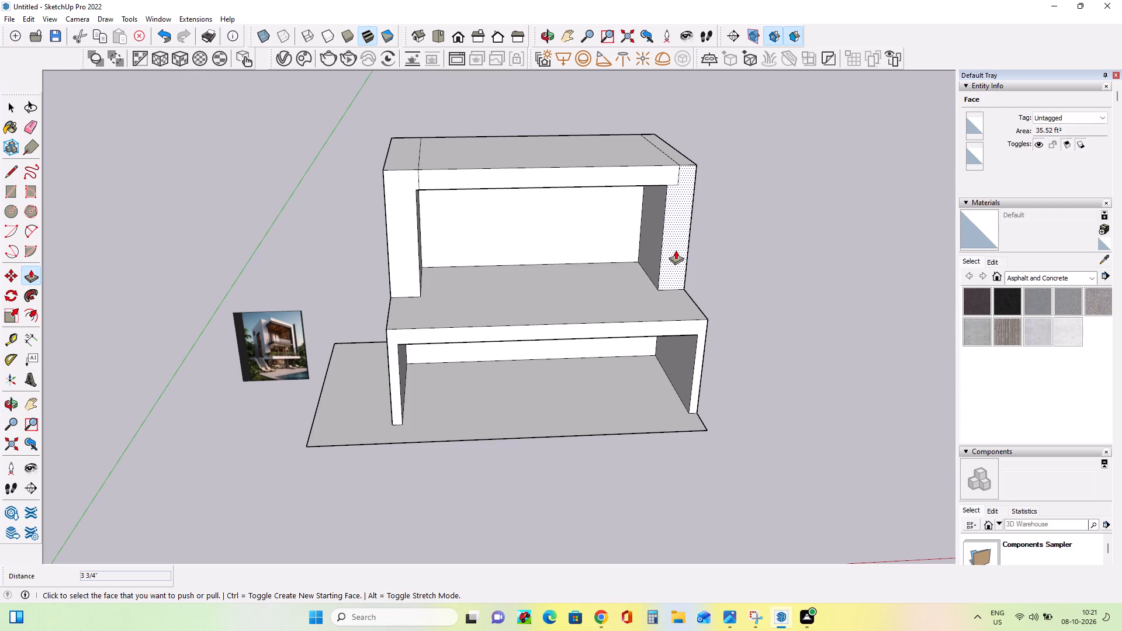
left_click(678, 248)
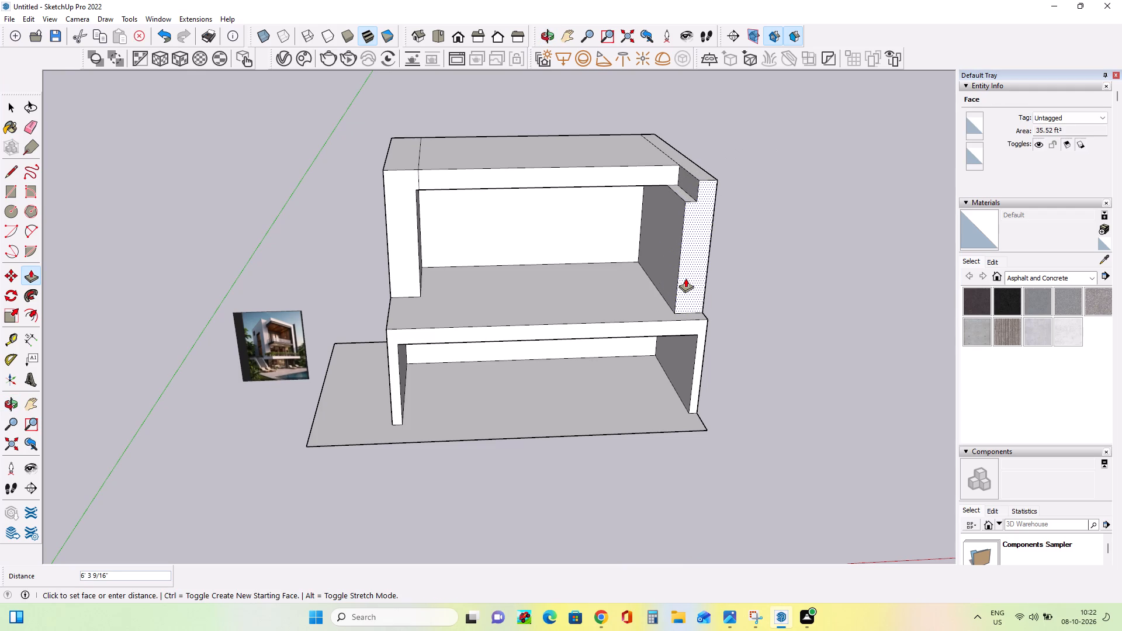
left_click(686, 278)
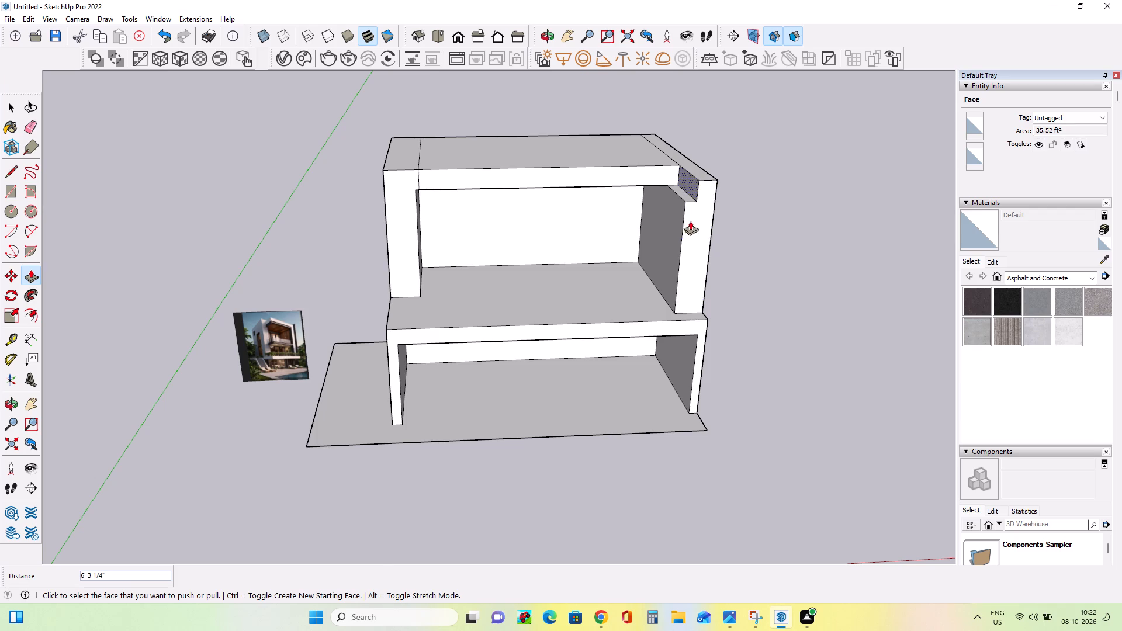
Pull the front face of the upper-floor beam strip forward 6' 3 1/4", flush with the right side wall's front.
middle_click_drag(690, 221, 686, 193)
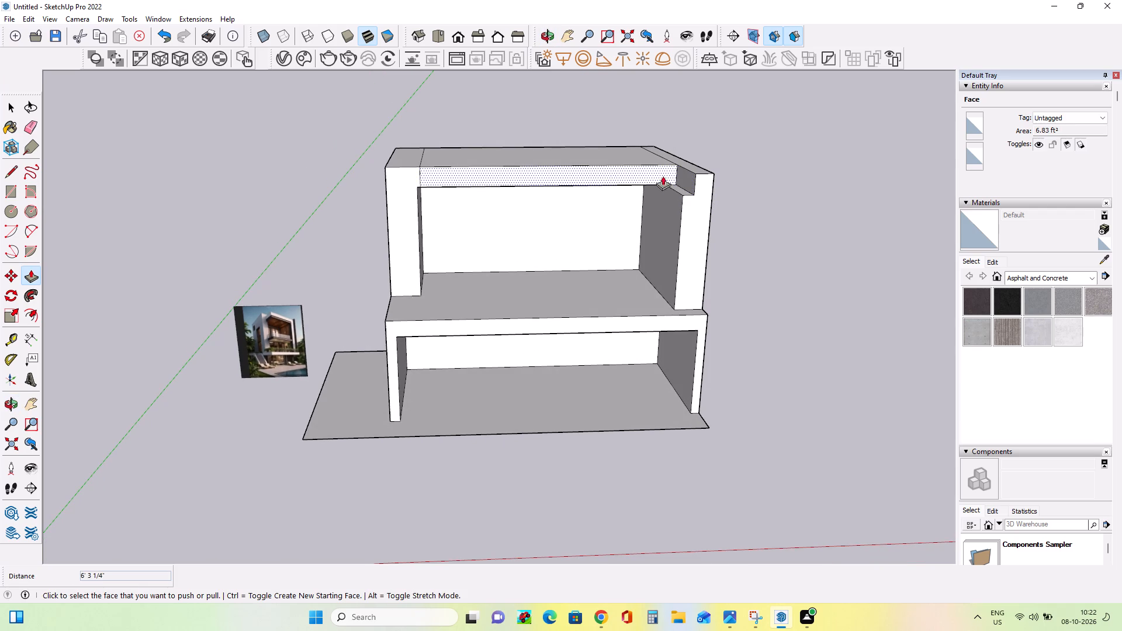
left_click(582, 172)
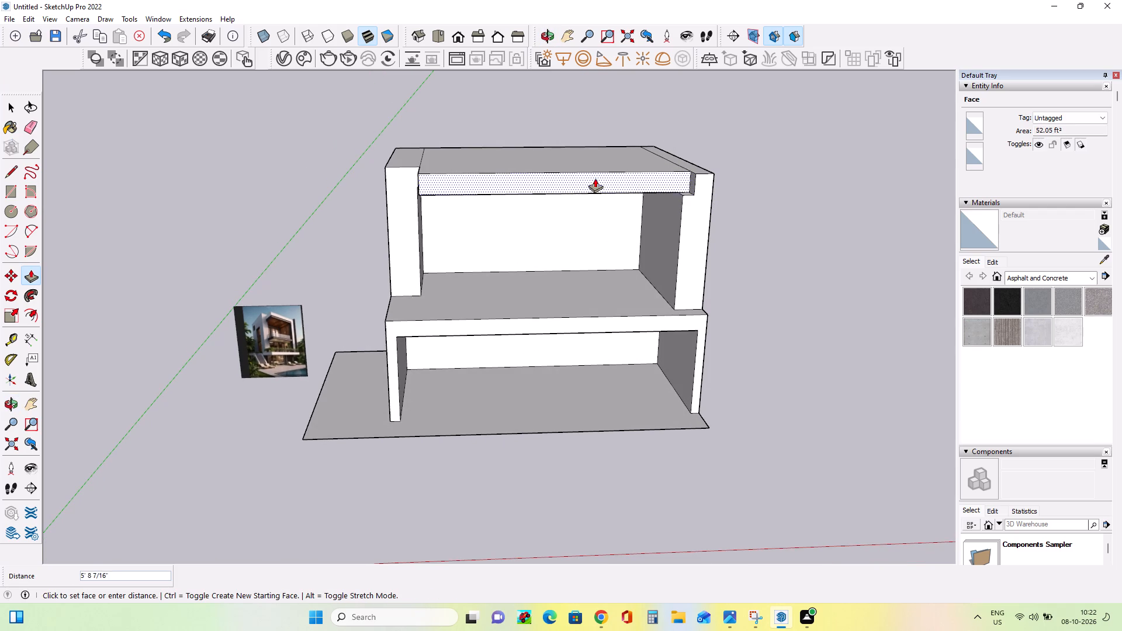
left_click(611, 191)
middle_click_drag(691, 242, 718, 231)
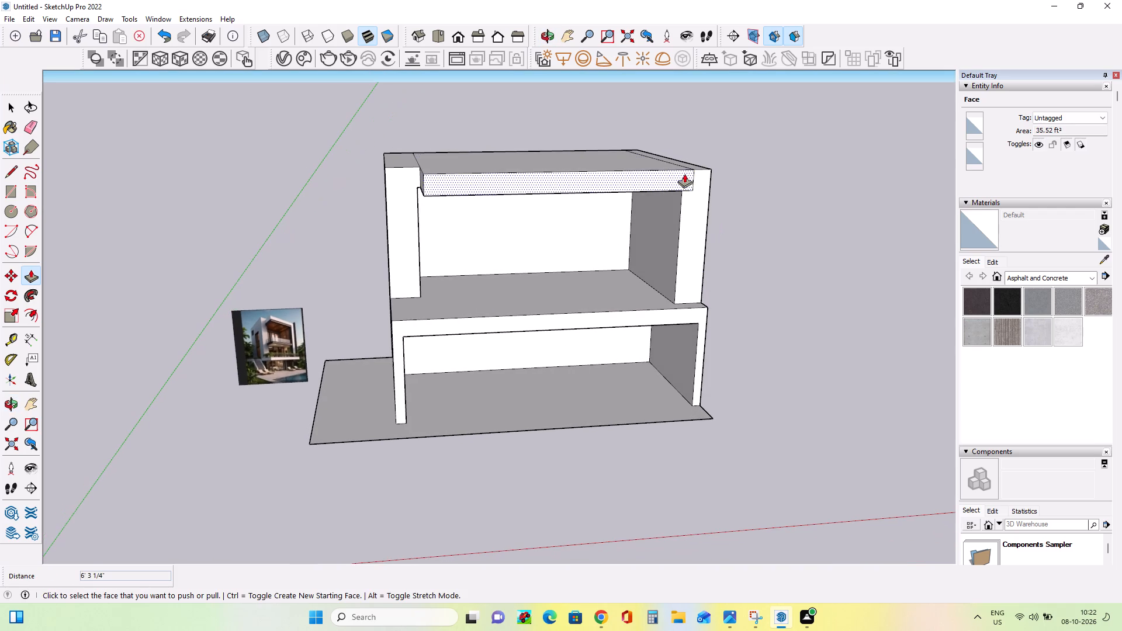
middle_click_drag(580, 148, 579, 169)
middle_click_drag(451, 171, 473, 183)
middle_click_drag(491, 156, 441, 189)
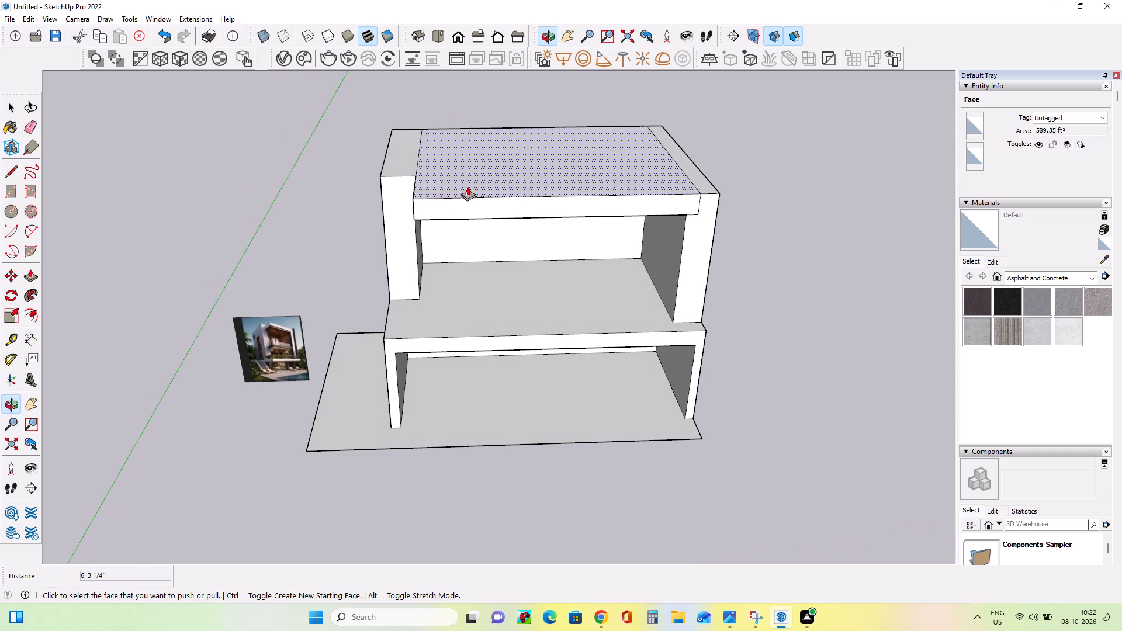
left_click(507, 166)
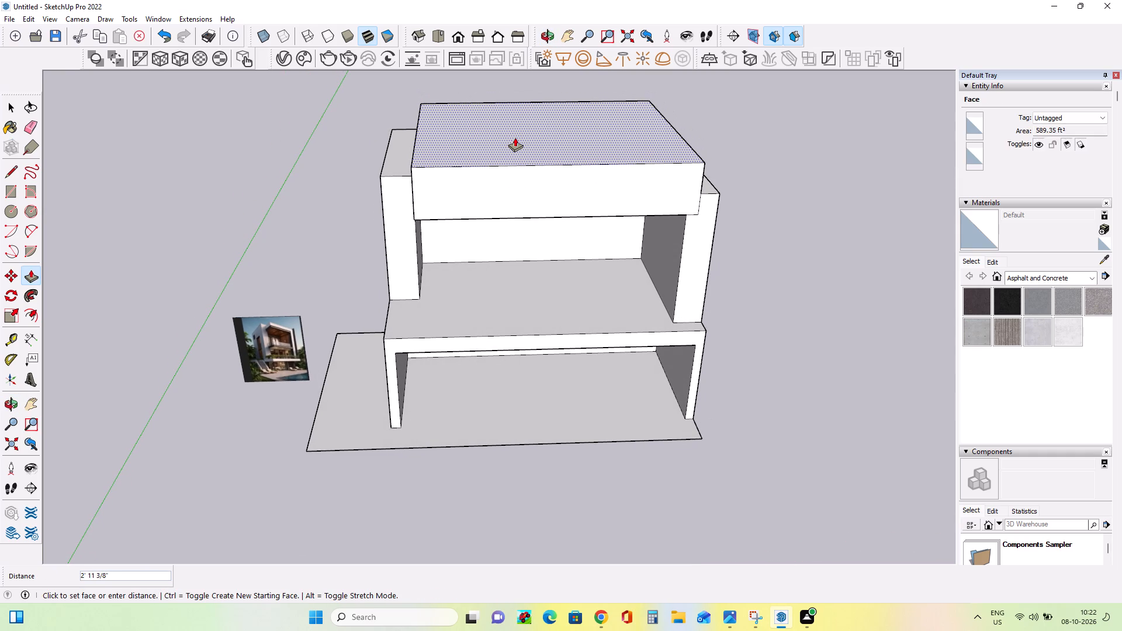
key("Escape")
Draw a rectangle about 25' 11 1/4" long over the projecting roof beam's front face, corner to corner.
middle_click_drag(538, 247, 606, 191)
left_click(12, 196)
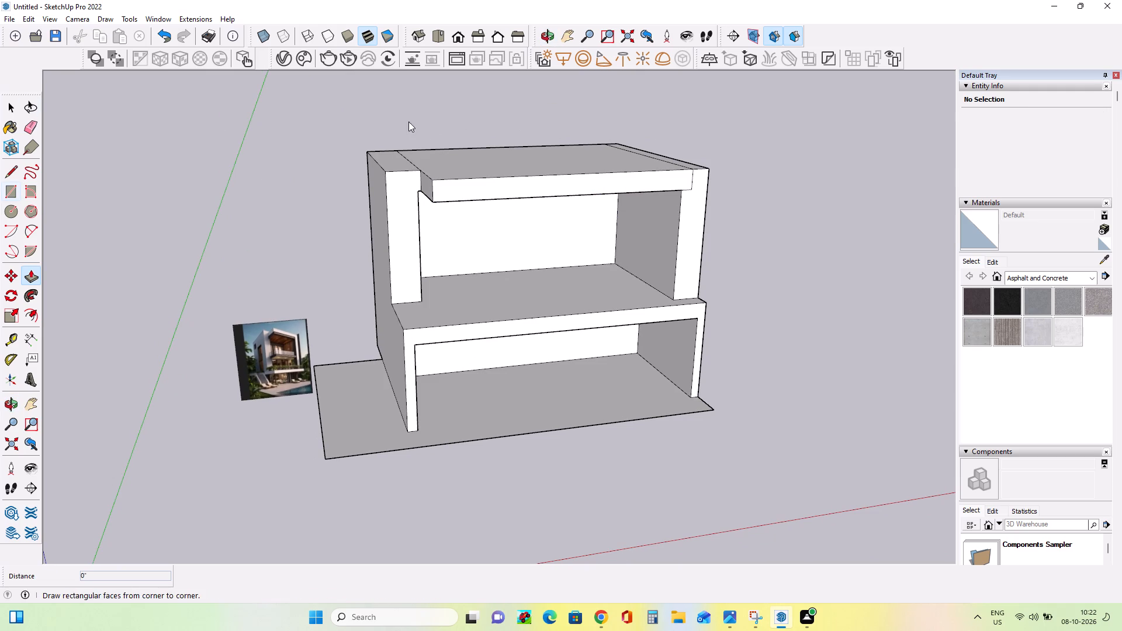
left_click(434, 203)
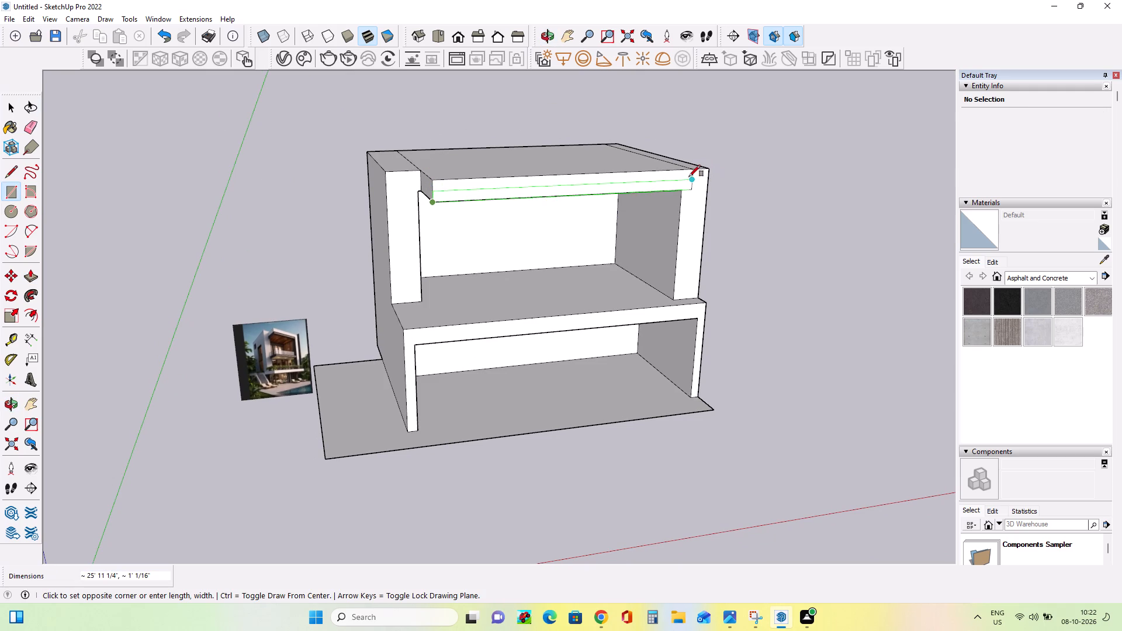
left_click(691, 173)
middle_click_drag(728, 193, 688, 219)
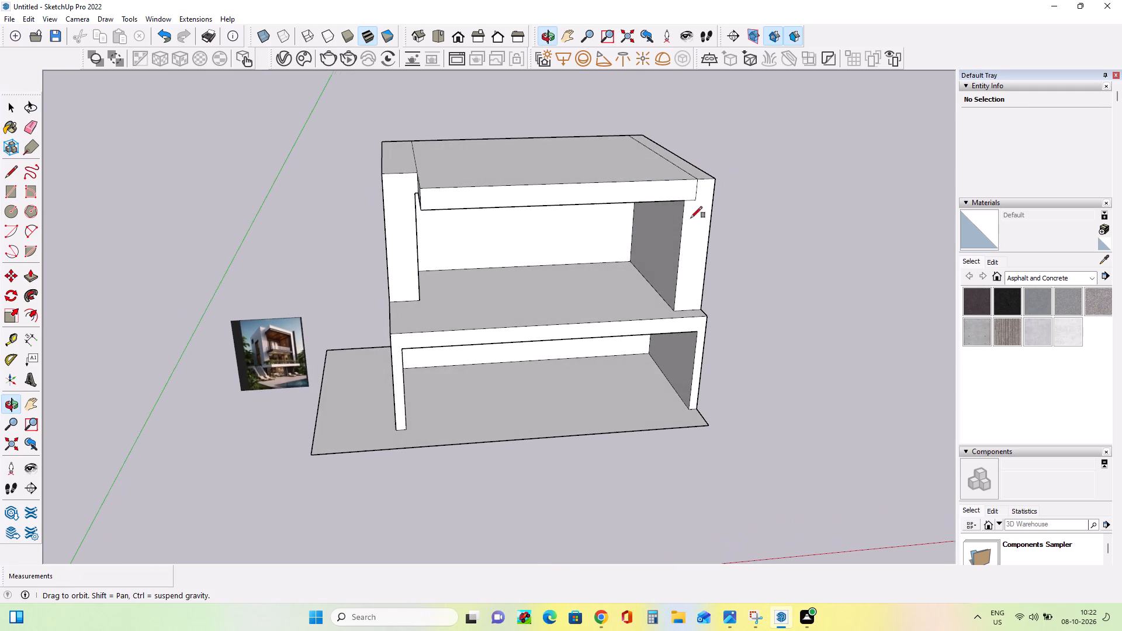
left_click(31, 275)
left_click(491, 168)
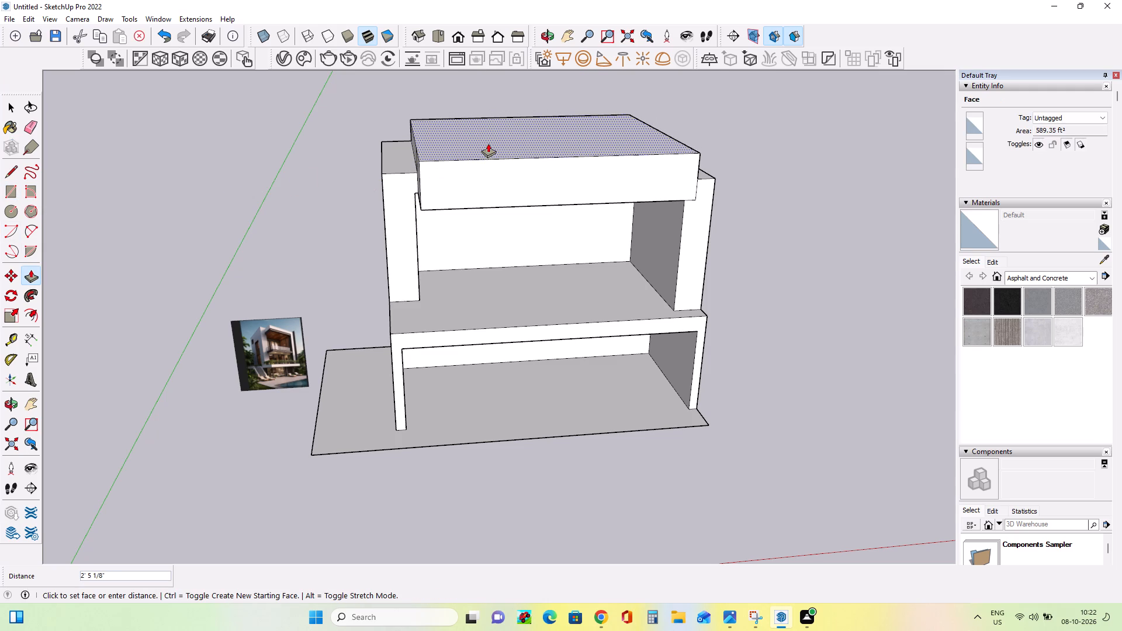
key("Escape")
Draw a rectangle of about 16' 7" by 25' 11 1/4" on the rear of the roof between the side wall strips.
middle_click_drag(673, 176, 670, 209)
scroll(609, 127, "down", 1)
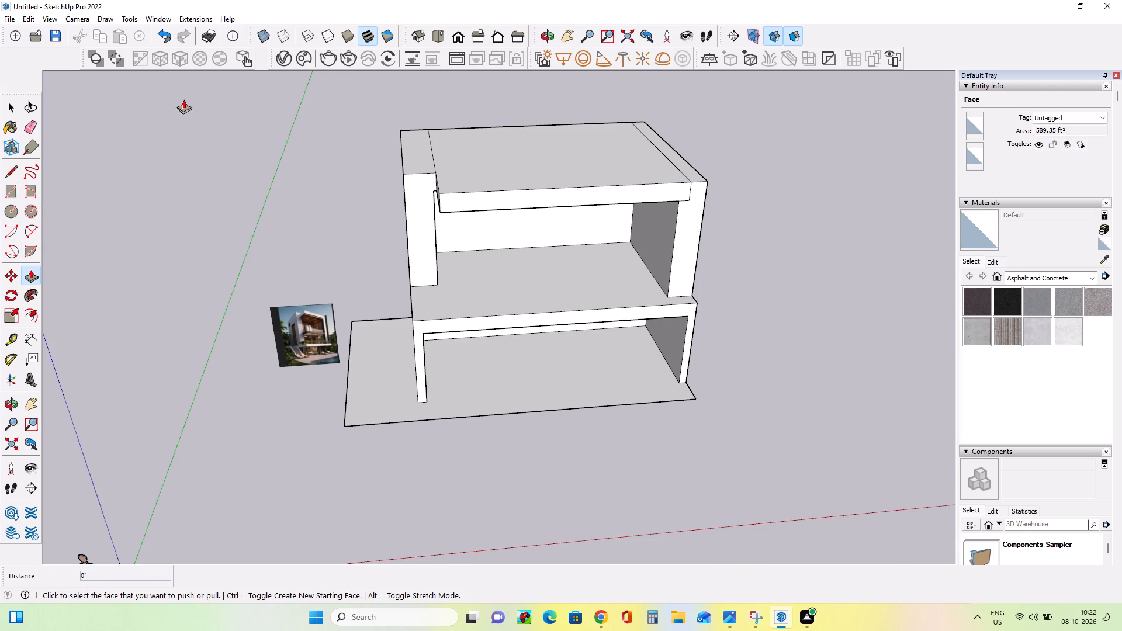
left_click(12, 192)
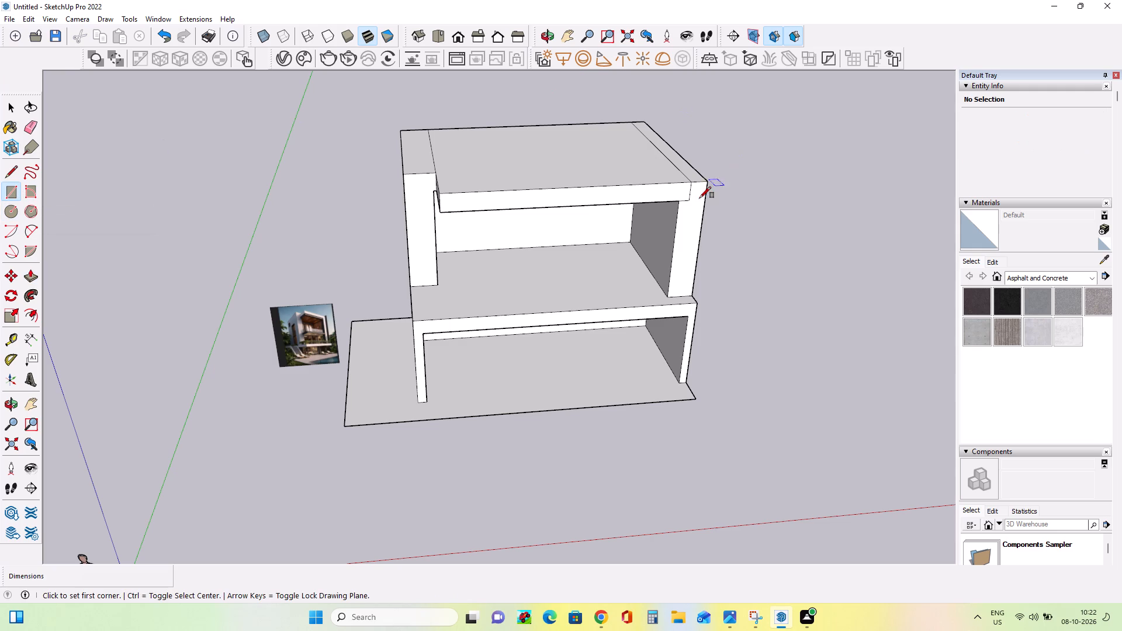
left_click(671, 164)
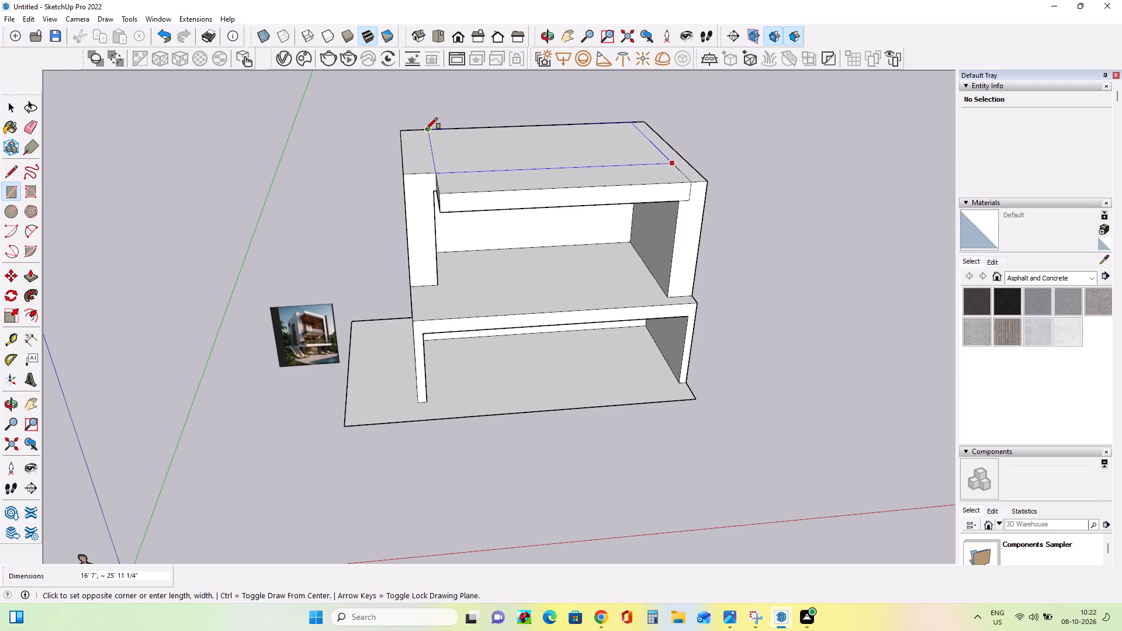
left_click(426, 129)
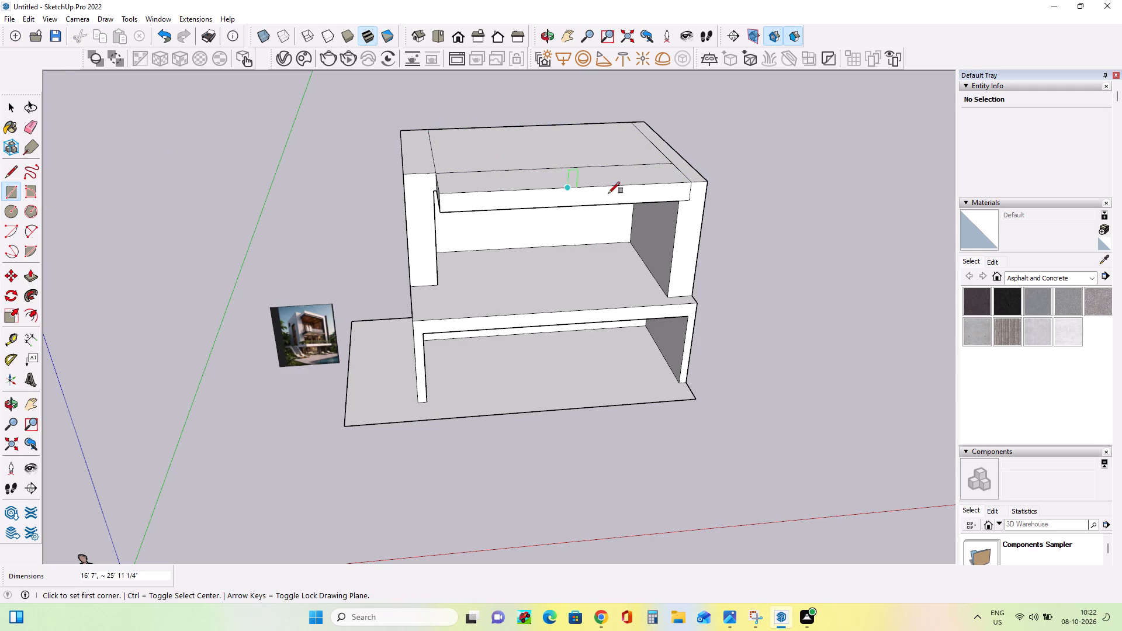
Pull the rear roof rectangle up into a third-storey block and lower its top to a height of about 10' 8".
middle_click_drag(624, 201, 625, 207)
left_click(34, 398)
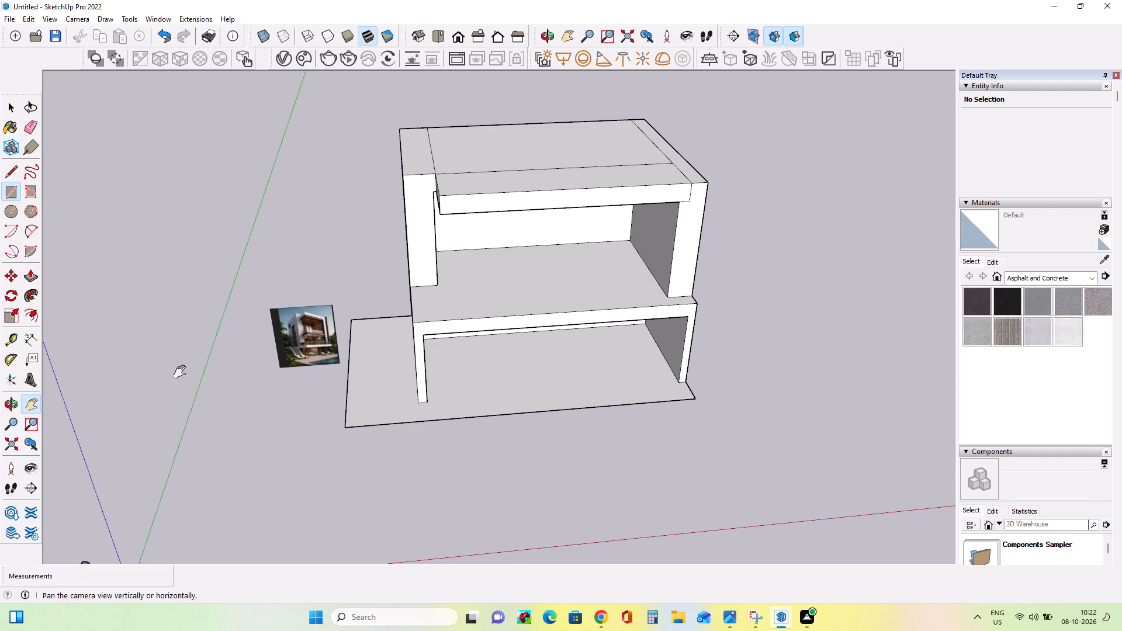
left_click_drag(510, 258, 477, 372)
middle_click_drag(574, 379, 567, 342)
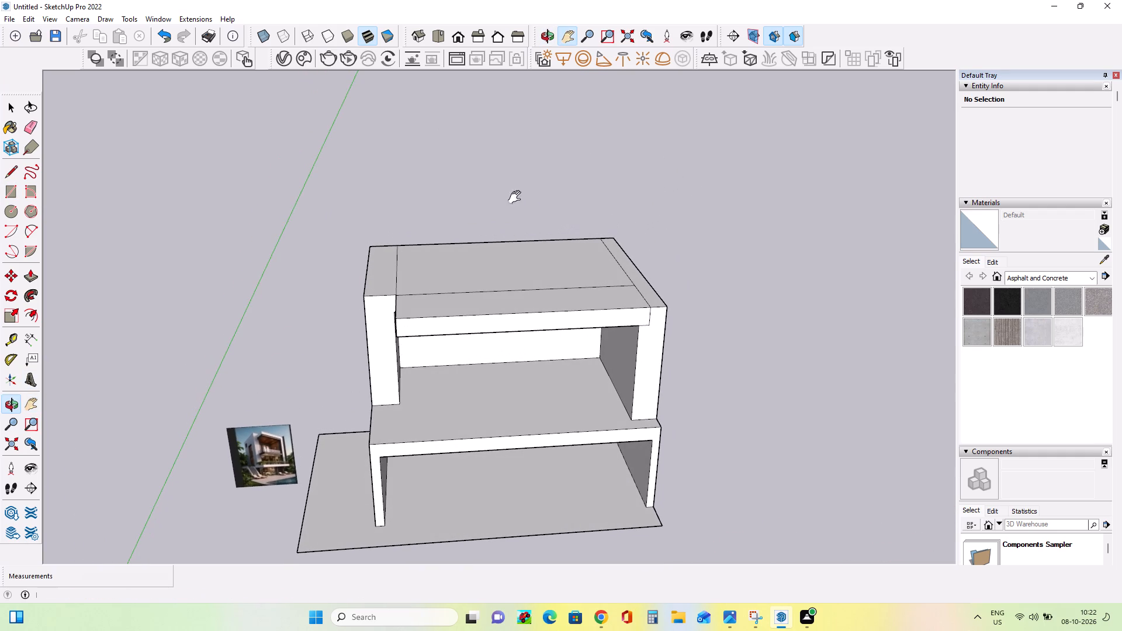
left_click(33, 279)
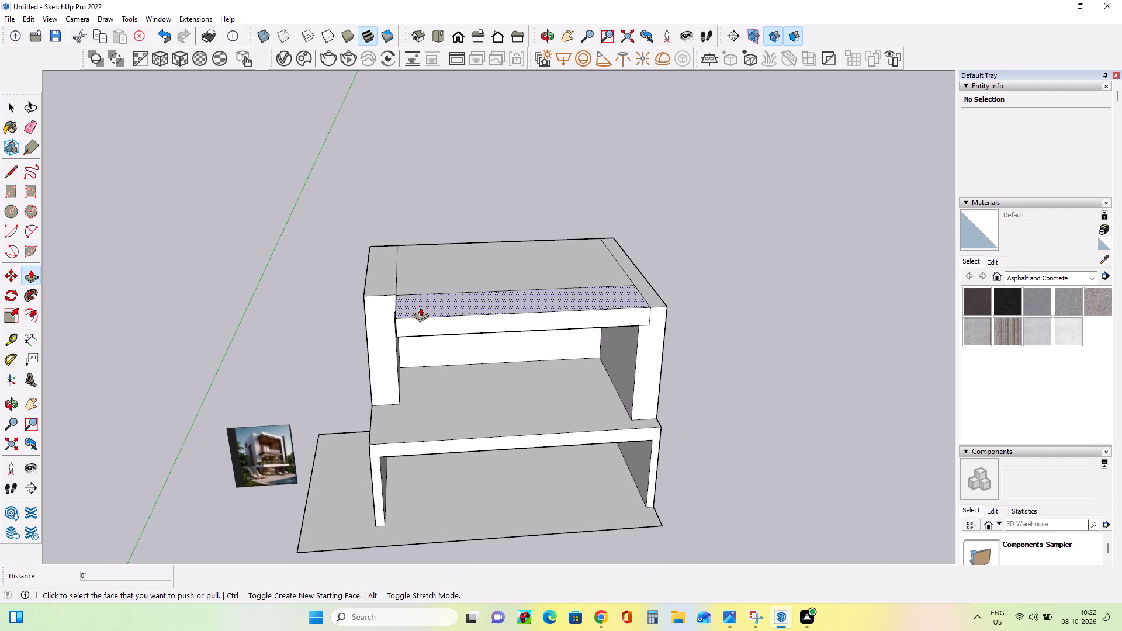
left_click(428, 266)
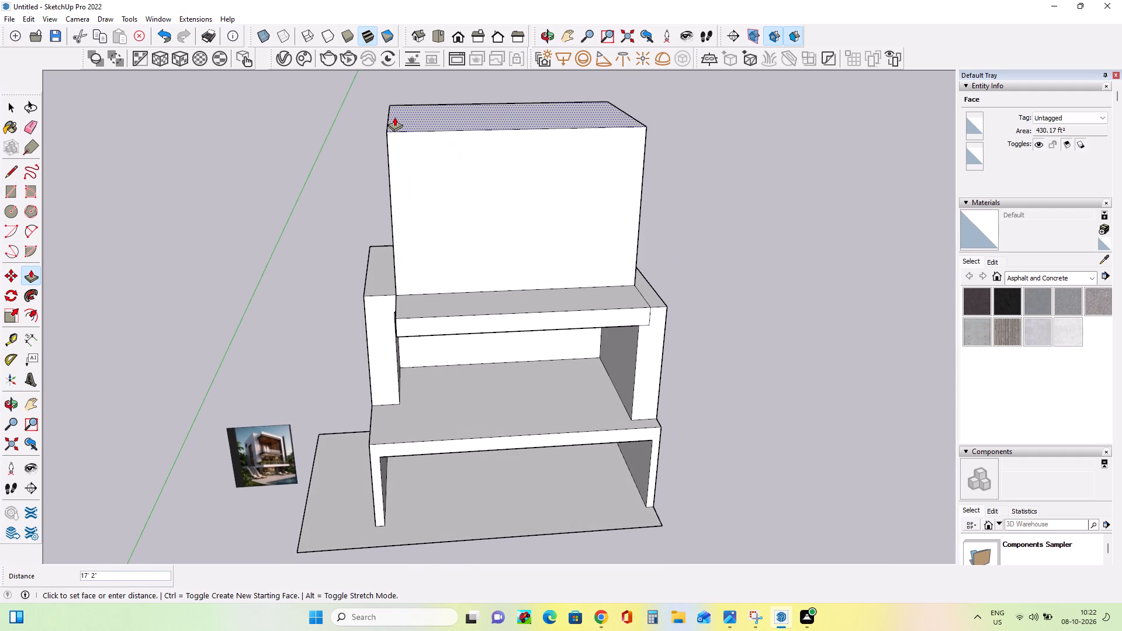
left_click(396, 123)
middle_click_drag(494, 221, 498, 198)
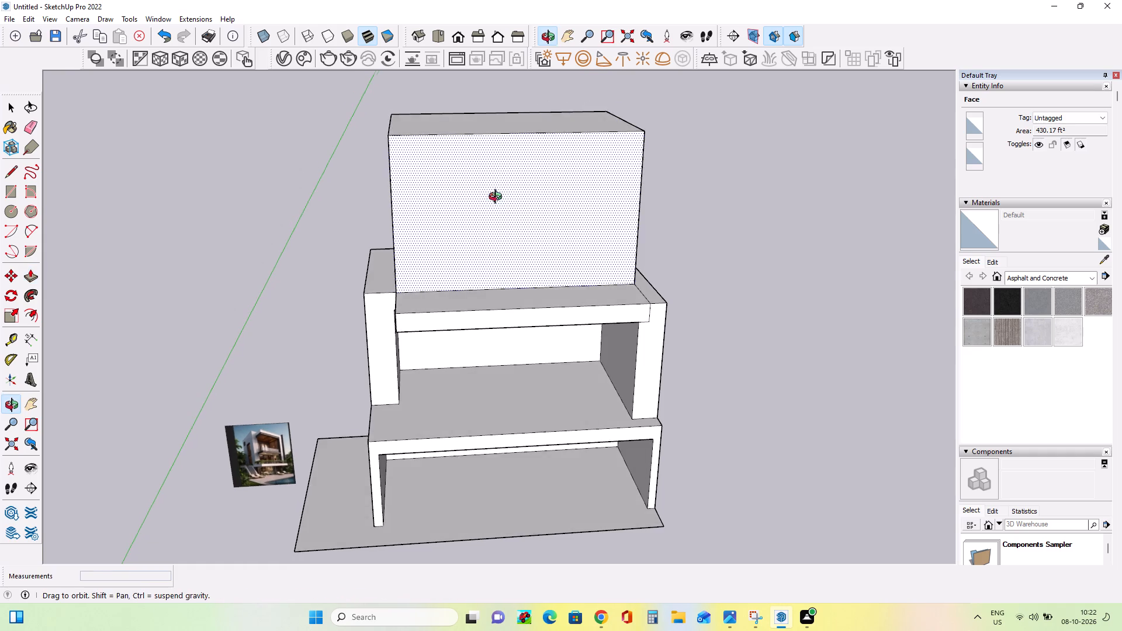
middle_click_drag(498, 198, 504, 187)
left_click(493, 122)
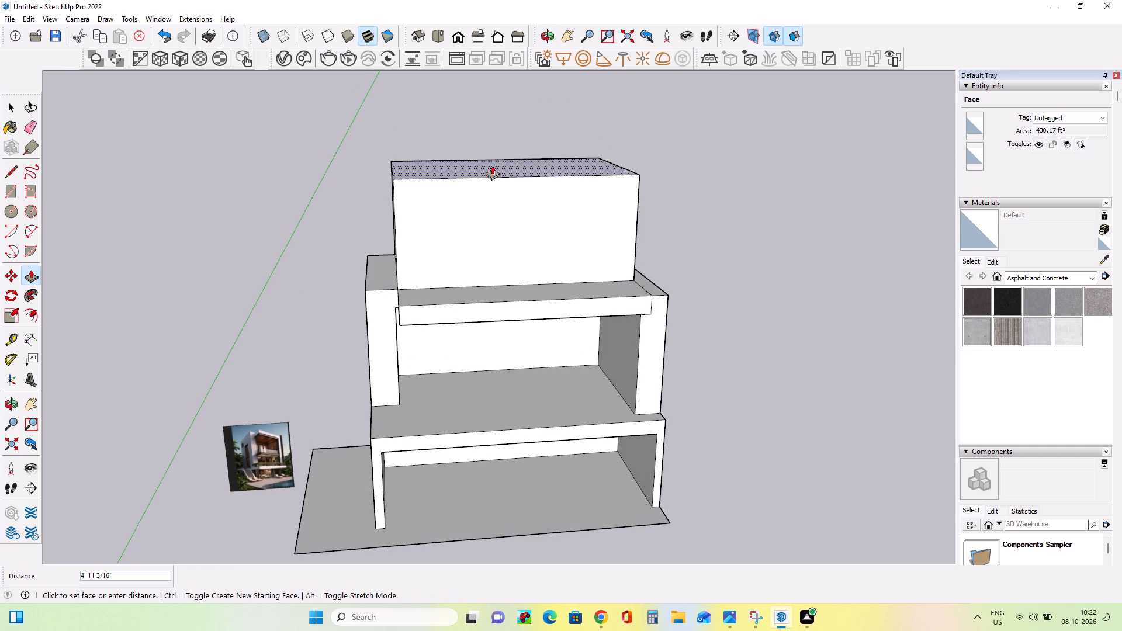
left_click(491, 173)
Pull the tops of the right and left side walls up 10' 8", flush with the third-storey block's top.
middle_click_drag(661, 292, 557, 318)
left_click(643, 309)
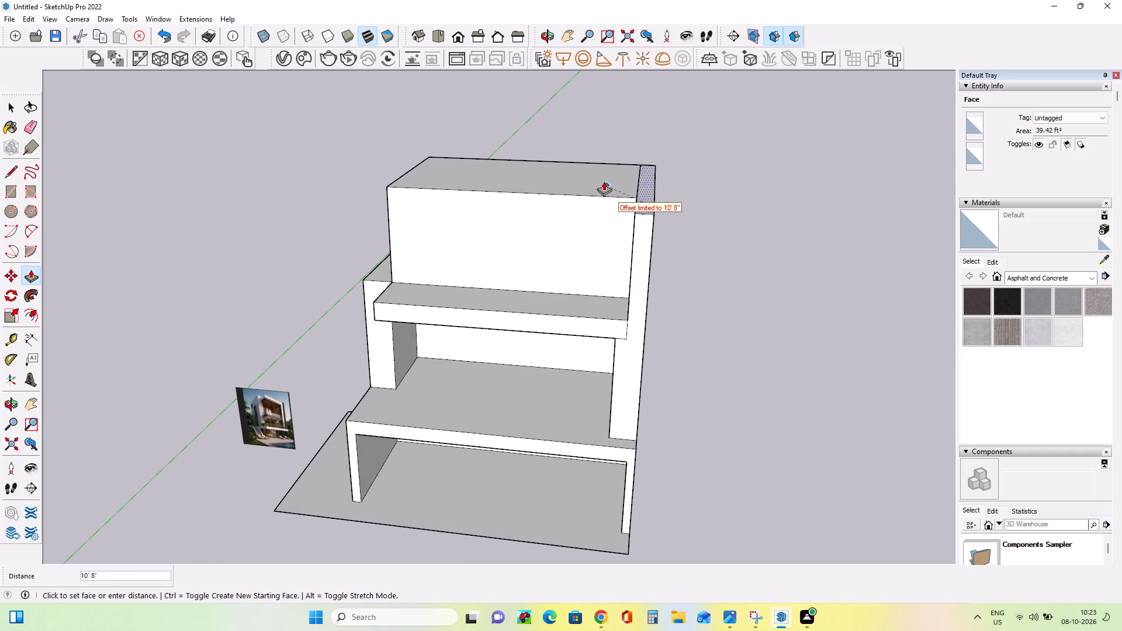
left_click(603, 180)
middle_click_drag(619, 313, 731, 298)
middle_click_drag(507, 241, 527, 244)
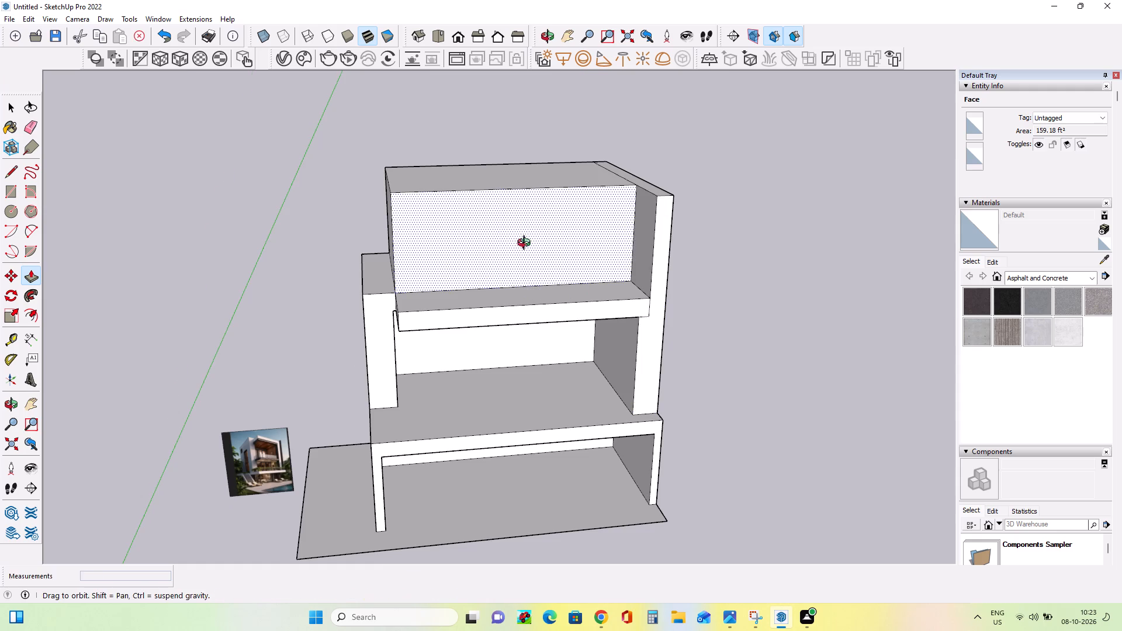
middle_click_drag(527, 244, 560, 247)
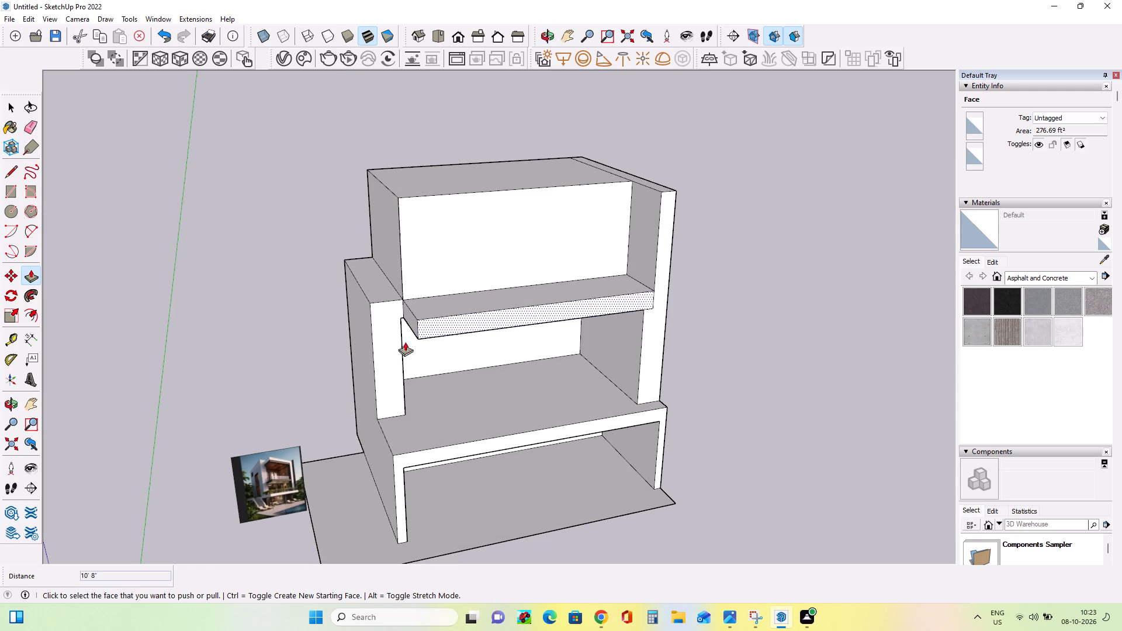
left_click(382, 288)
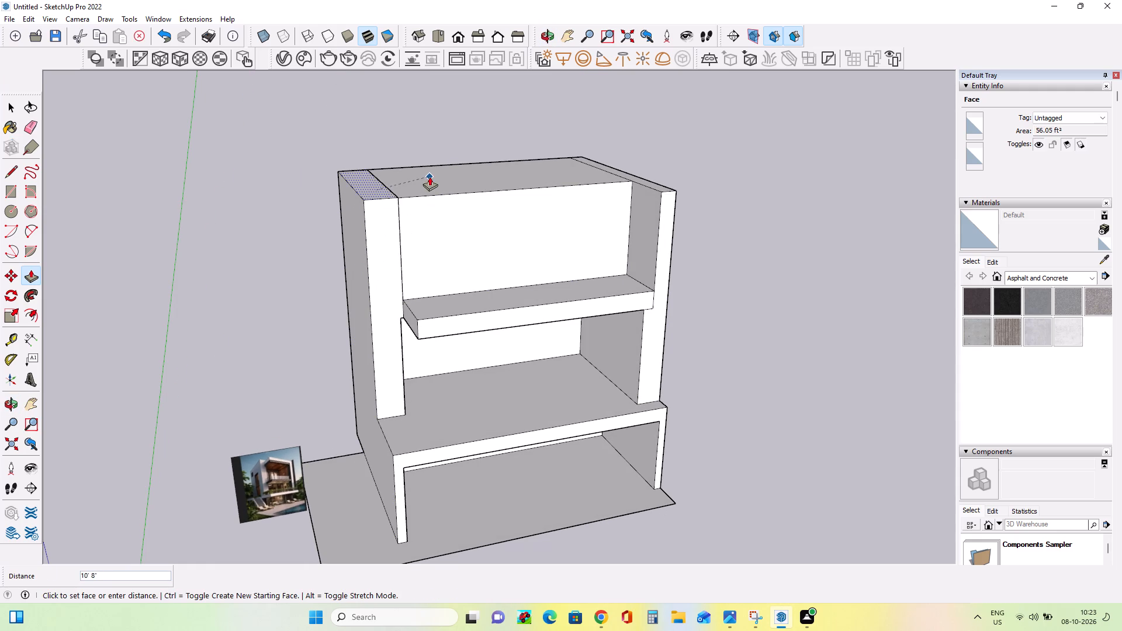
left_click(430, 176)
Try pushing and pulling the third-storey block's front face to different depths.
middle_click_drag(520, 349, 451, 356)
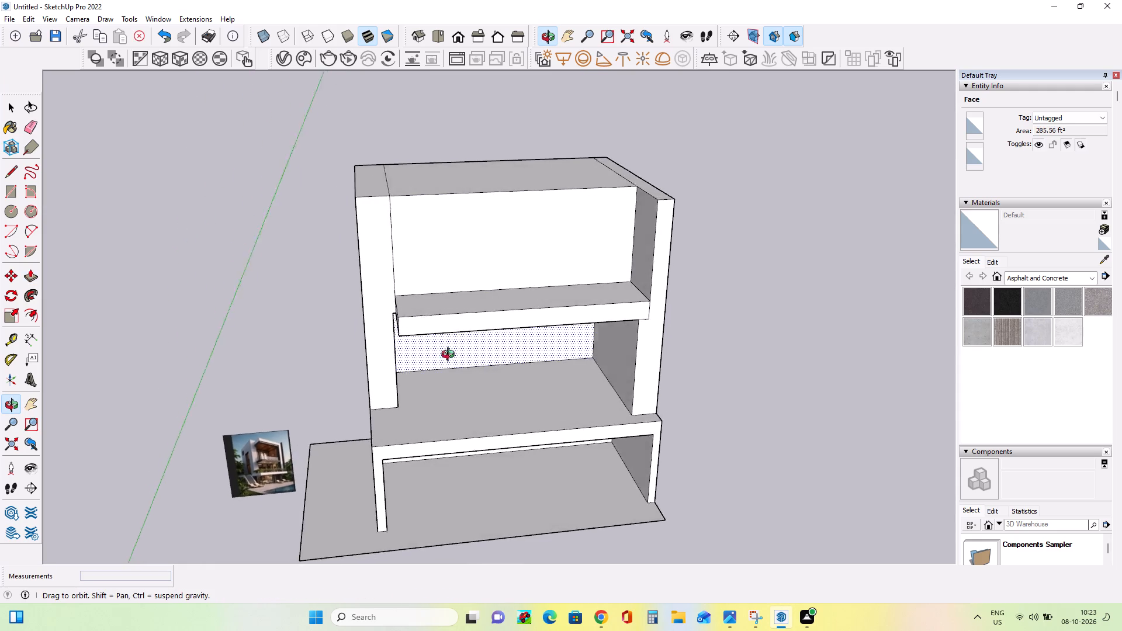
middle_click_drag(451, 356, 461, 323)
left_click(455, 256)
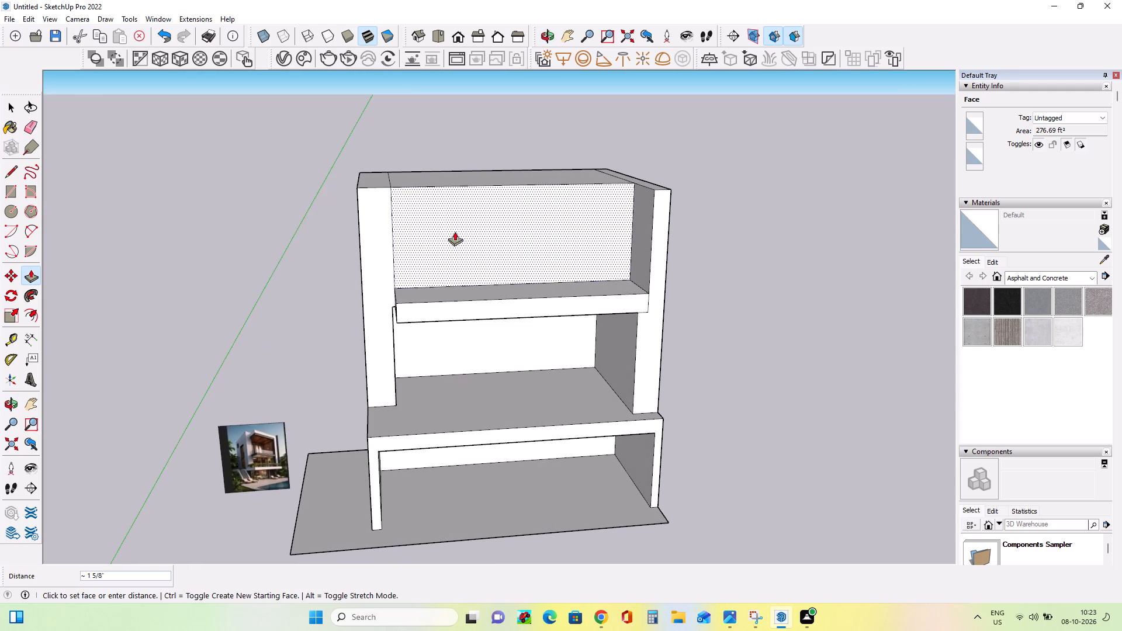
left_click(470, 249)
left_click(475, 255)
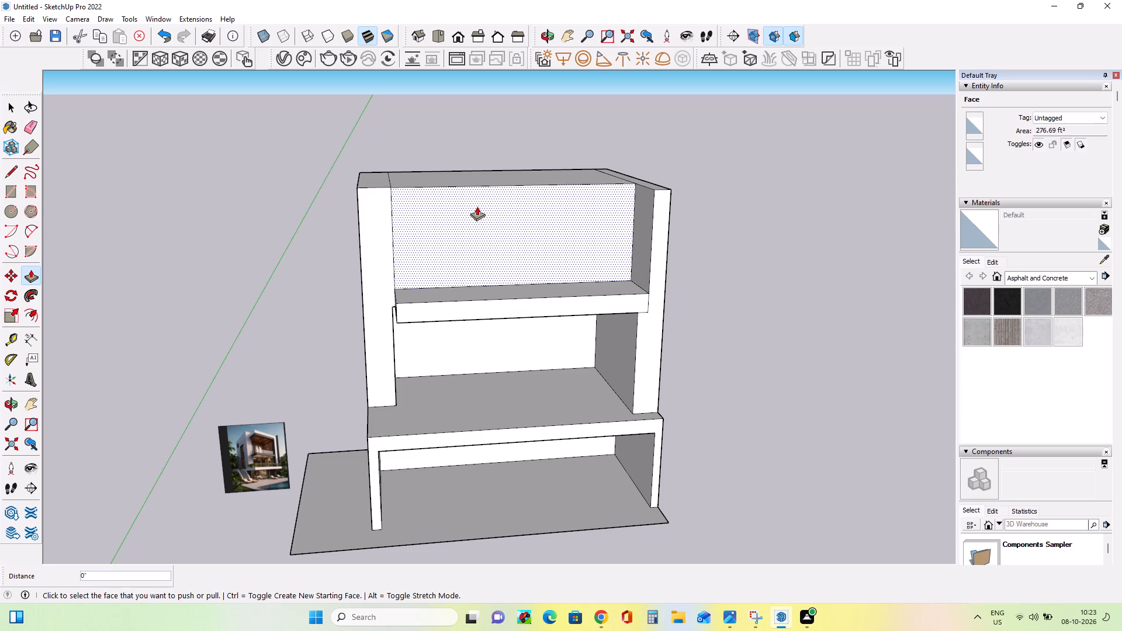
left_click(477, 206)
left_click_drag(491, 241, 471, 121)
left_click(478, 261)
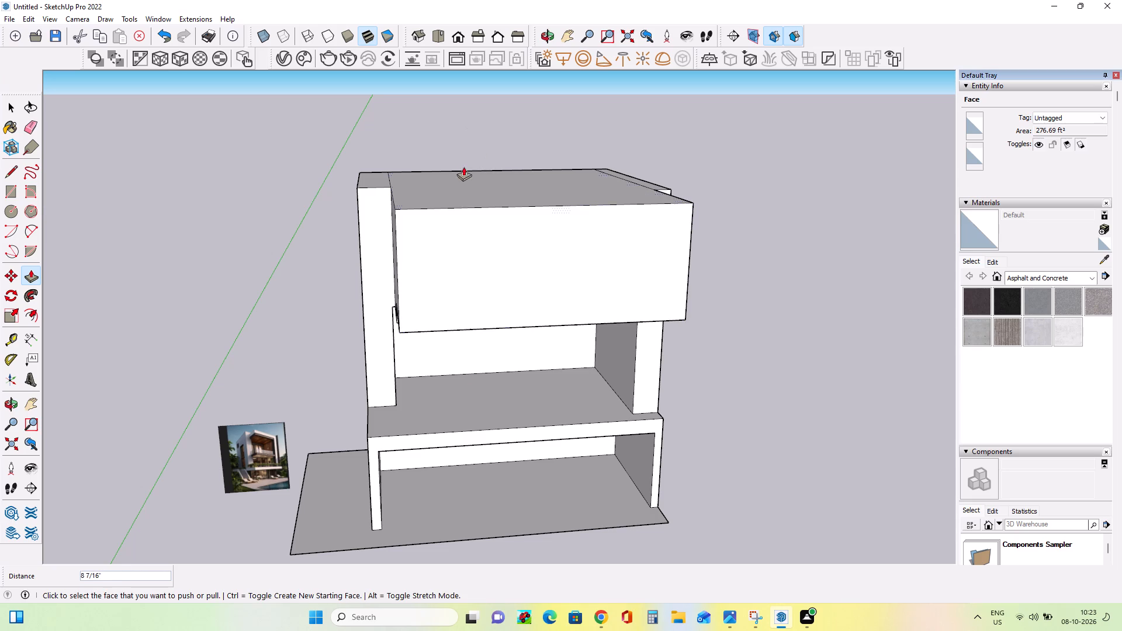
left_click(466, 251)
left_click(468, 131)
Push the third-storey block's front face inward about 7' 5 13/16" between the side walls.
left_click(484, 228)
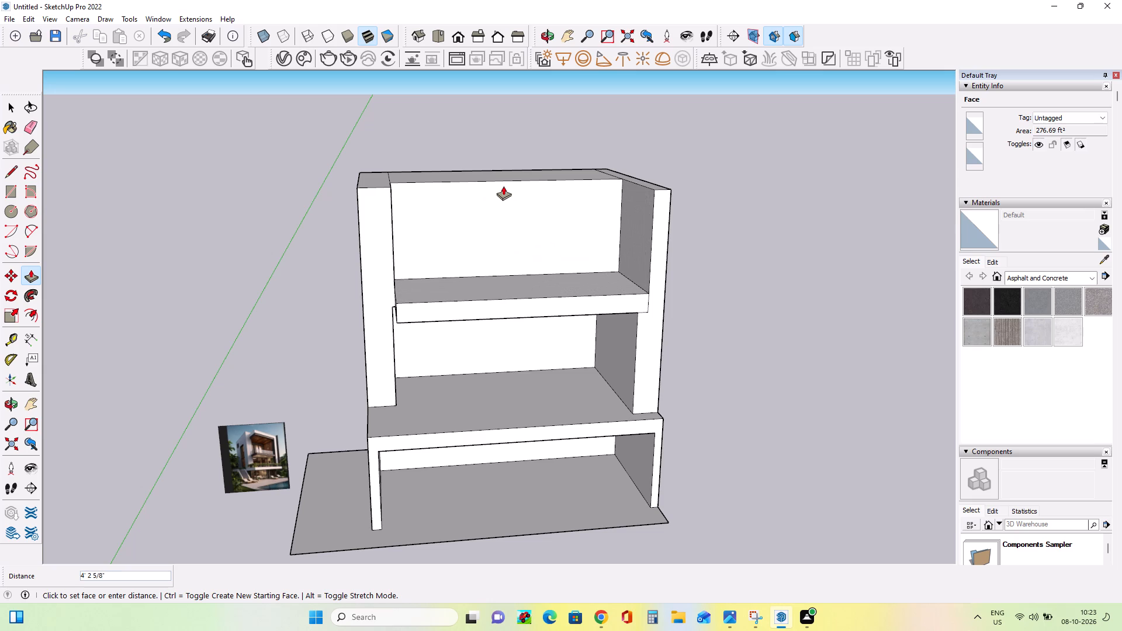
left_click(501, 176)
Draw a full-height vertical rectangle about 24' 1/4" by 4 15/16" along the outer edge of the right side wall's front face.
middle_click_drag(577, 348, 543, 311)
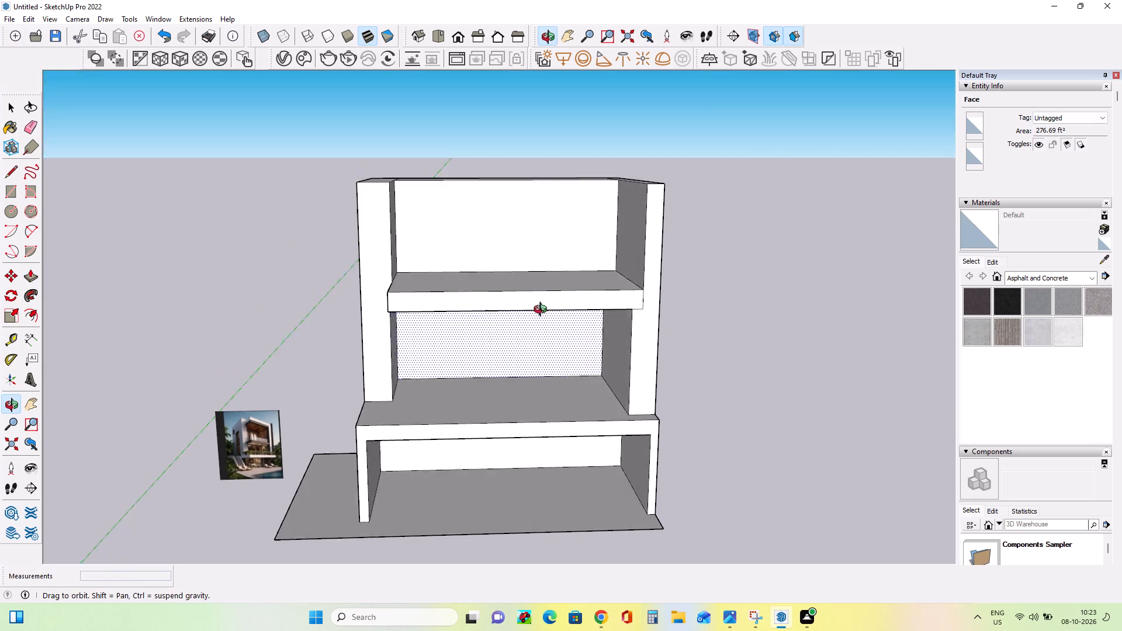
middle_click_drag(543, 311, 543, 307)
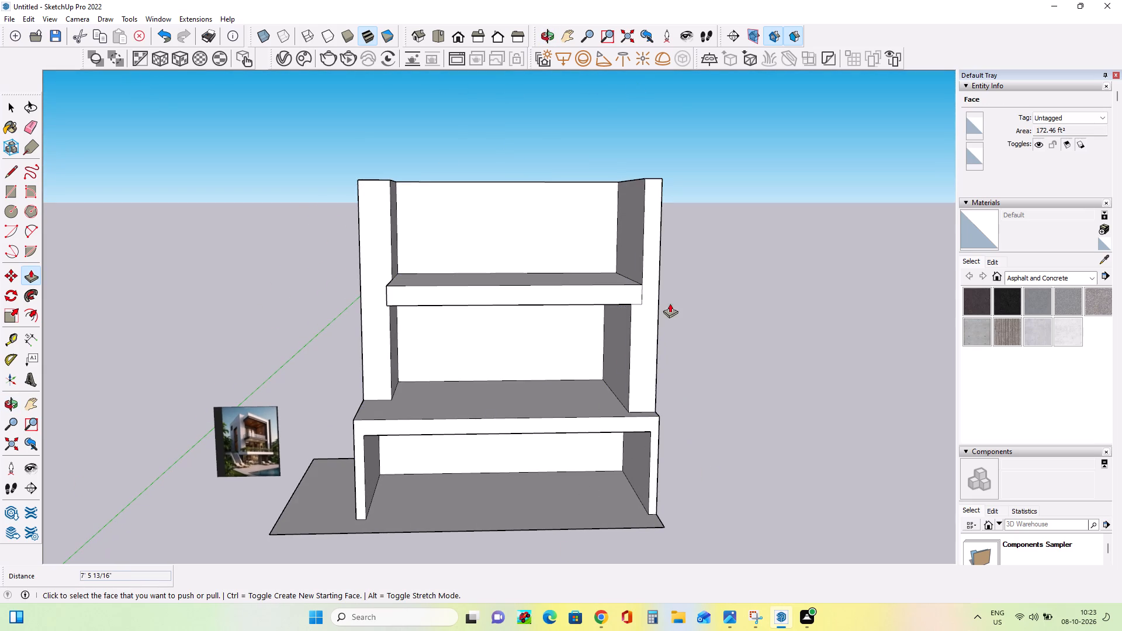
left_click(7, 191)
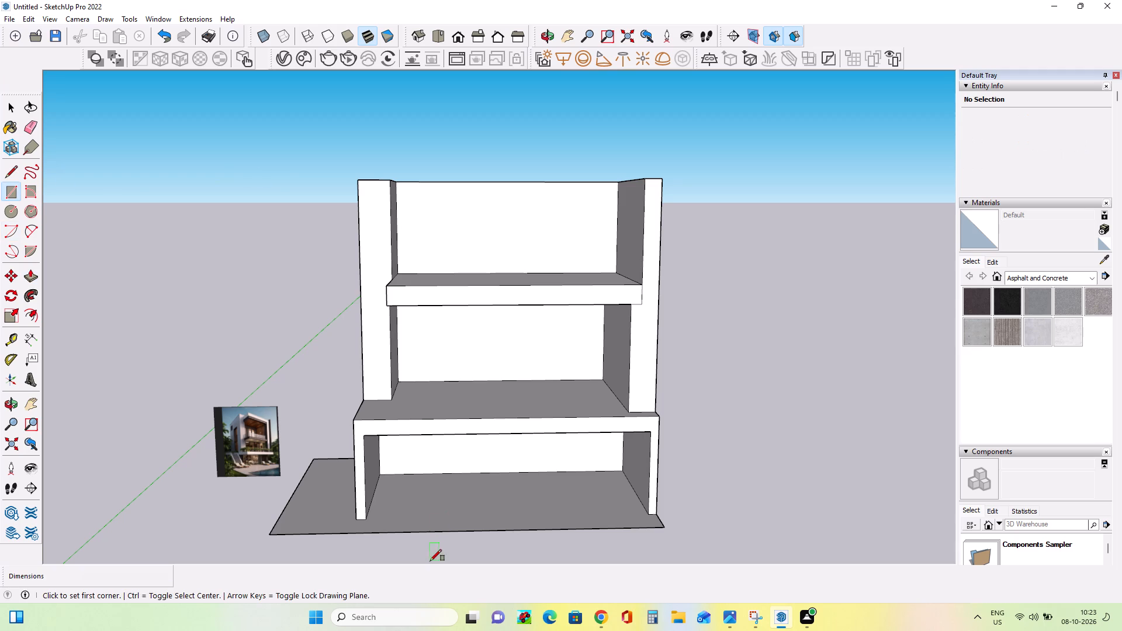
left_click(654, 413)
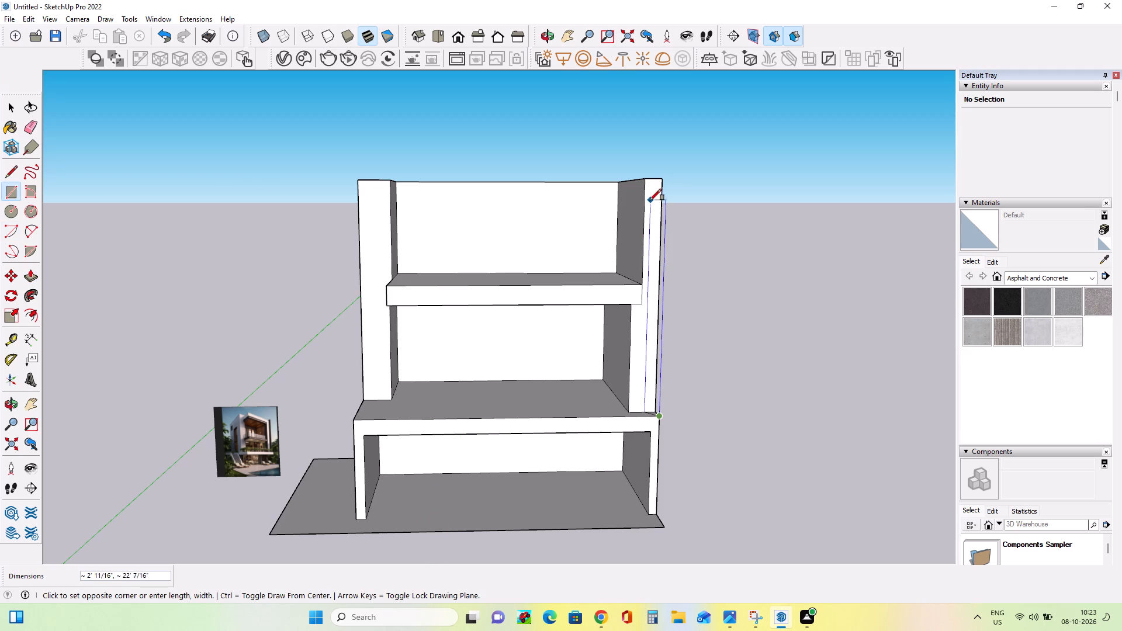
key("Escape")
middle_click_drag(664, 429, 664, 473)
scroll(652, 412, "up", 4)
left_click(654, 422)
scroll(645, 179, "down", 2)
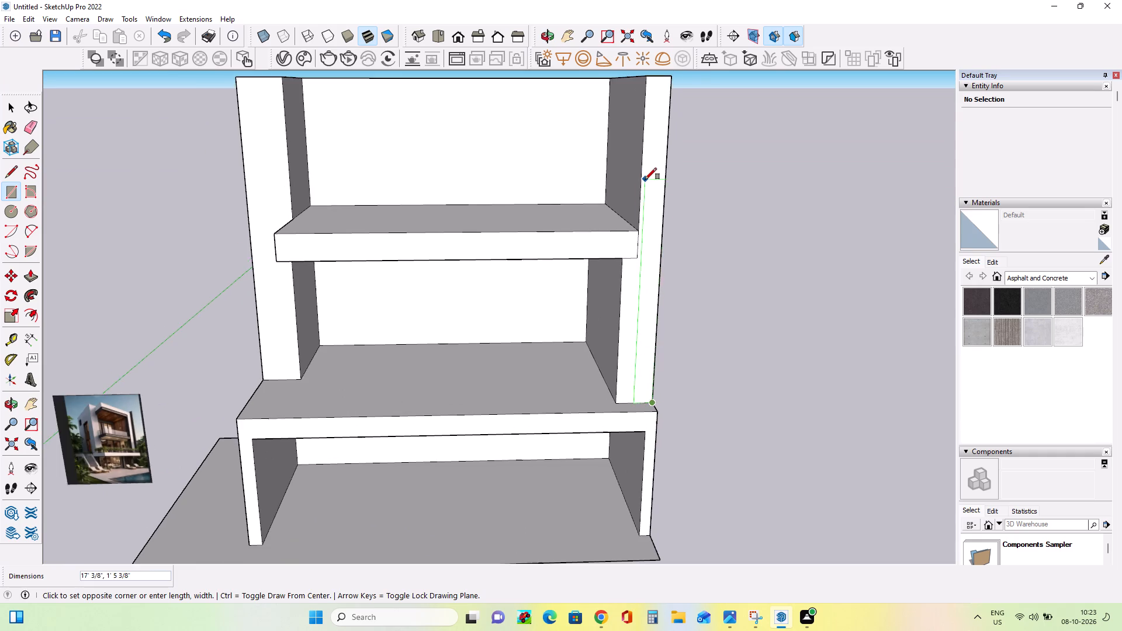
scroll(645, 179, "down", 3)
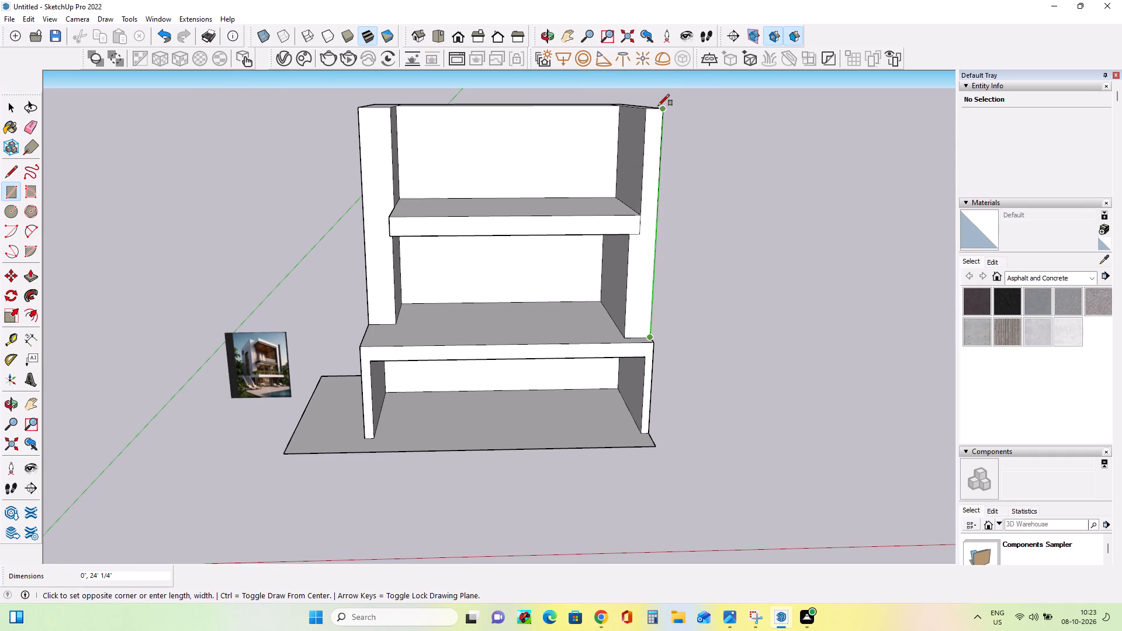
scroll(658, 105, "up", 7)
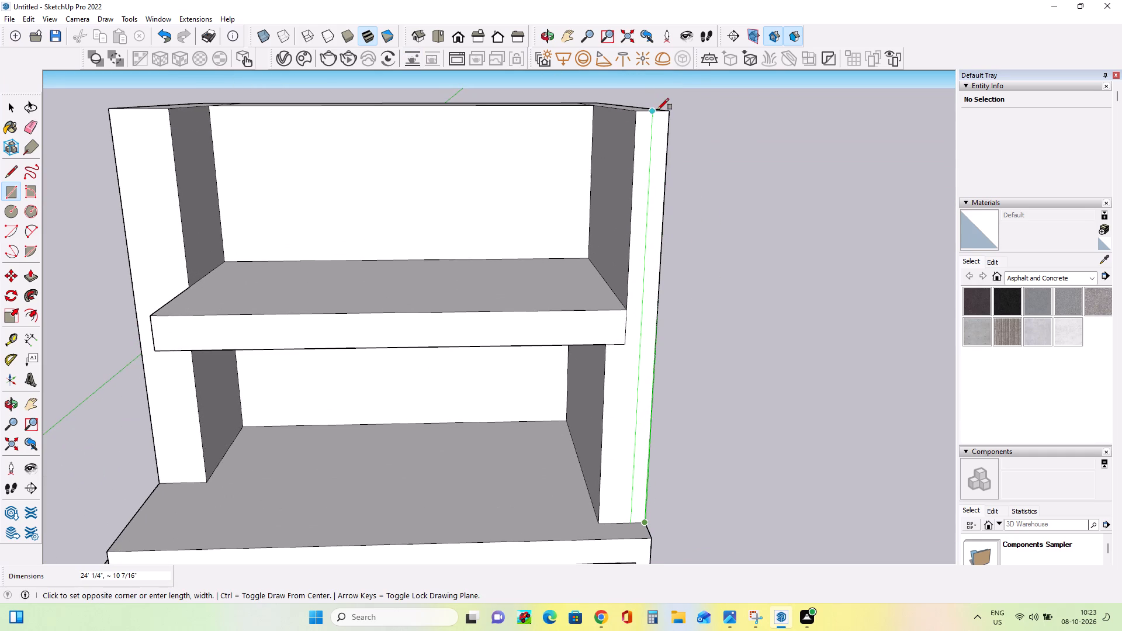
left_click(662, 110)
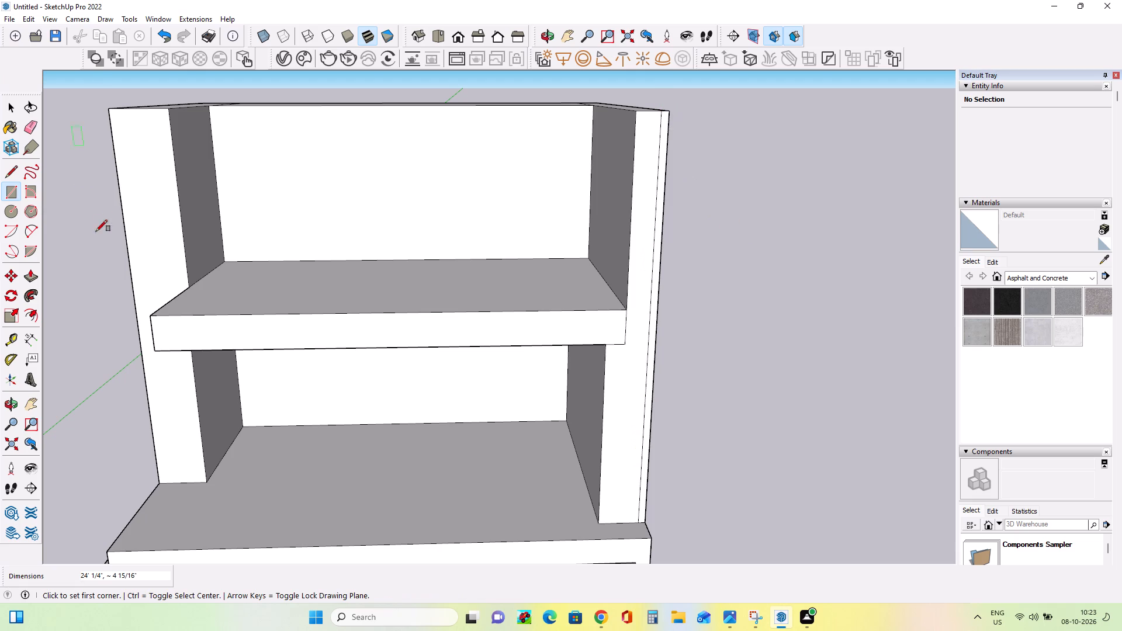
Pull the narrow front strip forward 1' 8 1/2" into a fin, and thin it by pushing its inner face 1 5/16".
left_click(36, 273)
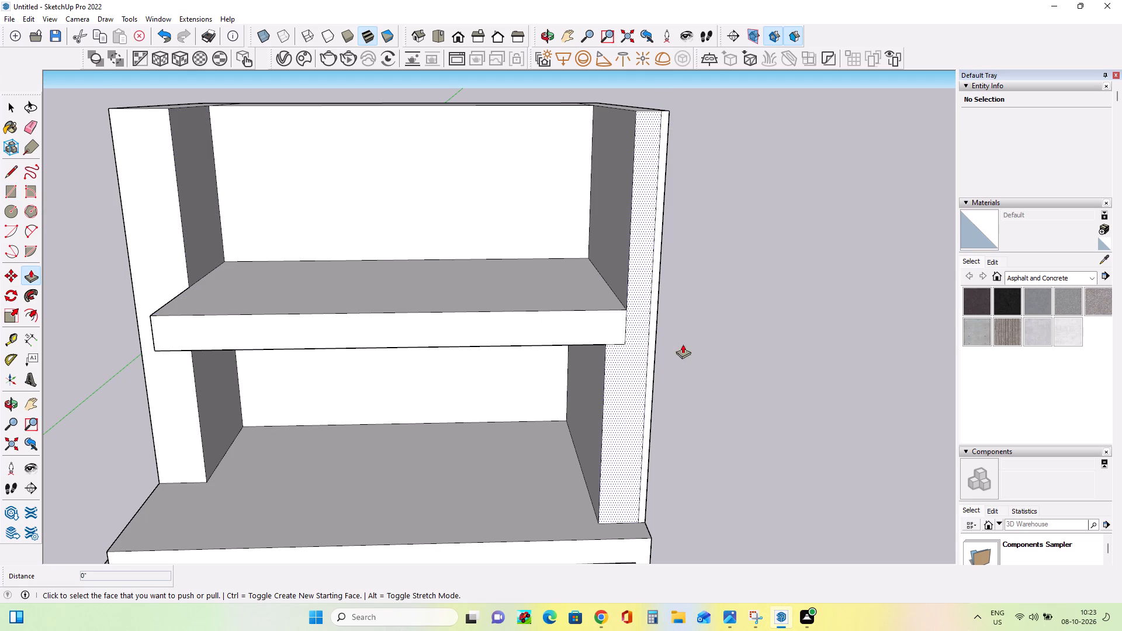
left_click(651, 339)
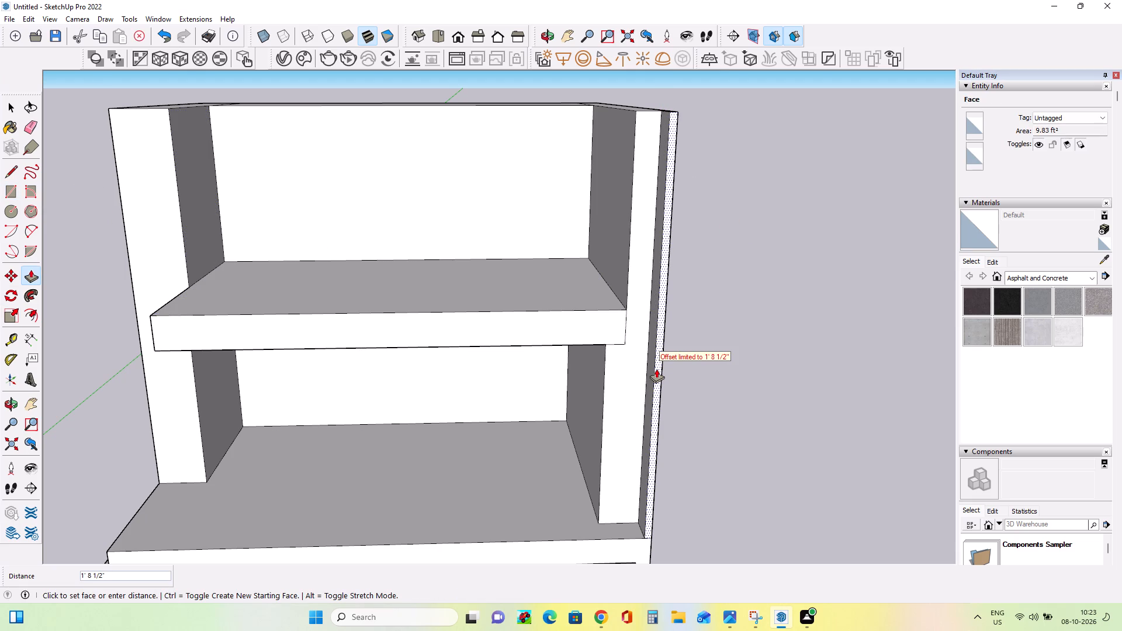
left_click(657, 369)
middle_click_drag(600, 402, 657, 420)
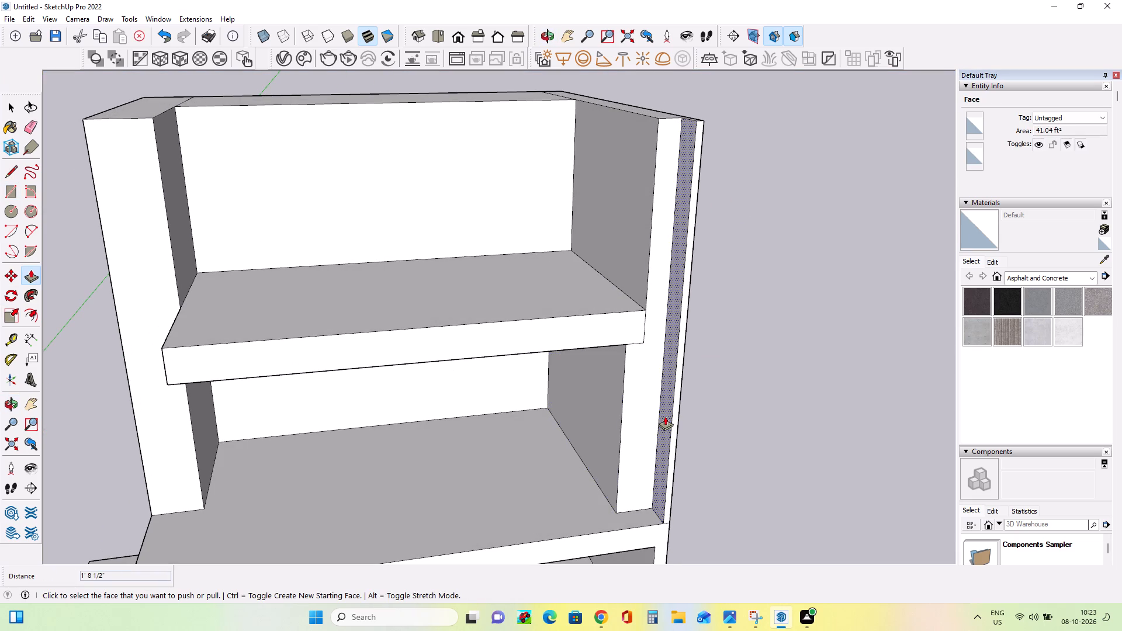
left_click(665, 416)
left_click(667, 416)
Draw a rectangle about 22' 8 5/8" by 3 5/8" along the outer edge of the right side wall's top, behind the fin.
middle_click_drag(713, 391, 588, 473)
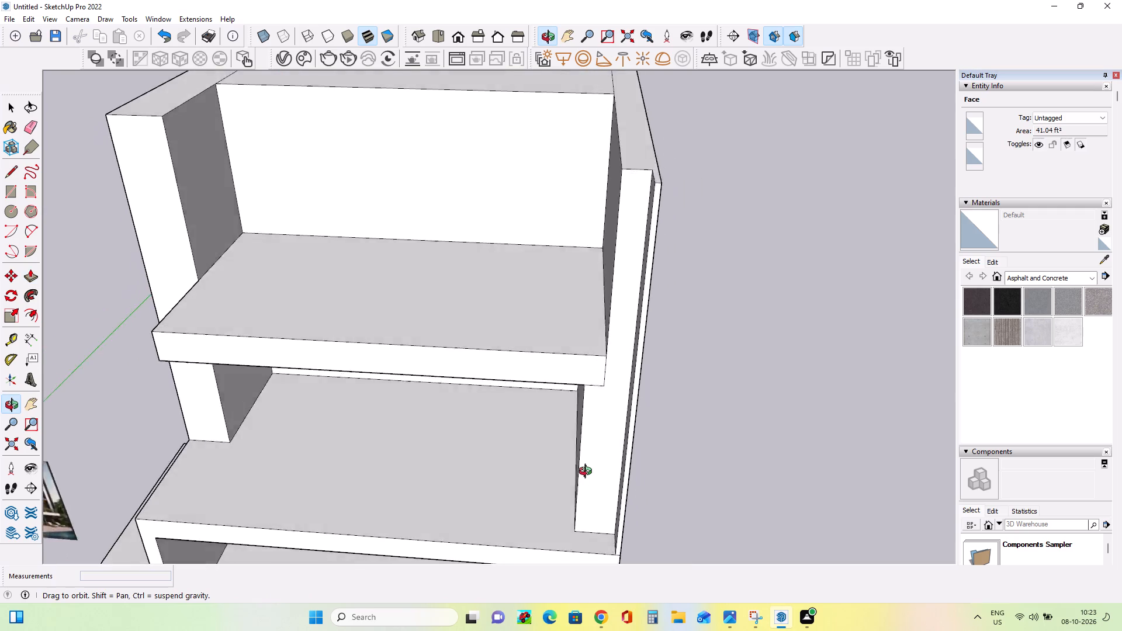
middle_click_drag(588, 473, 570, 525)
middle_click_drag(654, 227, 442, 290)
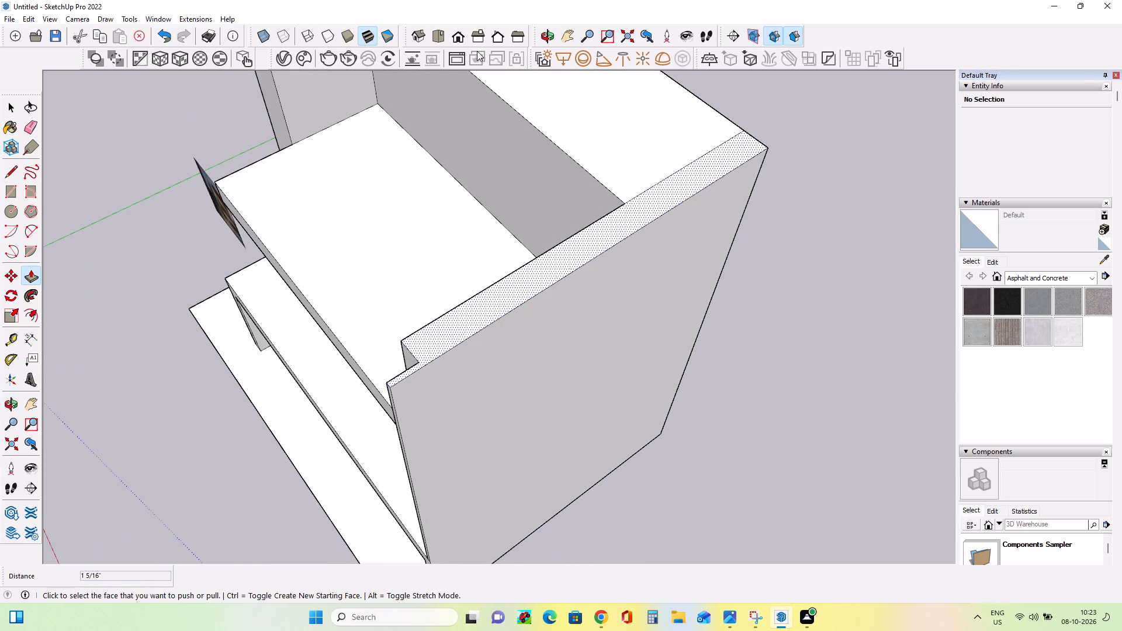
left_click(12, 195)
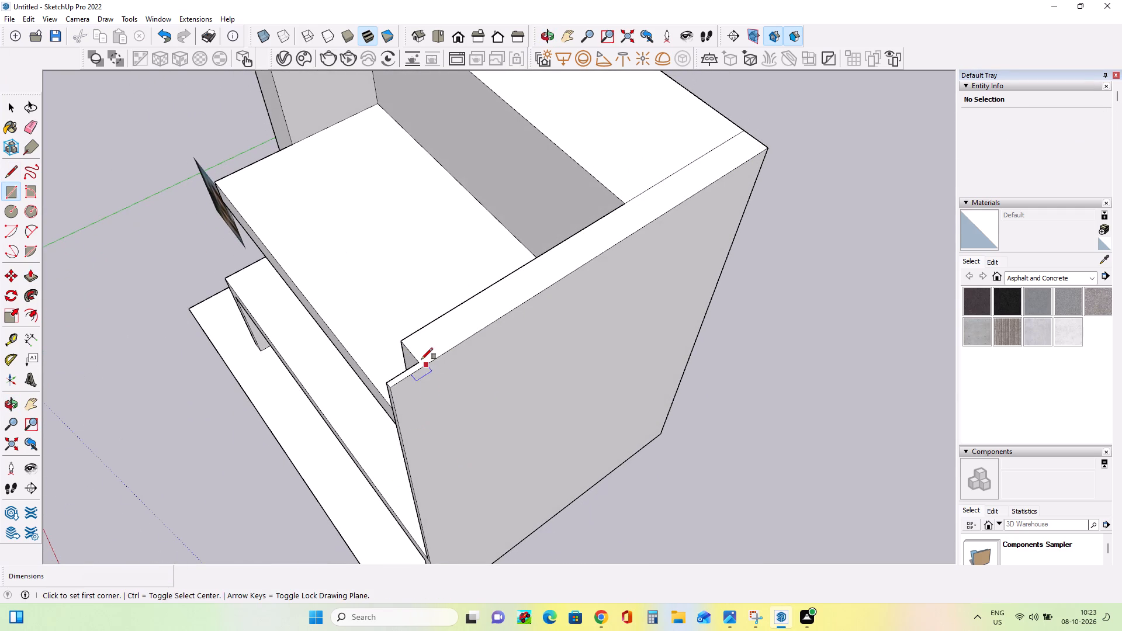
left_click(421, 359)
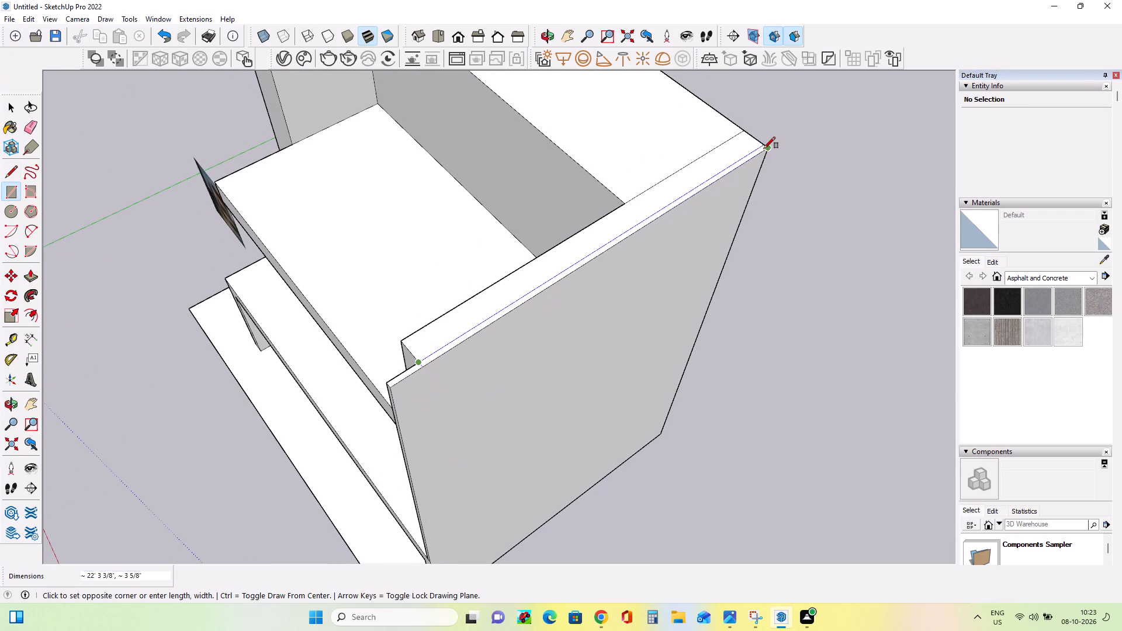
left_click(767, 147)
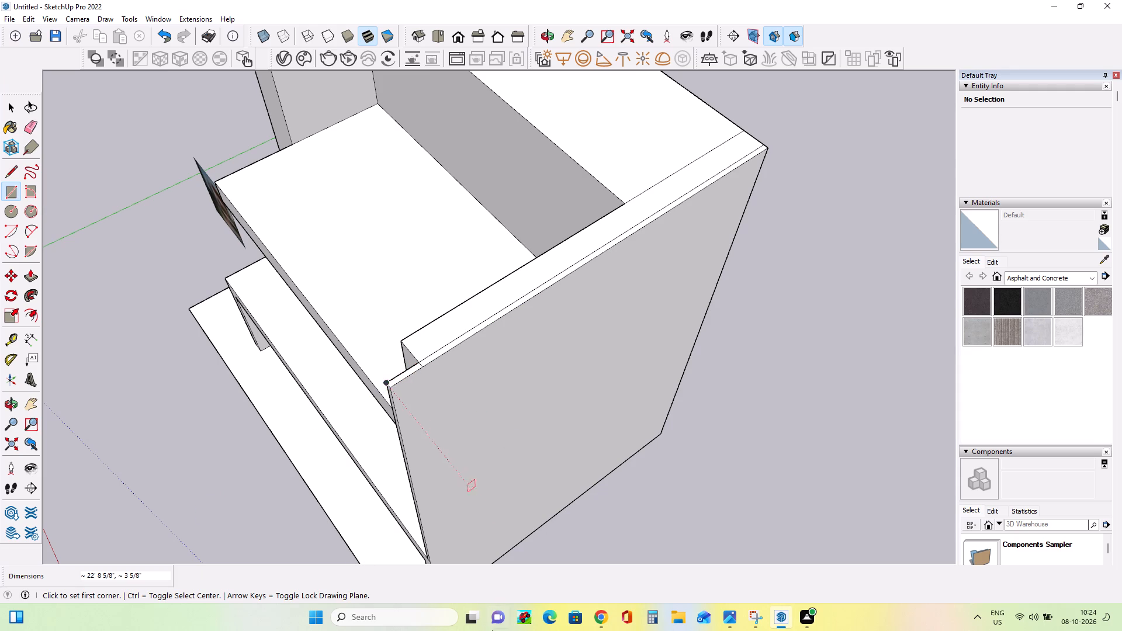
Pull the thin strip on the right wall's top and the fin's top up 2' 4 3/8" so they are level.
left_click(29, 286)
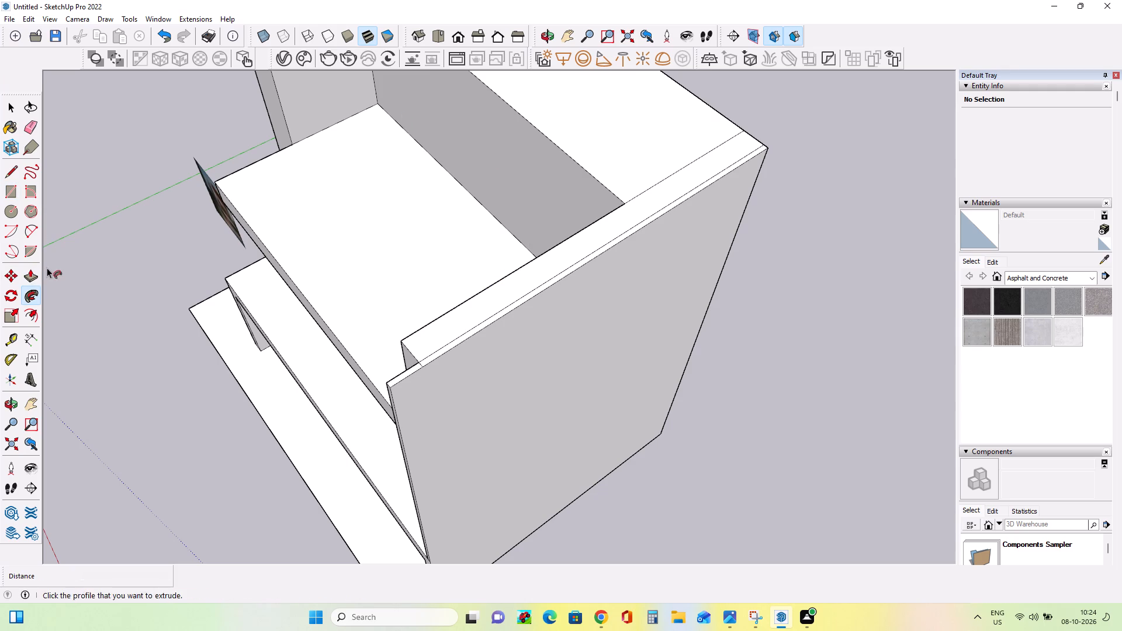
left_click(34, 274)
left_click(555, 281)
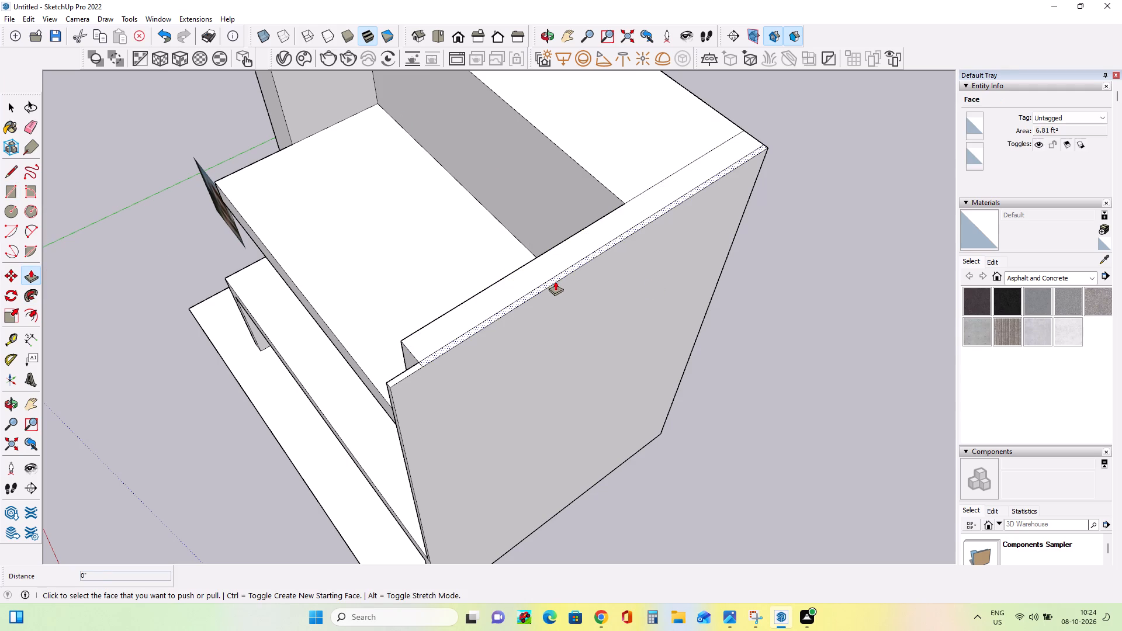
left_click(548, 248)
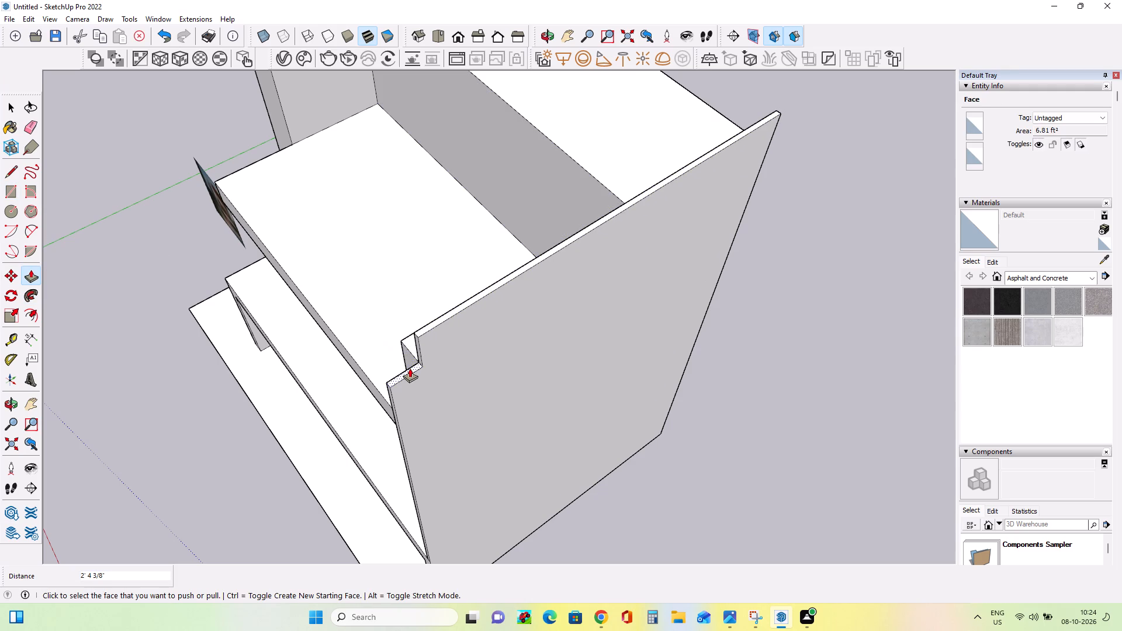
left_click(410, 368)
left_click(434, 321)
Pull the top face of the recessed third-storey block up 2' 1 13/16".
middle_click_drag(373, 412, 775, 340)
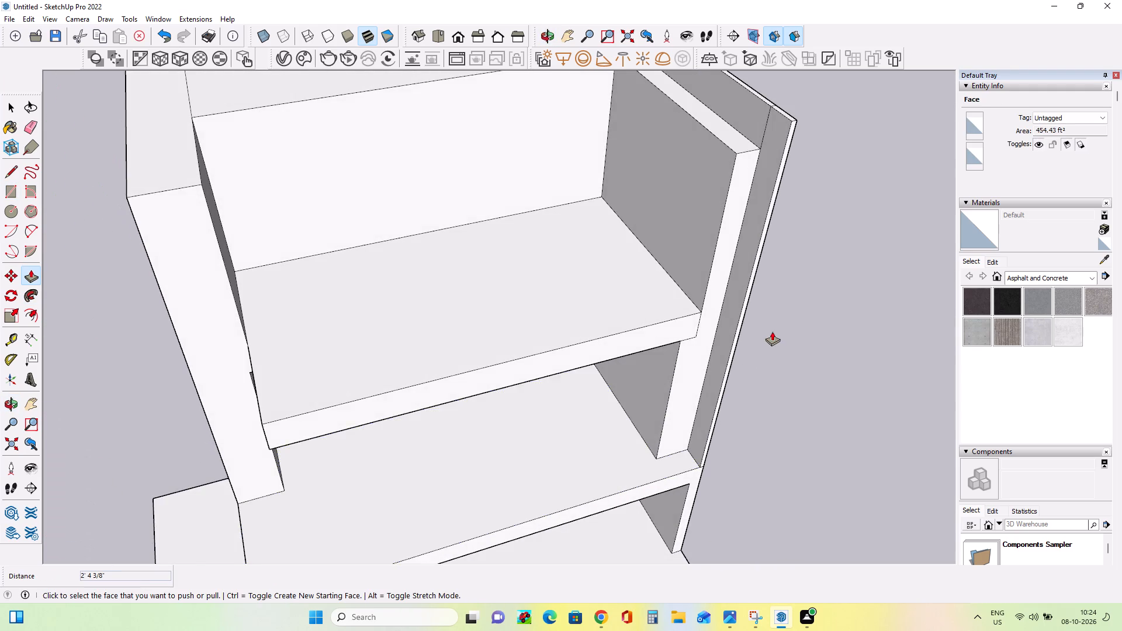
scroll(772, 331, "down", 7)
middle_click_drag(730, 320, 619, 275)
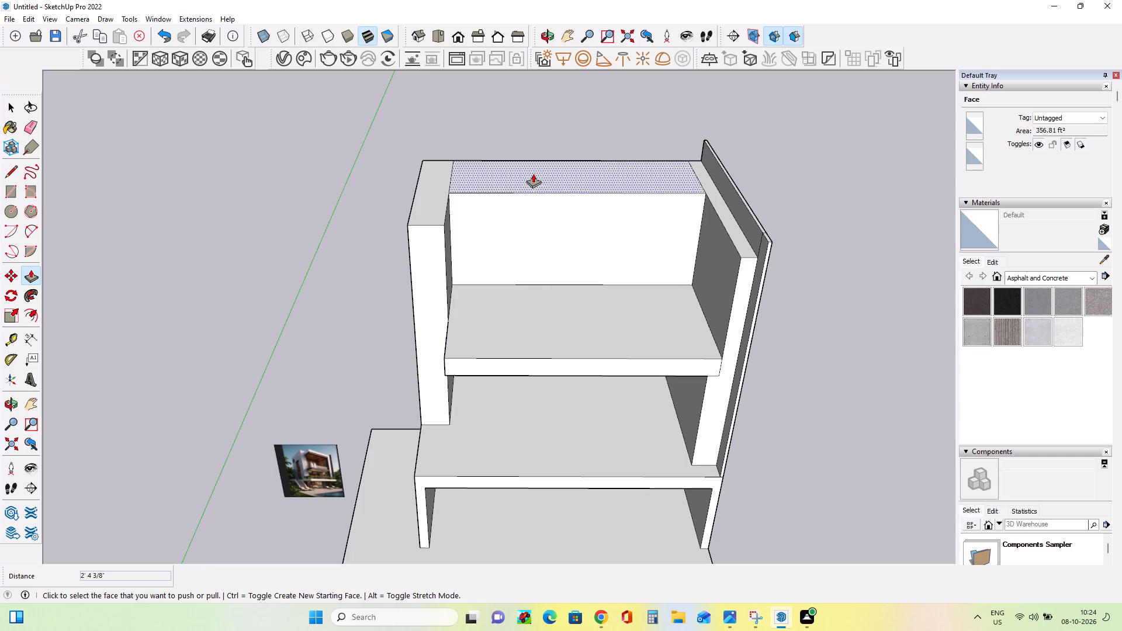
middle_click_drag(540, 276, 591, 300)
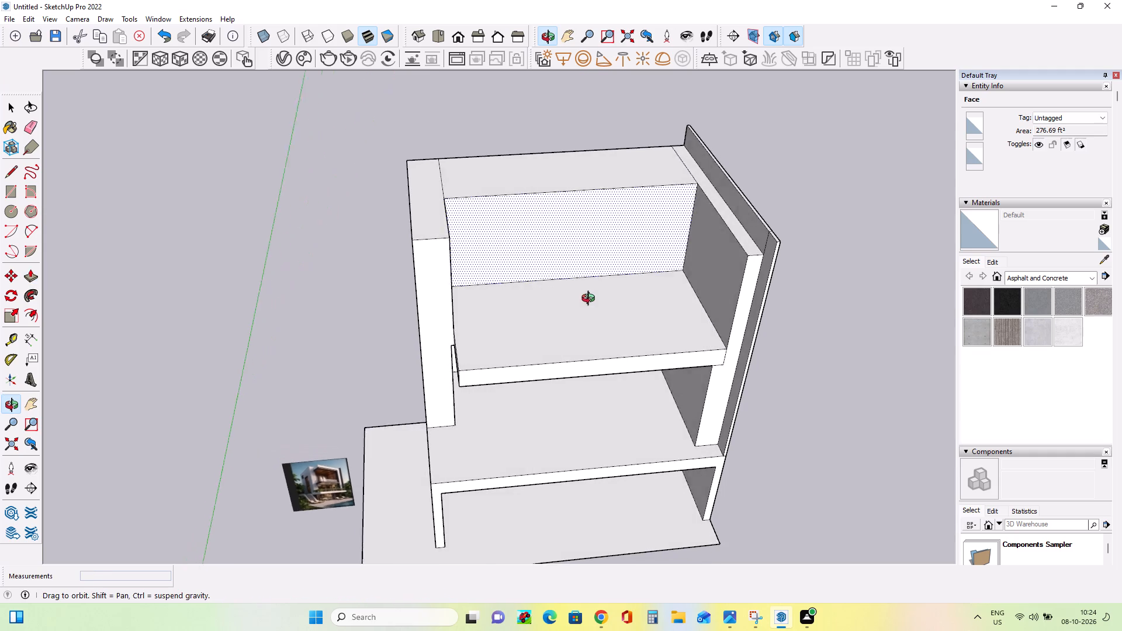
middle_click_drag(591, 300, 603, 280)
middle_click_drag(586, 254, 533, 254)
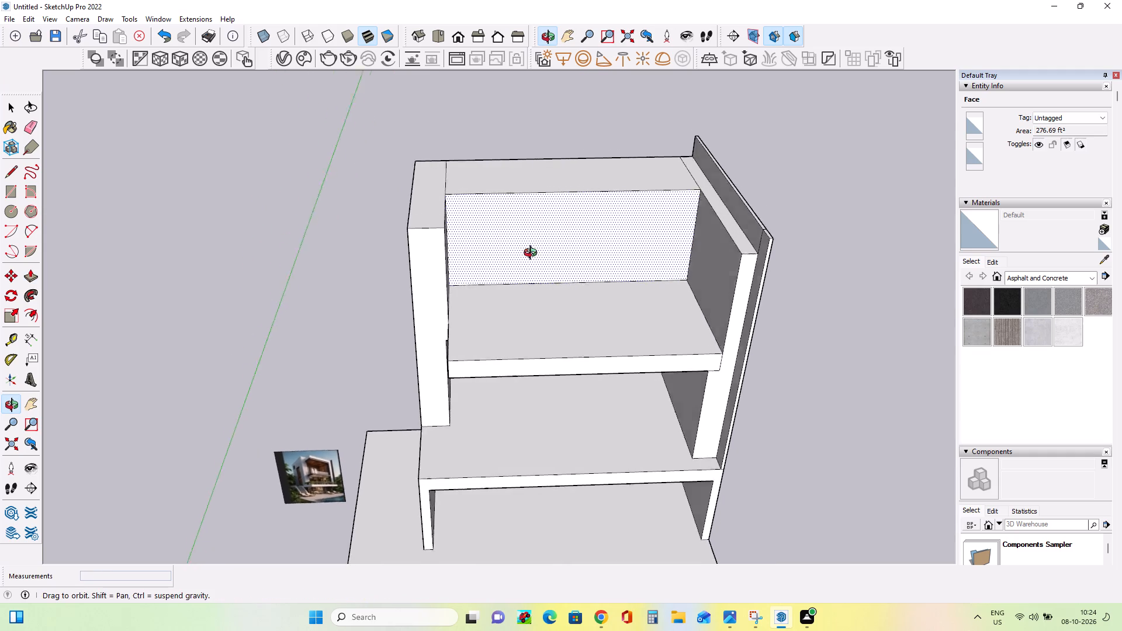
middle_click_drag(533, 254, 525, 247)
middle_click_drag(552, 241, 565, 271)
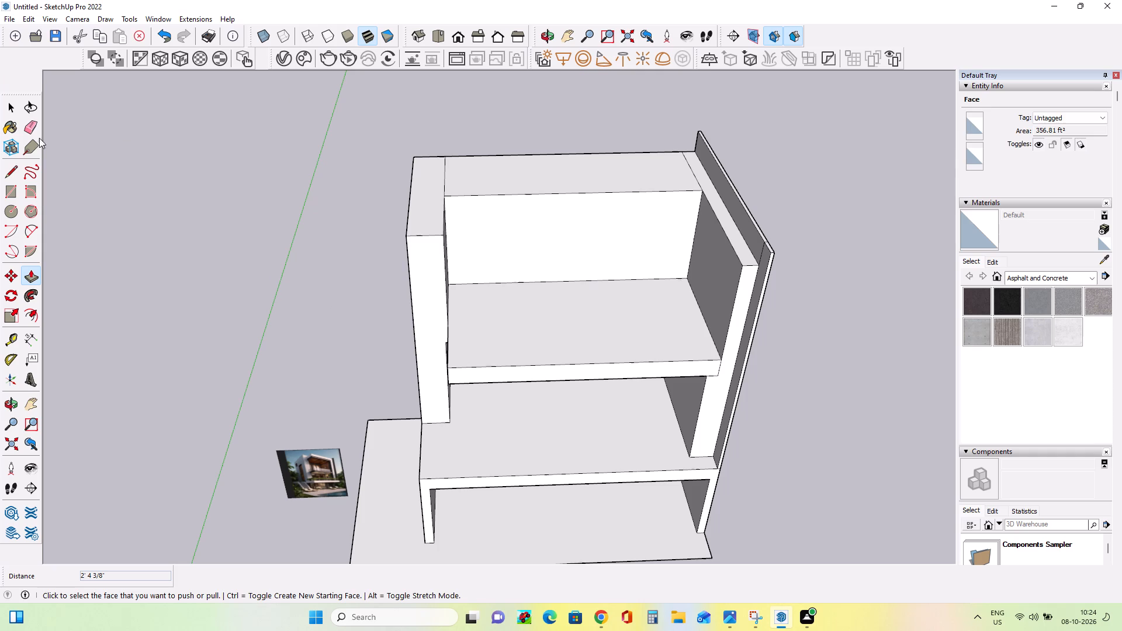
left_click(13, 193)
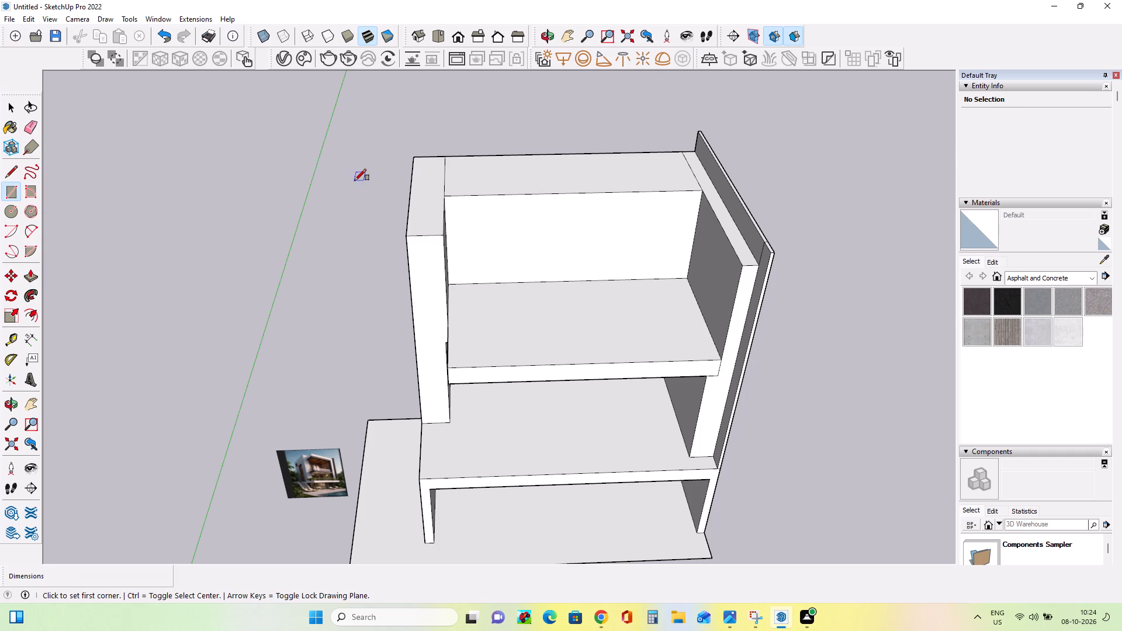
middle_click_drag(451, 224, 474, 217)
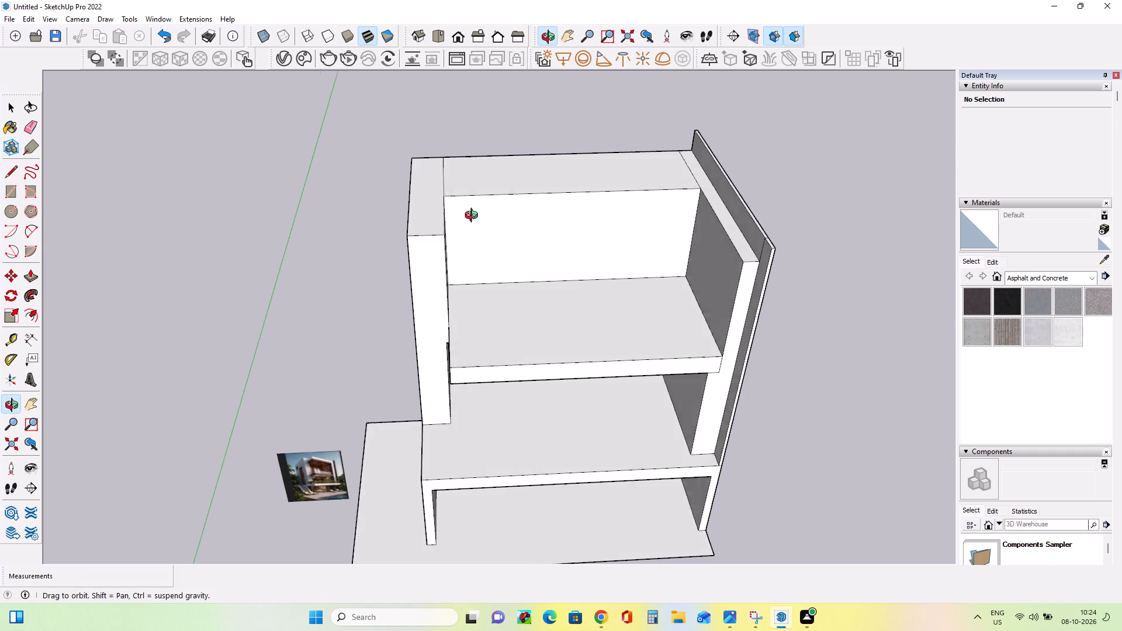
middle_click_drag(474, 217, 495, 208)
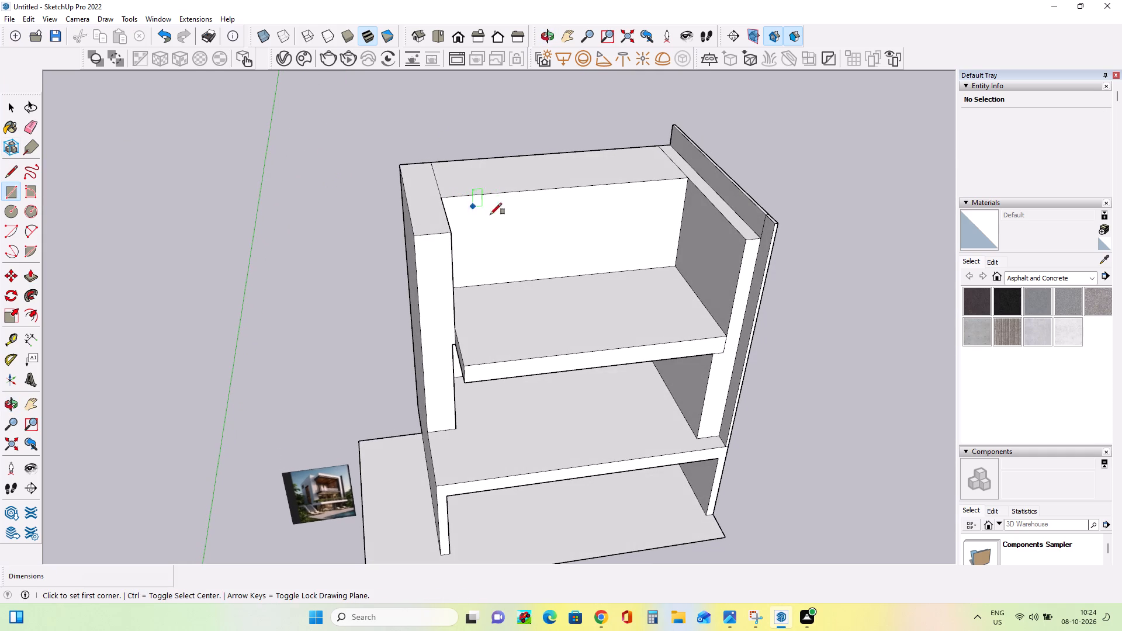
middle_click_drag(490, 215, 446, 169)
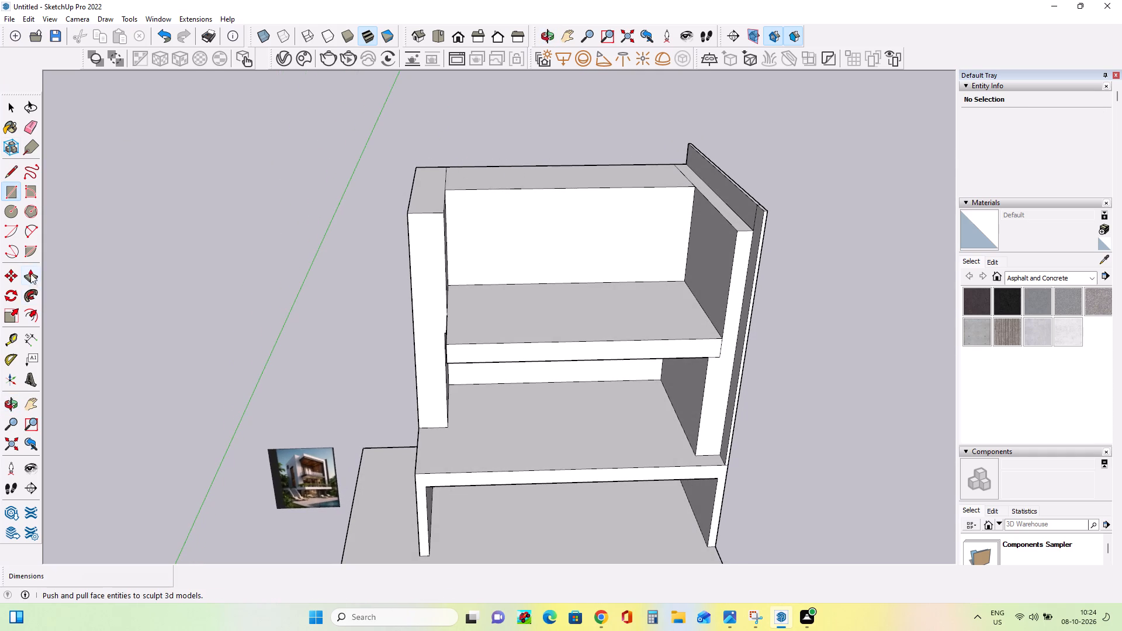
left_click(30, 278)
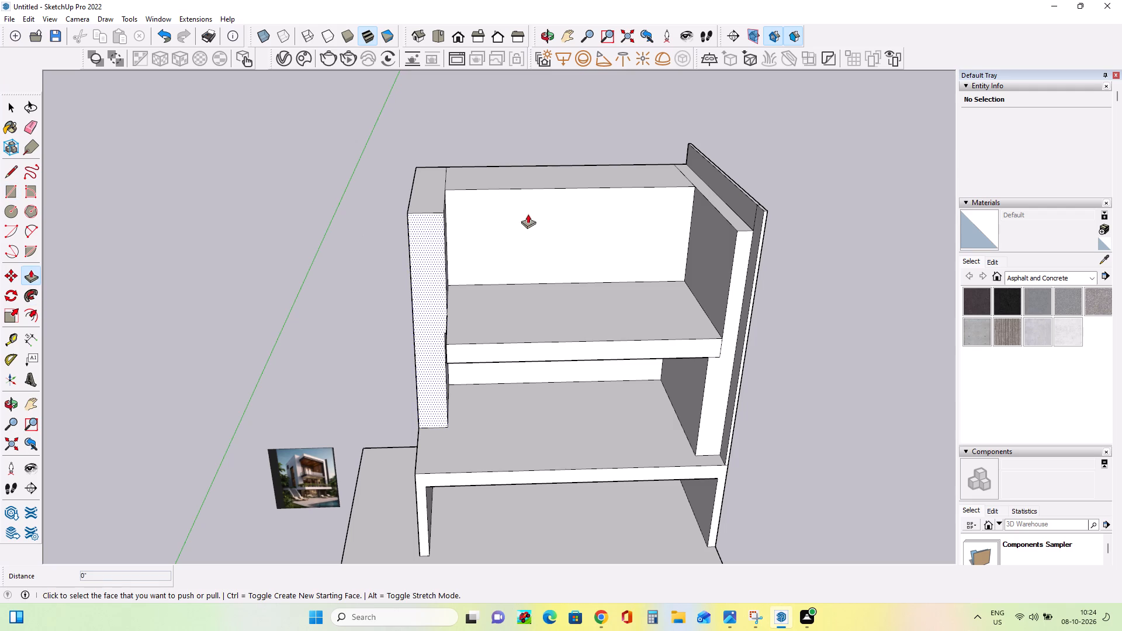
left_click(535, 181)
left_click(539, 161)
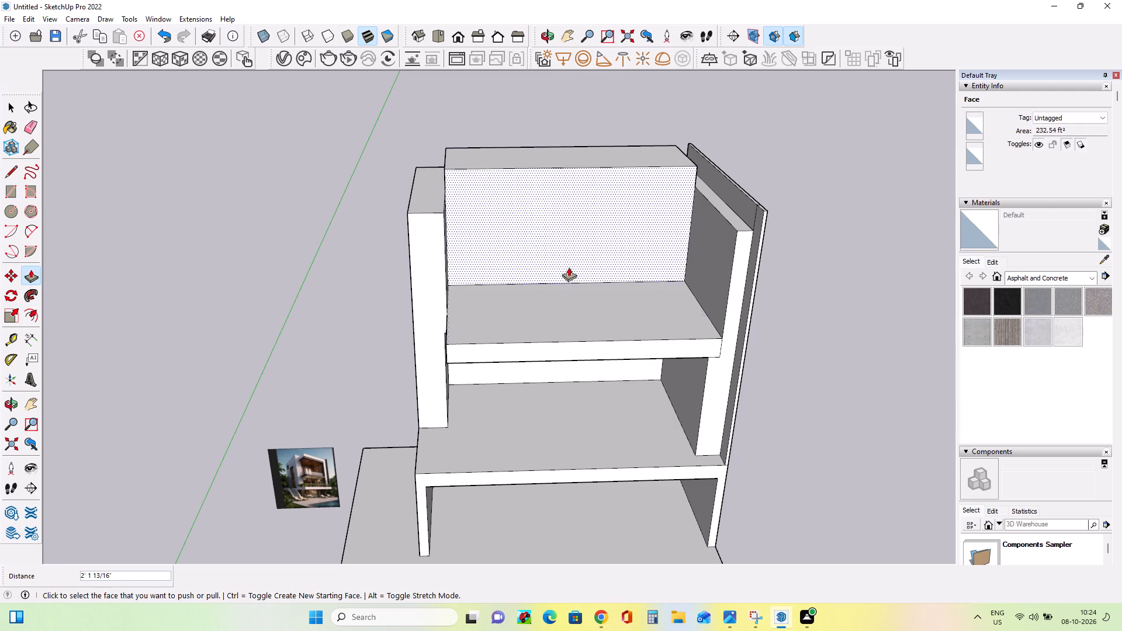
Pull the tops of the left and right side walls up 2' 1 13/16", flush with the third-storey block's top.
middle_click_drag(580, 290, 571, 270)
middle_click_drag(614, 247, 695, 265)
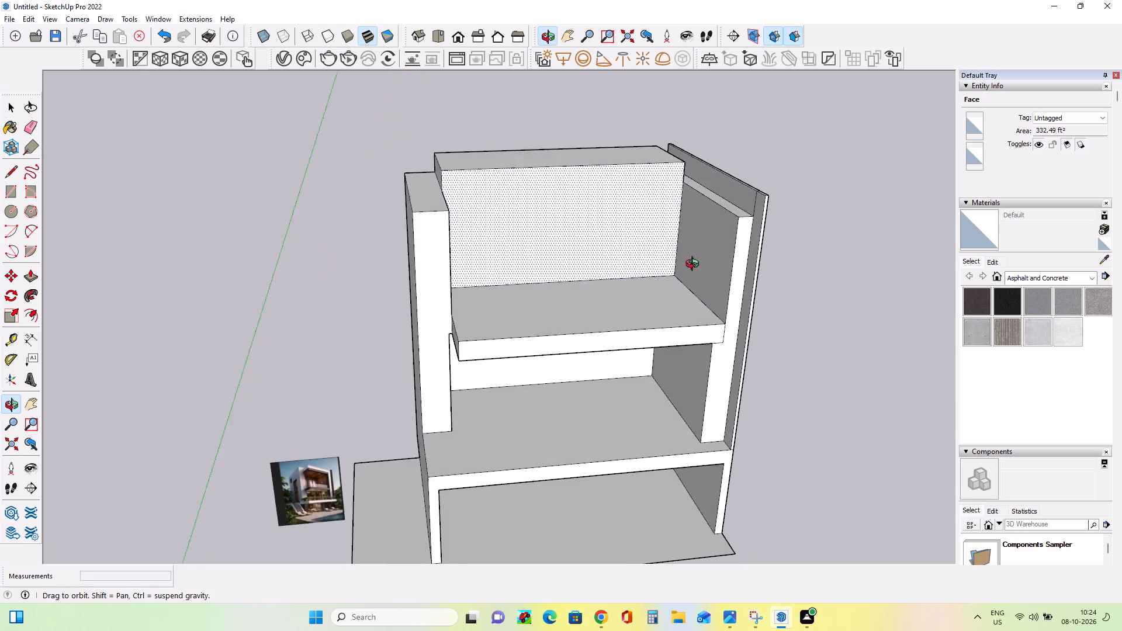
middle_click_drag(695, 265, 704, 268)
left_click(420, 192)
left_click(453, 161)
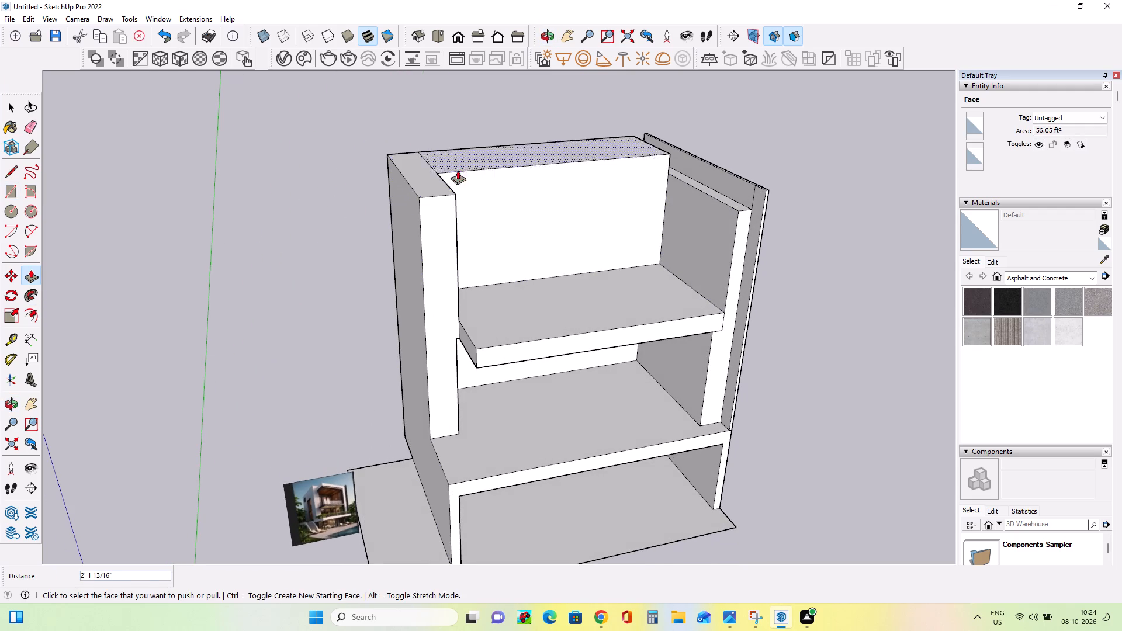
middle_click_drag(586, 266, 484, 327)
left_click(718, 233)
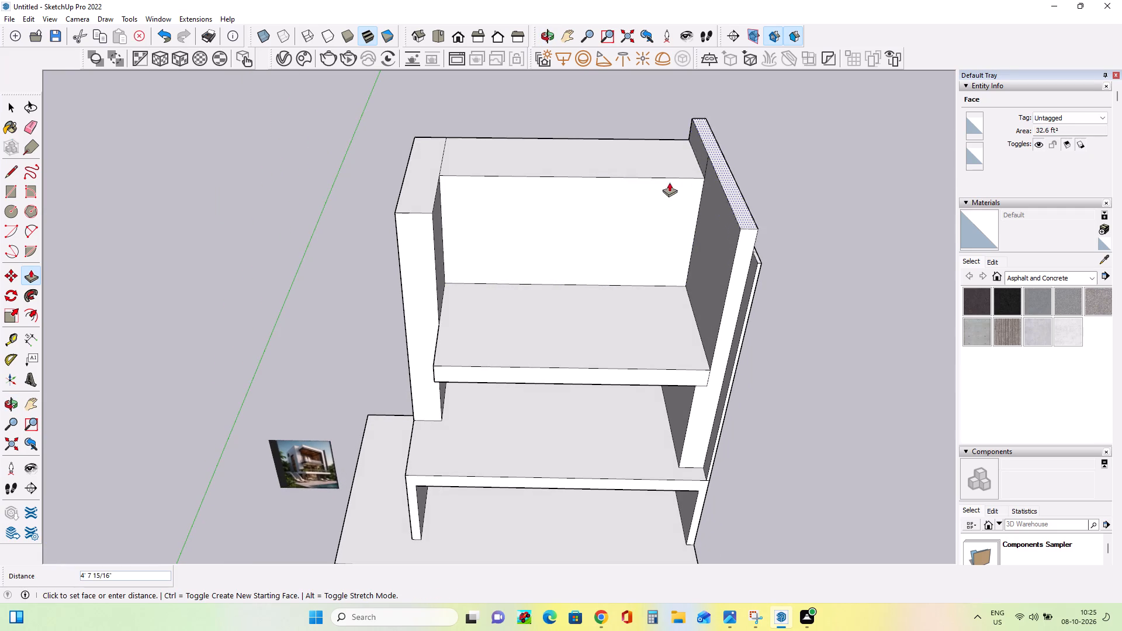
left_click(633, 162)
Raise the thin strip along the right wall's outer edge and the fin in front of it 4' 3 3/8", keeping their tops level.
scroll(754, 230, "up", 5)
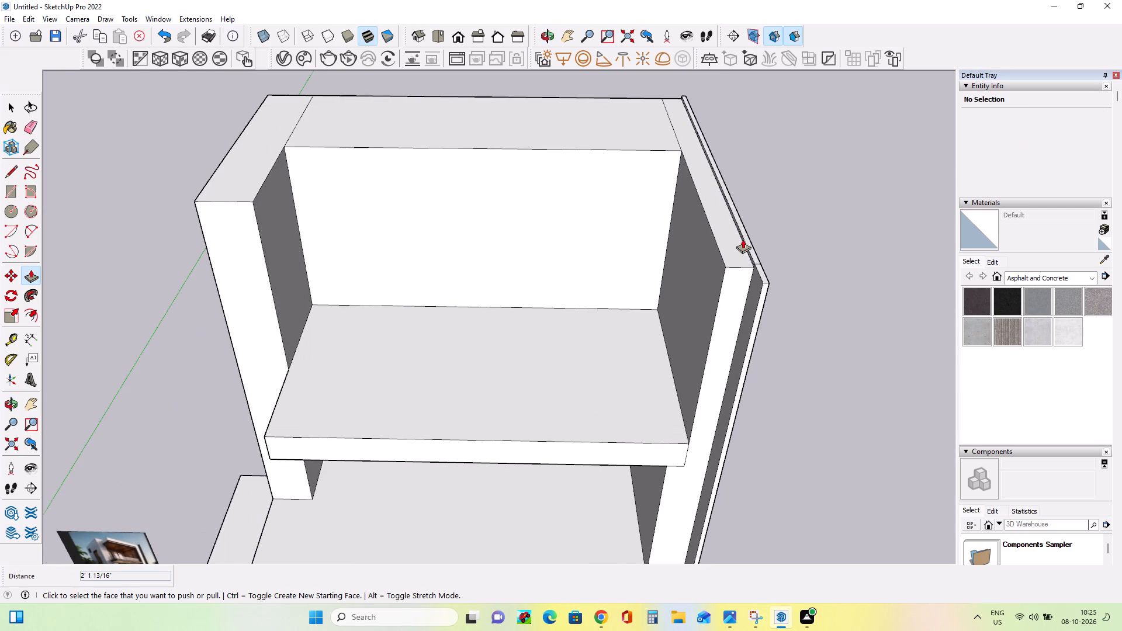
left_click(745, 235)
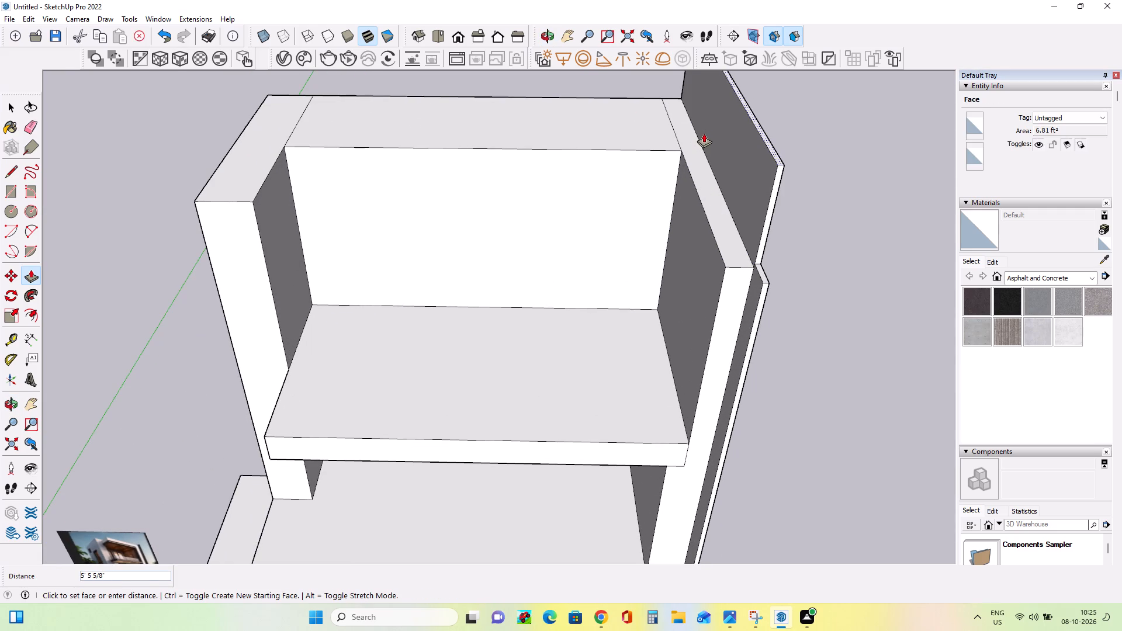
left_click(704, 133)
middle_click_drag(789, 240, 672, 240)
left_click(694, 192)
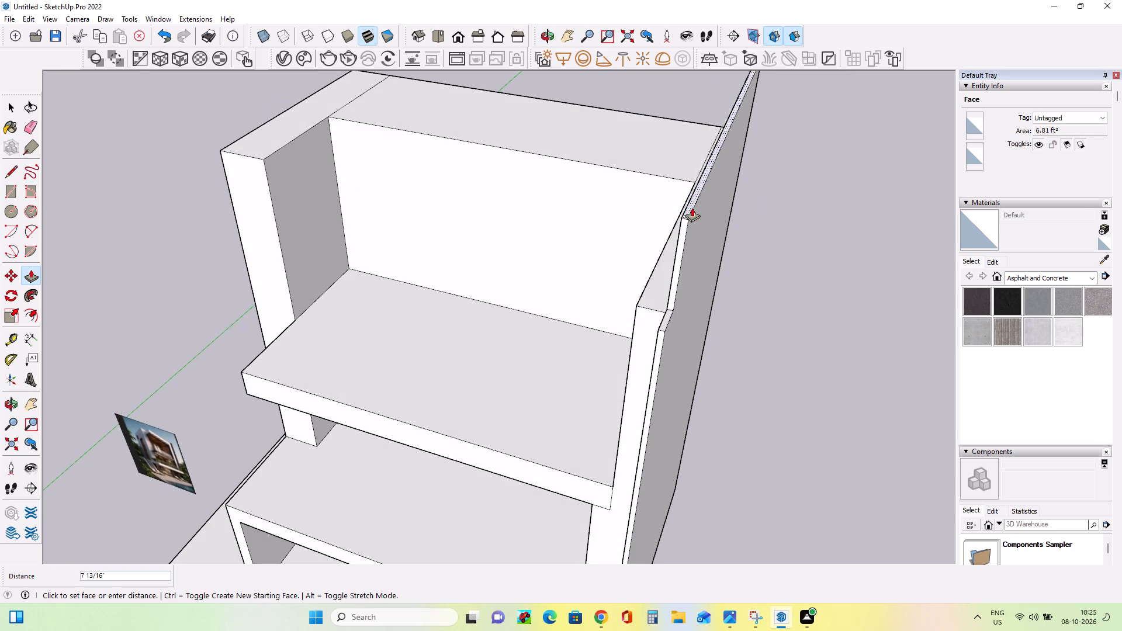
left_click(690, 216)
middle_click_drag(670, 310, 805, 283)
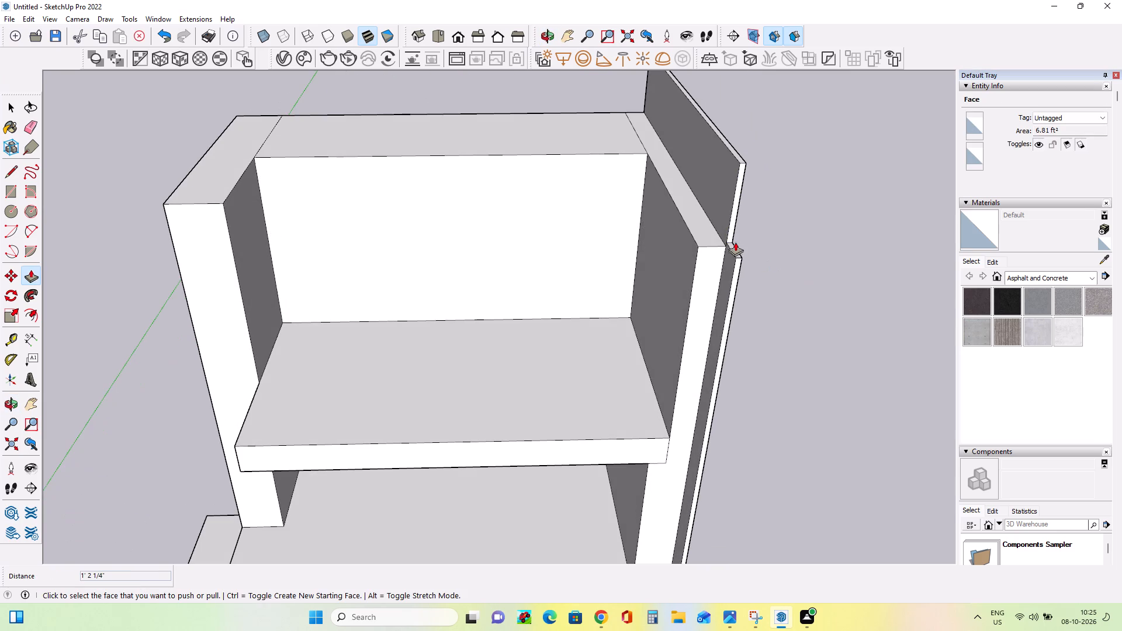
left_click(734, 249)
left_click(734, 154)
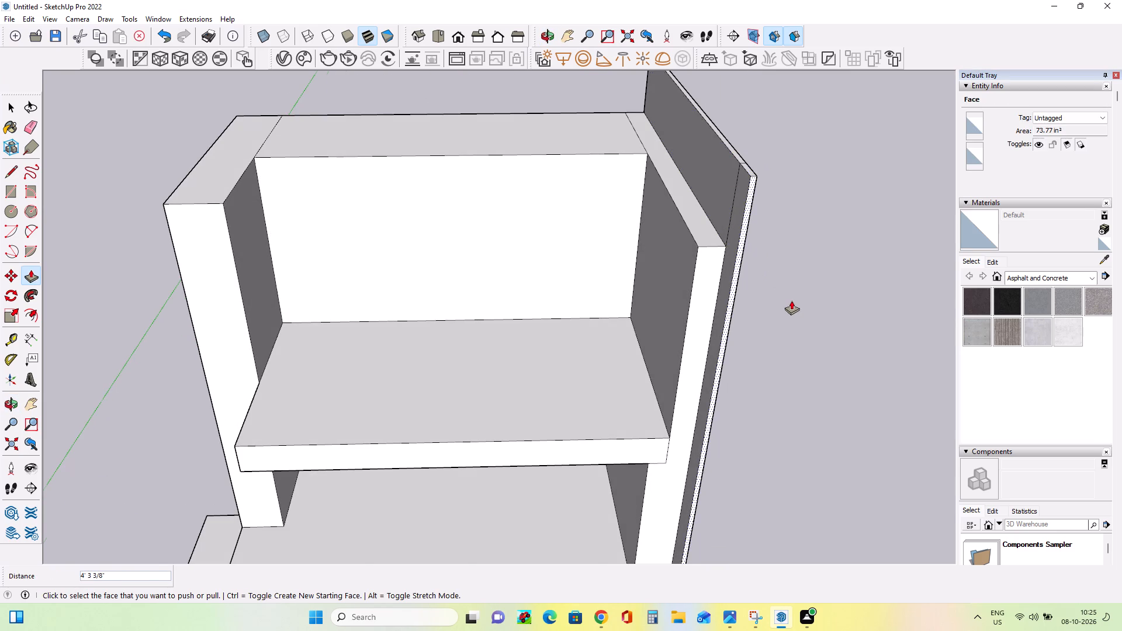
Examine the overall villa massing from the front and left side for comparison with the reference image.
scroll(791, 300, "down", 15)
scroll(802, 470, "up", 1)
middle_click_drag(781, 430, 714, 330)
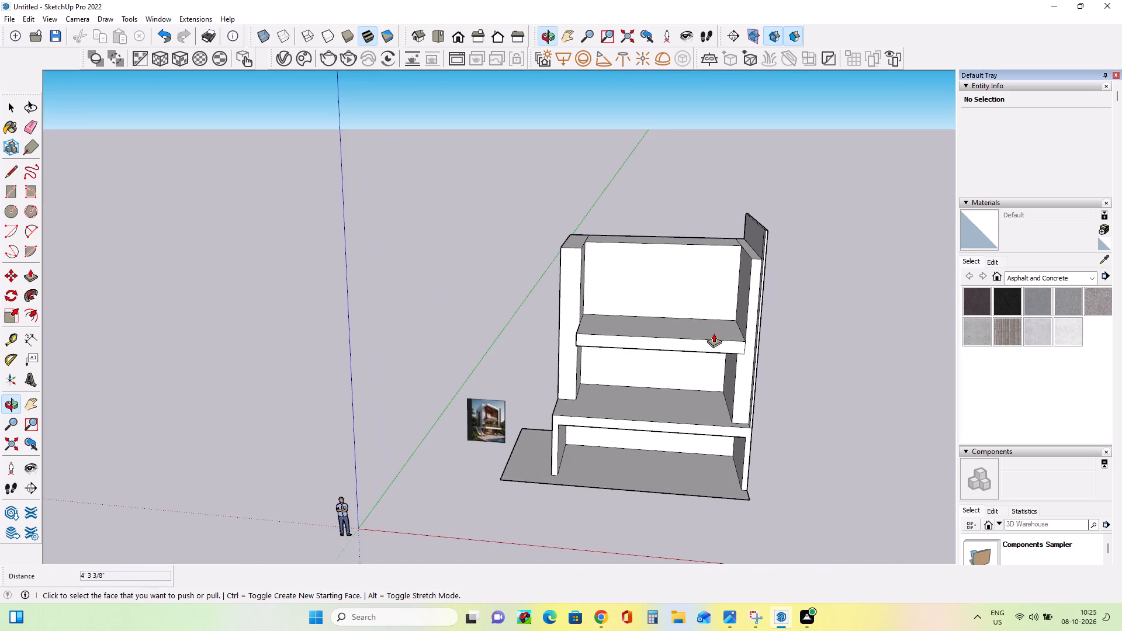
scroll(714, 333, "up", 4)
scroll(717, 345, "down", 6)
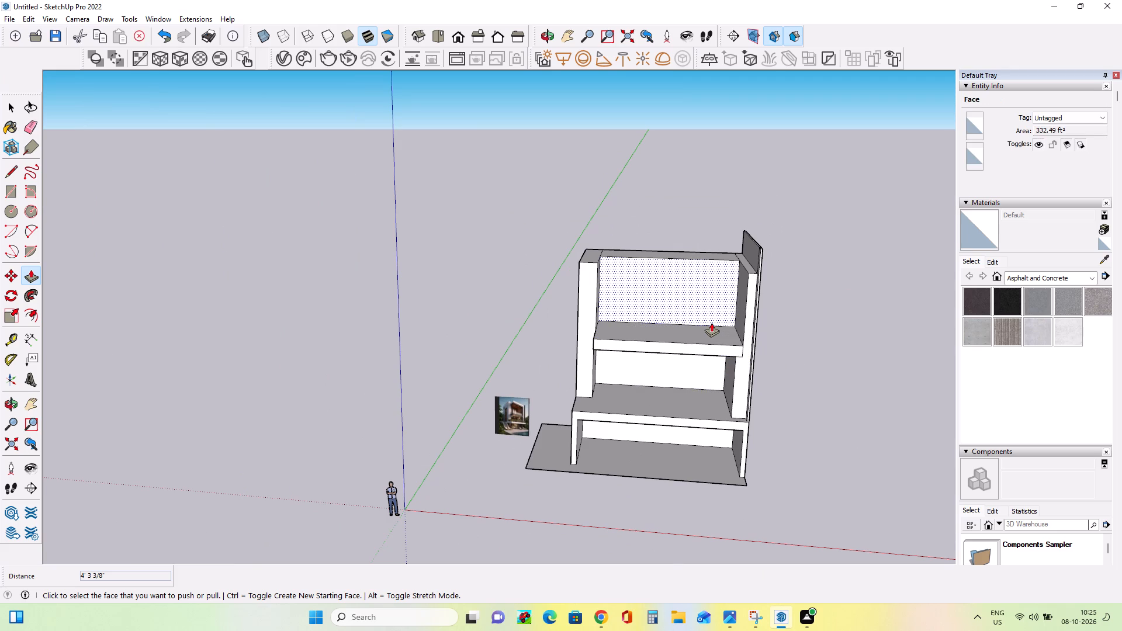
scroll(711, 323, "up", 2)
left_click(30, 401)
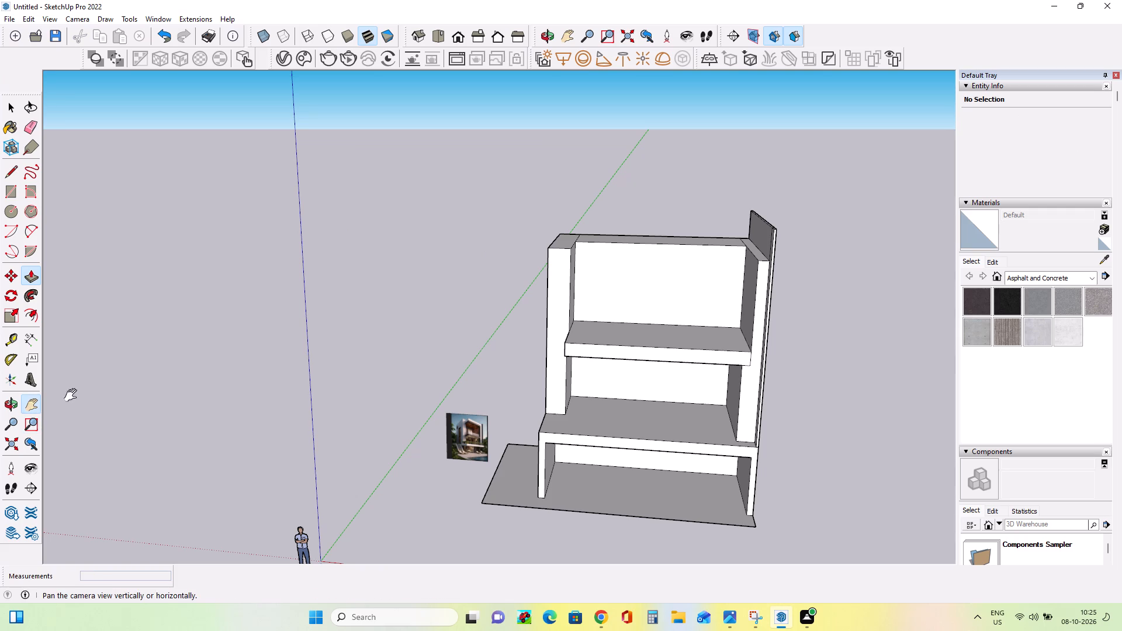
left_click_drag(425, 350, 292, 326)
middle_click_drag(653, 428, 753, 433)
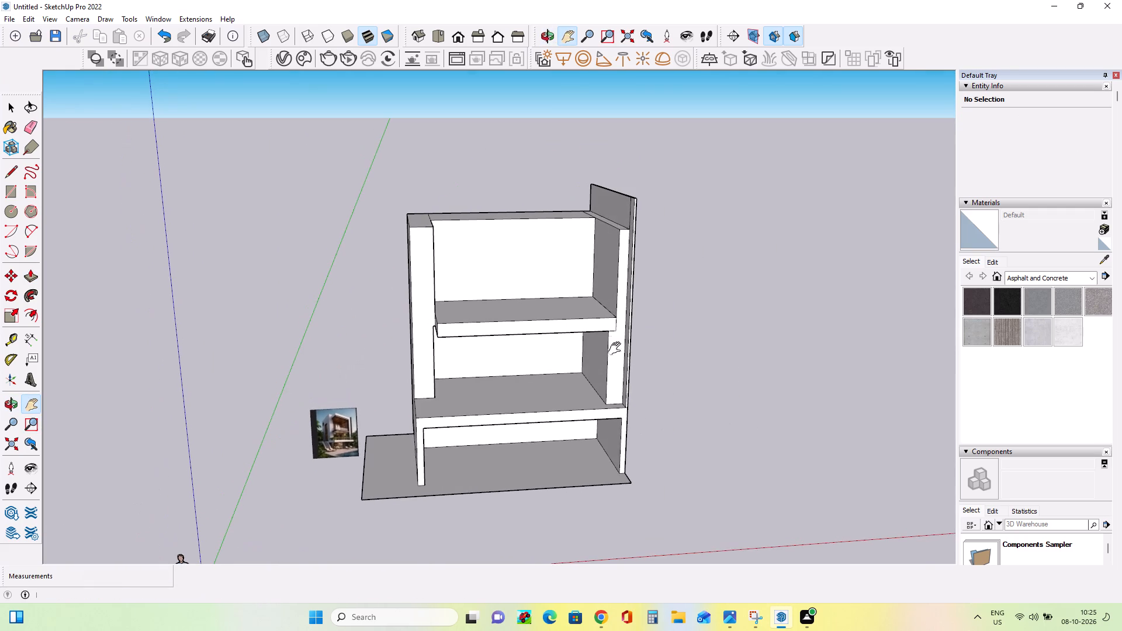
scroll(609, 341, "up", 1)
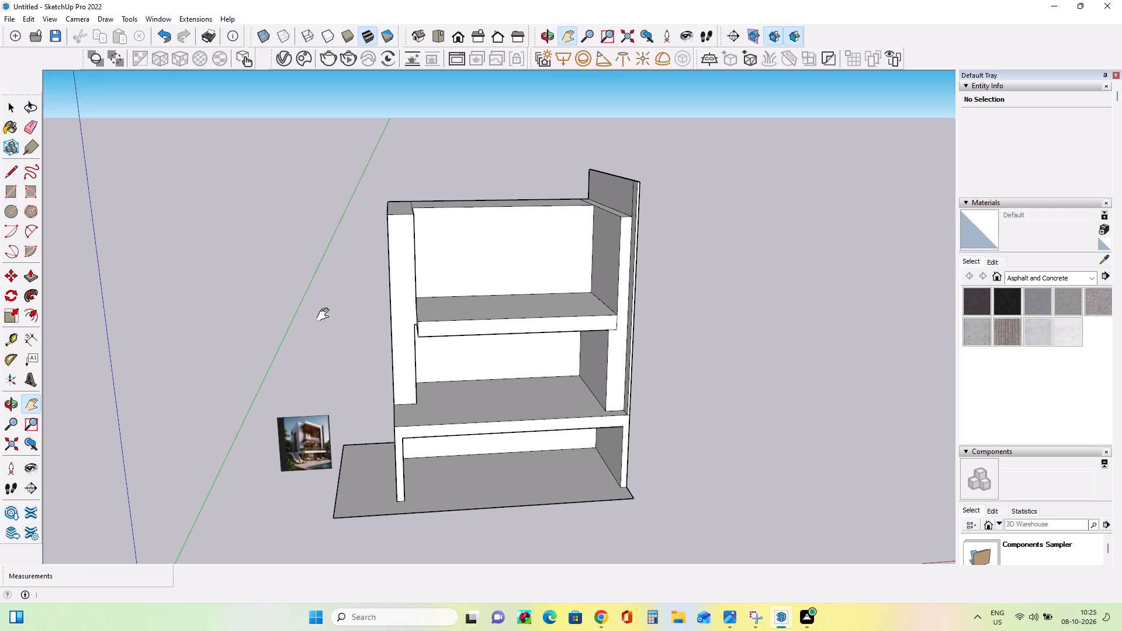
middle_click_drag(429, 341, 585, 335)
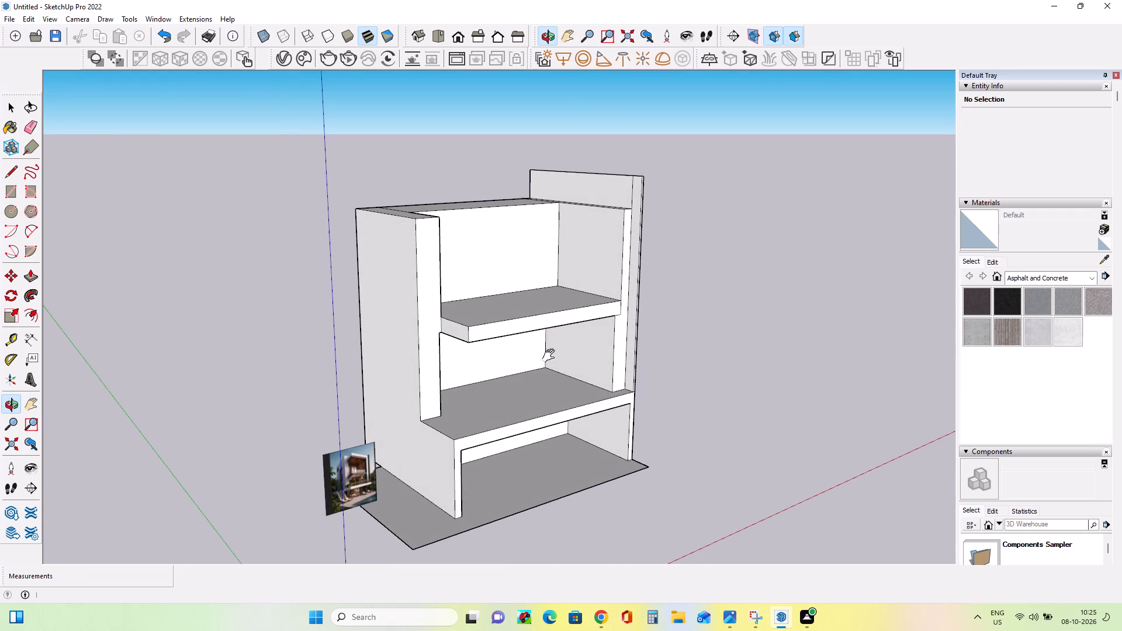
scroll(522, 366, "up", 2)
middle_click_drag(553, 344, 458, 375)
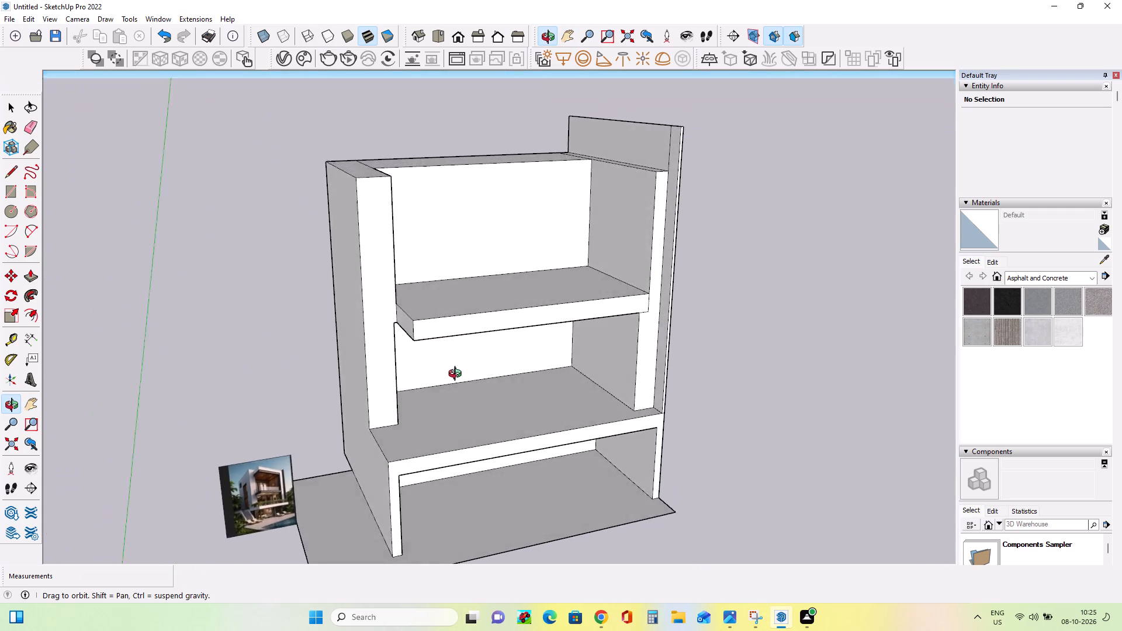
middle_click_drag(458, 375, 435, 384)
scroll(435, 384, "up", 1)
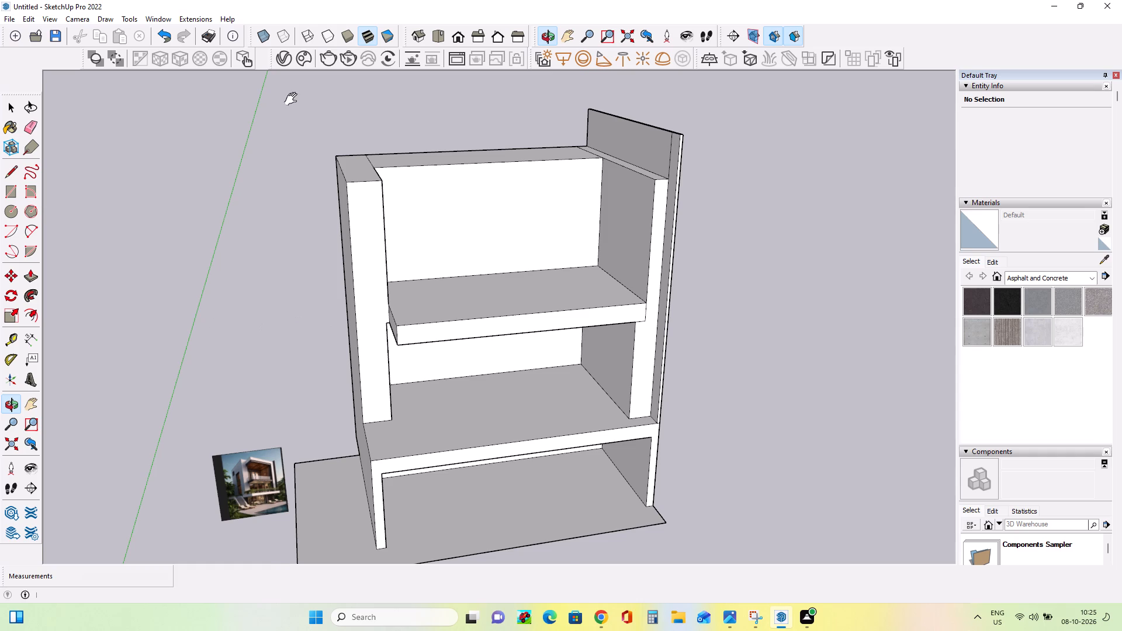
Draw rectangles about 3" high along the third-storey slab's upper edge, 6' 3 1/4" long on its left end and 25' 11 1/4" across its front.
left_click(7, 193)
middle_click_drag(470, 372, 646, 342)
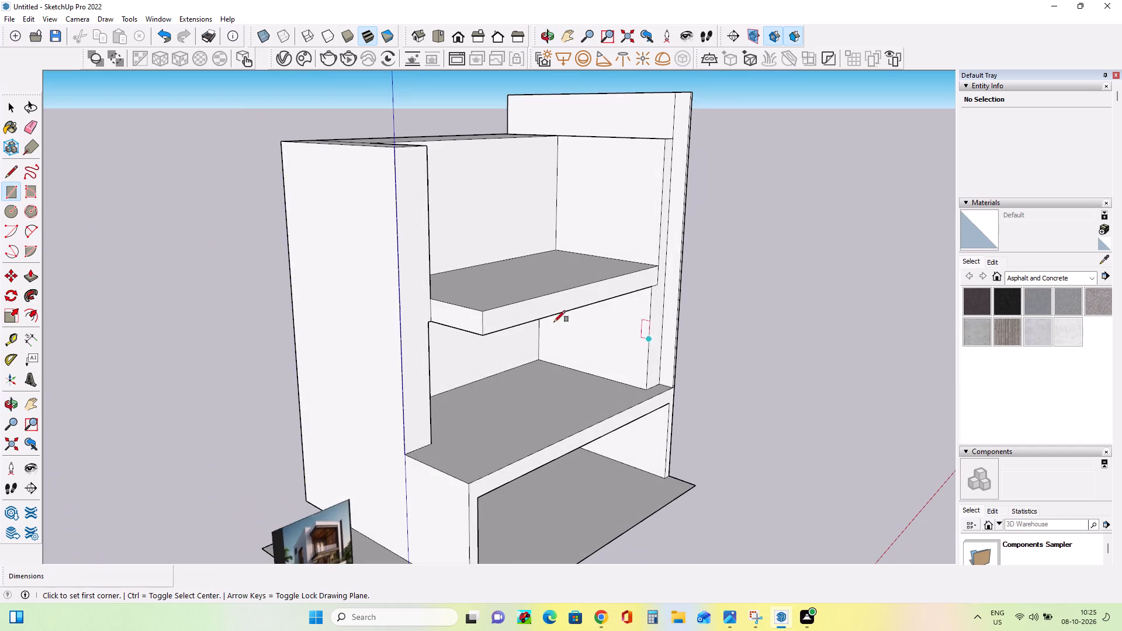
scroll(442, 304, "up", 8)
left_click(421, 288)
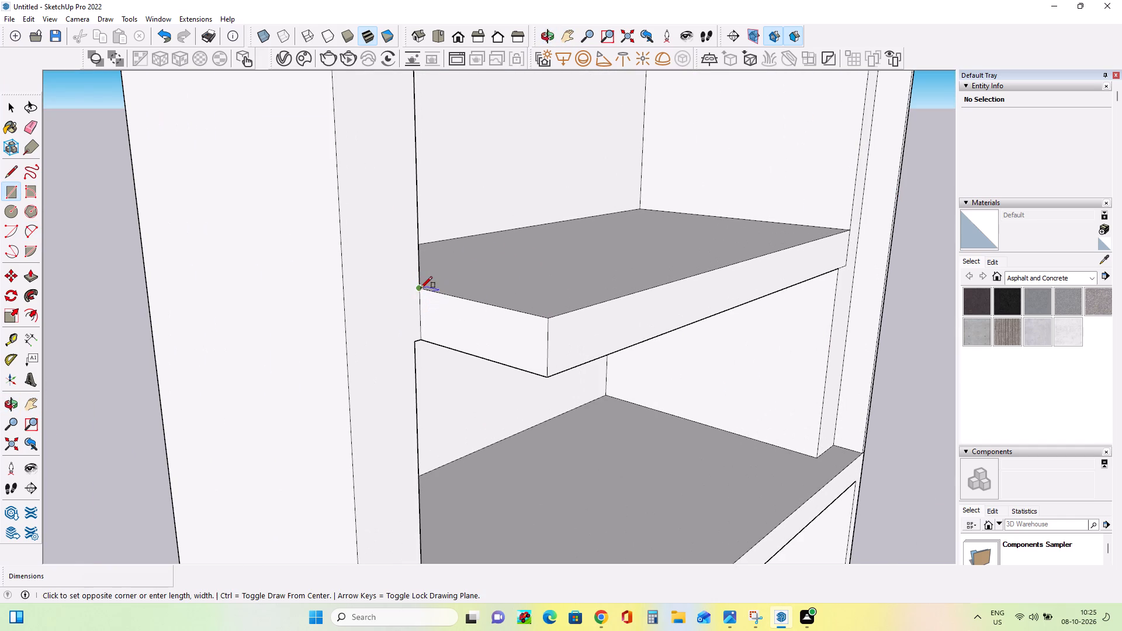
left_click(548, 327)
middle_click_drag(640, 381, 436, 396)
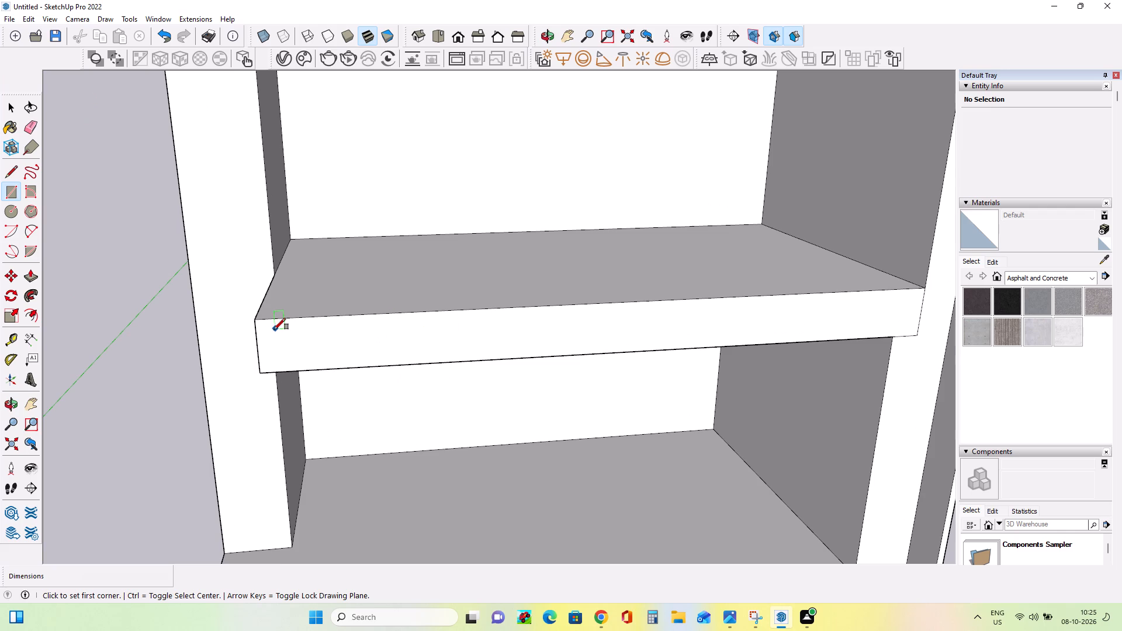
middle_click_drag(293, 342, 460, 325)
left_click(426, 332)
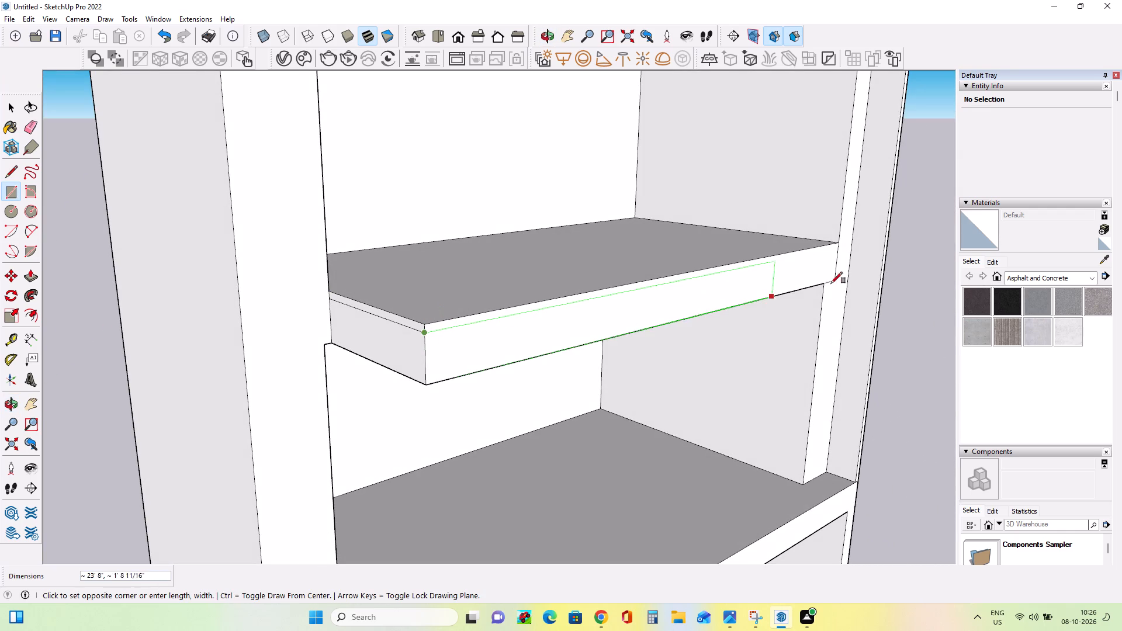
left_click(837, 249)
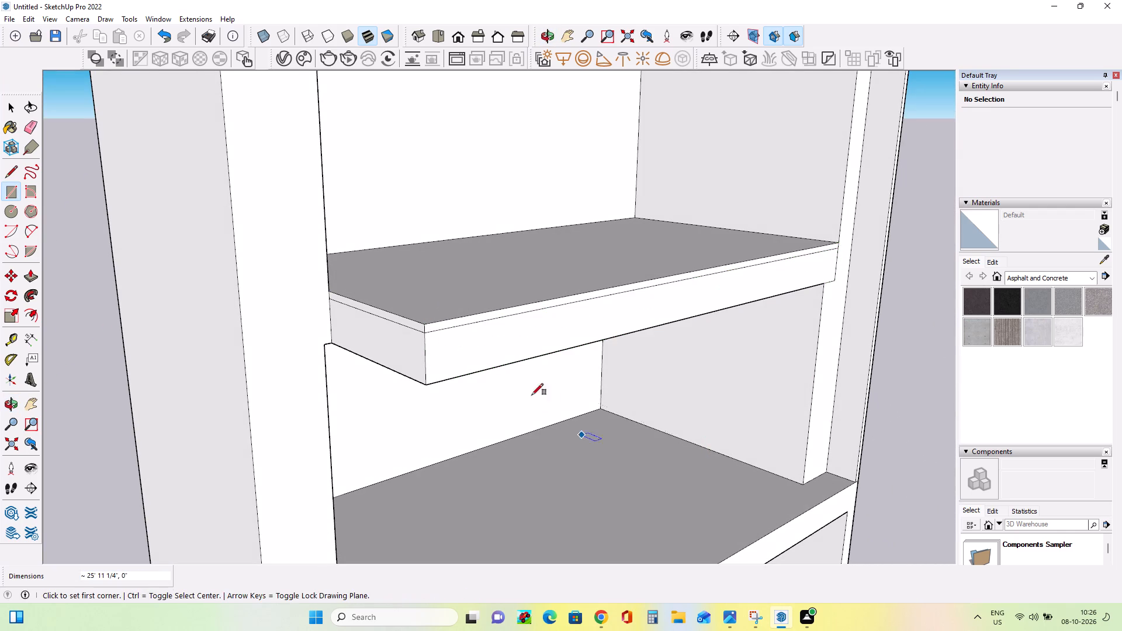
Draw rectangles about 2 3/16" high along the slab's lower edge, 6' 3 1/4" long on its left end and 25' 11 1/4" across its front.
middle_click_drag(490, 373, 538, 352)
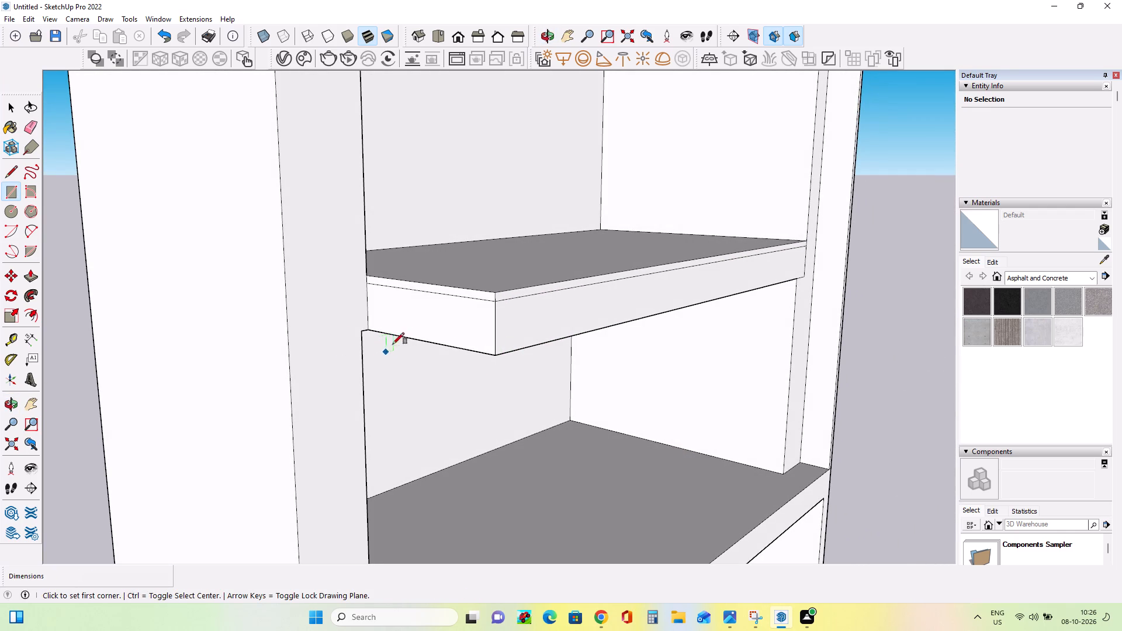
scroll(395, 332, "up", 3)
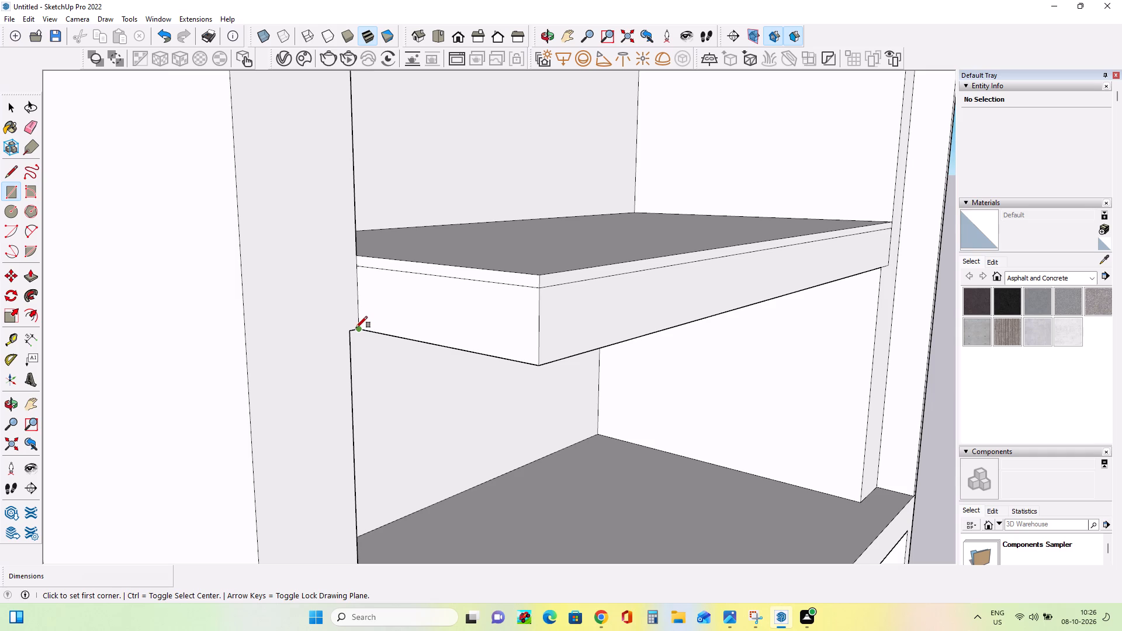
left_click(356, 328)
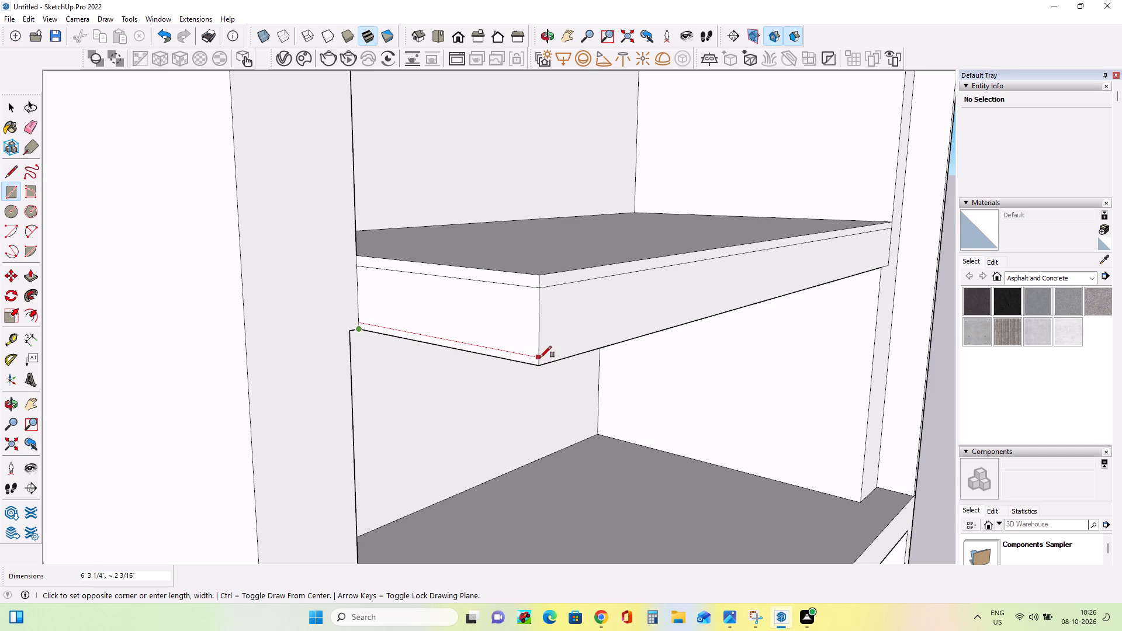
left_click(540, 358)
left_click(539, 365)
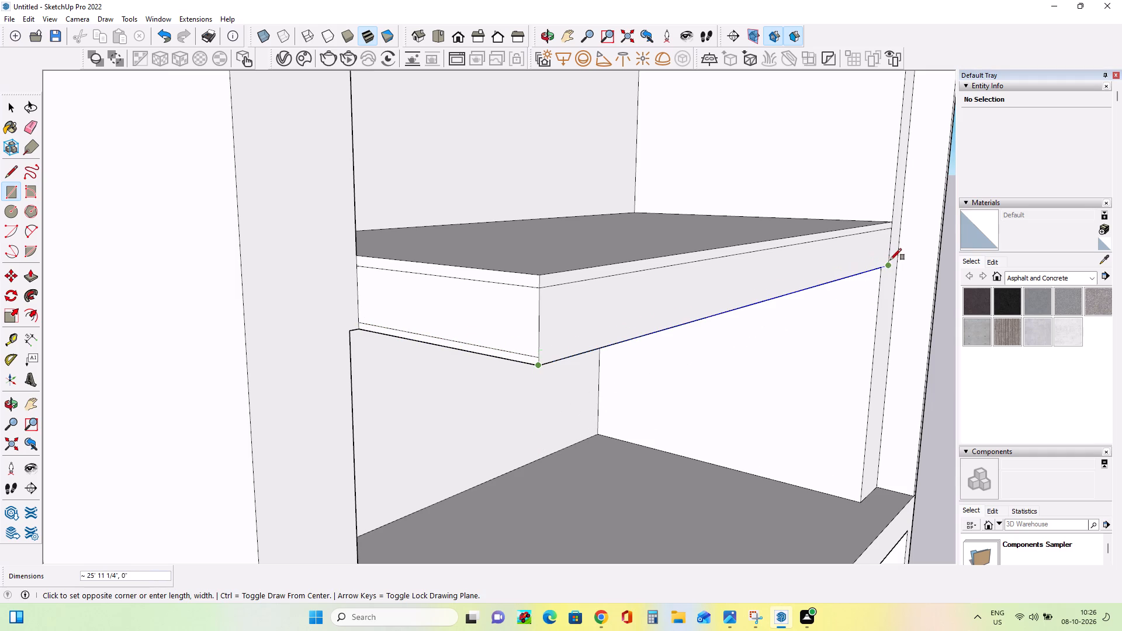
left_click(539, 357)
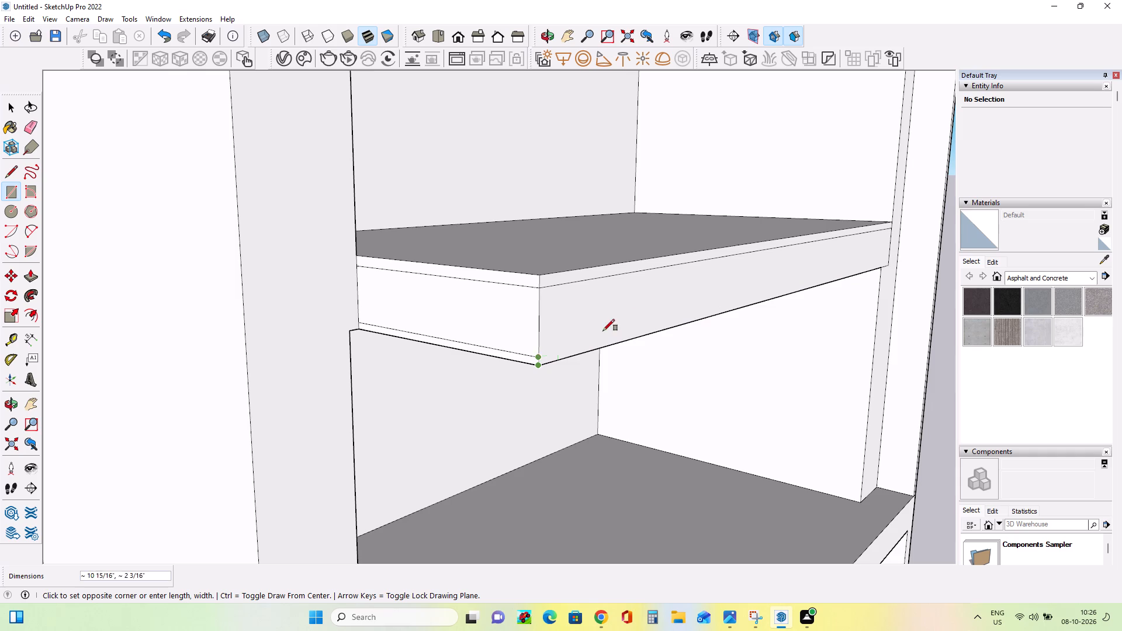
left_click(889, 258)
middle_click_drag(778, 363, 690, 359)
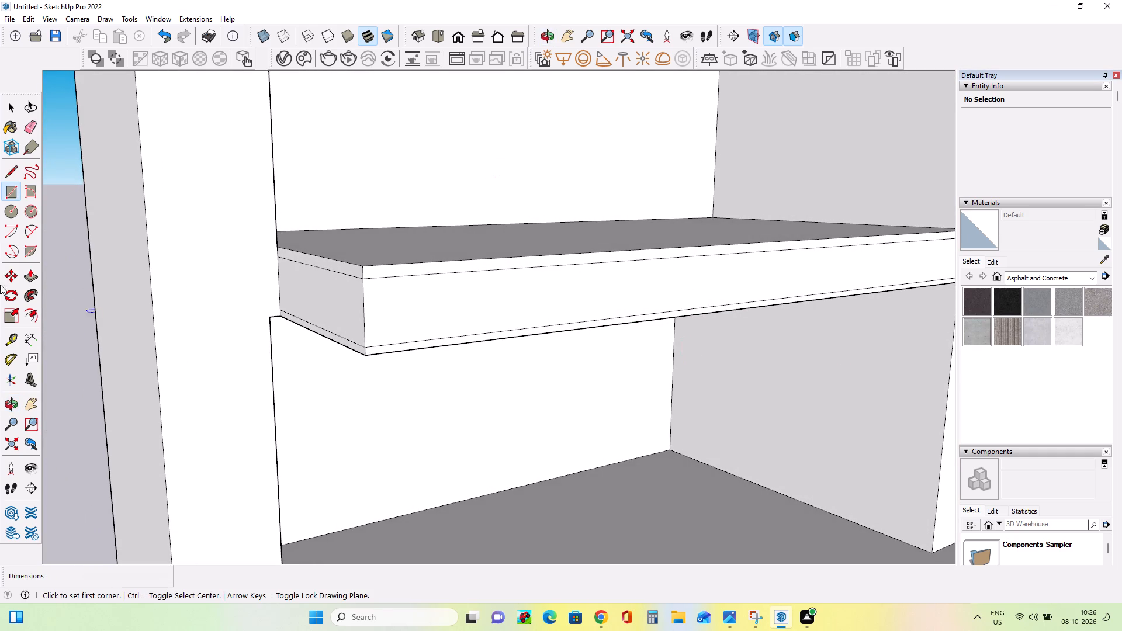
Pull the slab's upper edge strip outward about 15/16" on the front and 3/4" on the left end.
left_click(31, 275)
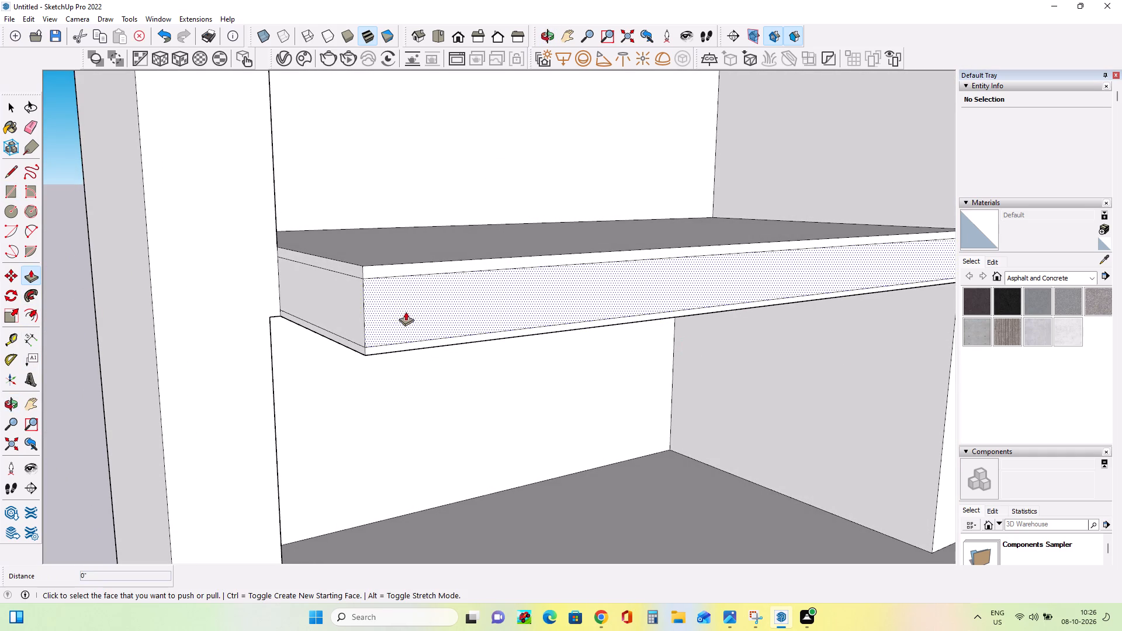
left_click(401, 268)
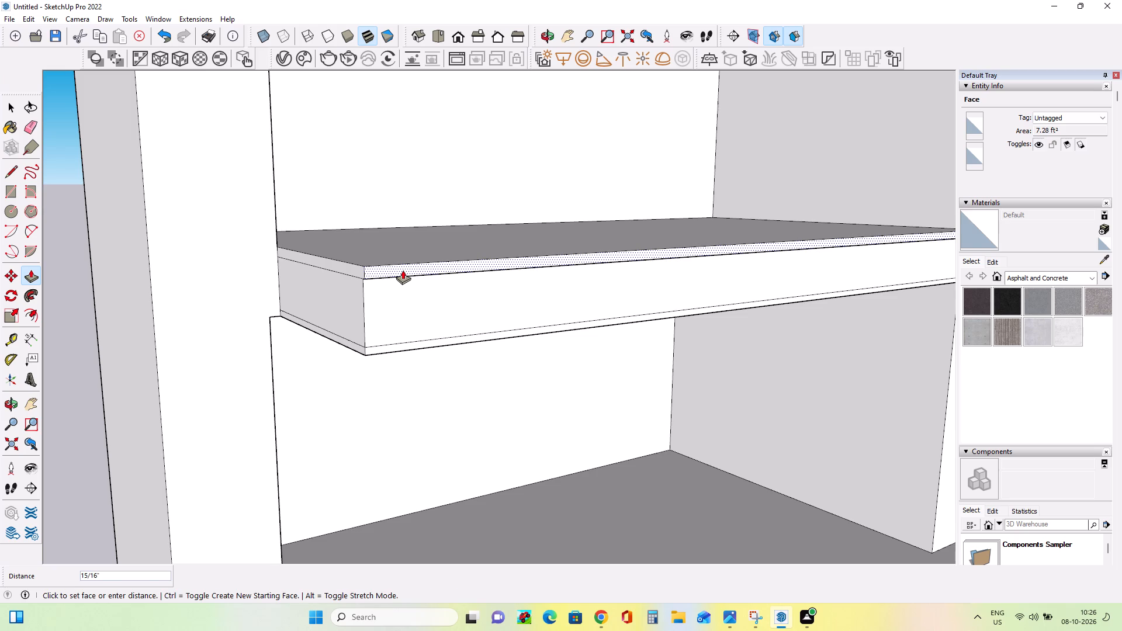
left_click(403, 270)
left_click(349, 269)
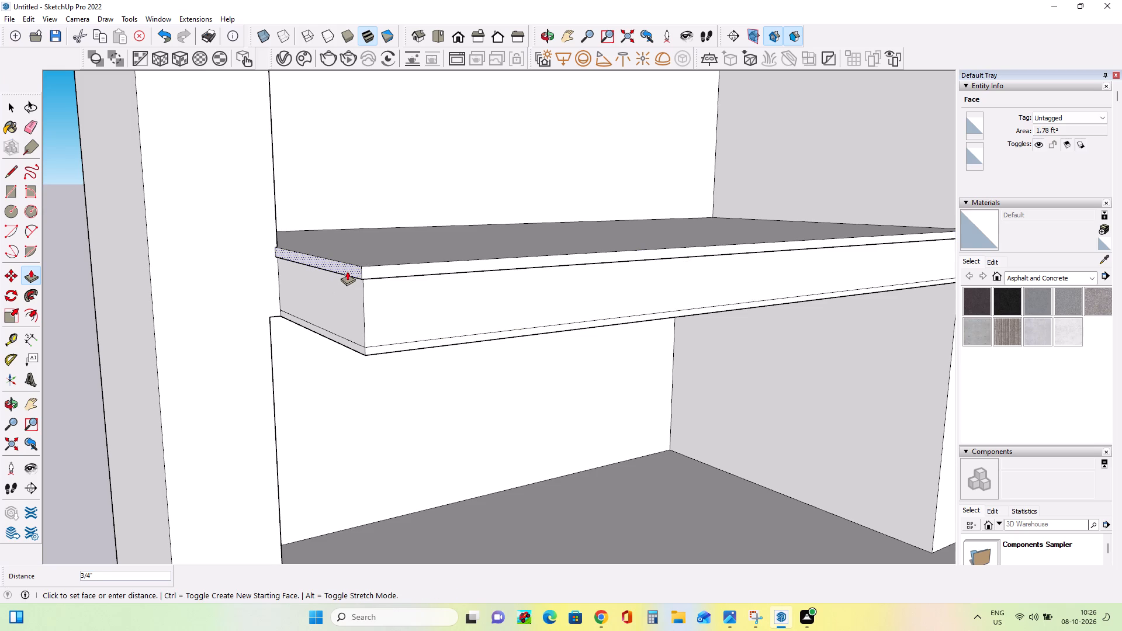
left_click(347, 271)
Pull the slab's lower edge strip slightly outward on the front and about 1 1/16" on the left end.
middle_click_drag(403, 349, 480, 328)
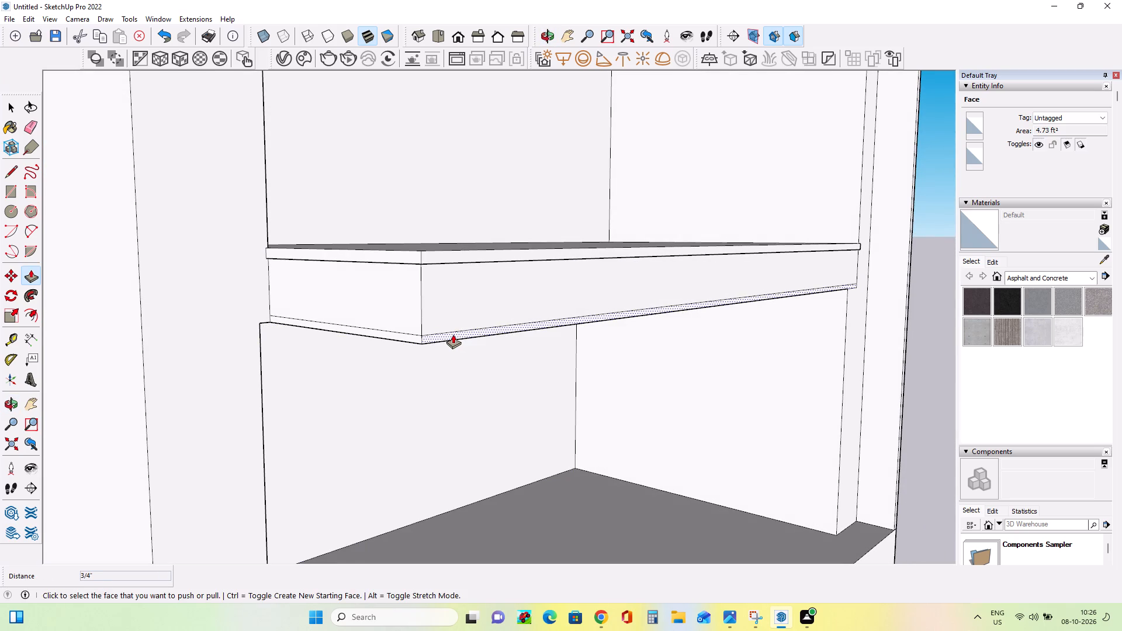
left_click(453, 334)
left_click(456, 336)
left_click(411, 335)
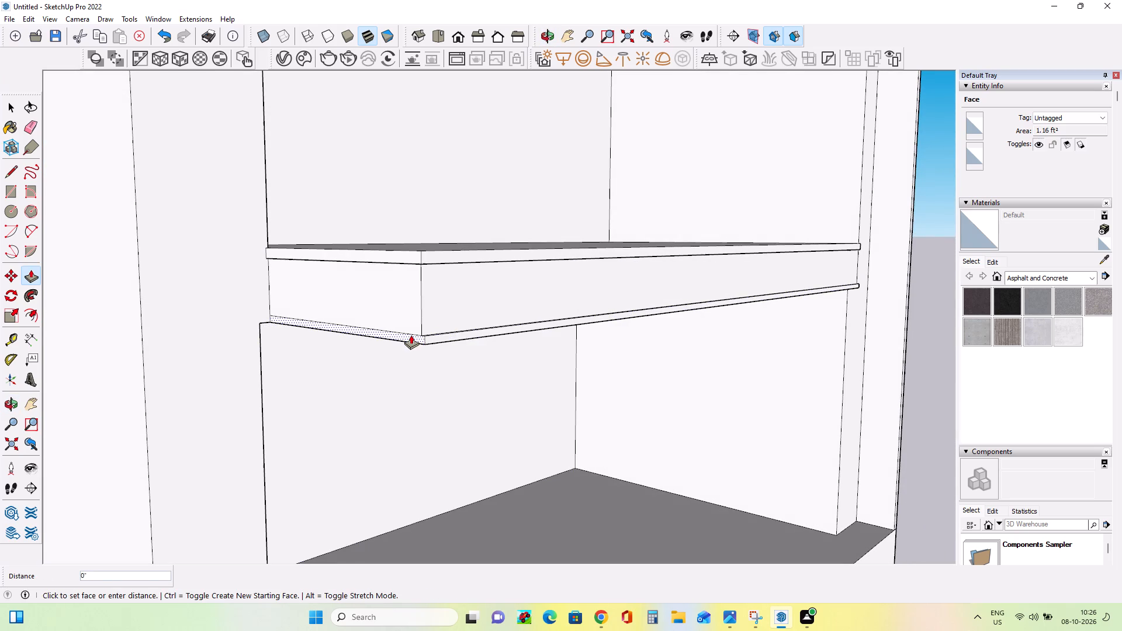
left_click(407, 332)
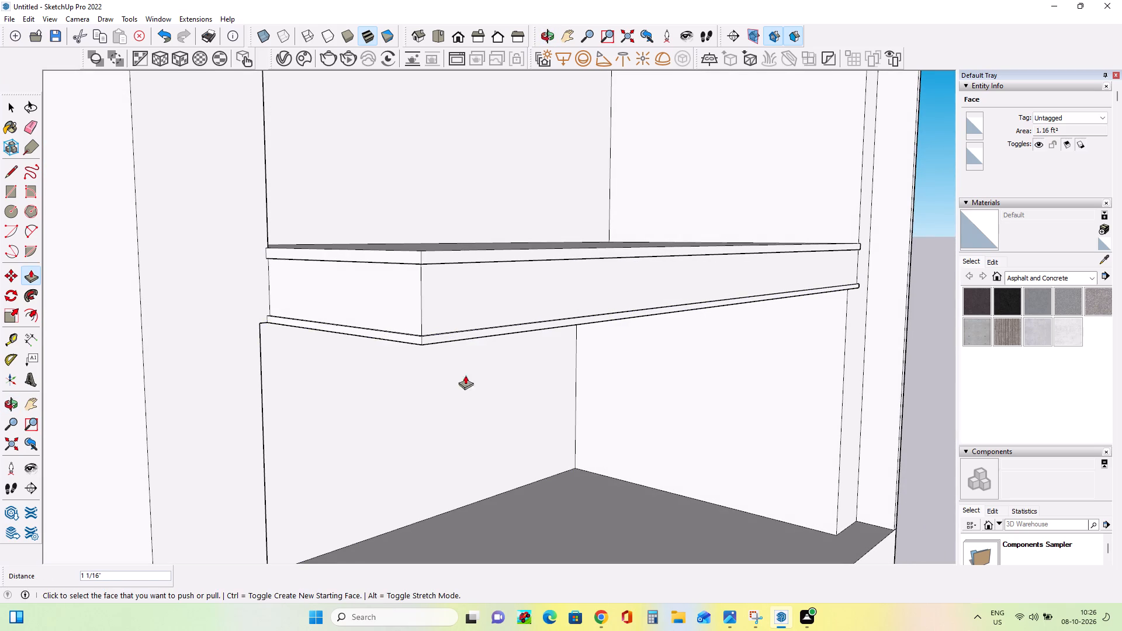
Pull the slab's left end face between the upper and lower edge strips outward about 3 3/16".
middle_click_drag(531, 371, 385, 415)
scroll(383, 401, "down", 7)
middle_click_drag(385, 401, 420, 384)
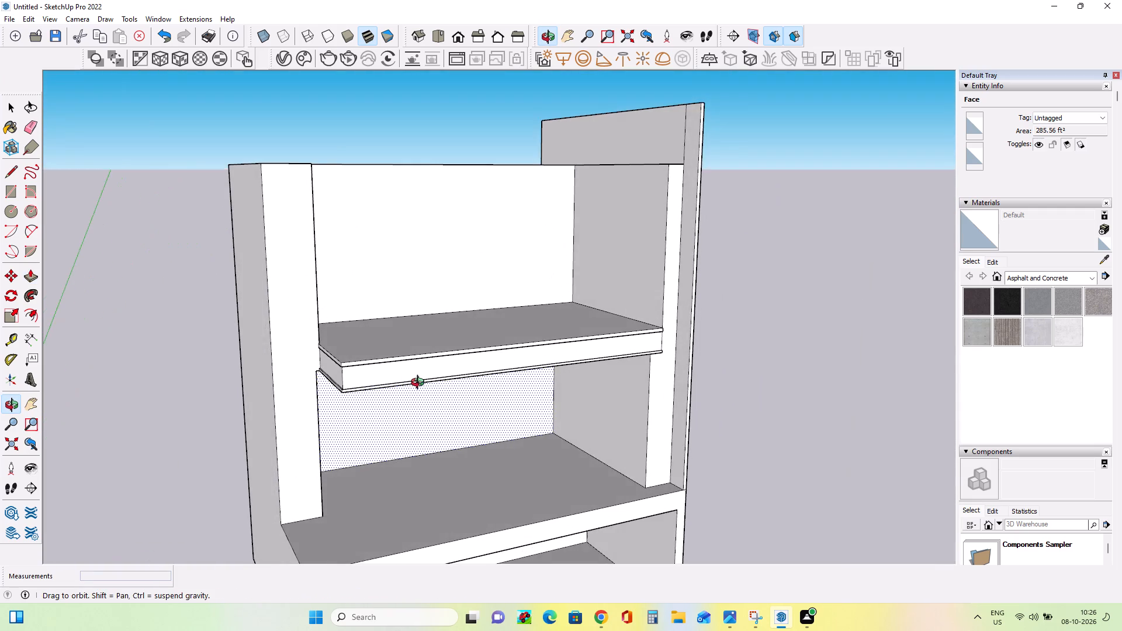
middle_click_drag(420, 384, 438, 383)
scroll(332, 365, "up", 6)
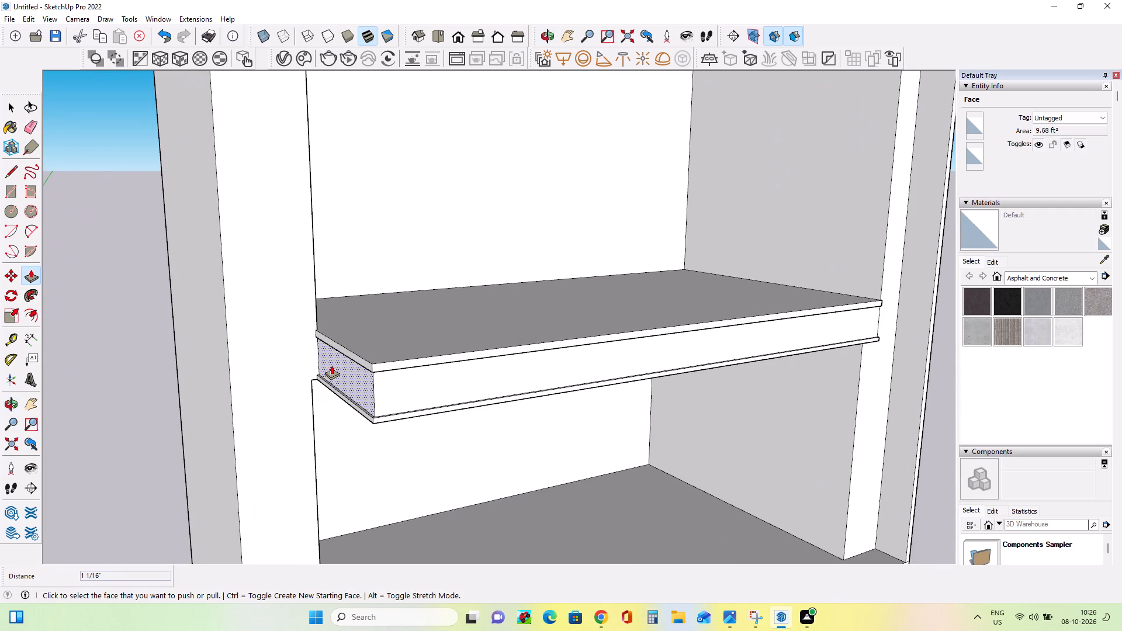
left_click(331, 365)
left_click(324, 365)
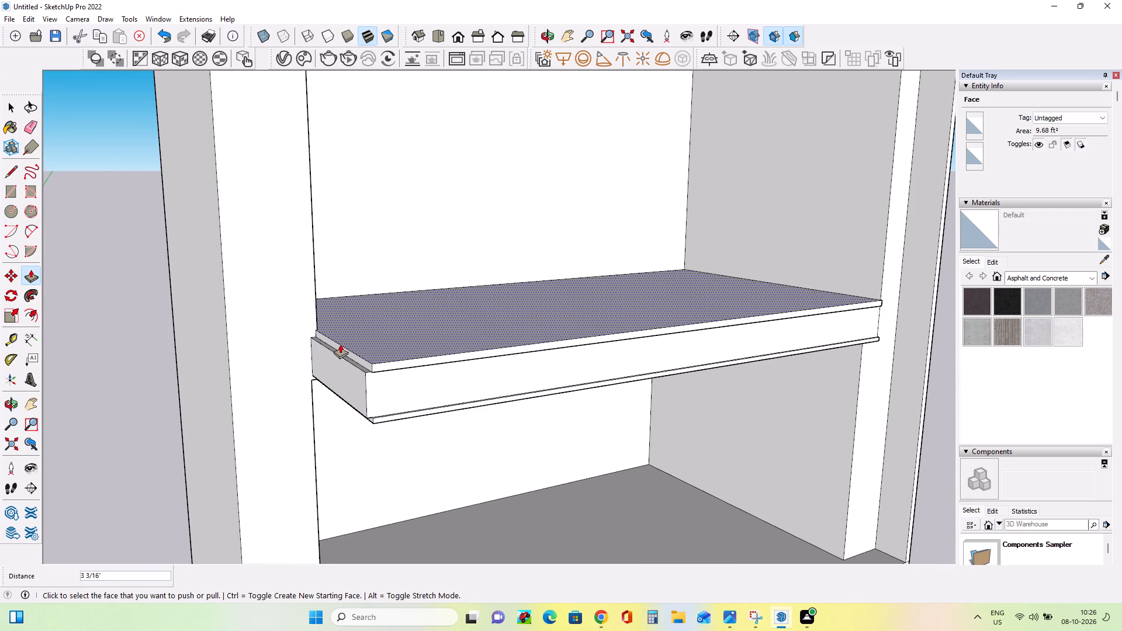
Pull the left end's edge strips on the third-storey slab outward, the upper about 3 1/2" and the lower about 3 3/8".
left_click(340, 346)
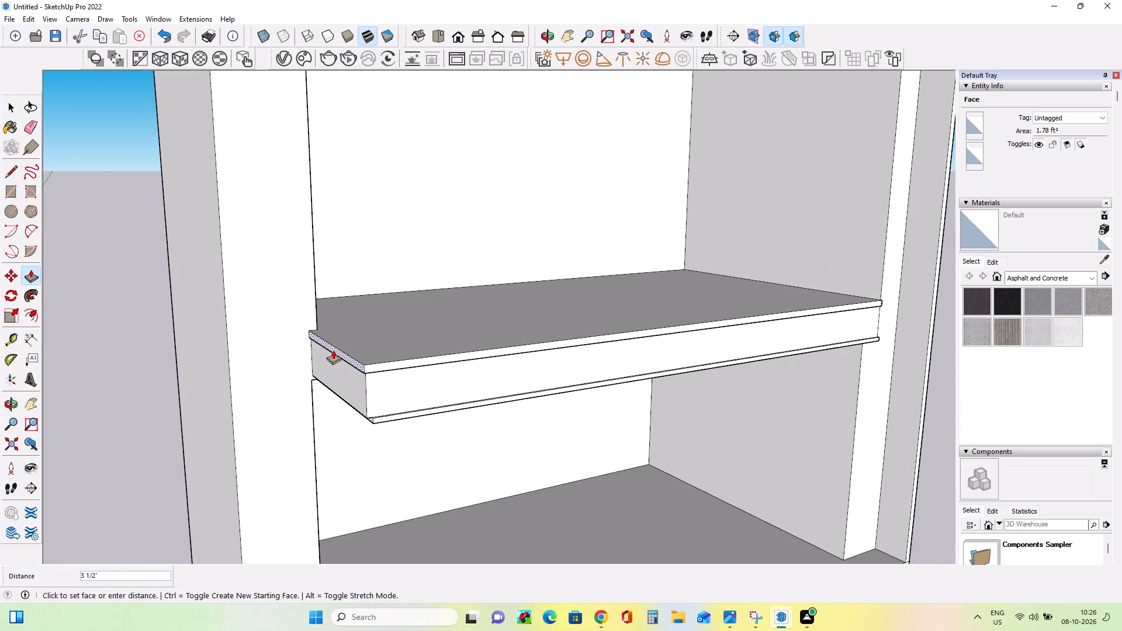
left_click(333, 350)
left_click(370, 418)
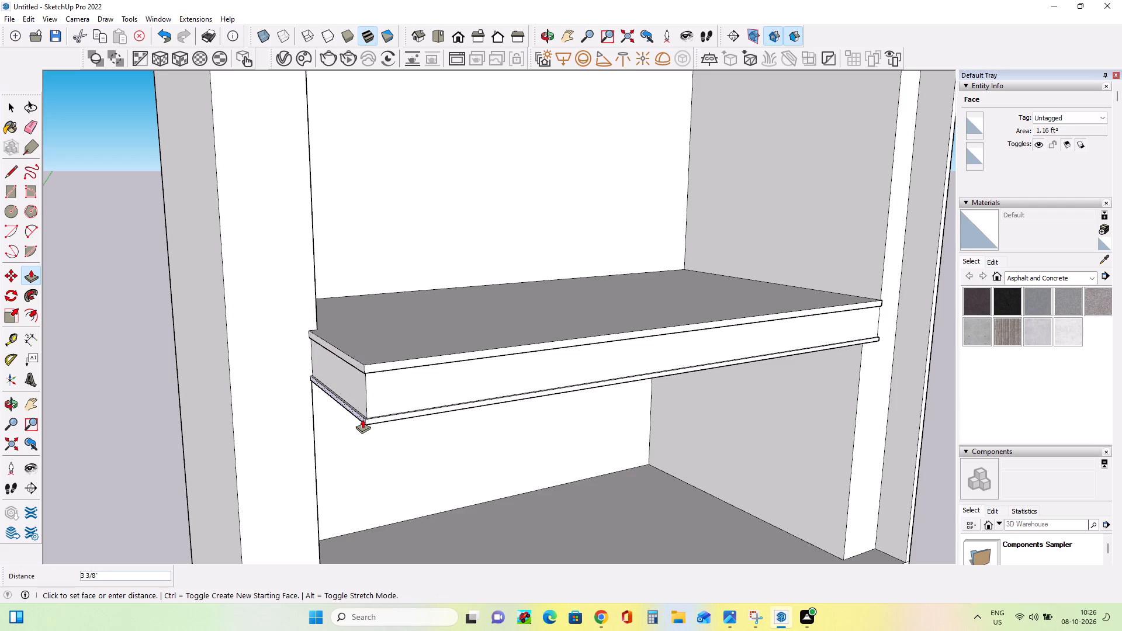
left_click(362, 419)
Push/Pull the left end's upper edge strip about 7/16" to align it with the lower edge strip.
middle_click_drag(451, 419, 371, 373)
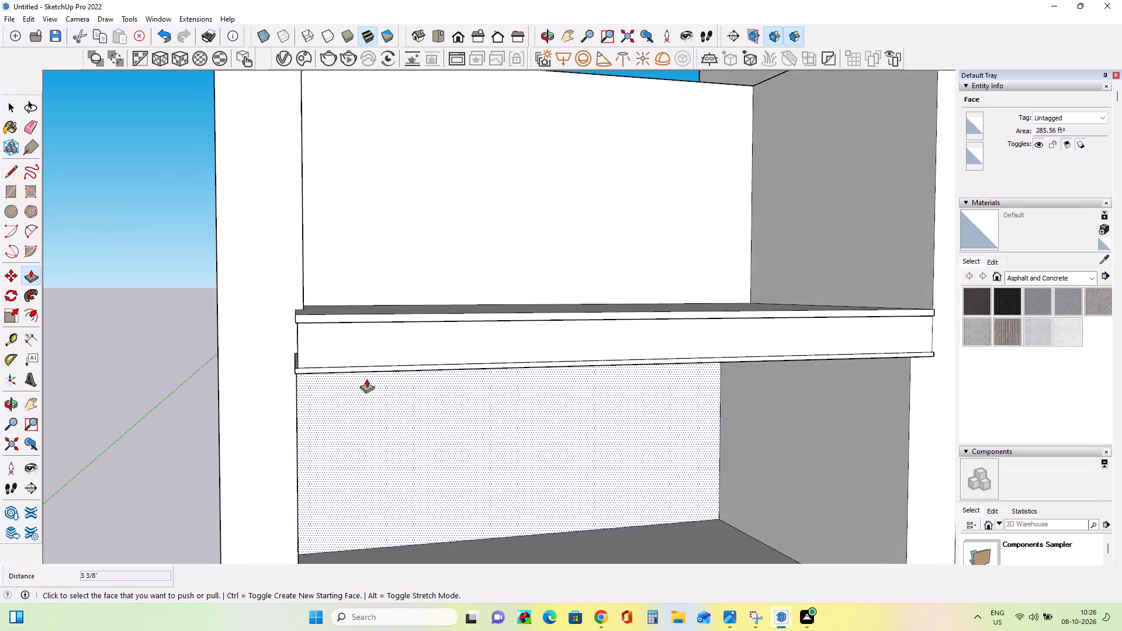
scroll(366, 379, "down", 1)
middle_click_drag(388, 379, 534, 392)
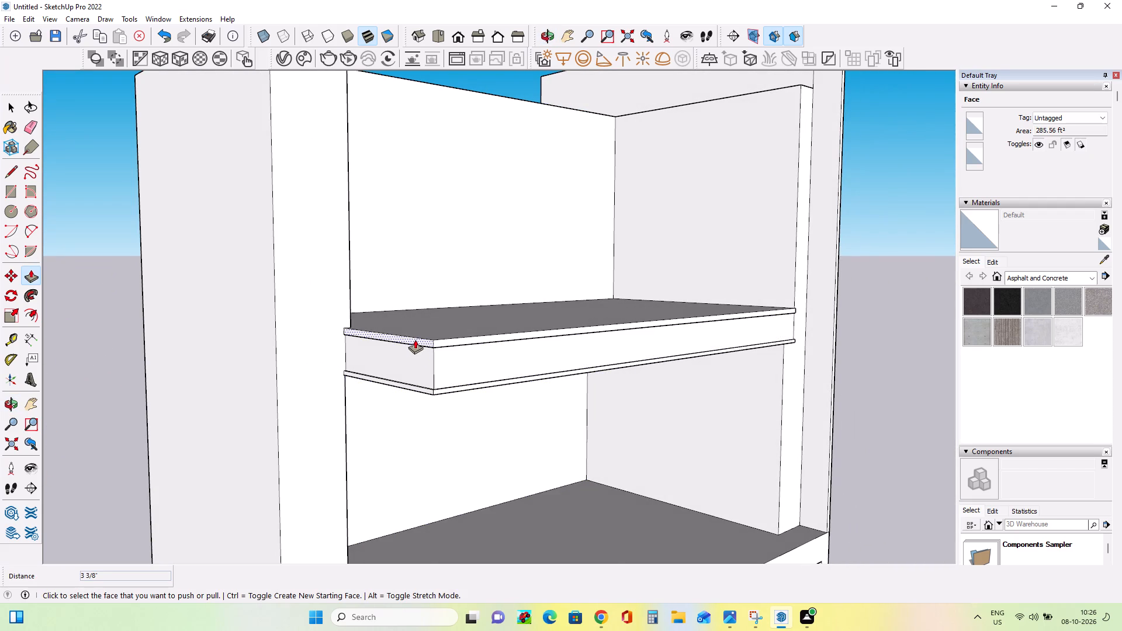
left_click(415, 339)
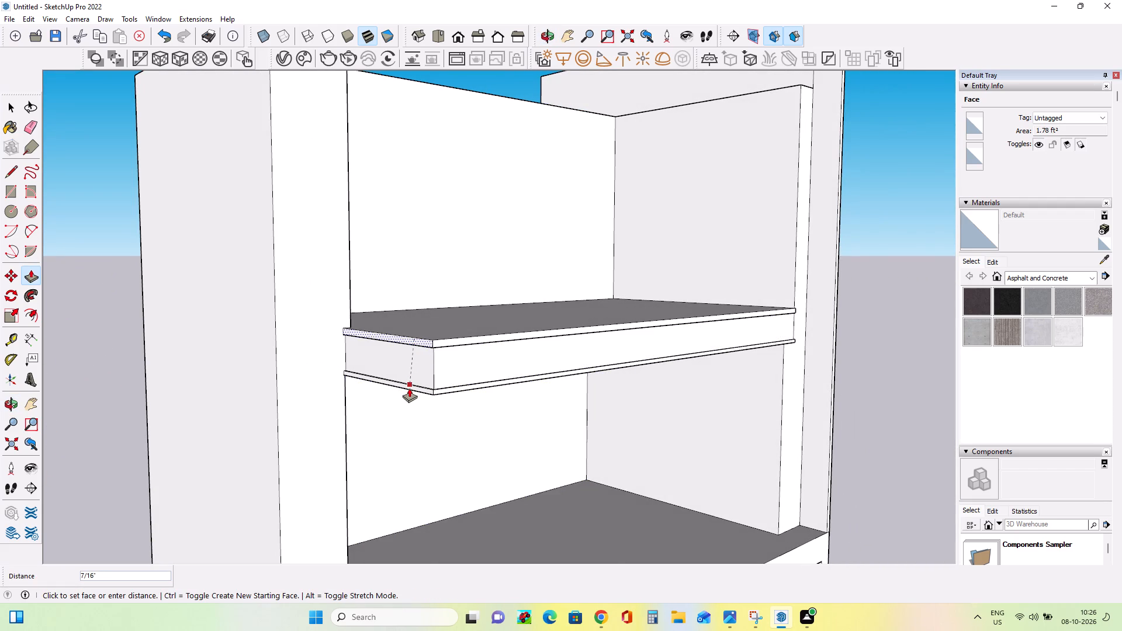
left_click(409, 388)
Examine the slab's edge trims from below and the villa's overall massing from several sides, up to its open top.
middle_click_drag(499, 401, 383, 410)
scroll(383, 410, "down", 8)
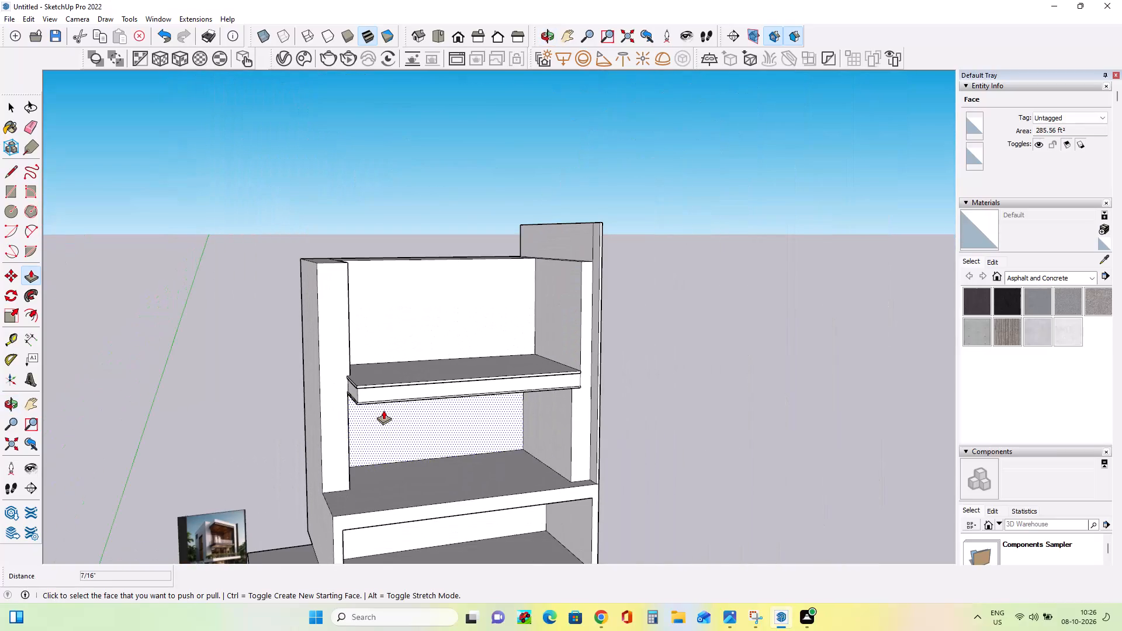
scroll(383, 410, "down", 2)
middle_click_drag(415, 468, 432, 258)
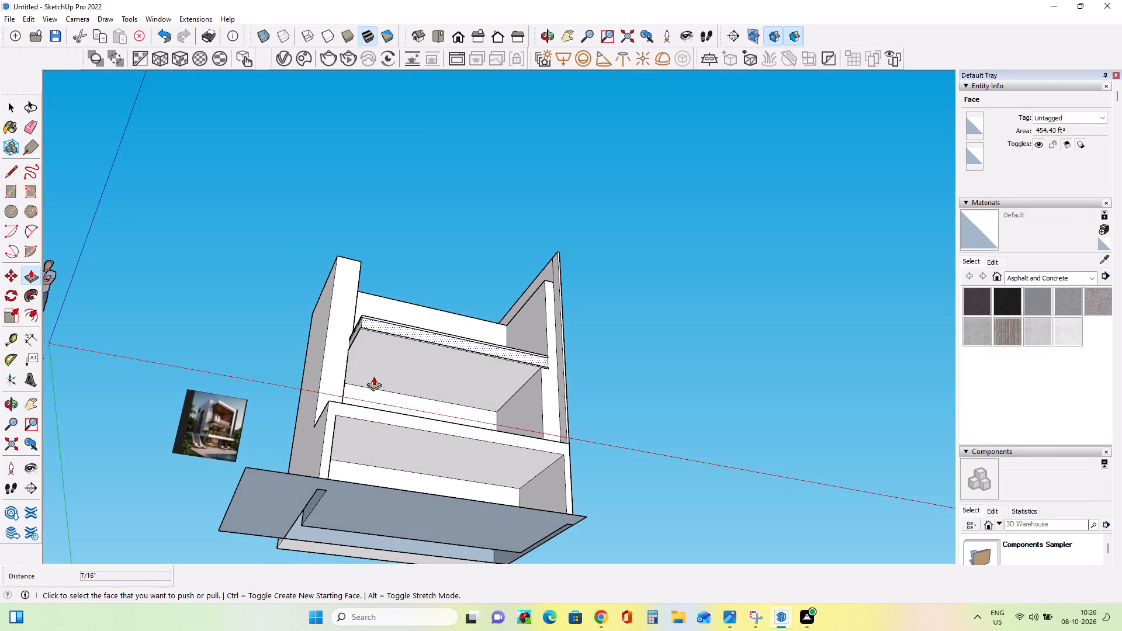
middle_click_drag(373, 376, 376, 339)
scroll(378, 335, "up", 6)
scroll(379, 335, "down", 1)
scroll(379, 335, "up", 5)
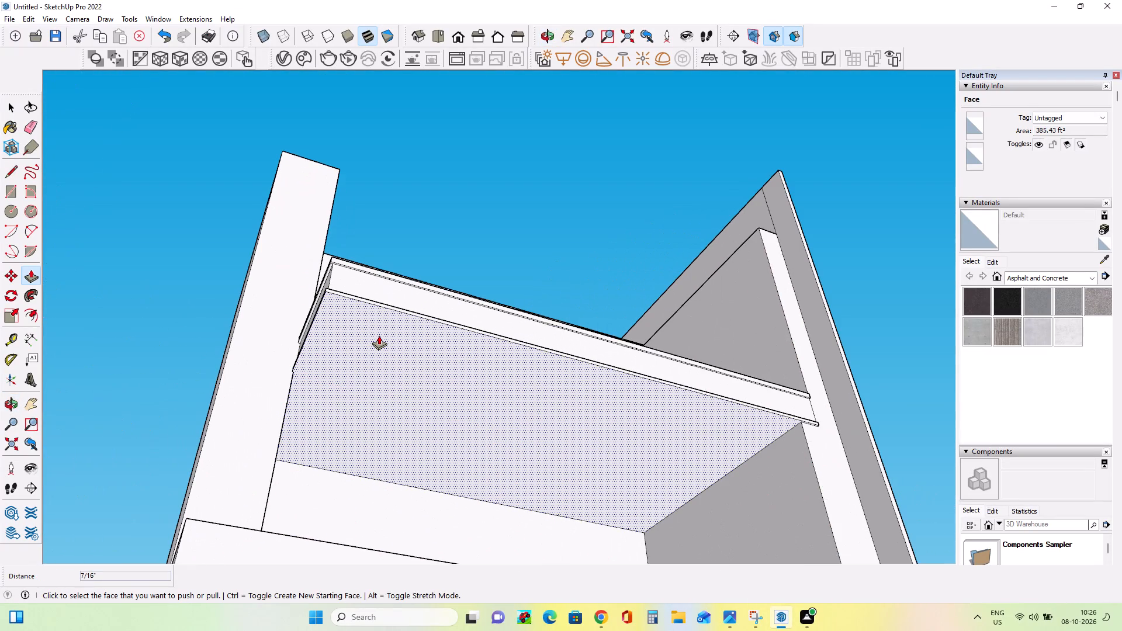
middle_click_drag(385, 316, 473, 386)
scroll(383, 337, "up", 8)
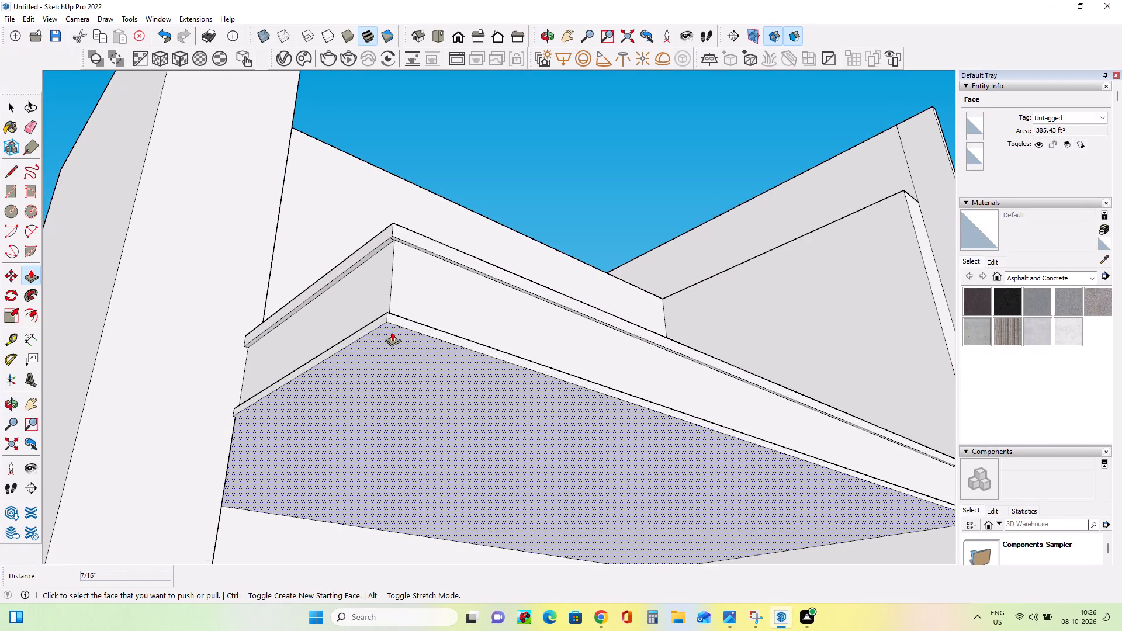
middle_click_drag(399, 334, 401, 351)
scroll(401, 351, "down", 20)
scroll(401, 351, "down", 2)
middle_click_drag(480, 360, 483, 421)
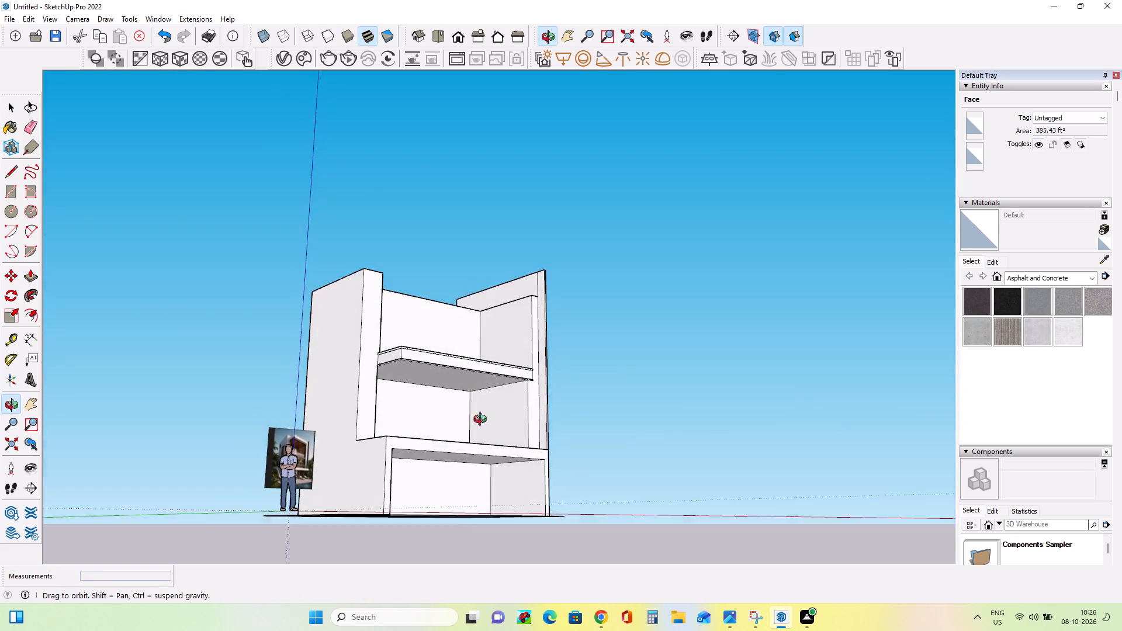
middle_click_drag(483, 421, 483, 424)
middle_click_drag(550, 426, 519, 488)
scroll(382, 496, "up", 3)
middle_click_drag(406, 477, 501, 502)
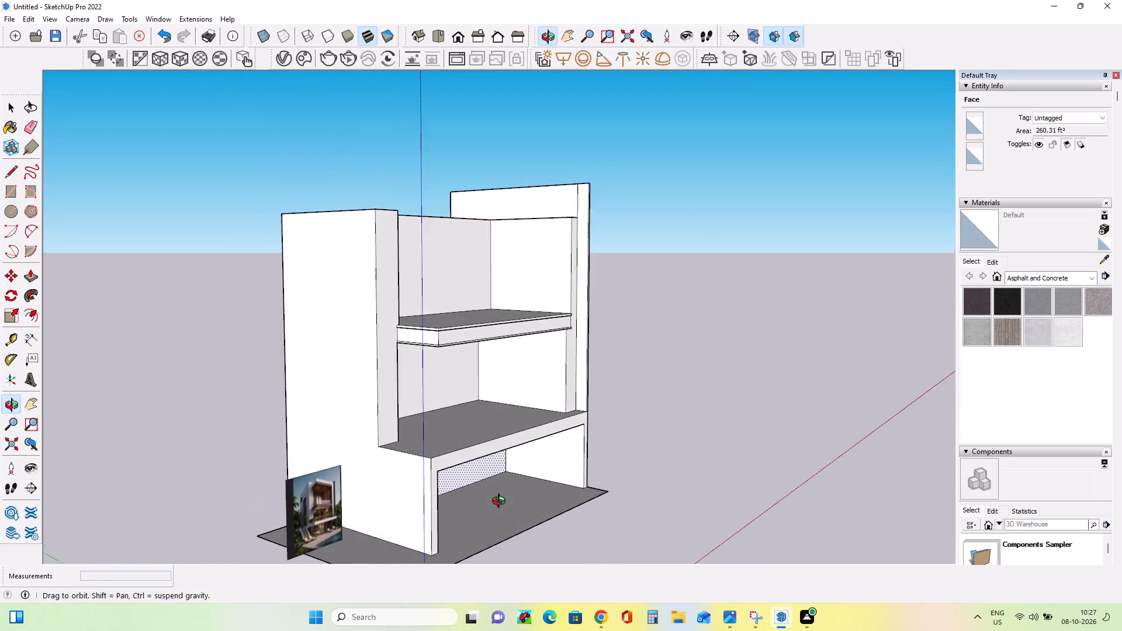
middle_click_drag(501, 502, 350, 523)
scroll(473, 292, "down", 2)
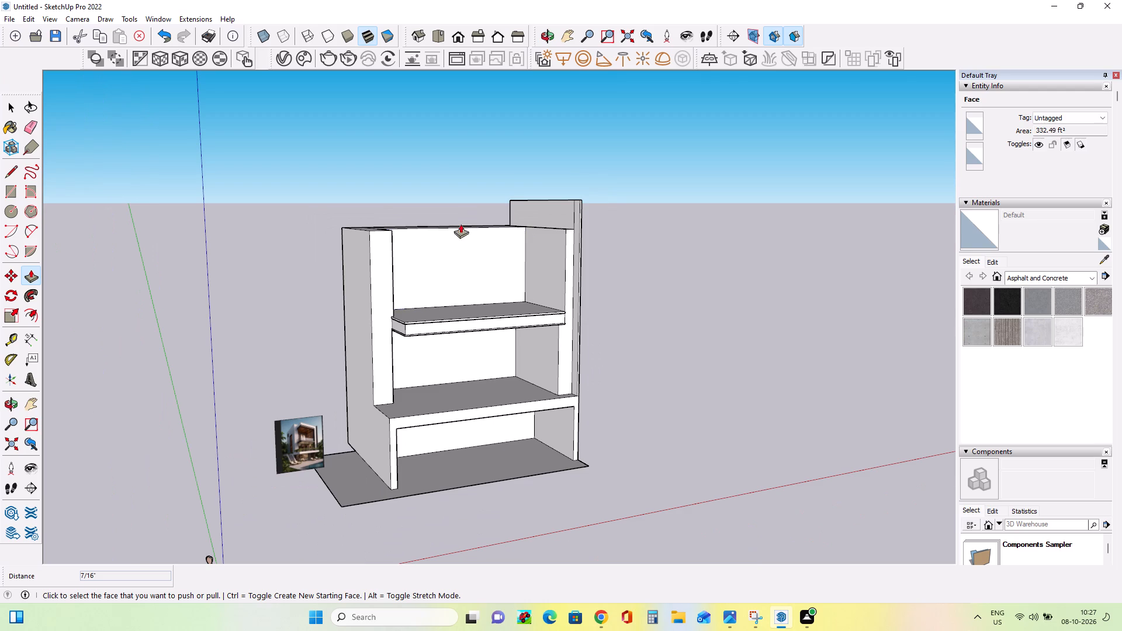
scroll(463, 217, "up", 3)
middle_click_drag(477, 272, 403, 353)
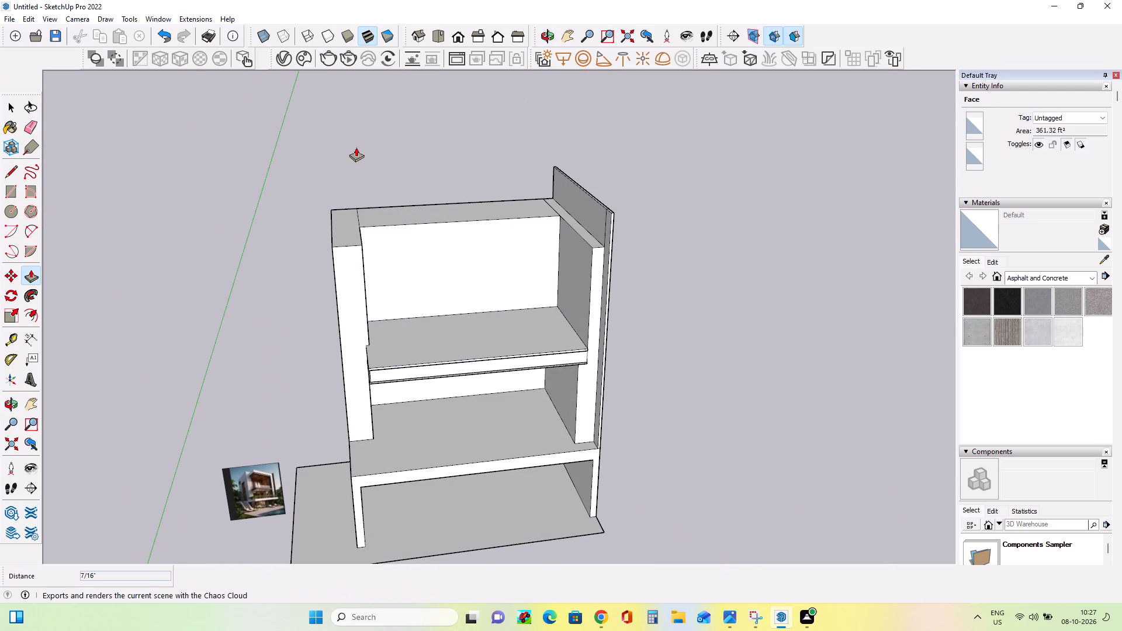
Draw a rectangle about 1' 5 13/16" high and 25' 11 1/4" long along the top of the third-storey back wall.
left_click(9, 194)
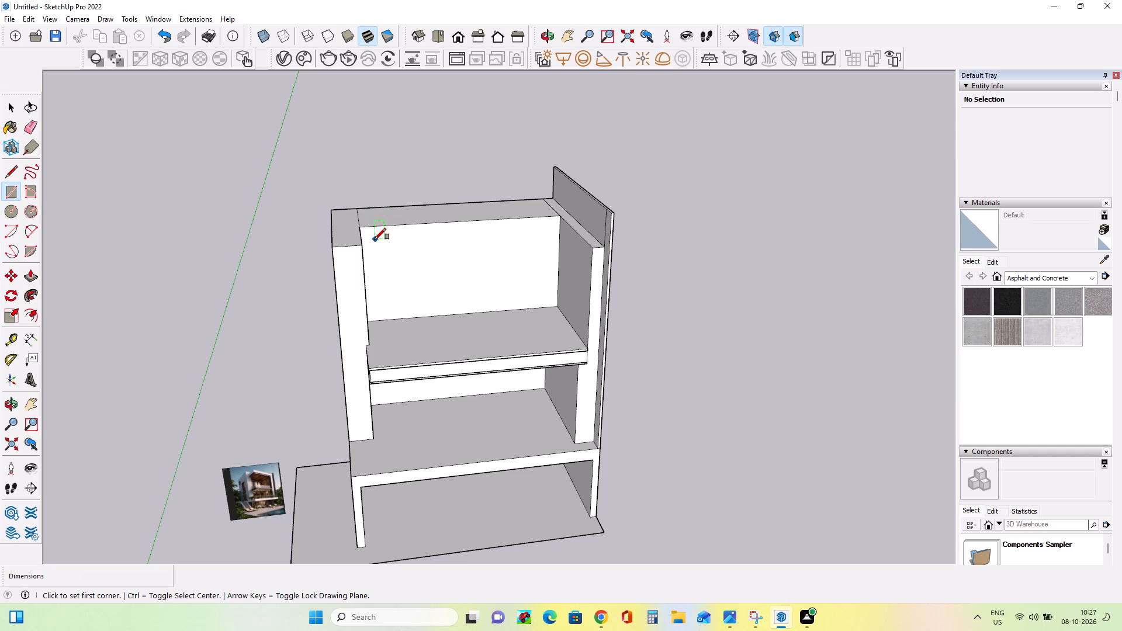
scroll(368, 244, "up", 4)
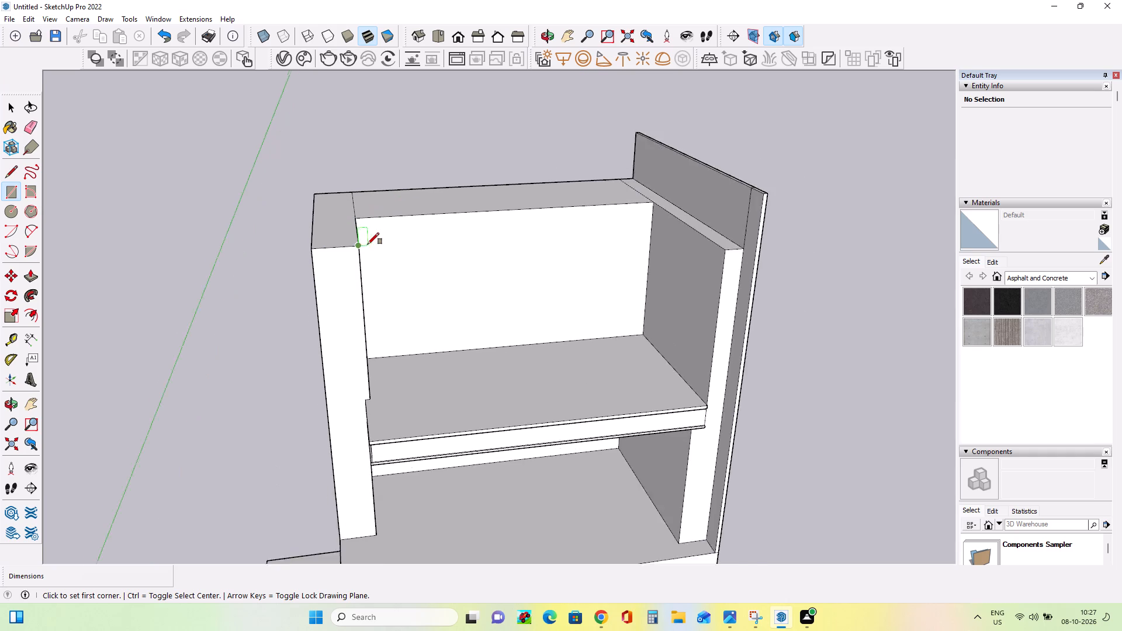
scroll(368, 244, "up", 1)
middle_click_drag(407, 229, 322, 264)
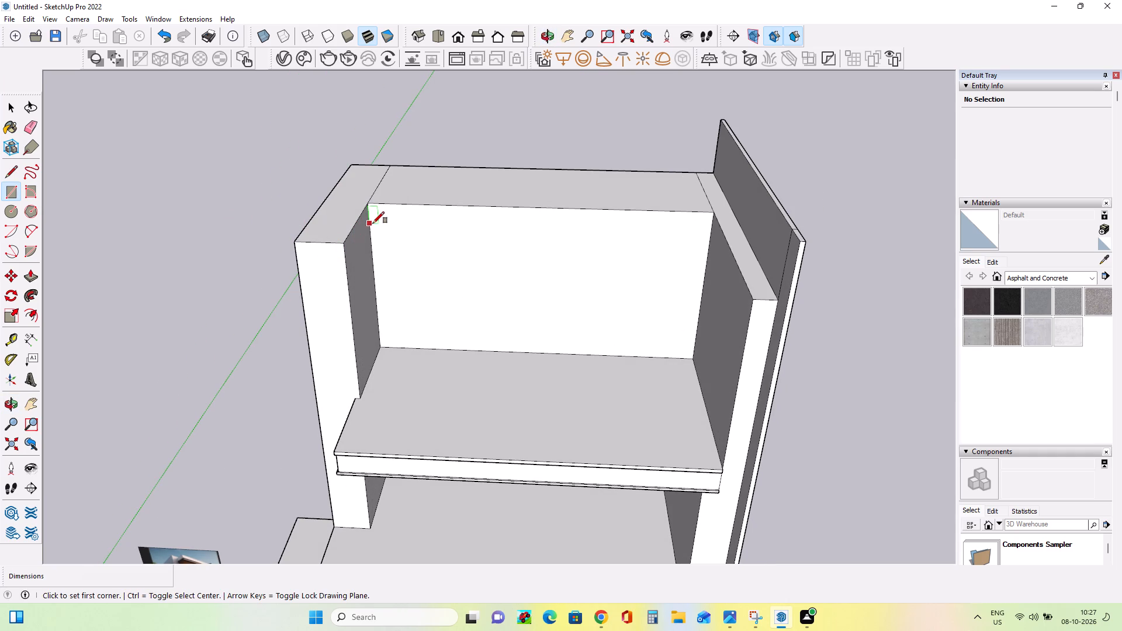
left_click(369, 221)
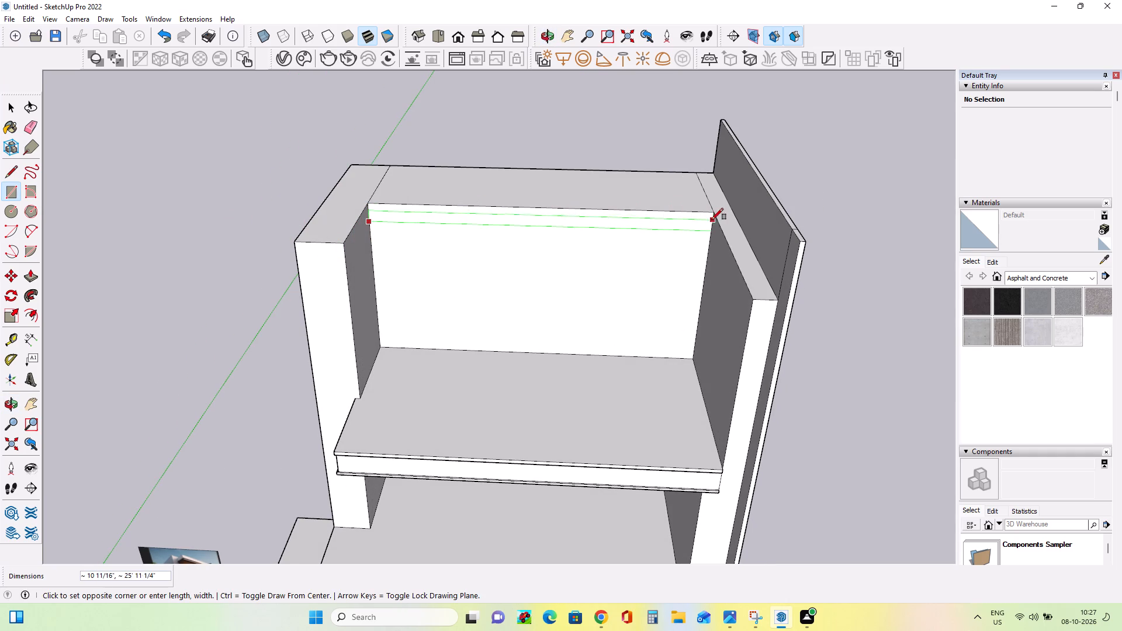
left_click(716, 215)
Pull the strip at the back wall's top forward 7' 5 13/16" to the pillar's front face to form the roof slab.
left_click(32, 269)
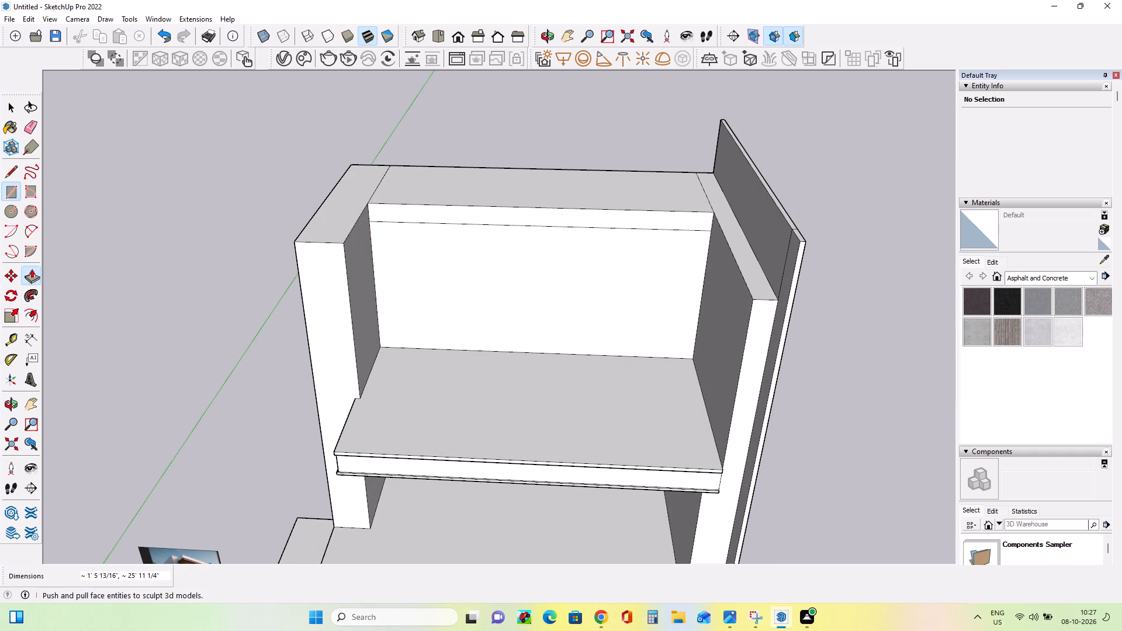
left_click(400, 209)
left_click(321, 264)
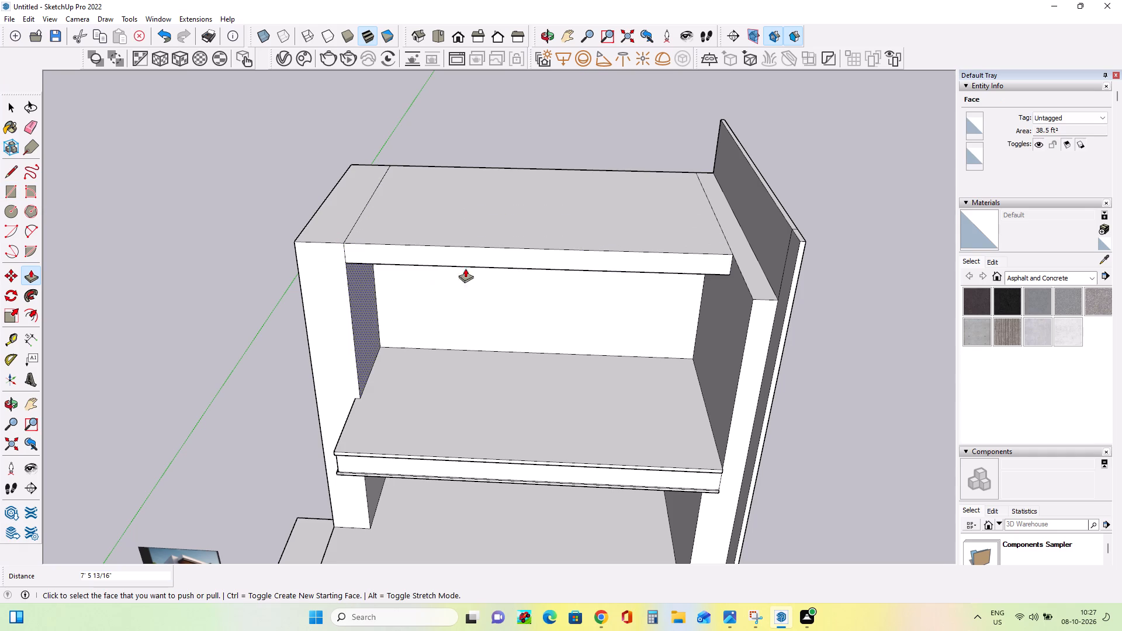
Extend the roof slab's front face another 6' 3 1/4" to match the third-storey floor slab's overhang.
middle_click_drag(473, 266, 565, 225)
left_click(411, 249)
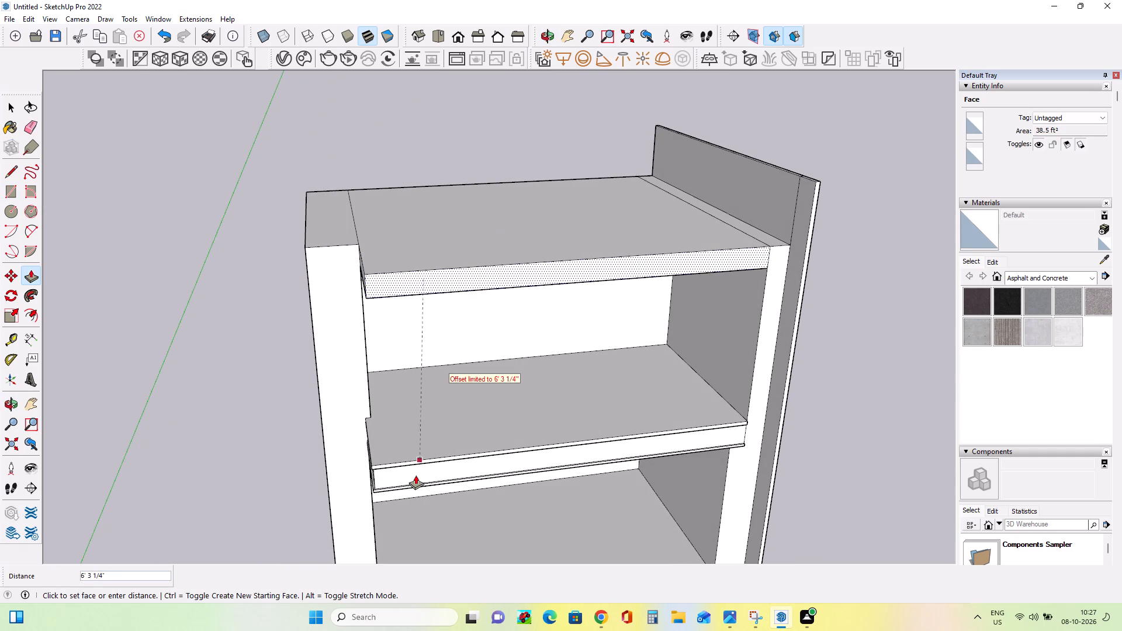
left_click(415, 475)
Raise the top face of the left side wall about 2' 5 1/4" above the roof slab.
middle_click_drag(361, 332, 543, 307)
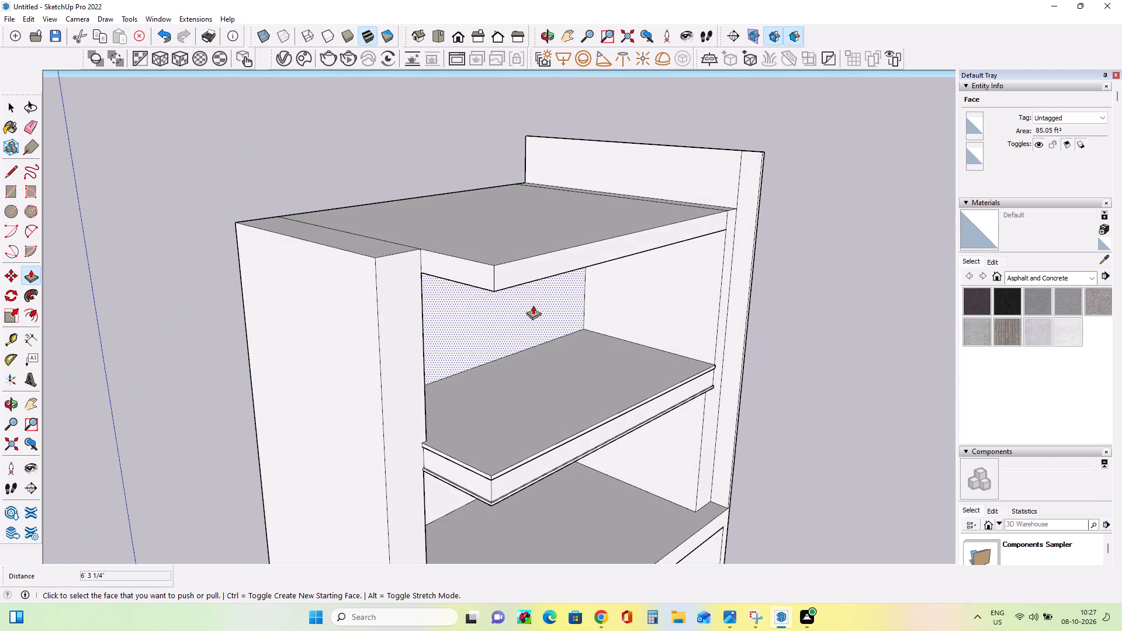
middle_click_drag(527, 289, 443, 304)
middle_click_drag(458, 261, 463, 272)
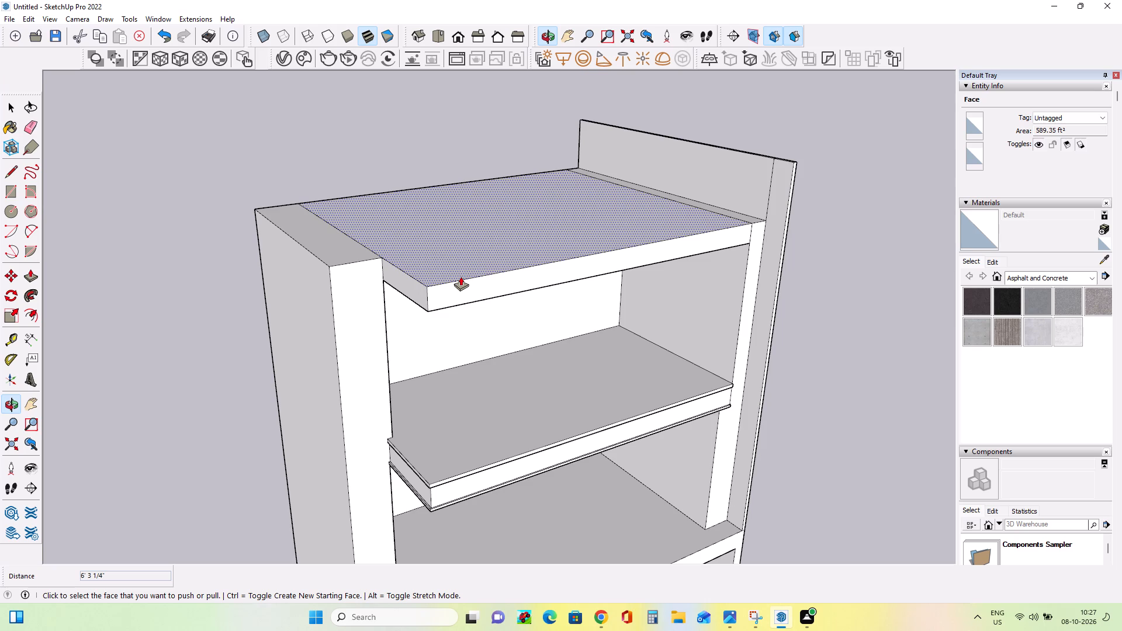
middle_click_drag(460, 276, 461, 297)
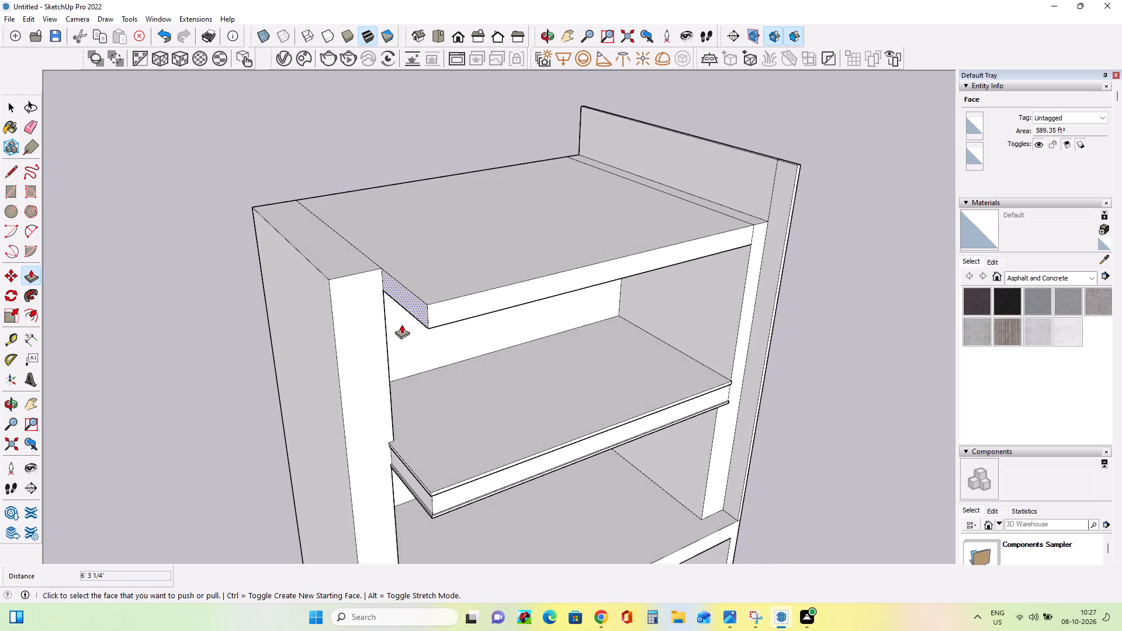
middle_click_drag(409, 316, 392, 308)
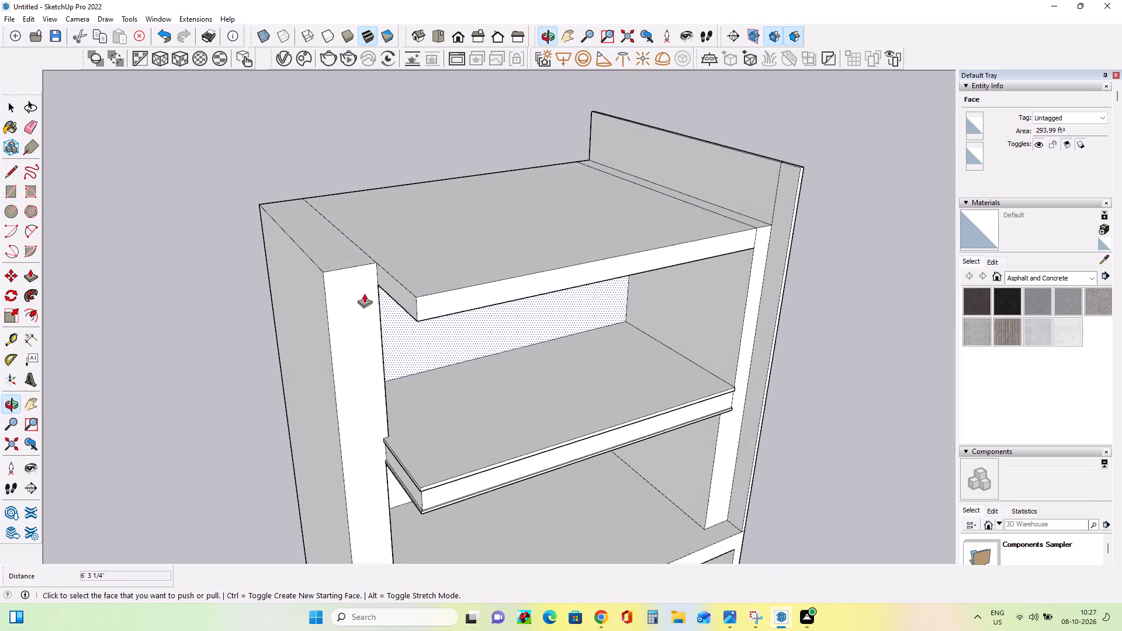
left_click(345, 245)
left_click(341, 210)
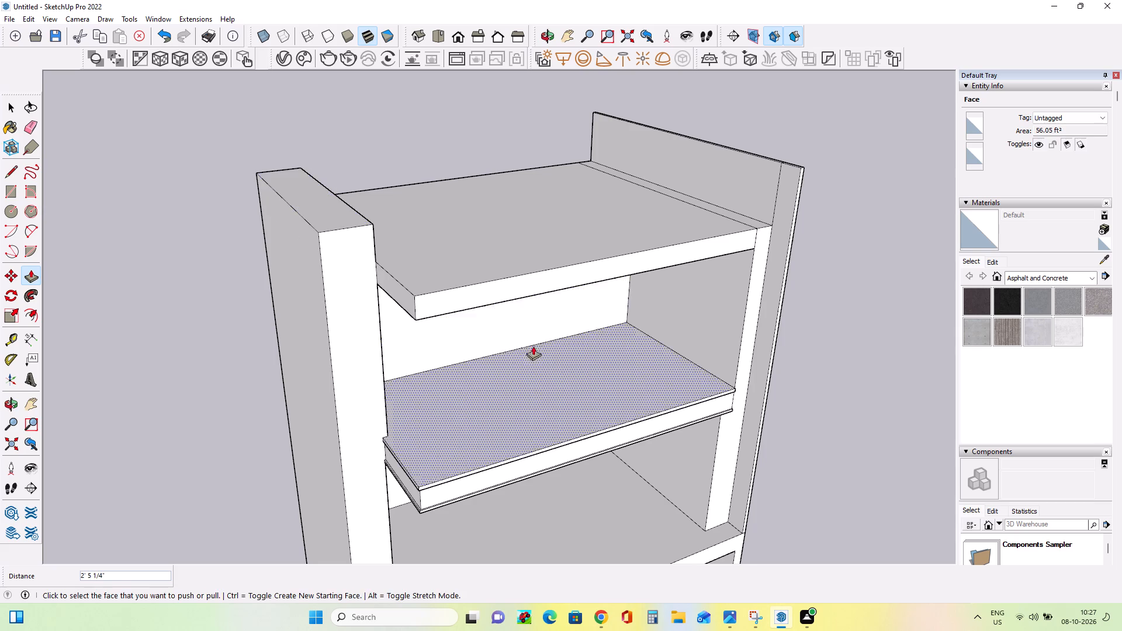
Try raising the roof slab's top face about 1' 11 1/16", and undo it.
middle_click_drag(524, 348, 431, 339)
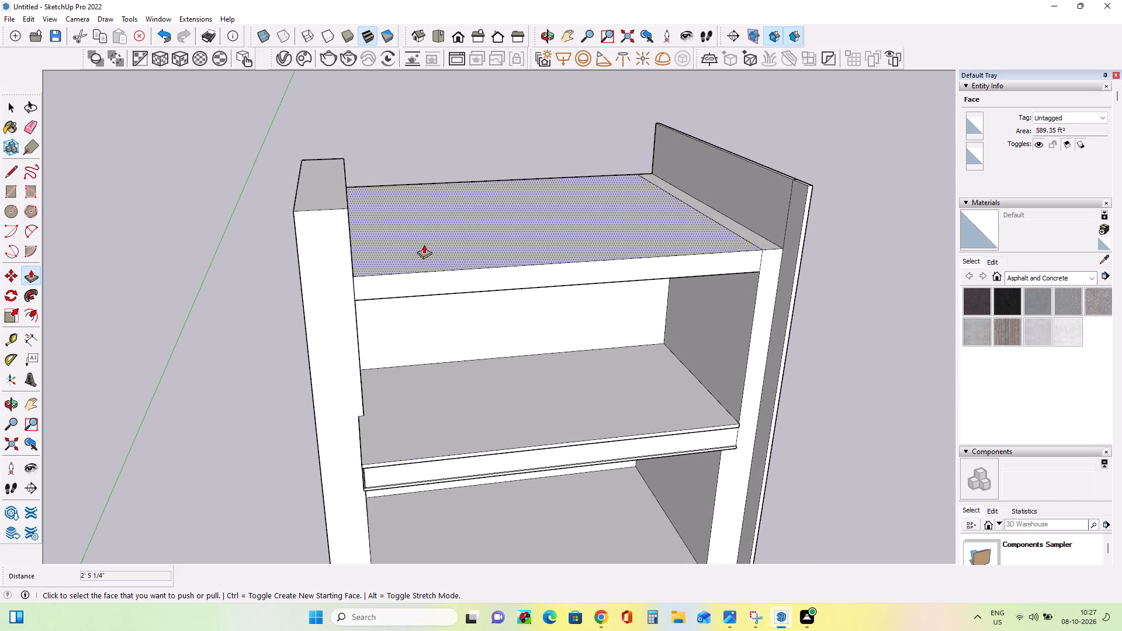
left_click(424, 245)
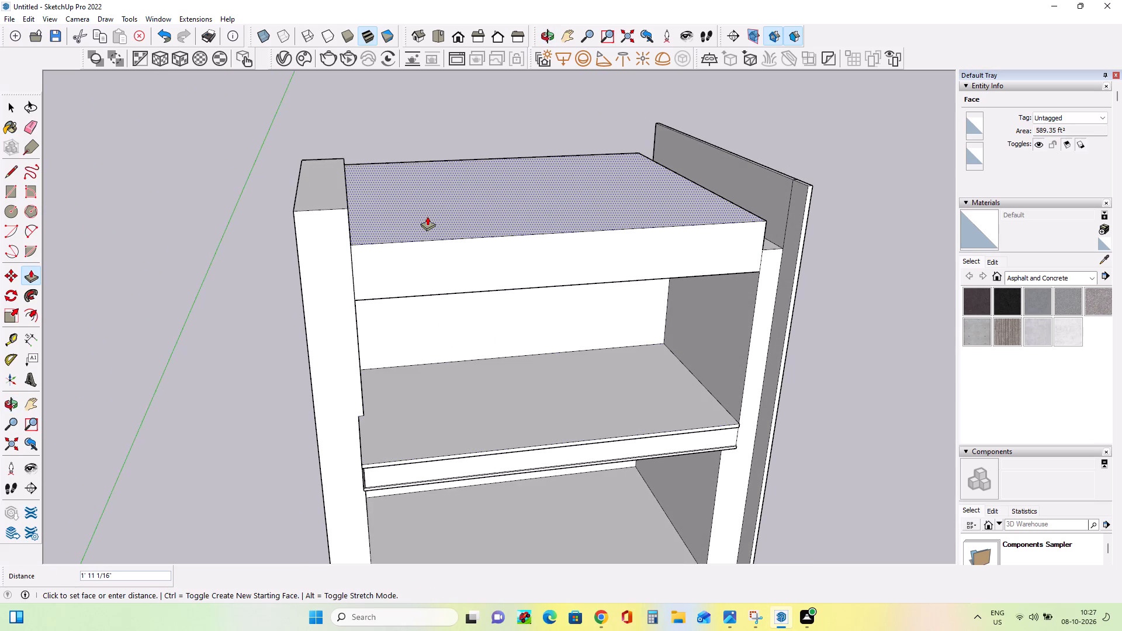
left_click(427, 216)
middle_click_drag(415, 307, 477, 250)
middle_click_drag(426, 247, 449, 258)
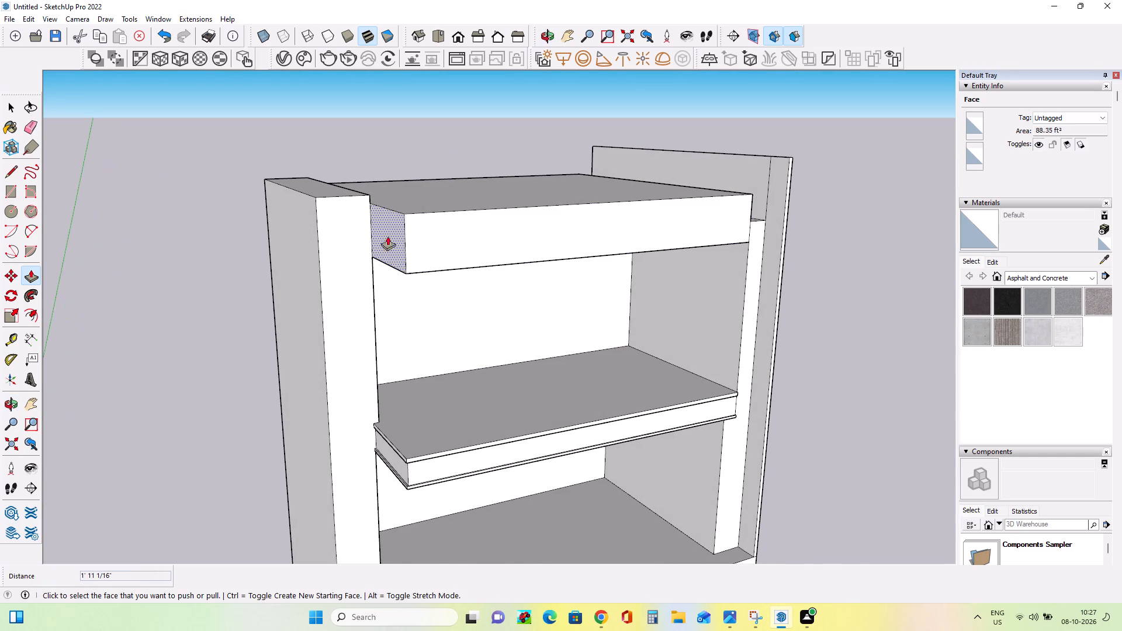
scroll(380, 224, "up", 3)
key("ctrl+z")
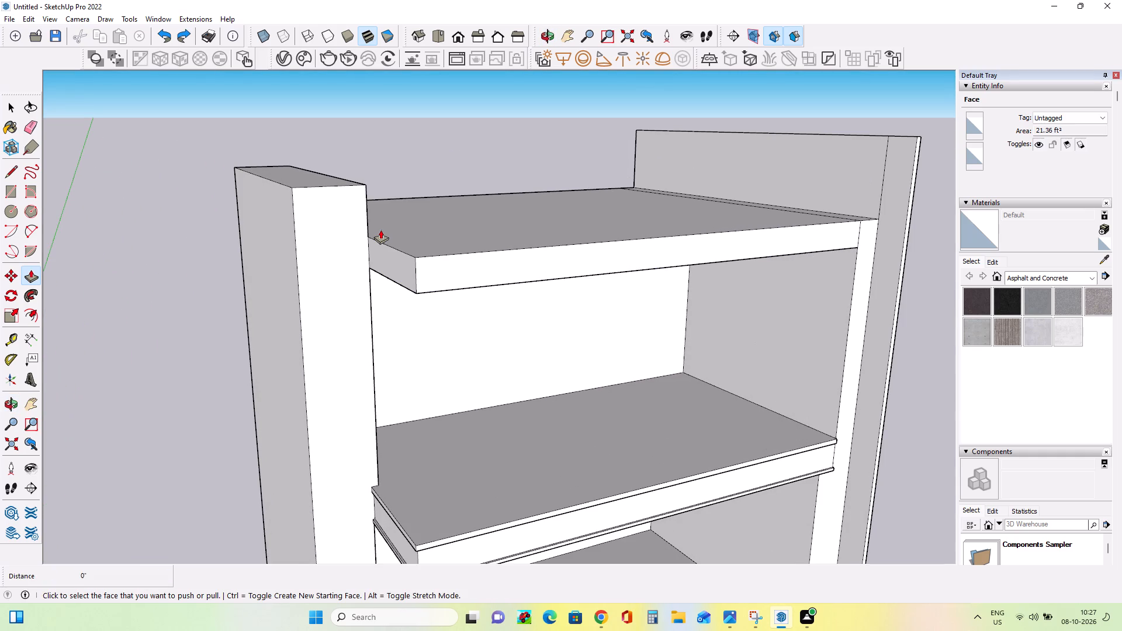
Draw a rectangle 6' 3 1/4" long and about 2 3/16" high along the upper edge of the roof slab's left end.
left_click(10, 189)
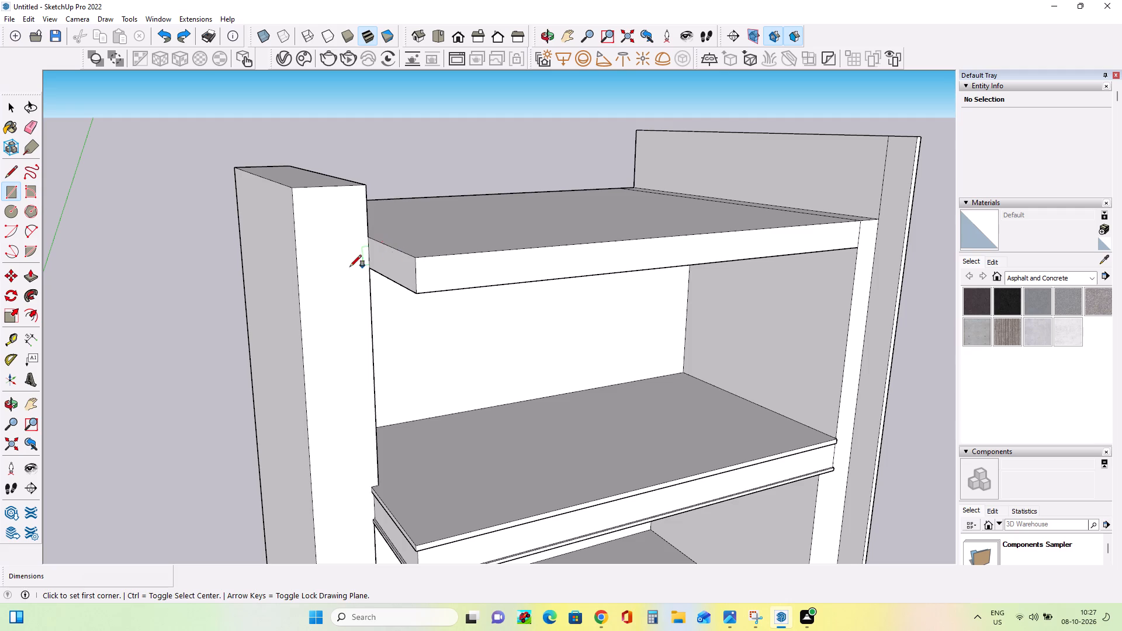
middle_click_drag(350, 266, 430, 289)
scroll(397, 258, "up", 7)
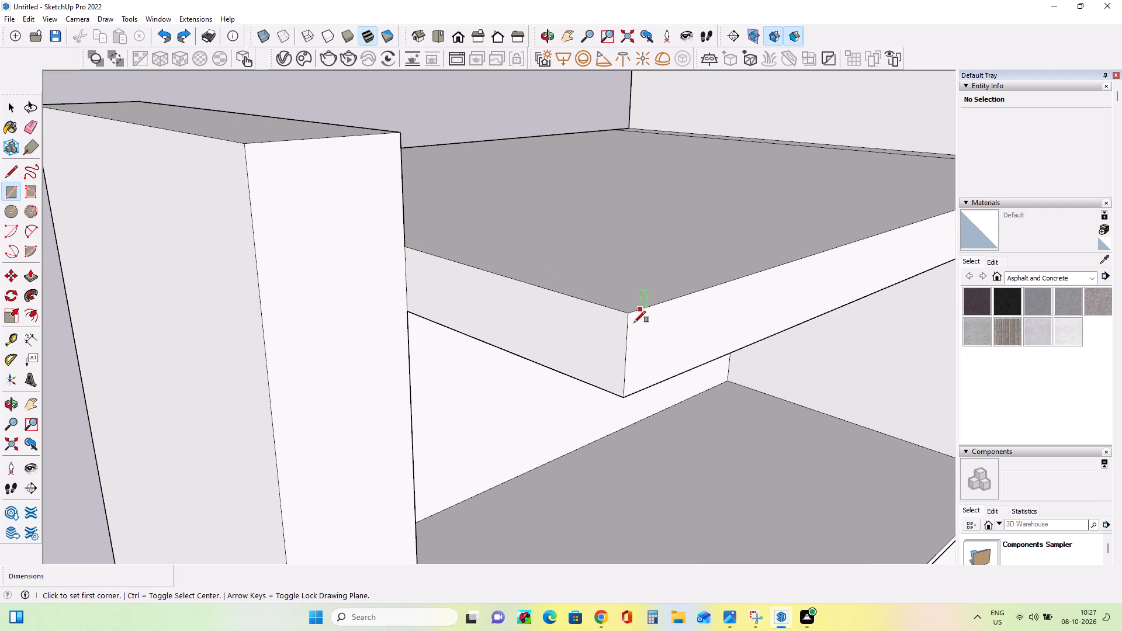
left_click(628, 315)
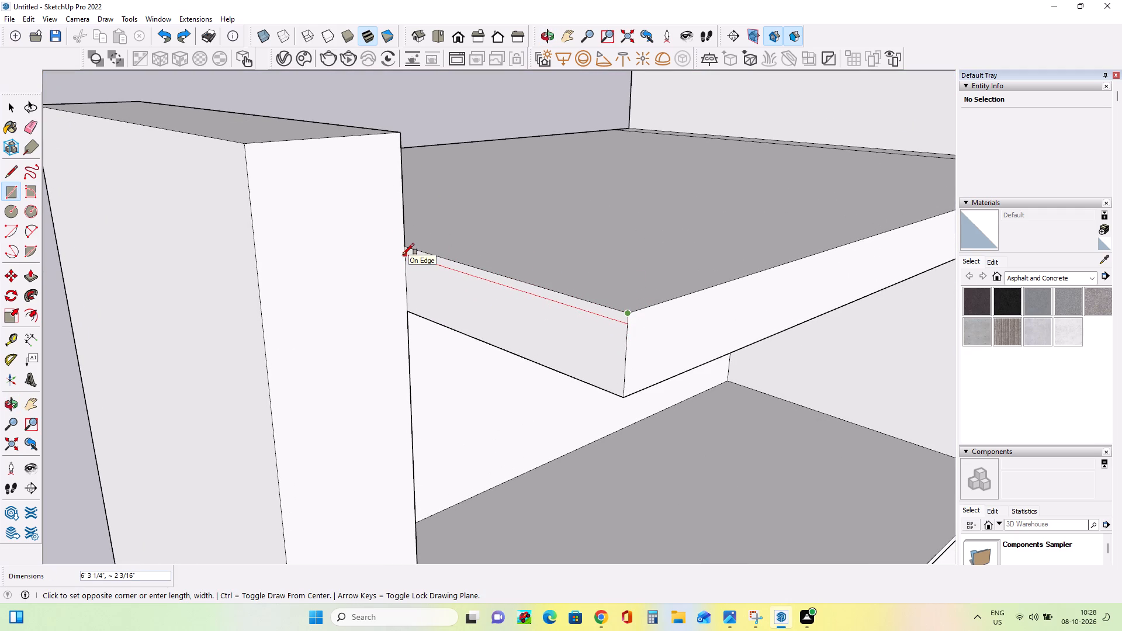
left_click(403, 255)
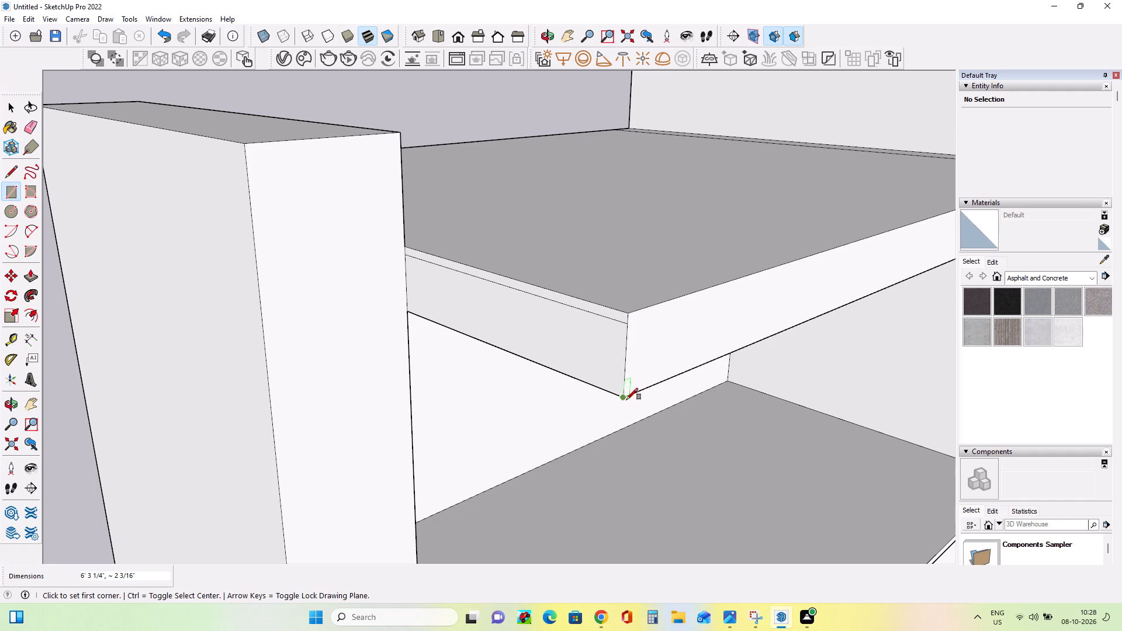
Draw a rectangle 6' 3 1/4" long and about 1 1/2" high along the lower edge of the roof slab's left end.
left_click(622, 398)
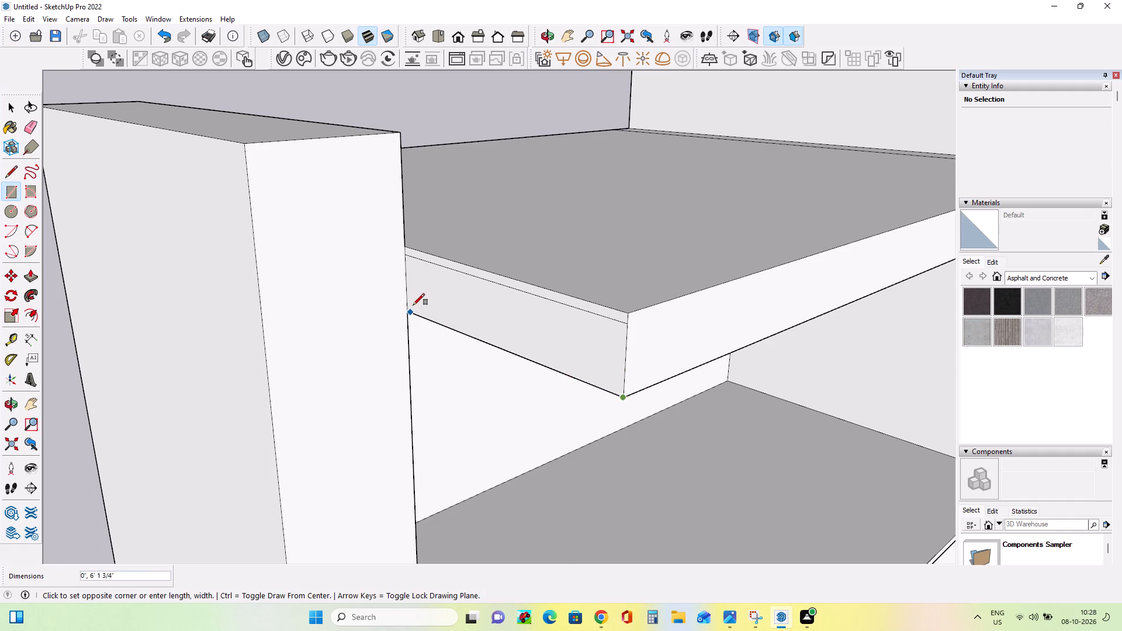
scroll(408, 301, "up", 6)
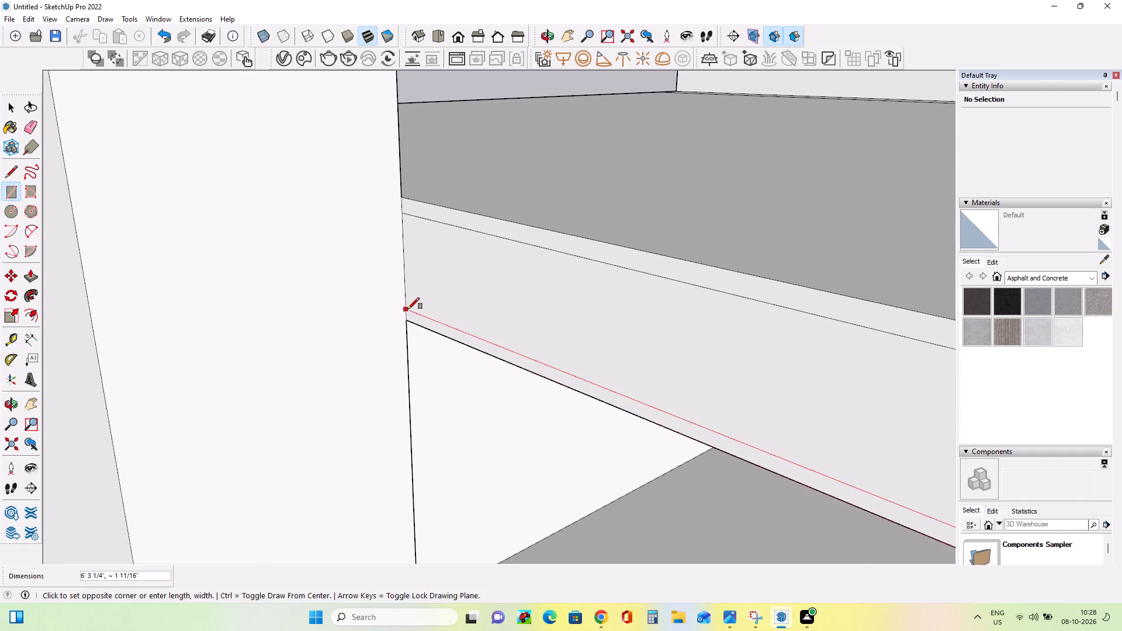
left_click(408, 310)
scroll(466, 328, "down", 12)
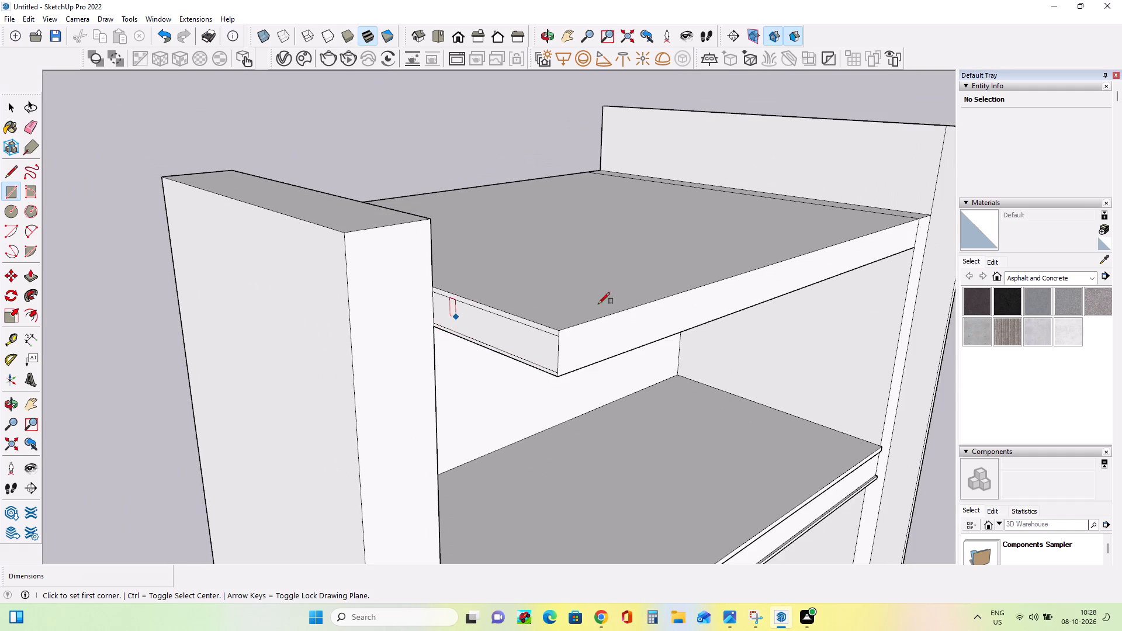
Draw a rectangle about 25' 11 1/4" long and 2 3/16" high along the upper edge of the roof slab's front face.
middle_click_drag(752, 332, 596, 330)
scroll(328, 331, "up", 3)
middle_click_drag(372, 331, 557, 316)
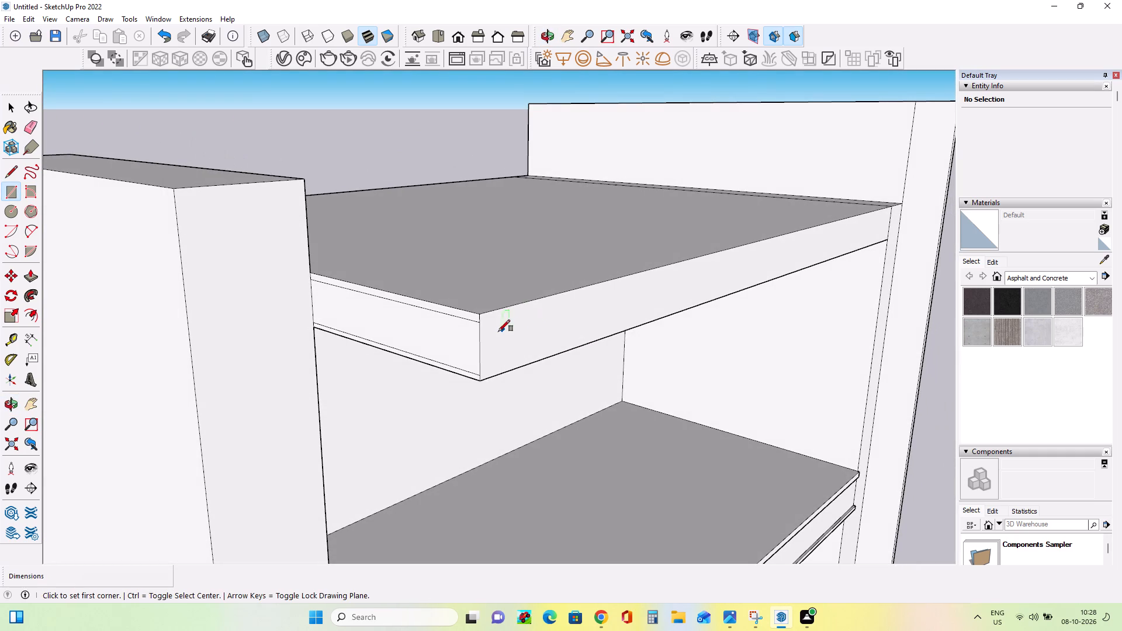
left_click(480, 322)
scroll(594, 300, "down", 8)
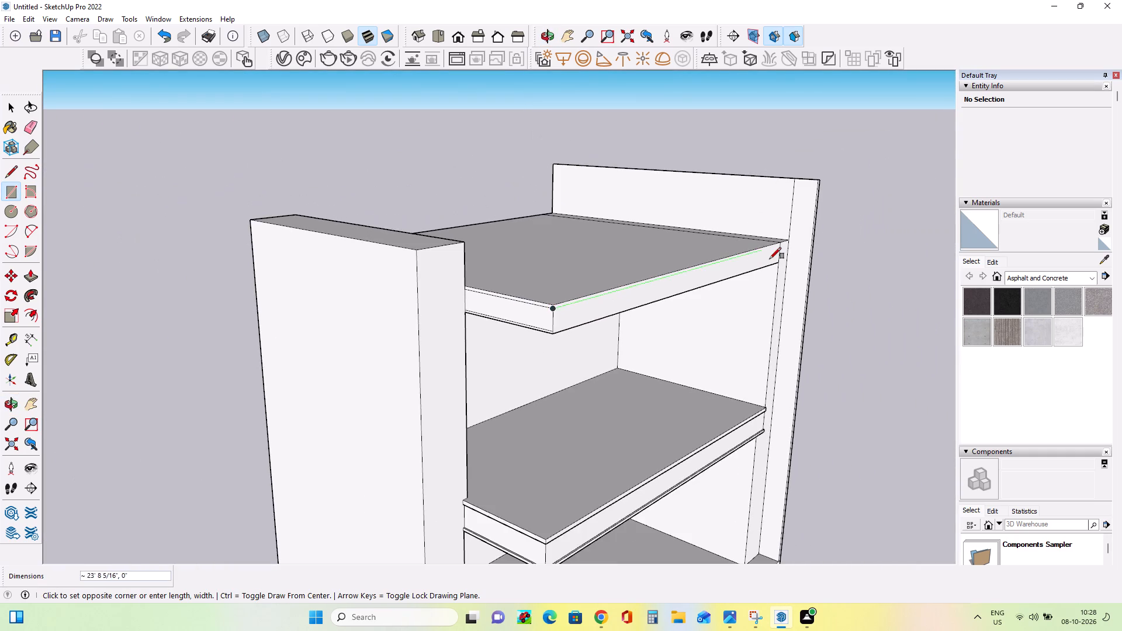
scroll(771, 258, "up", 9)
left_click(794, 224)
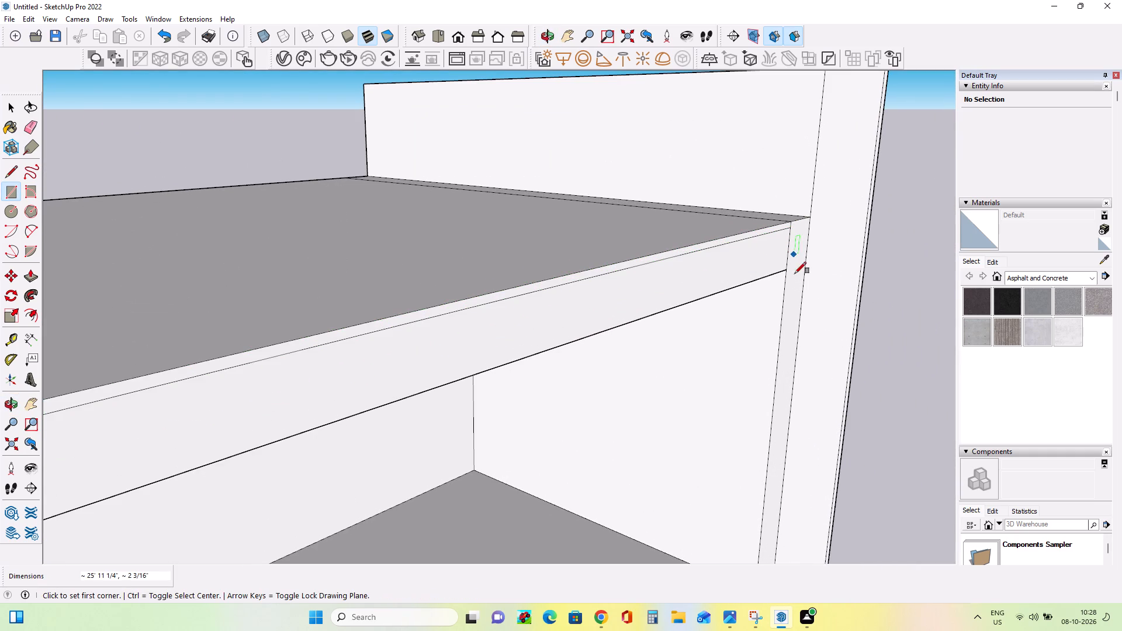
Draw a rectangle about 25' 11 1/4" long and 1 1/2" high along the lower edge of the roof slab's front face.
scroll(796, 278, "down", 7)
scroll(467, 390, "up", 8)
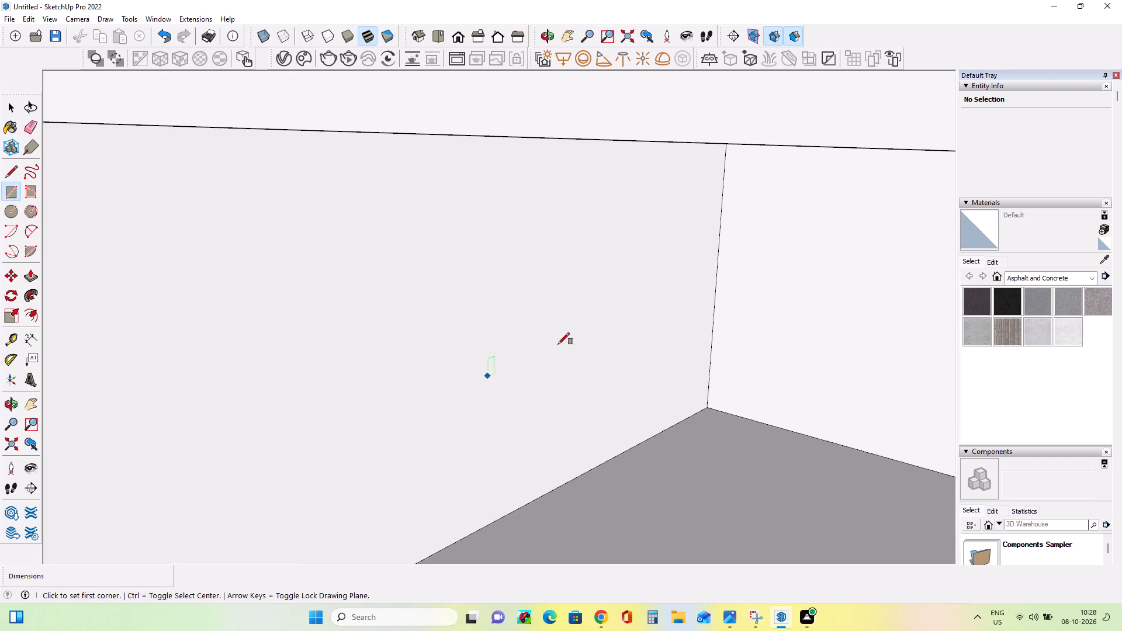
scroll(563, 339, "down", 4)
left_click(586, 332)
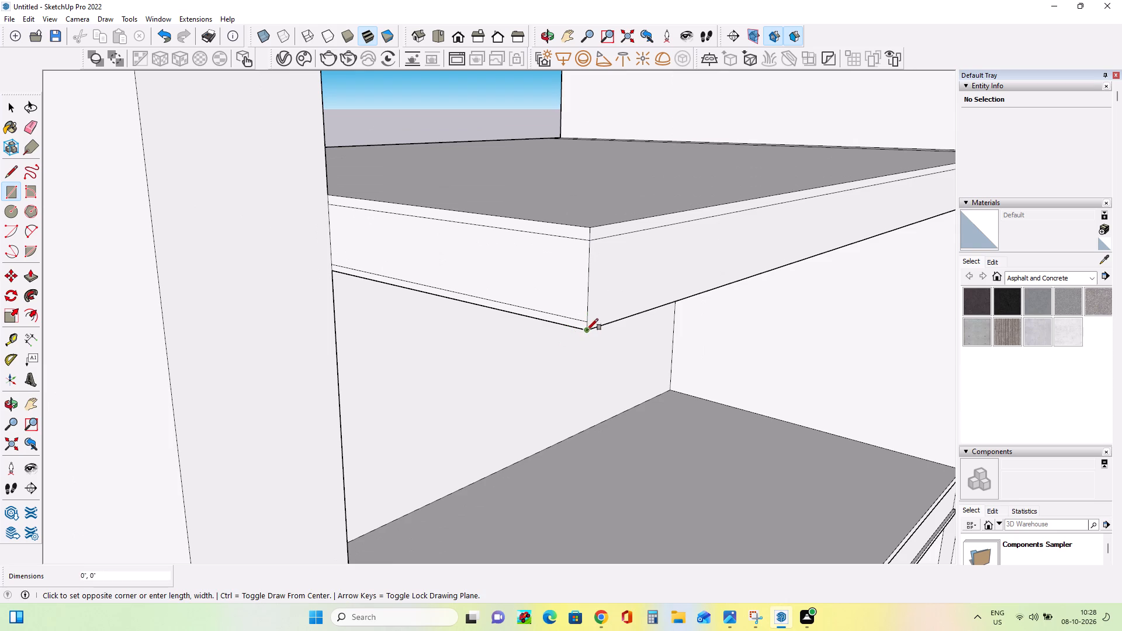
left_click(587, 324)
scroll(653, 300, "down", 12)
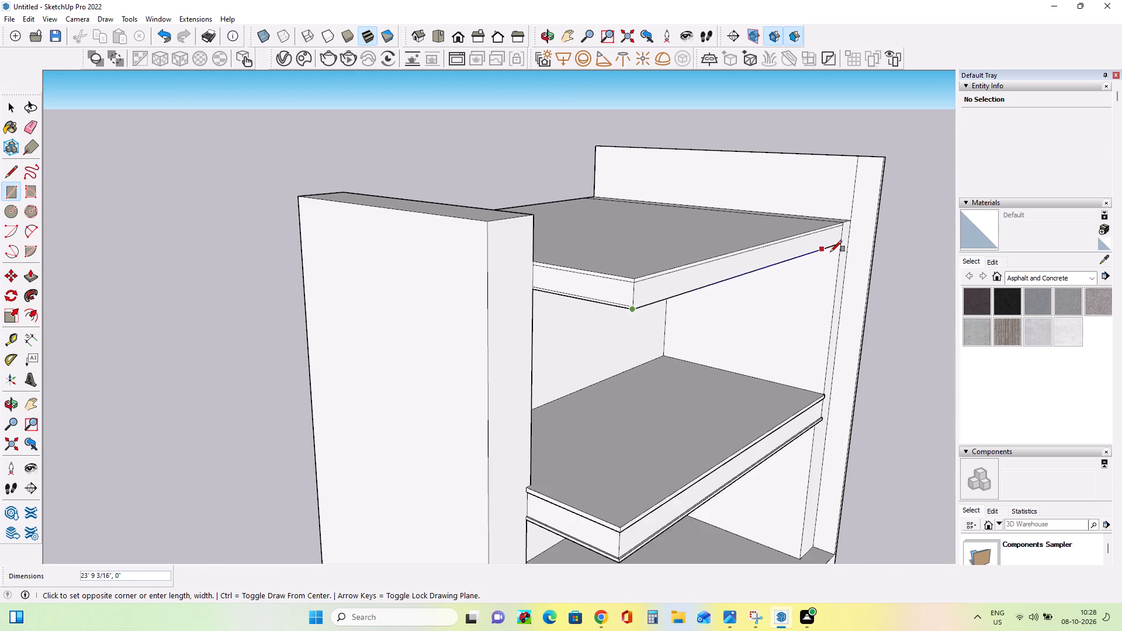
scroll(830, 252, "up", 8)
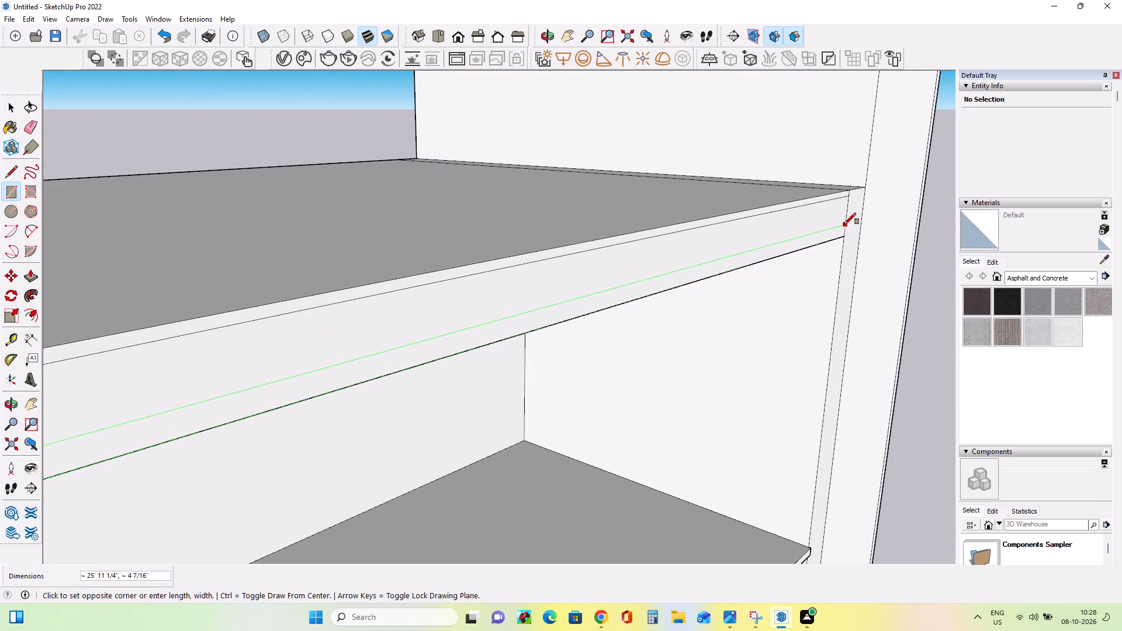
scroll(846, 226, "down", 2)
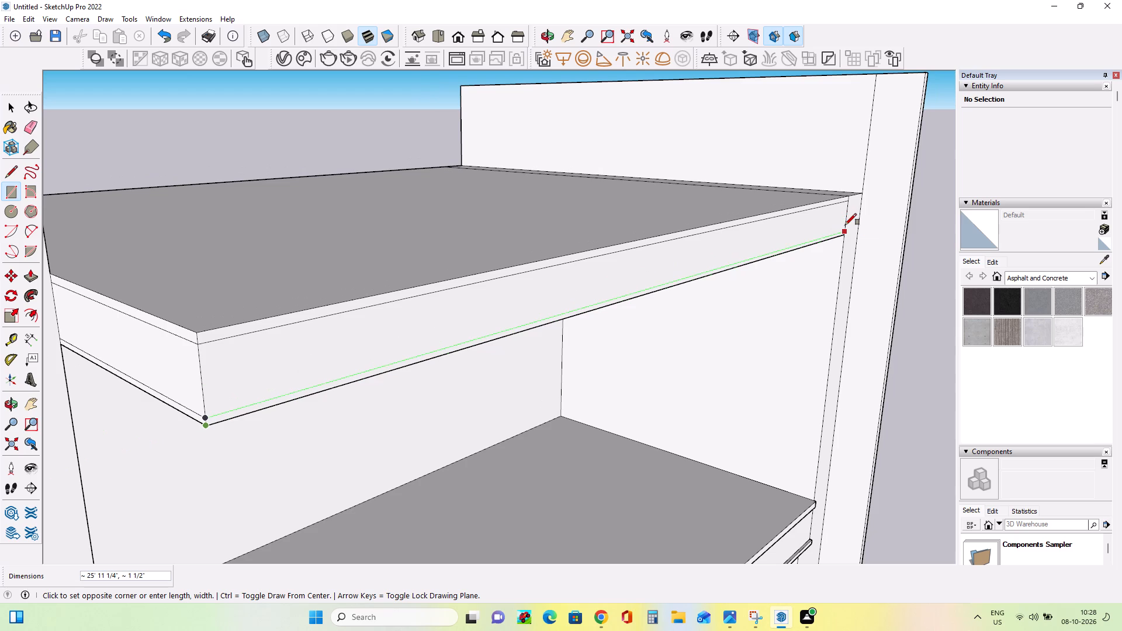
left_click(845, 225)
Pull the middle band of the roof slab's front face out 1", using the third-storey slab's front corner as reference.
middle_click_drag(852, 264, 784, 265)
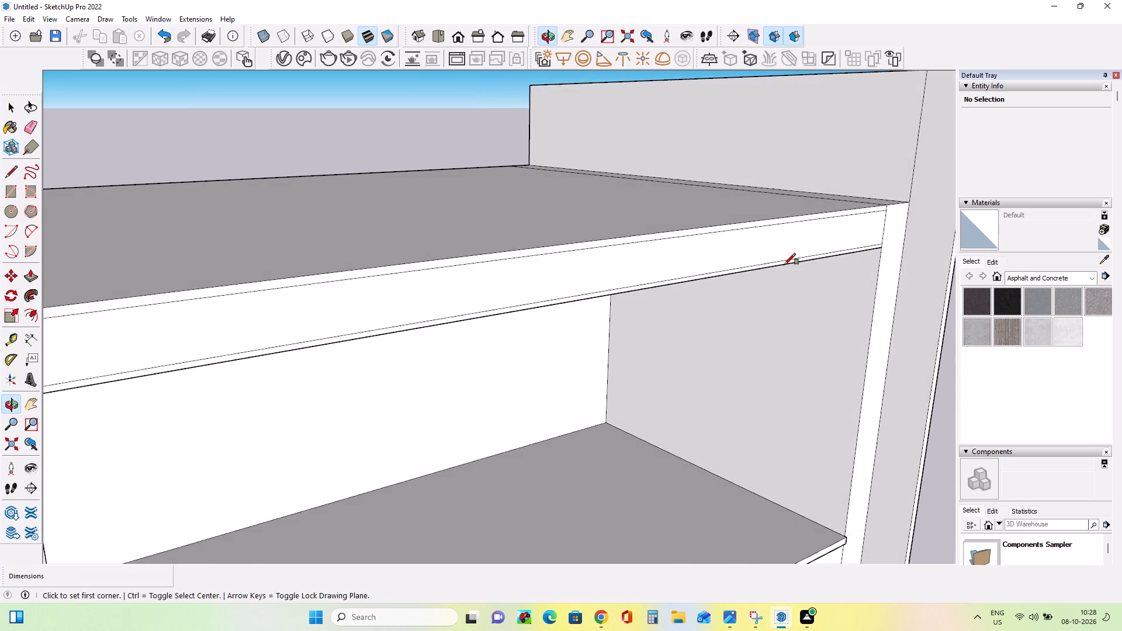
scroll(787, 265, "down", 4)
middle_click_drag(787, 265, 750, 310)
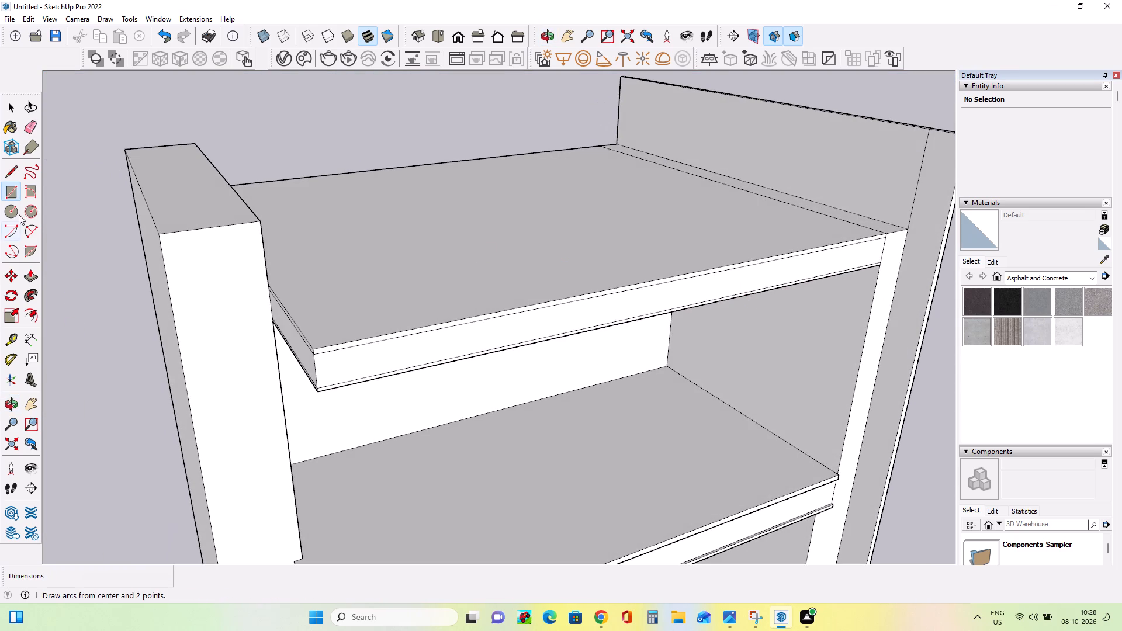
left_click(33, 280)
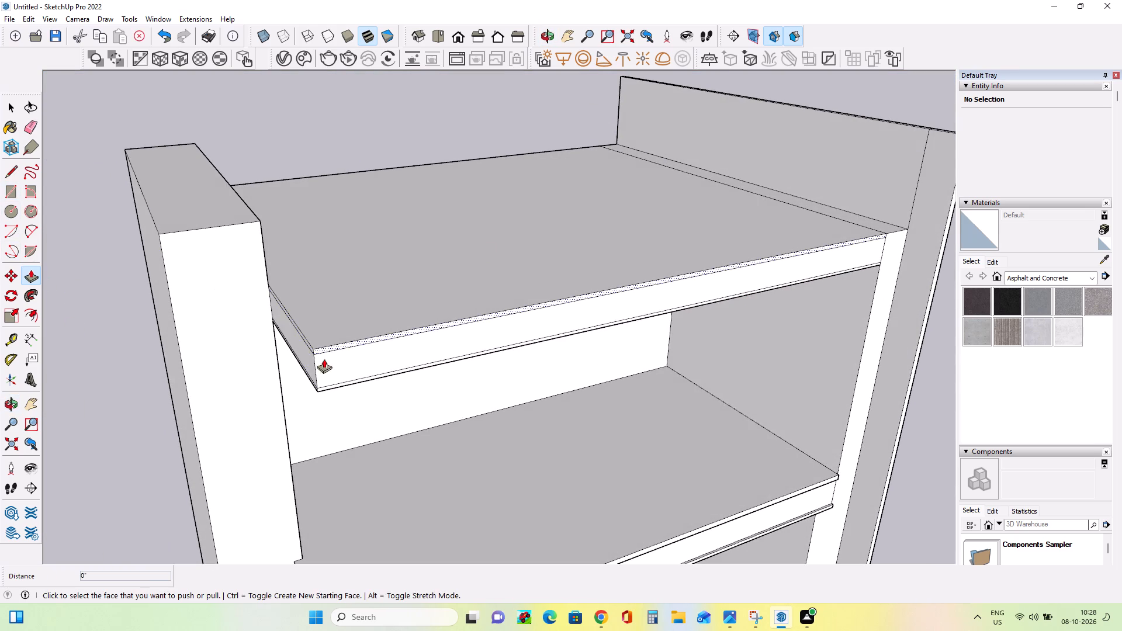
middle_click_drag(335, 378, 315, 231)
scroll(318, 235, "down", 2)
scroll(318, 239, "up", 1)
scroll(318, 240, "down", 5)
middle_click_drag(364, 401, 378, 408)
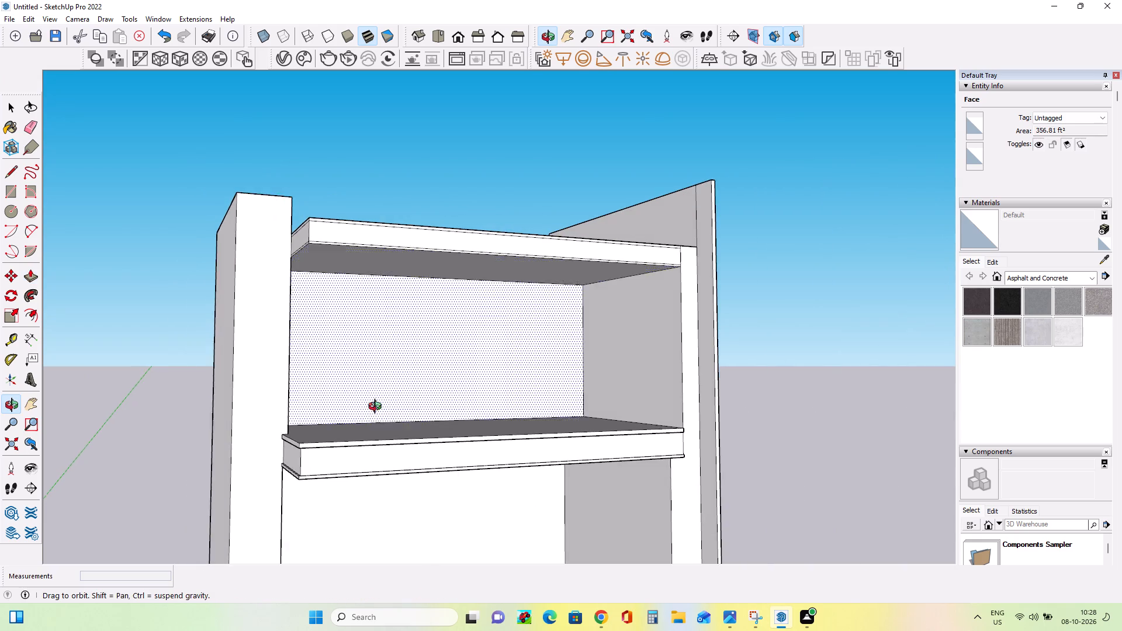
middle_click_drag(378, 408, 559, 448)
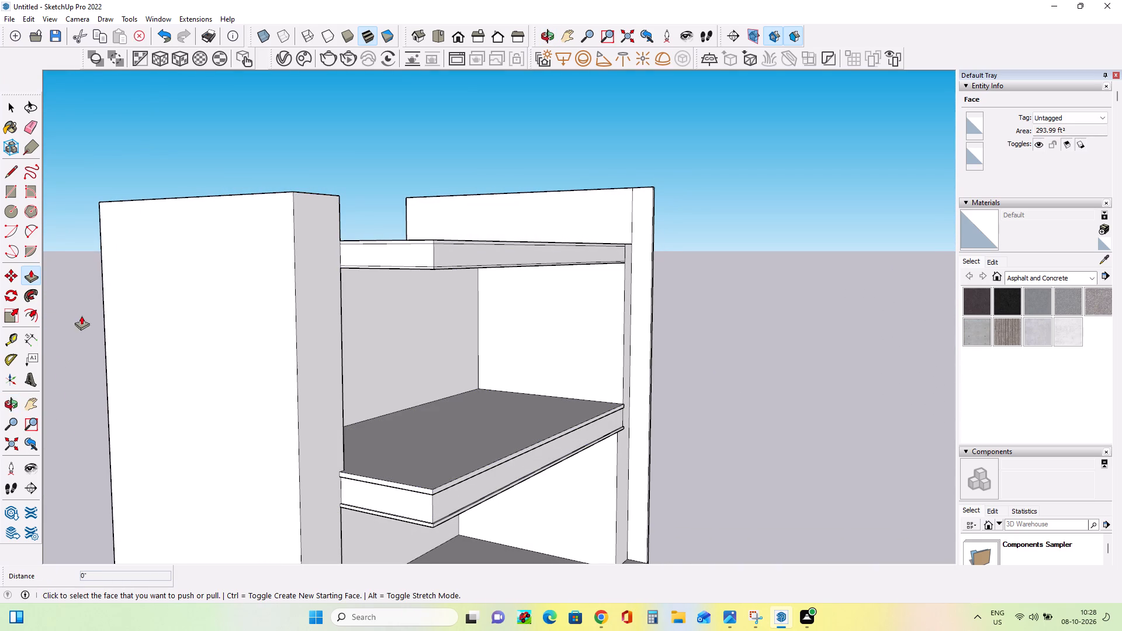
left_click(35, 280)
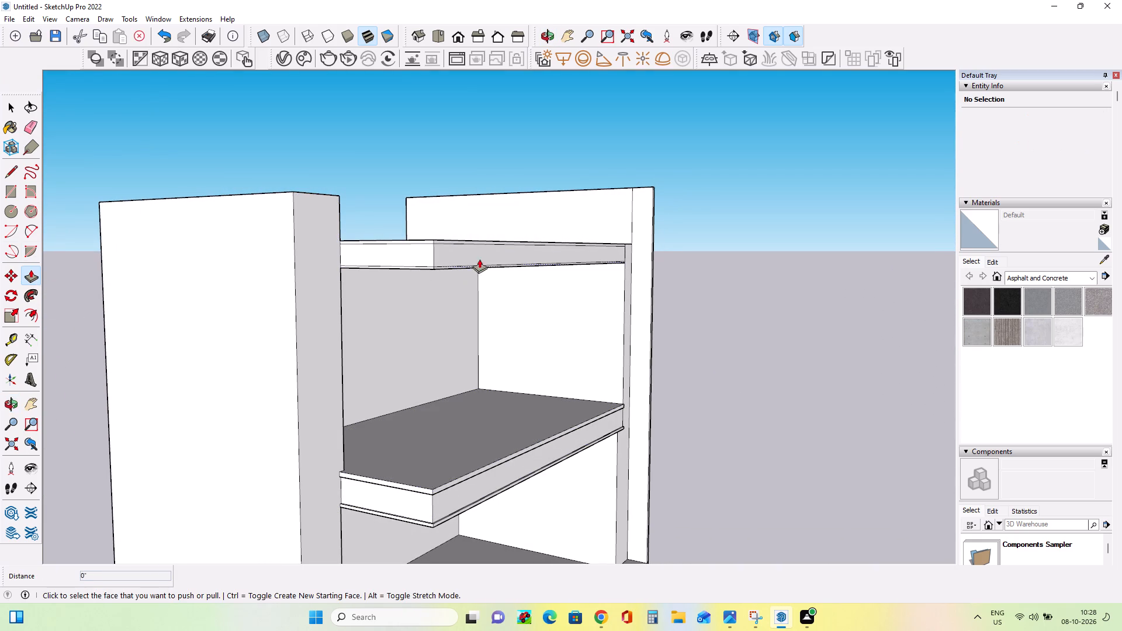
left_click(472, 248)
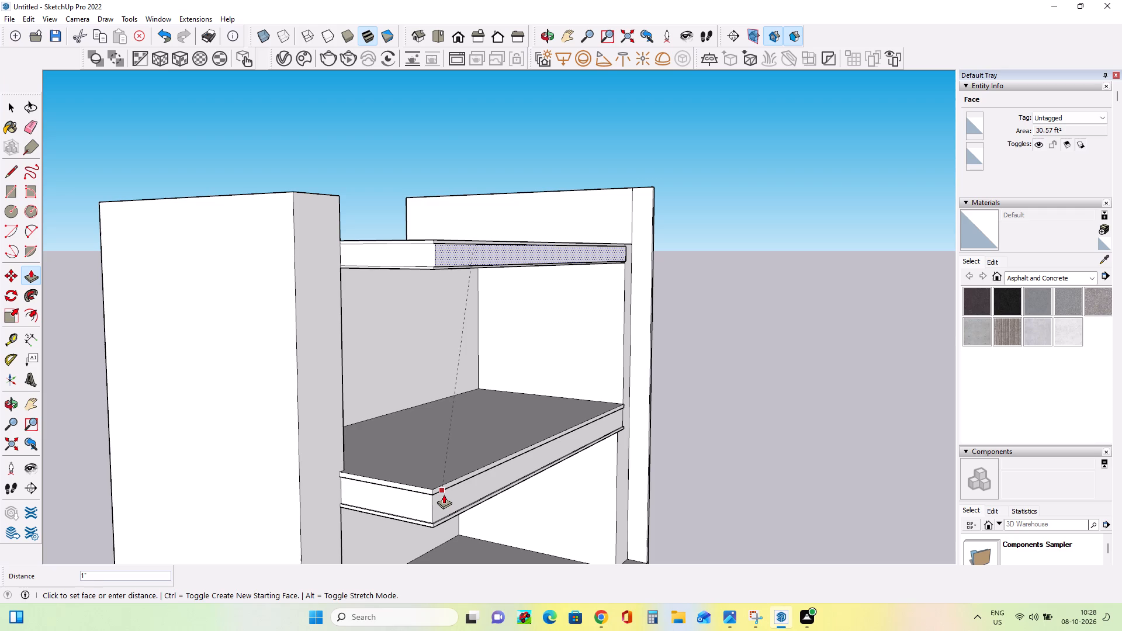
left_click(444, 494)
Pull the upper trim strip on the roof slab's left end out about 1 3/8" and bring the lower strip out to match.
middle_click_drag(508, 454, 185, 418)
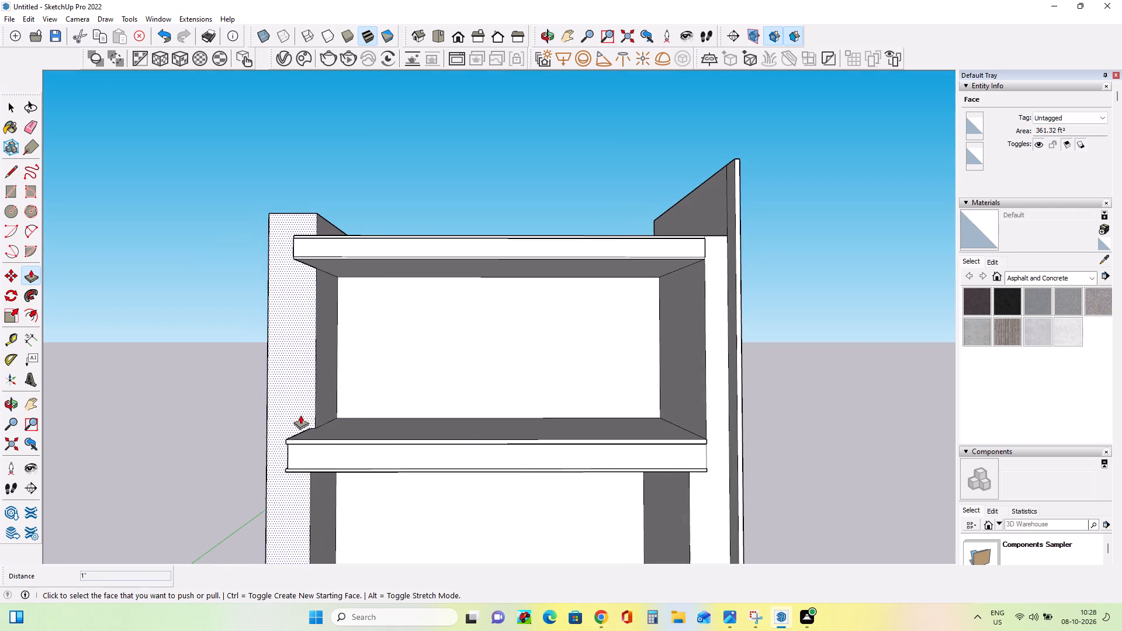
middle_click_drag(357, 416, 707, 376)
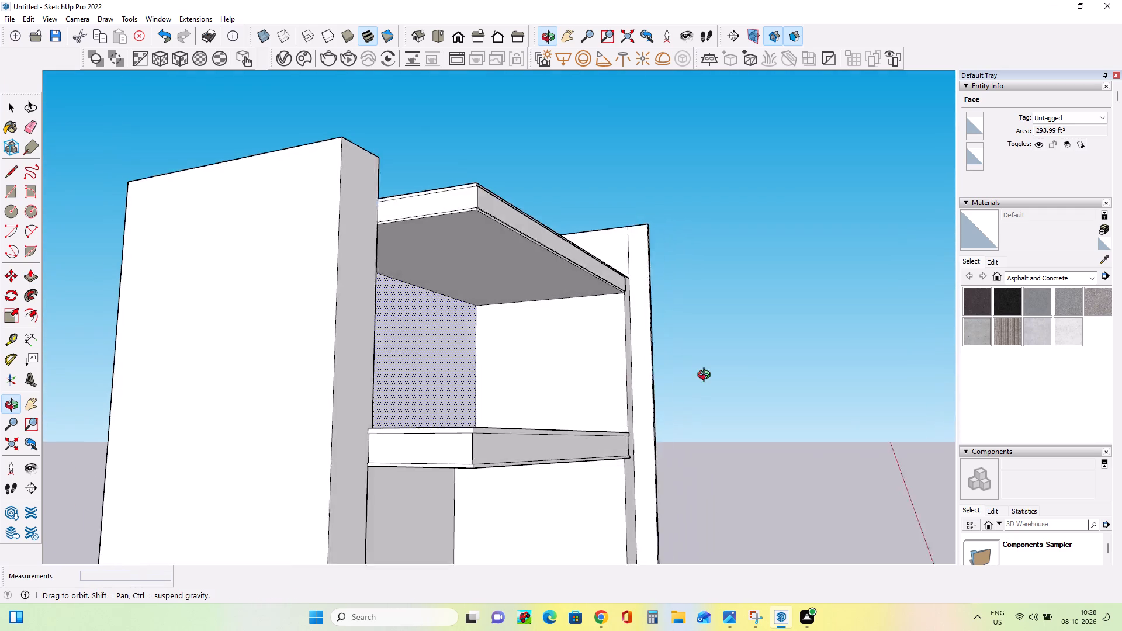
middle_click_drag(707, 376, 757, 375)
middle_click_drag(507, 435, 369, 527)
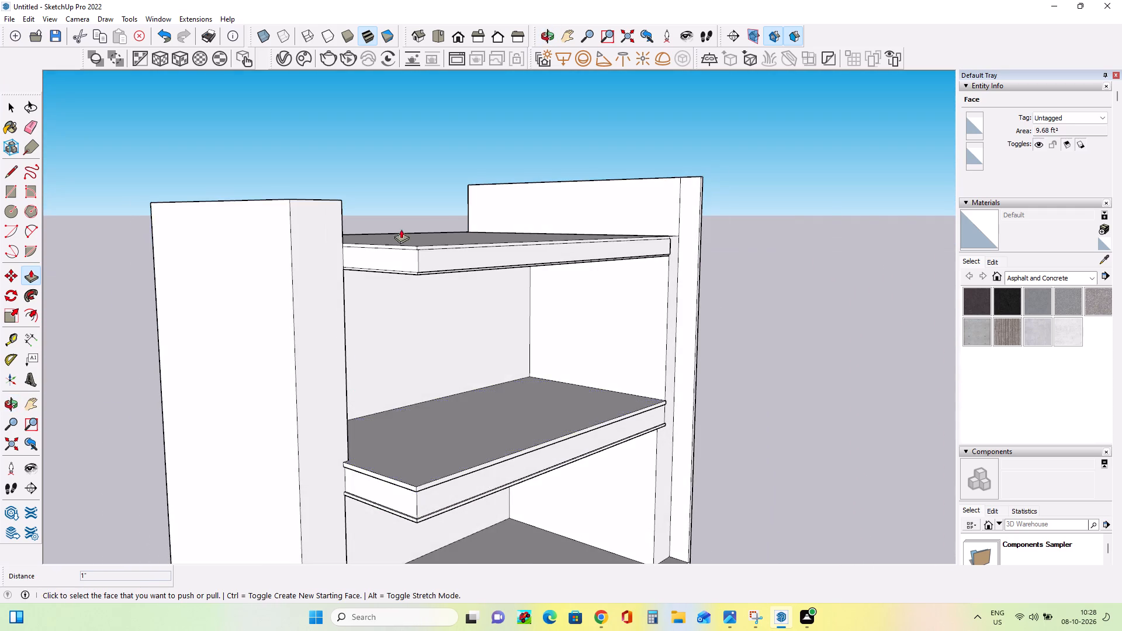
scroll(401, 229, "up", 8)
left_click(417, 279)
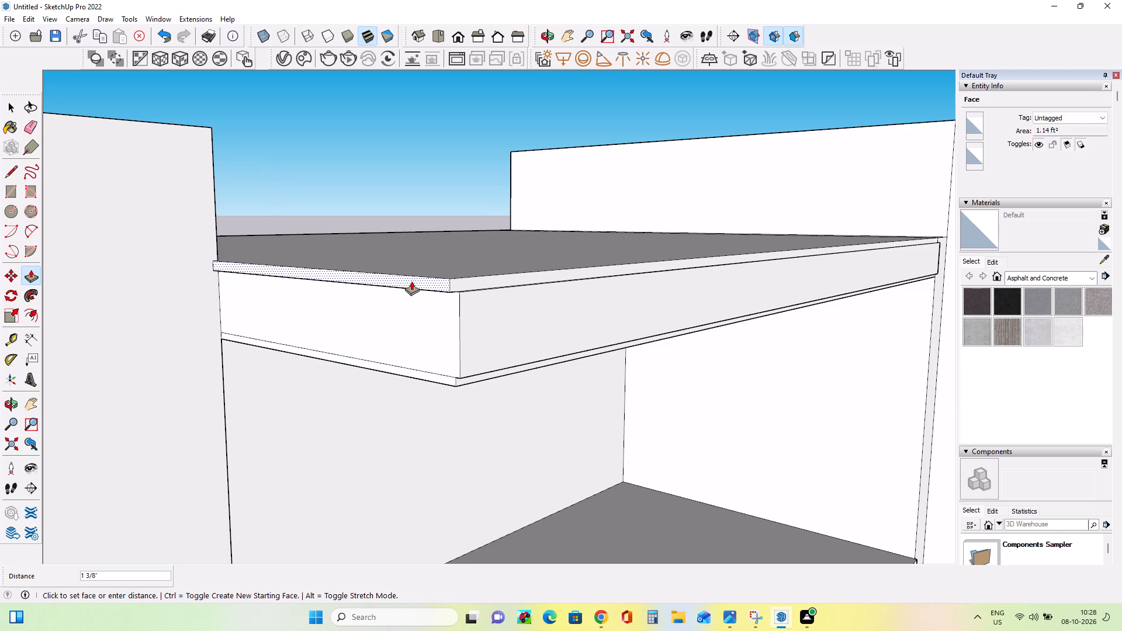
left_click(411, 281)
left_click(429, 373)
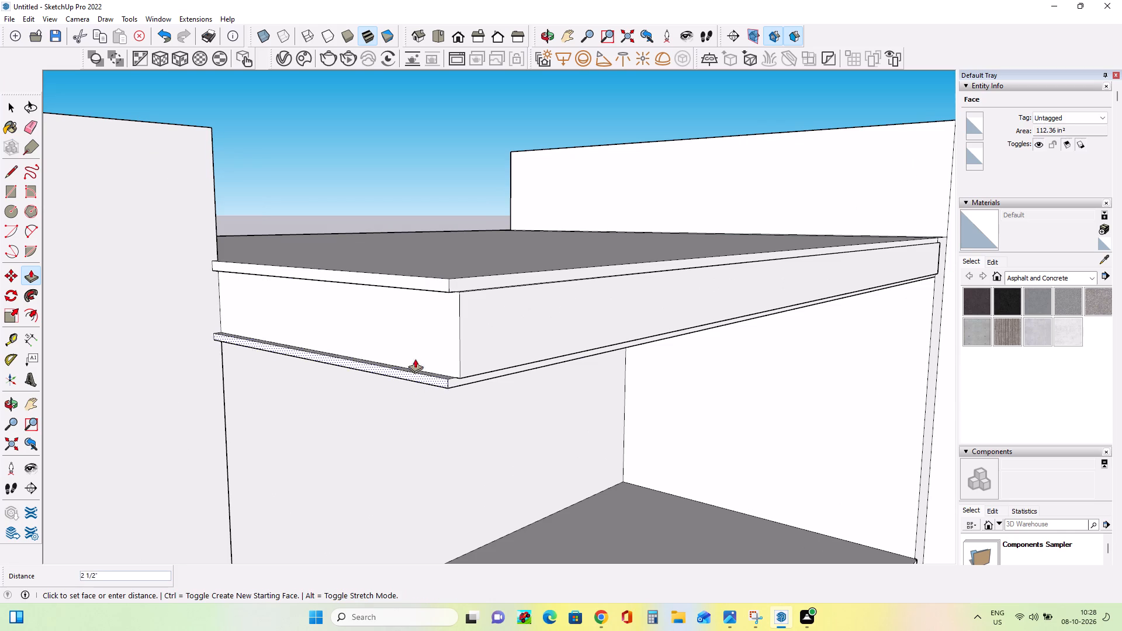
left_click(407, 275)
Pull the middle band of the roof slab's left end out about 15/16".
middle_click_drag(481, 380, 396, 394)
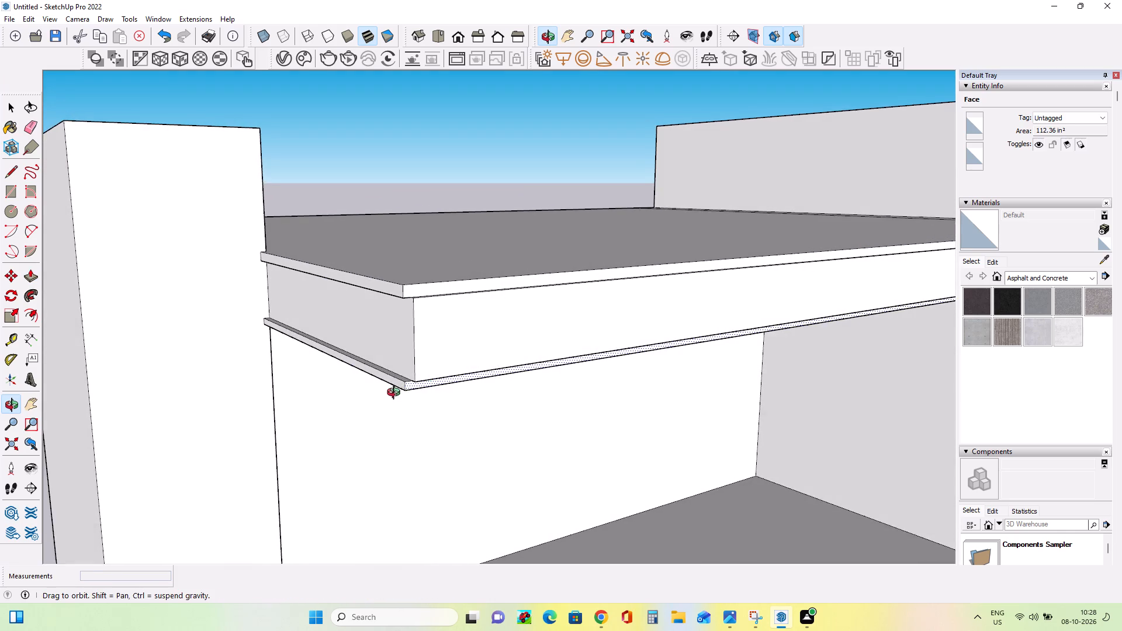
middle_click_drag(396, 394, 392, 396)
left_click(388, 341)
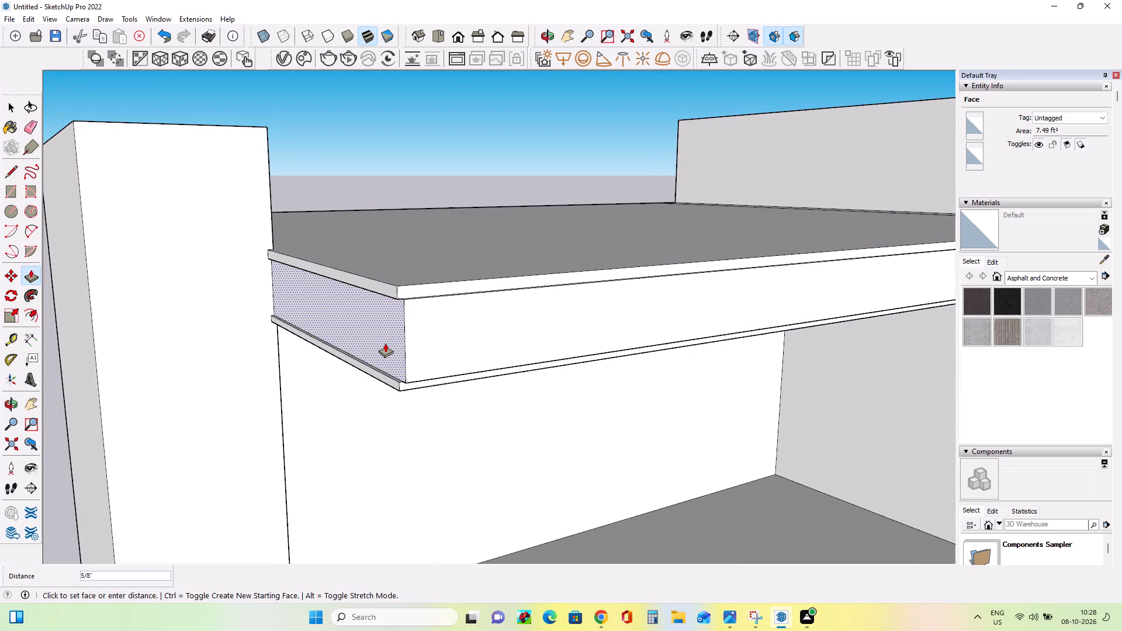
left_click(384, 347)
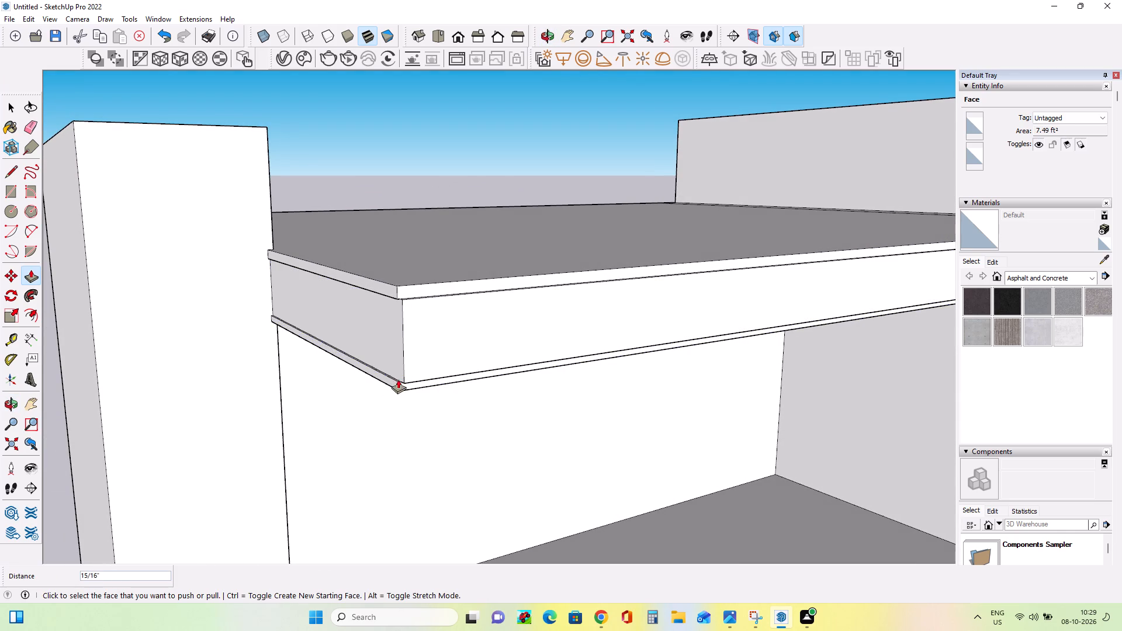
Push the narrow underside of the upper trim on the roof slab's left end up about 15/16".
middle_click_drag(445, 367, 351, 375)
middle_click_drag(329, 311, 432, 230)
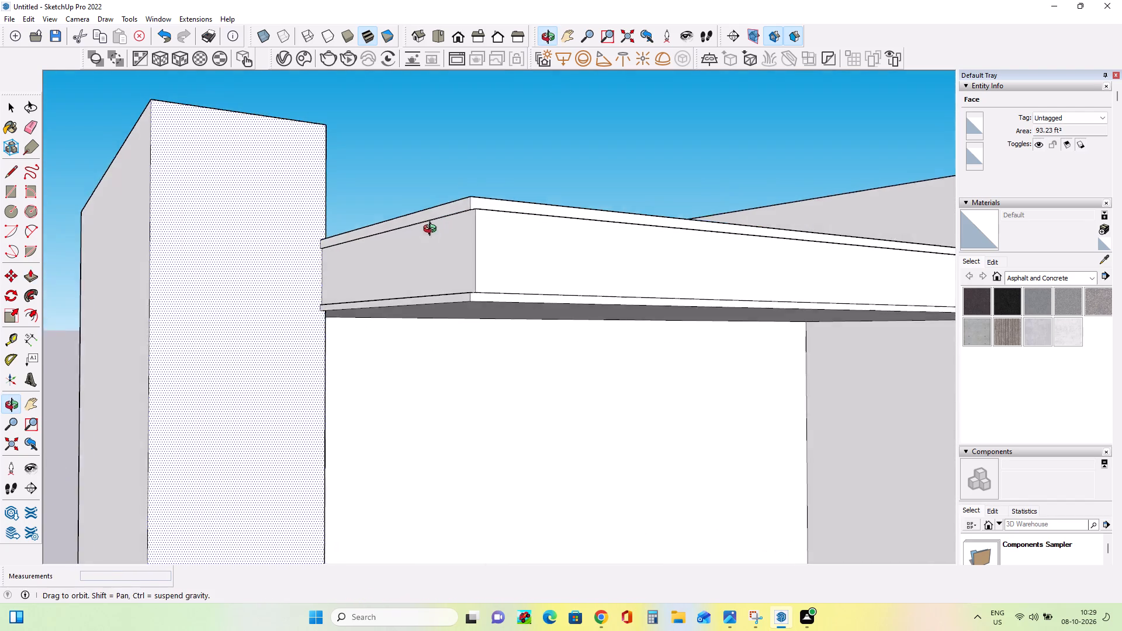
middle_click_drag(432, 230, 434, 228)
scroll(457, 200, "up", 9)
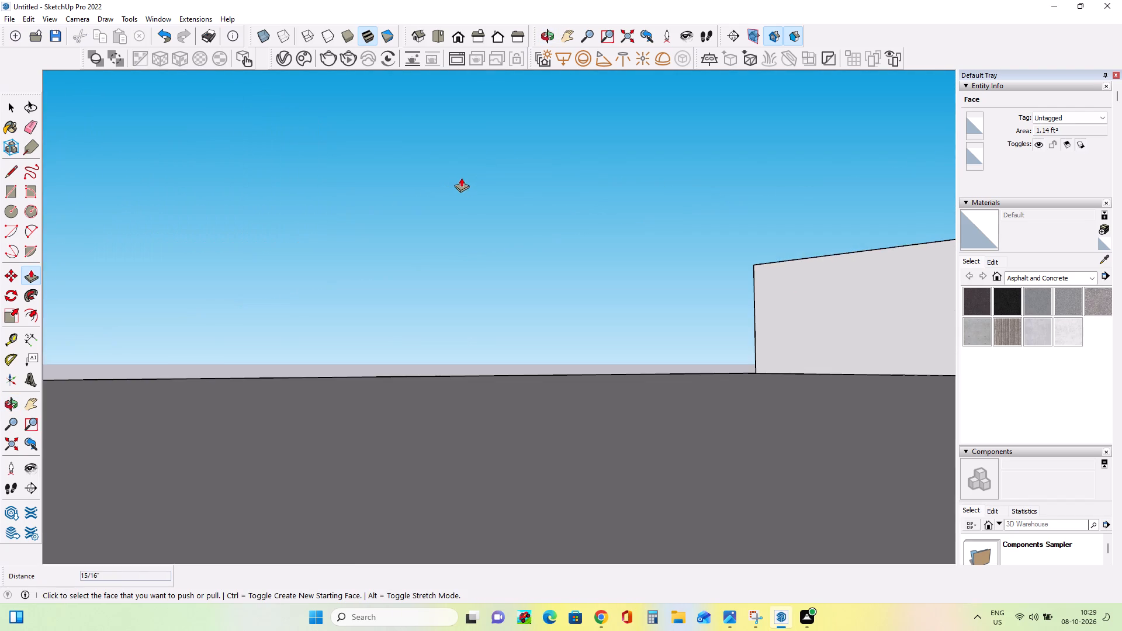
scroll(477, 262, "down", 4)
middle_click_drag(484, 317, 479, 233)
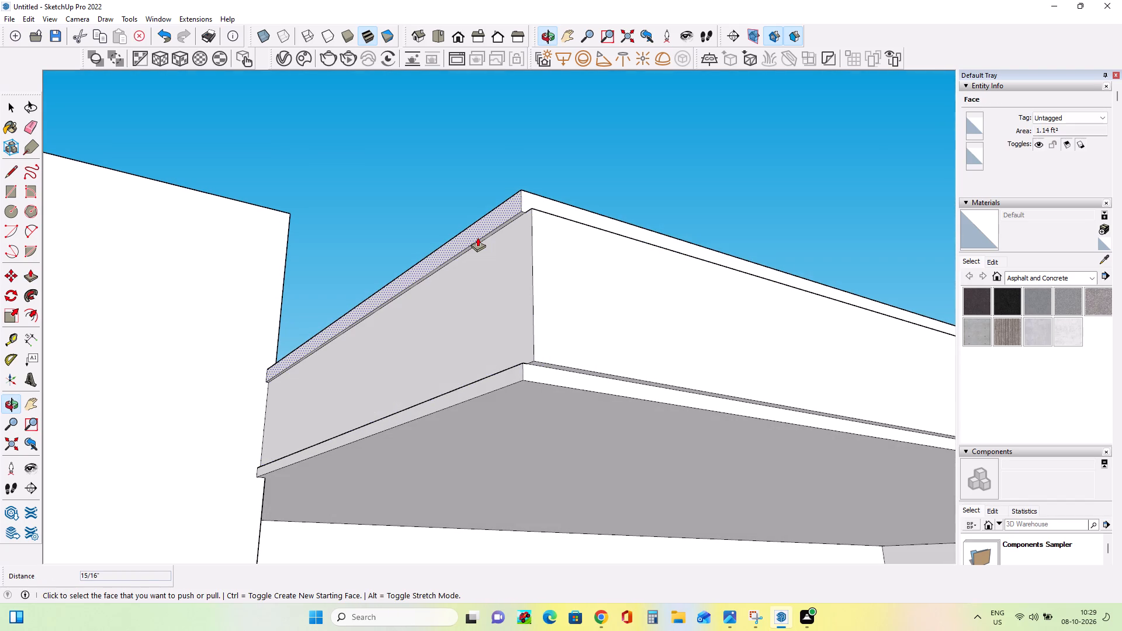
left_click(478, 242)
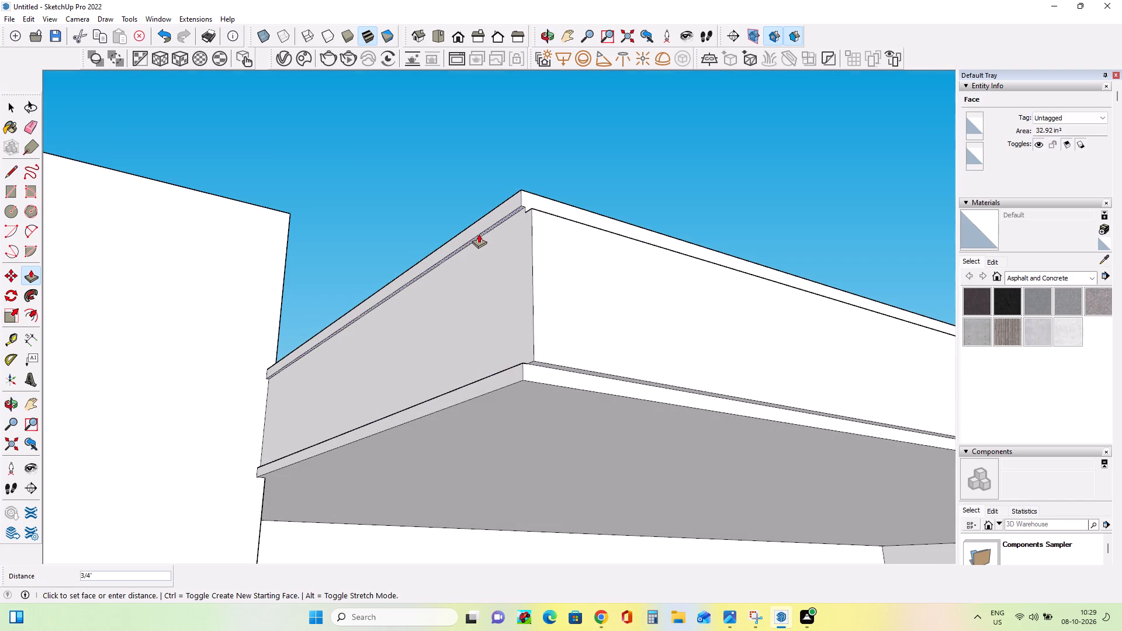
left_click(479, 233)
Pull the upper trim strip on the roof slab's front face out 1", flush with the middle band.
middle_click_drag(572, 253, 484, 390)
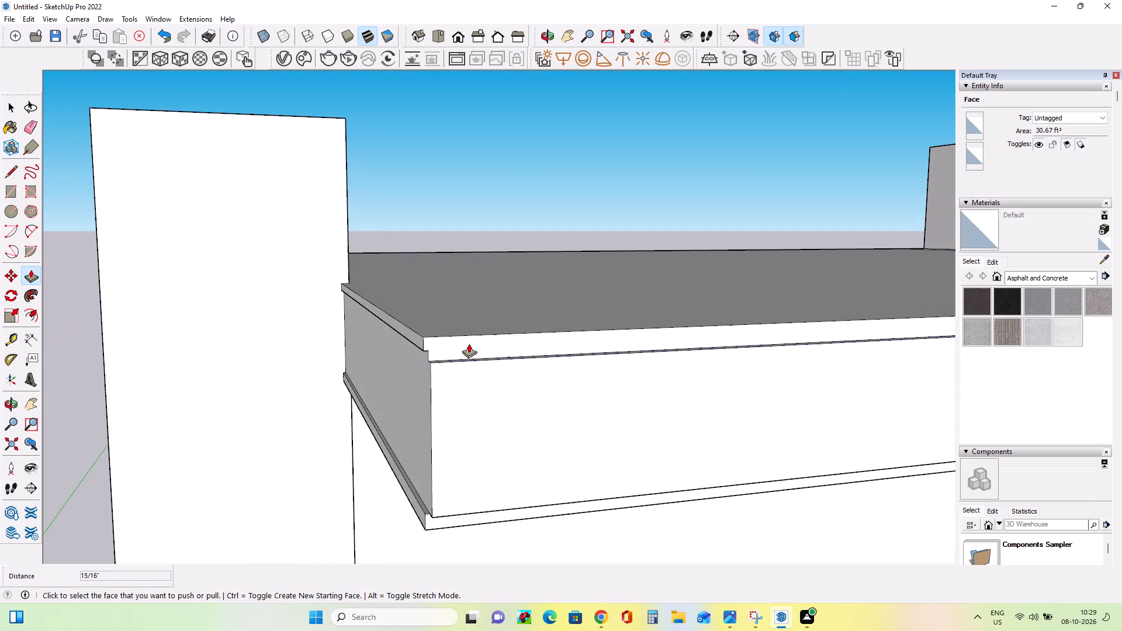
left_click(469, 344)
left_click(477, 353)
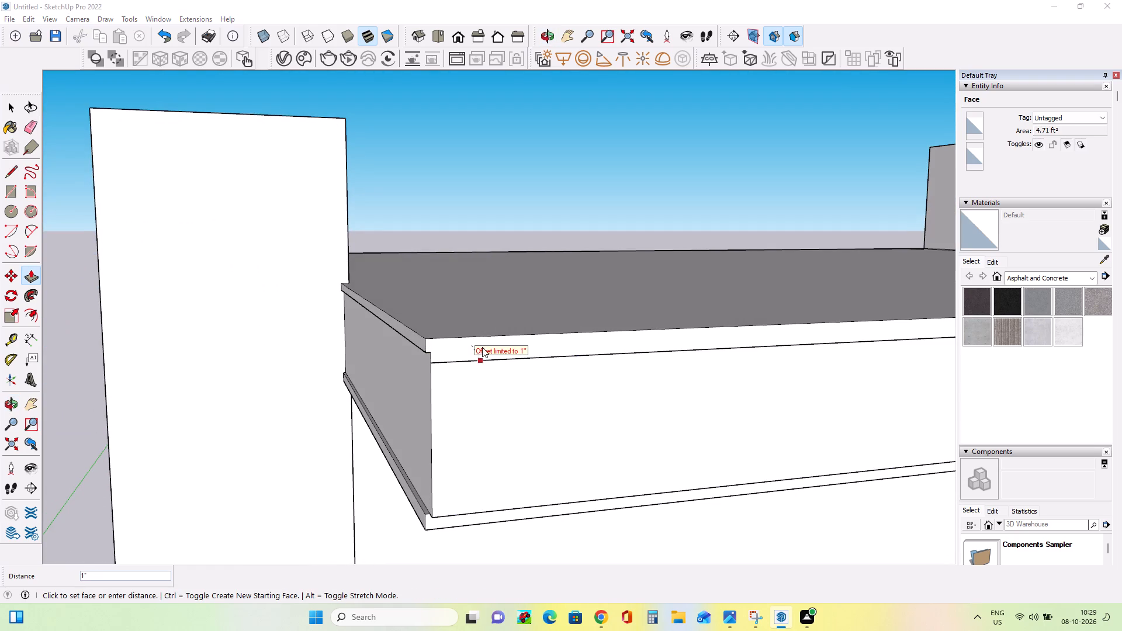
left_click(480, 363)
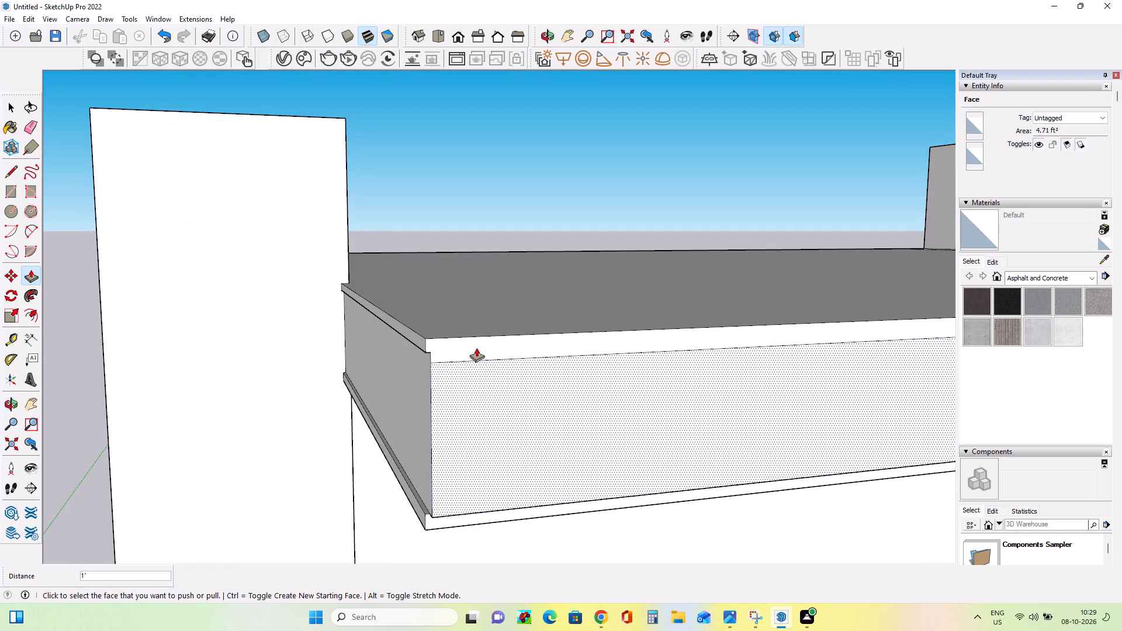
Pull the front upper trim out past the roof slab's middle band and push it back 1/2".
left_click(476, 346)
left_click(482, 353)
middle_click_drag(438, 384, 504, 363)
middle_click_drag(482, 358, 514, 251)
left_click(473, 352)
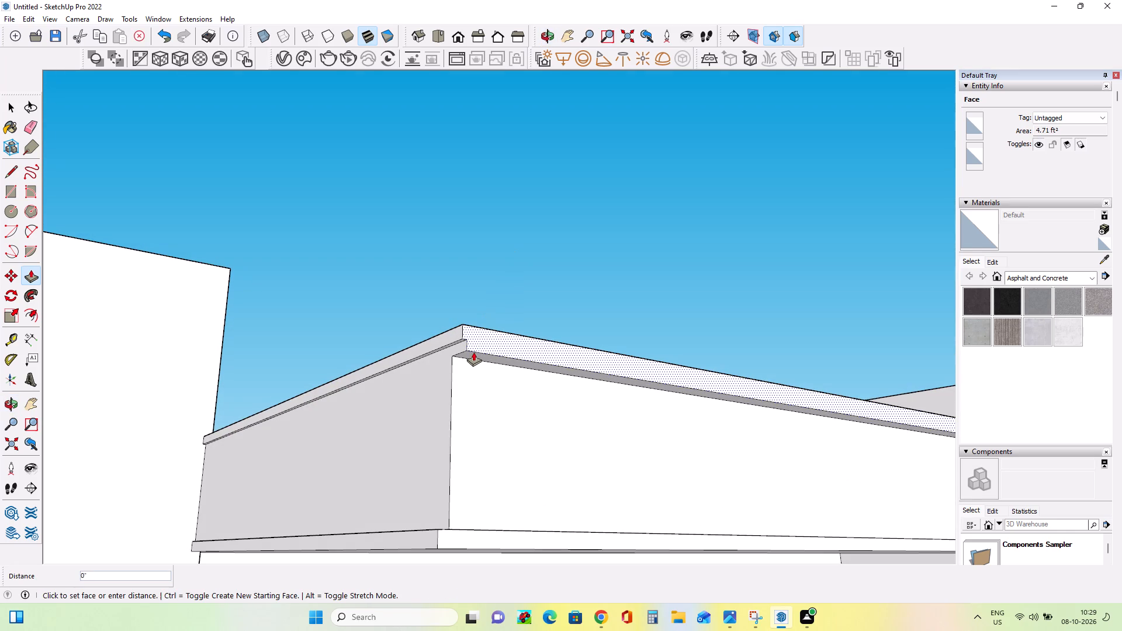
left_click(469, 351)
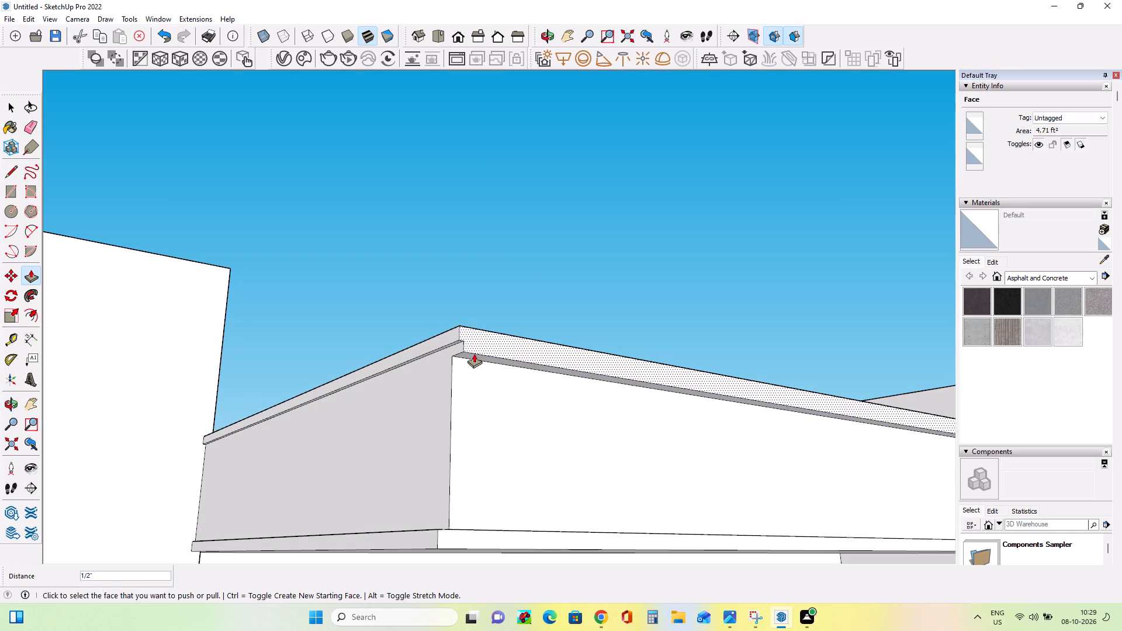
Push the narrow underside of the roof slab's front upper trim up about 15/16".
left_click(474, 353)
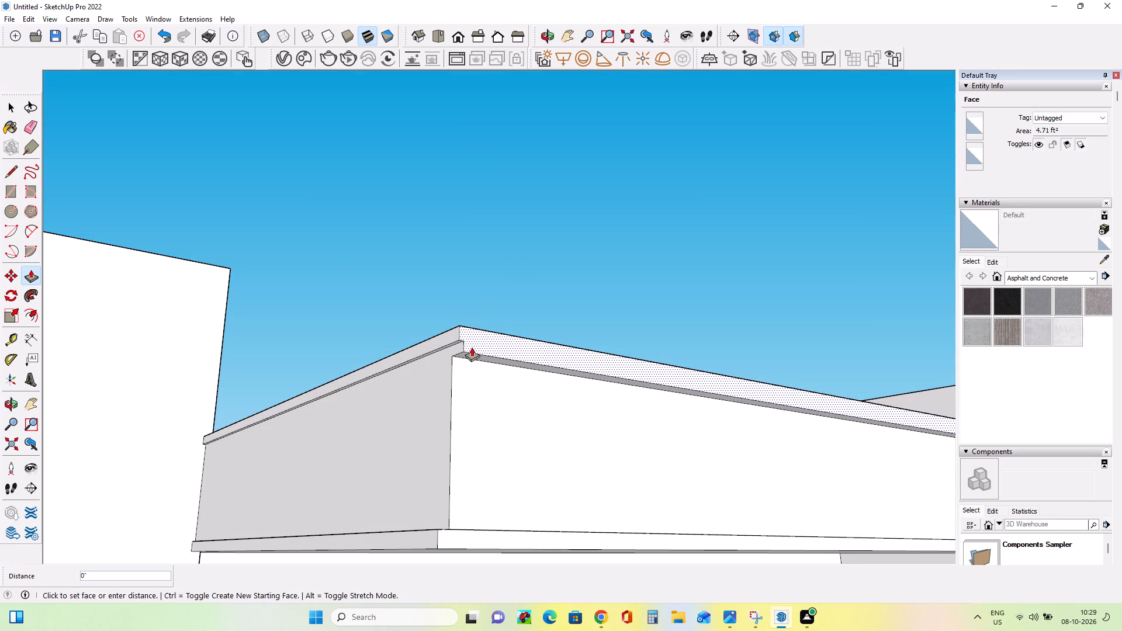
key("Escape")
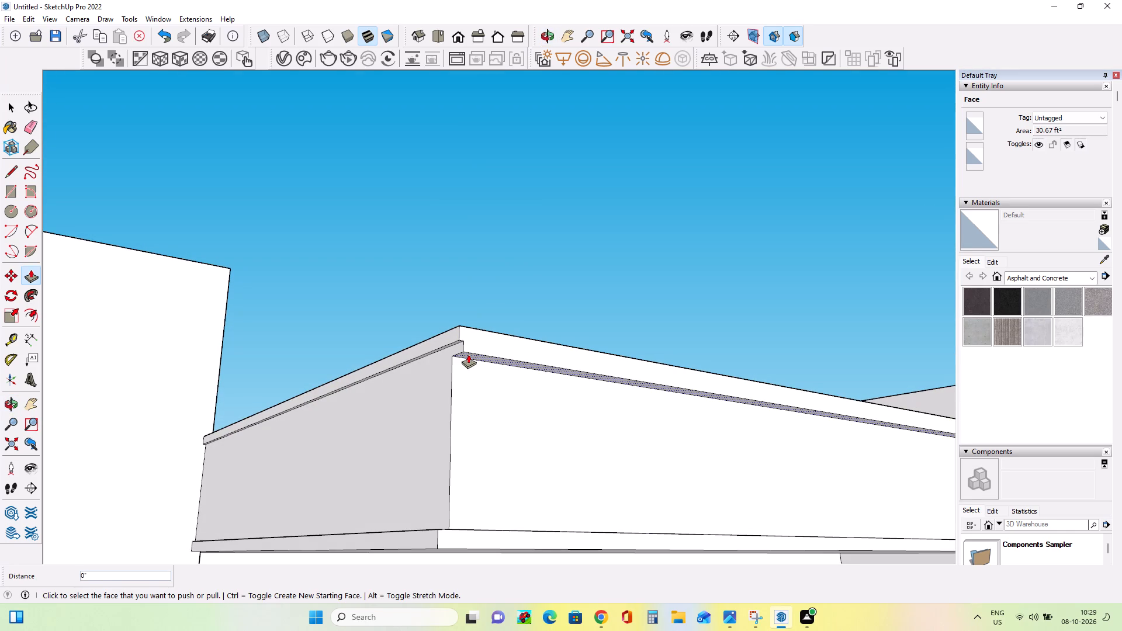
left_click(468, 354)
left_click(458, 338)
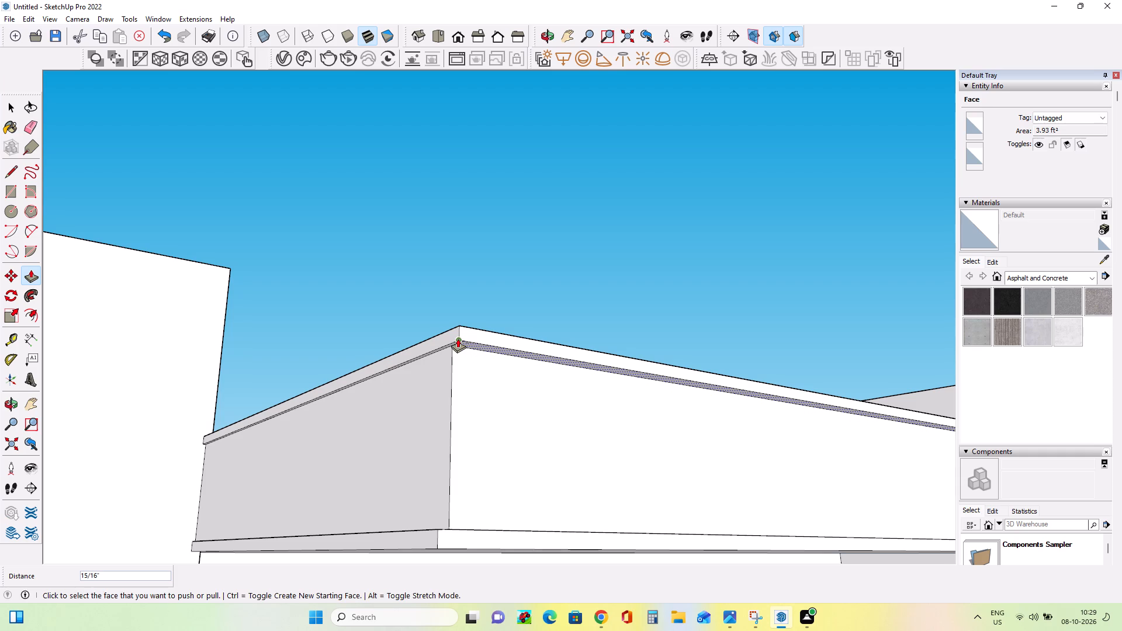
Pull the roof slab's top face up 2' 5 1/4", level with the top of the left wall.
middle_click_drag(461, 491, 405, 506)
middle_click_drag(456, 536, 419, 567)
scroll(395, 560, "down", 5)
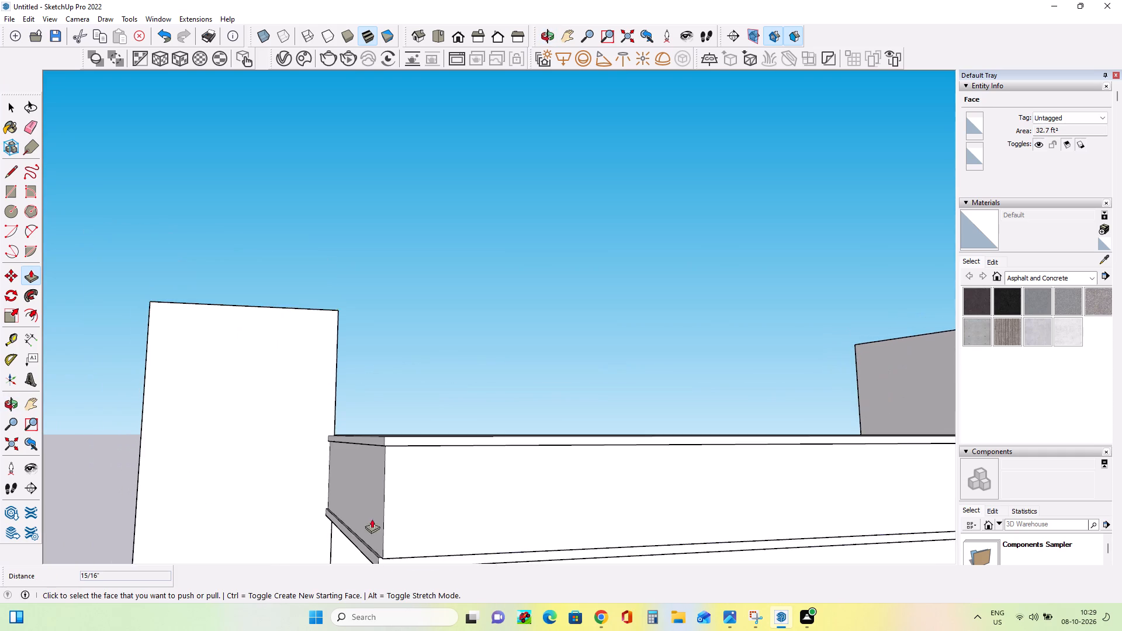
scroll(441, 497, "down", 2)
scroll(441, 497, "up", 1)
scroll(441, 497, "down", 7)
middle_click_drag(498, 531, 494, 560)
scroll(439, 552, "up", 3)
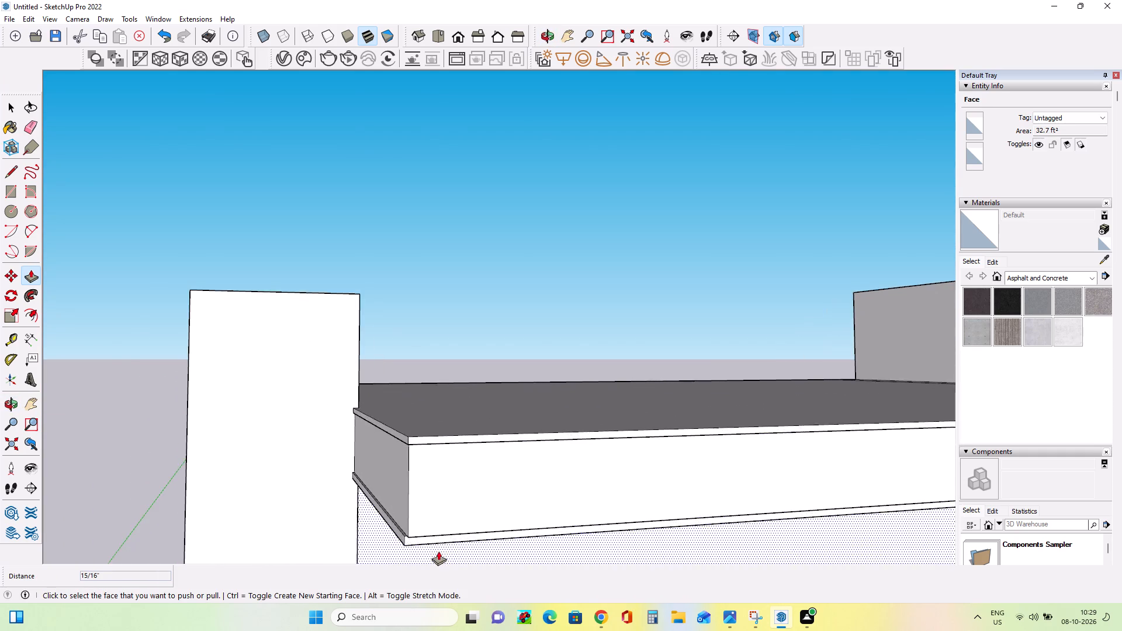
scroll(406, 528, "down", 13)
middle_click_drag(532, 498, 435, 521)
scroll(434, 521, "down", 1)
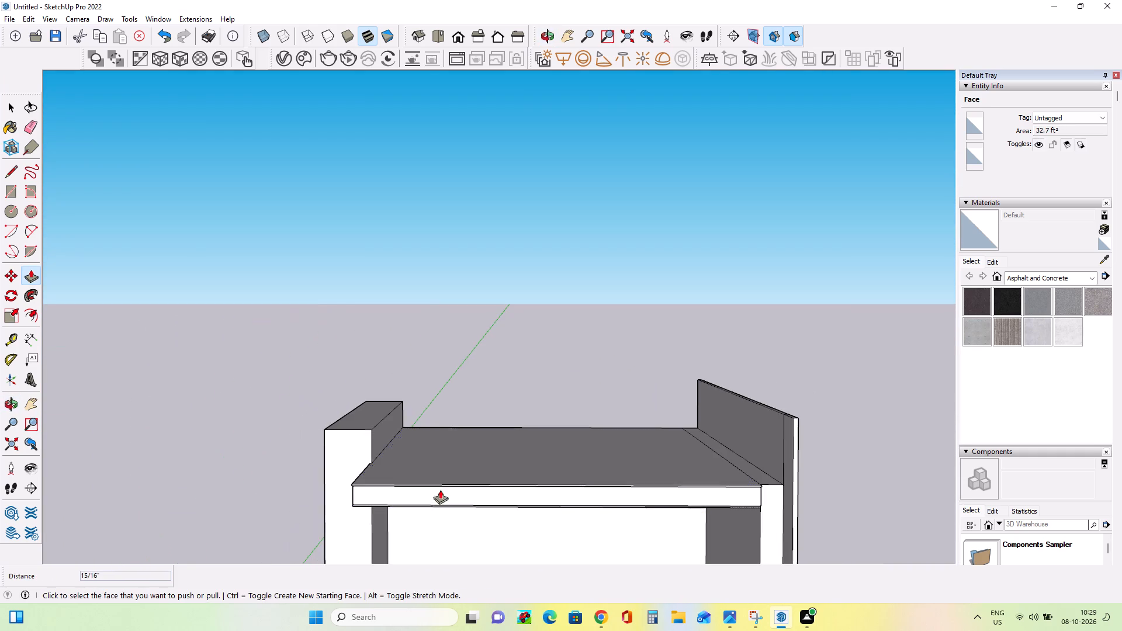
middle_click_drag(442, 467, 444, 519)
scroll(425, 521, "up", 1)
scroll(425, 521, "down", 1)
scroll(425, 521, "up", 3)
middle_click_drag(425, 518, 436, 542)
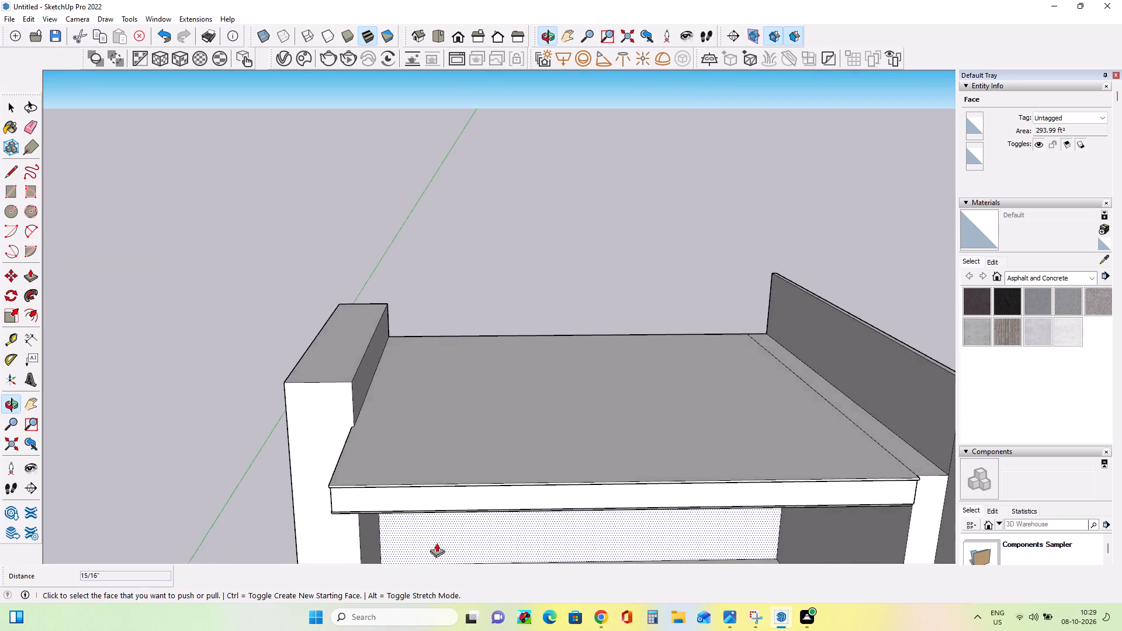
scroll(438, 543, "down", 1)
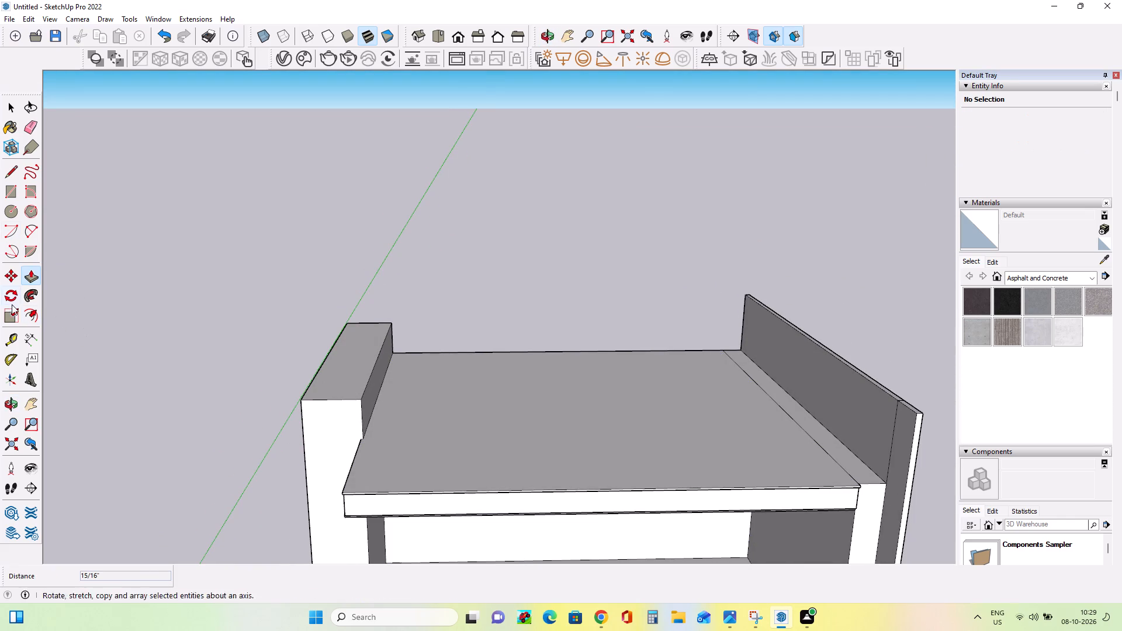
left_click(8, 194)
middle_click_drag(496, 491, 512, 557)
scroll(899, 466, "up", 3)
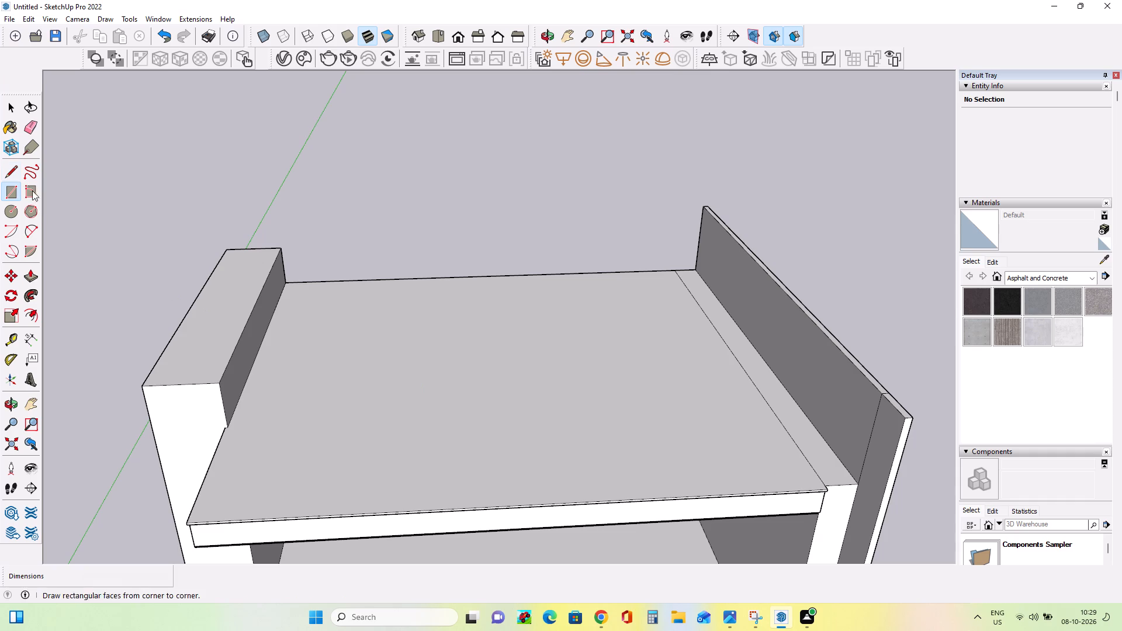
left_click(27, 284)
left_click(407, 438)
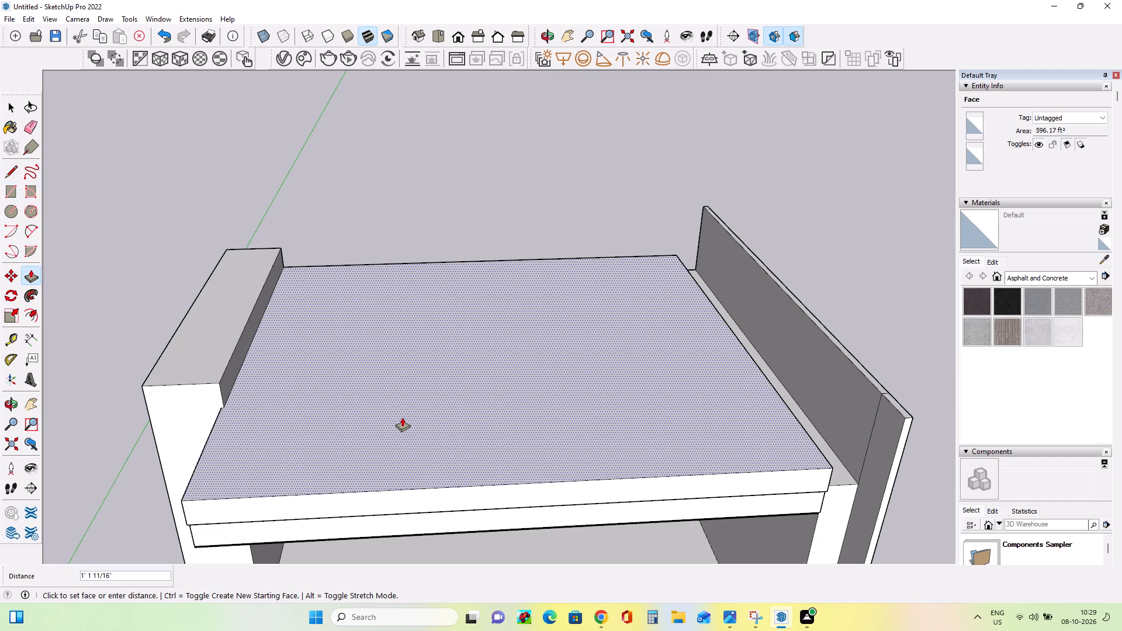
left_click(213, 343)
Draw a continuous line just above the raised block's lower edge, across its left end (about 6' 6") and front face (about 26').
middle_click_drag(404, 503, 520, 299)
middle_click_drag(313, 387, 460, 406)
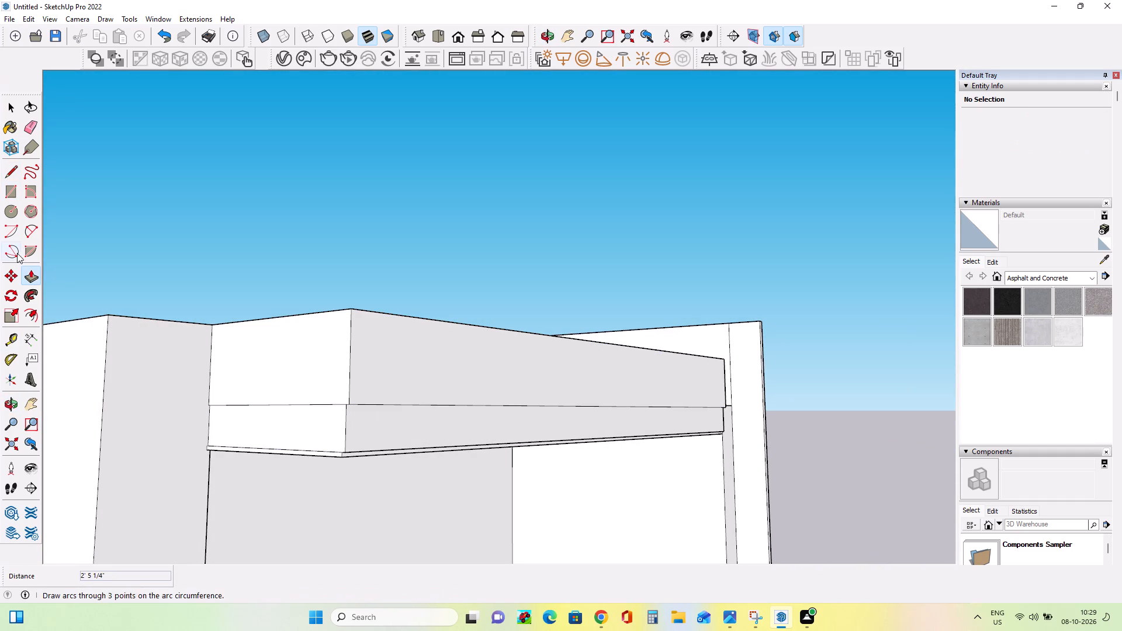
left_click(7, 169)
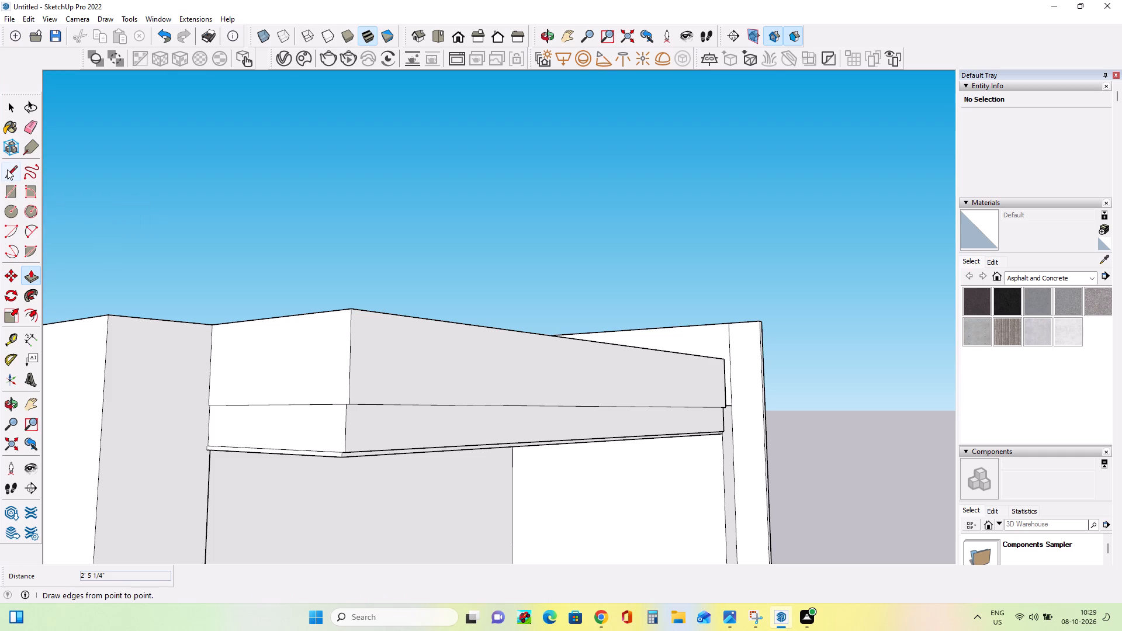
left_click(208, 398)
left_click(347, 392)
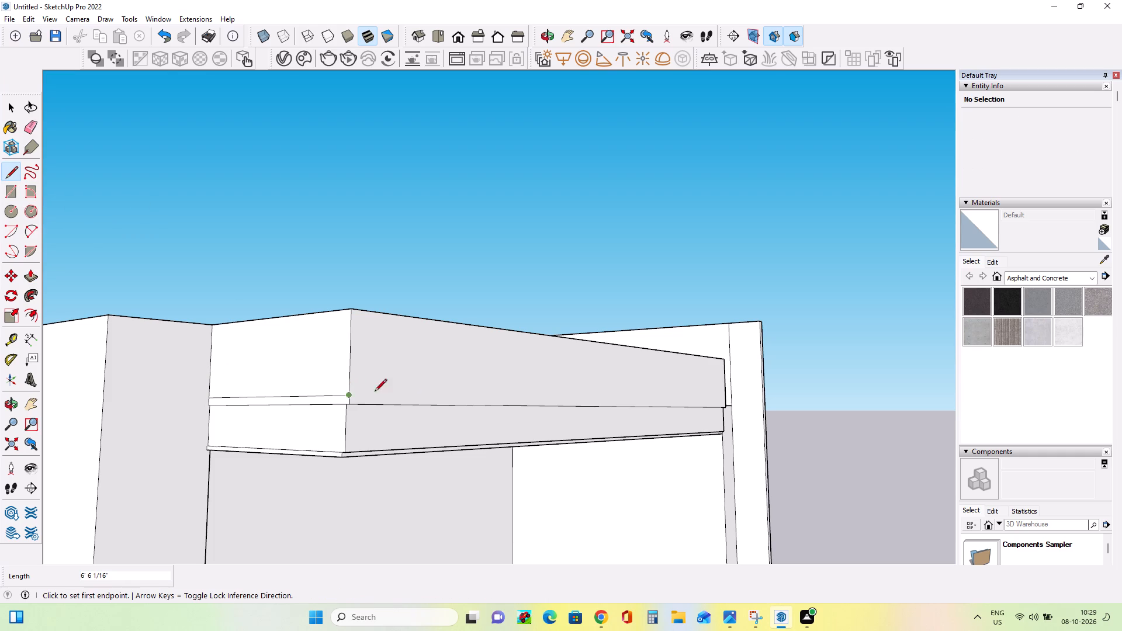
left_click(725, 396)
middle_click_drag(753, 429, 583, 434)
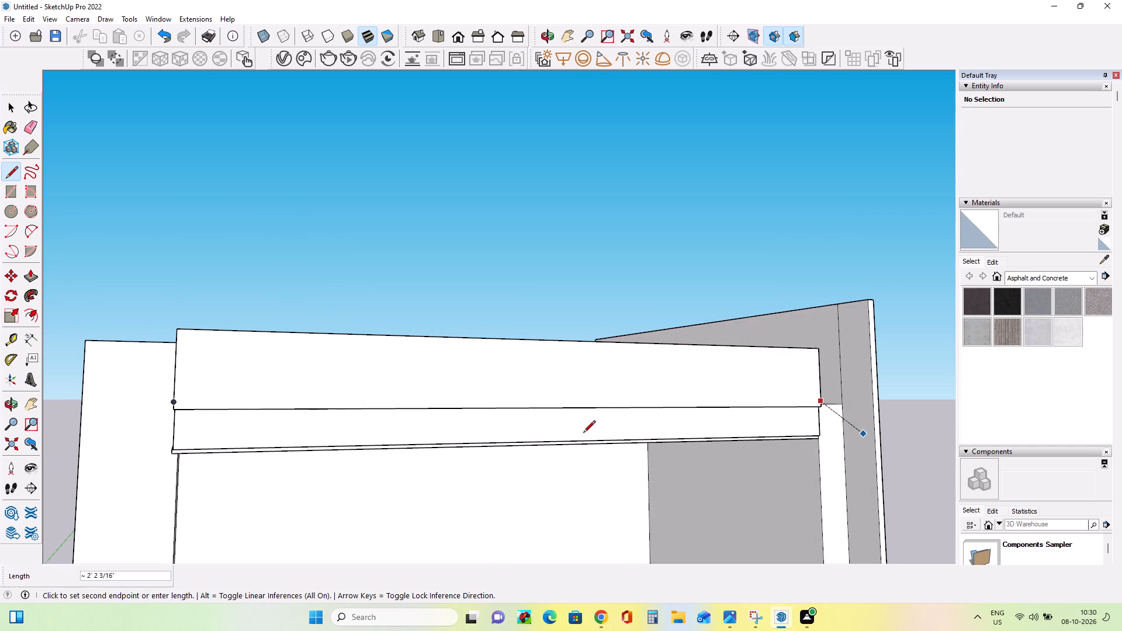
left_click(172, 401)
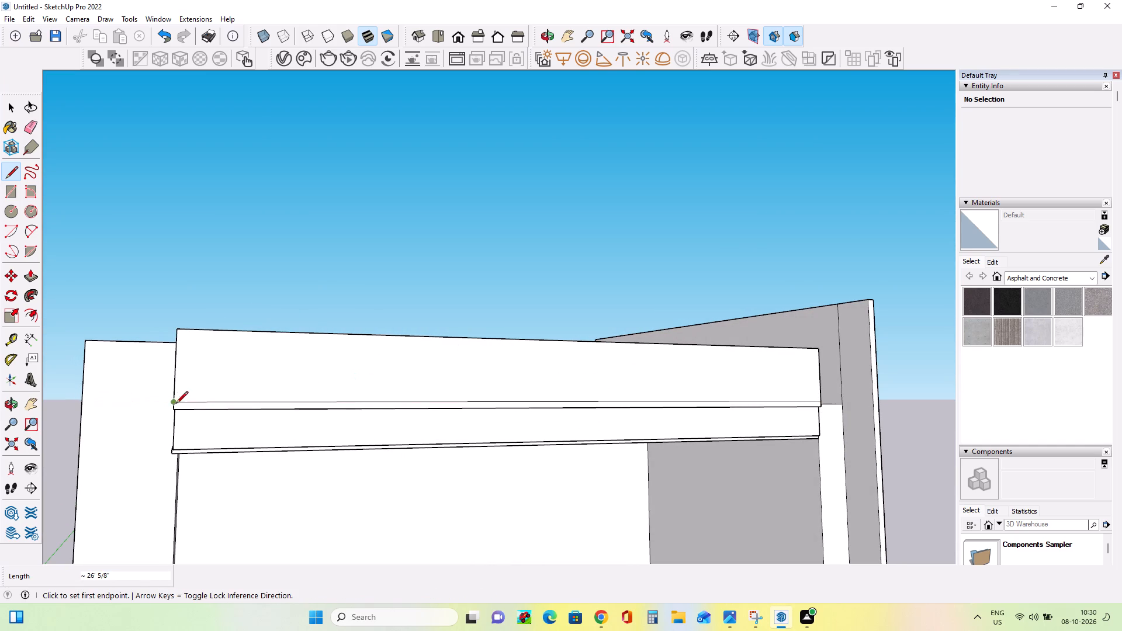
Push the raised block's front face above the new line in about 1 5/16".
middle_click_drag(431, 460, 472, 481)
middle_click_drag(477, 484, 604, 505)
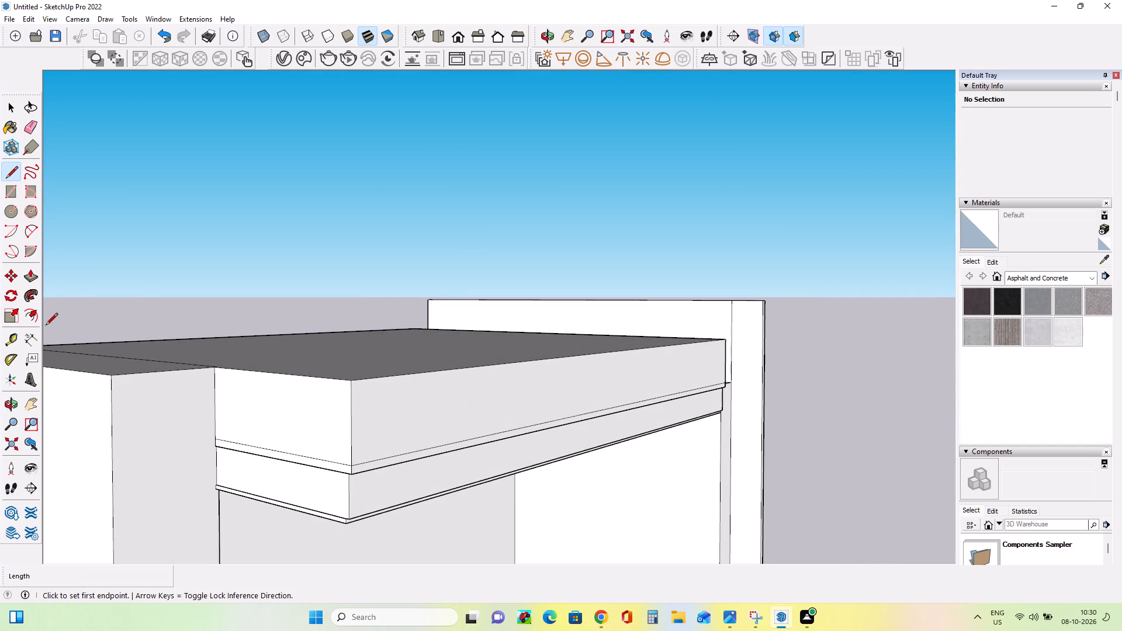
left_click(29, 274)
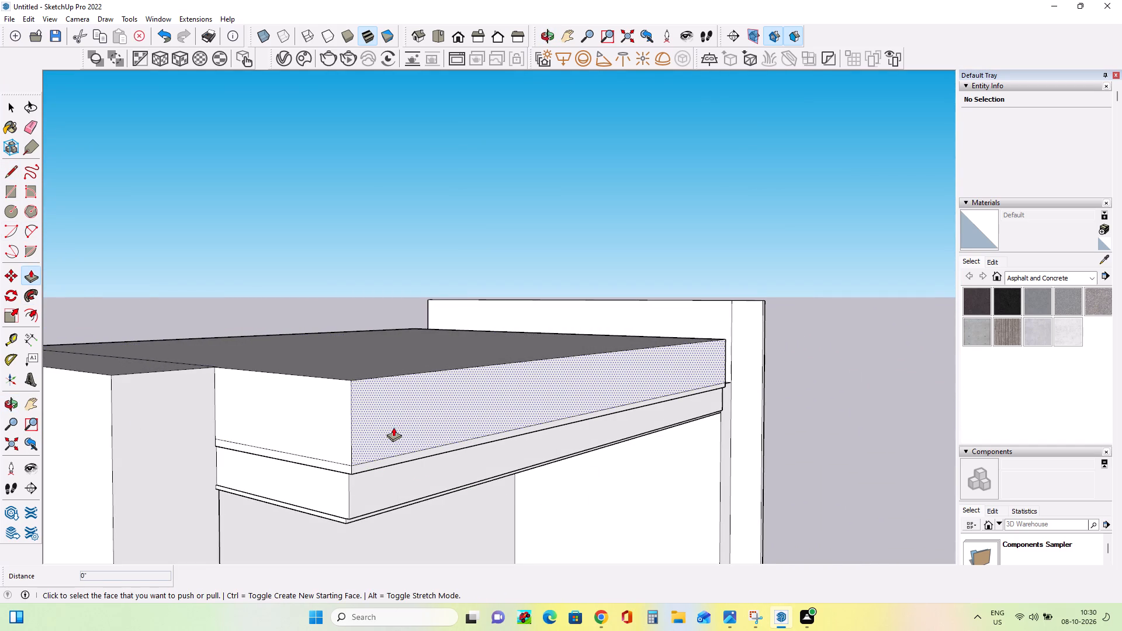
left_click(393, 427)
left_click(391, 424)
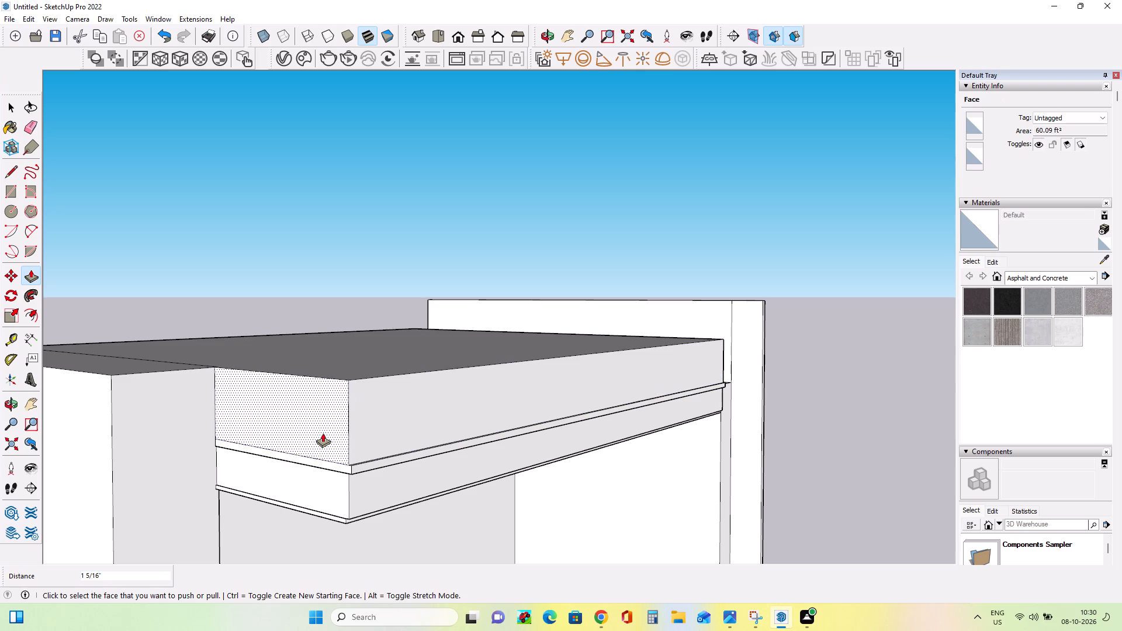
Push the raised block's left end face above the new line inward in two passes, the second about 15/16".
left_click(323, 433)
left_click(327, 430)
middle_click_drag(502, 444, 486, 446)
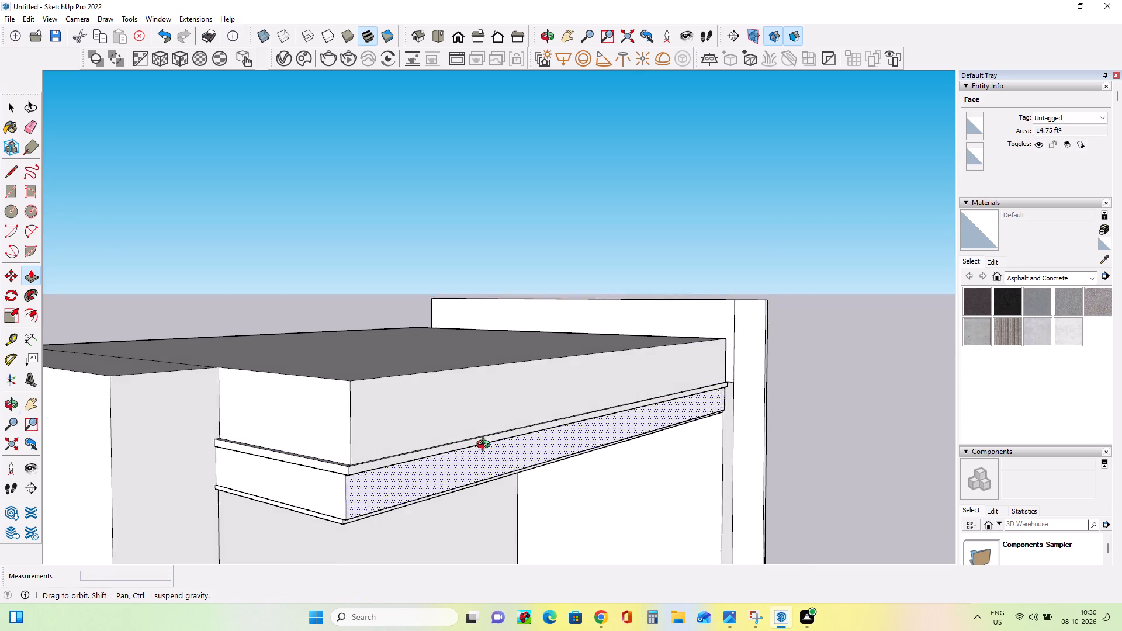
middle_click_drag(486, 446, 328, 445)
middle_click_drag(145, 420, 276, 439)
left_click(284, 435)
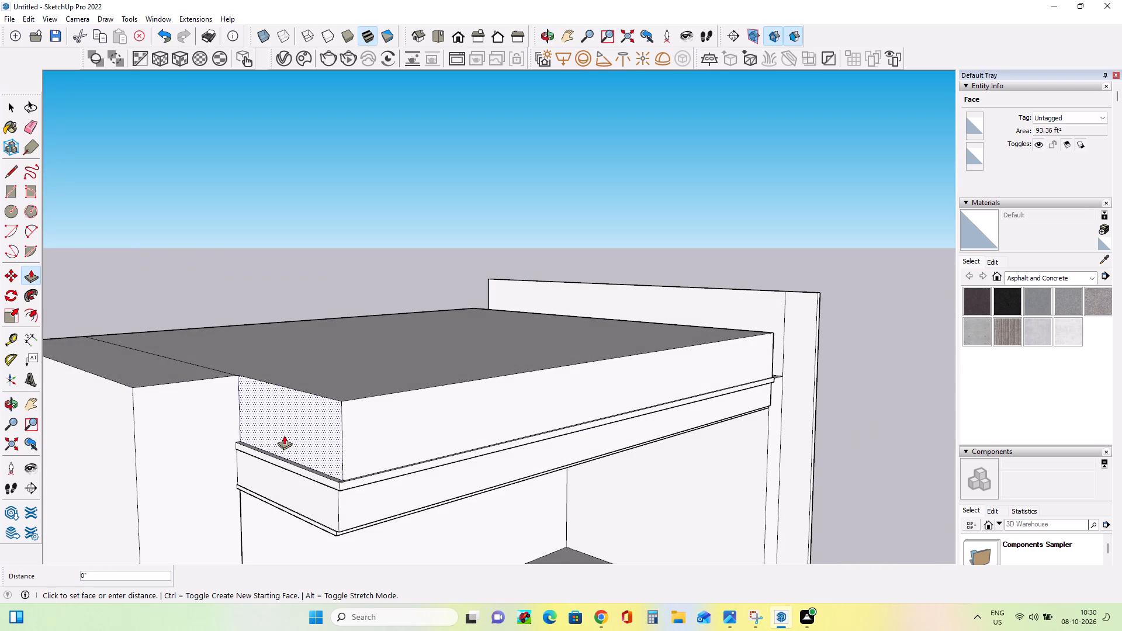
left_click(282, 435)
Pull the raised block's top face up another 1' 2 1/8".
middle_click_drag(428, 476, 276, 474)
scroll(276, 473, "down", 7)
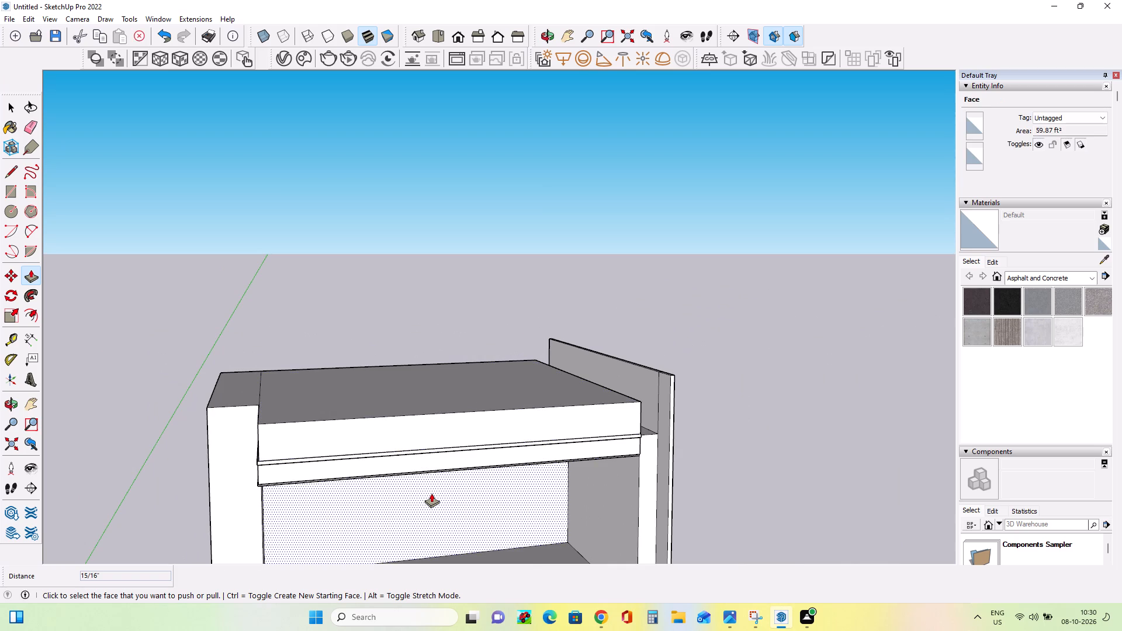
left_click(409, 396)
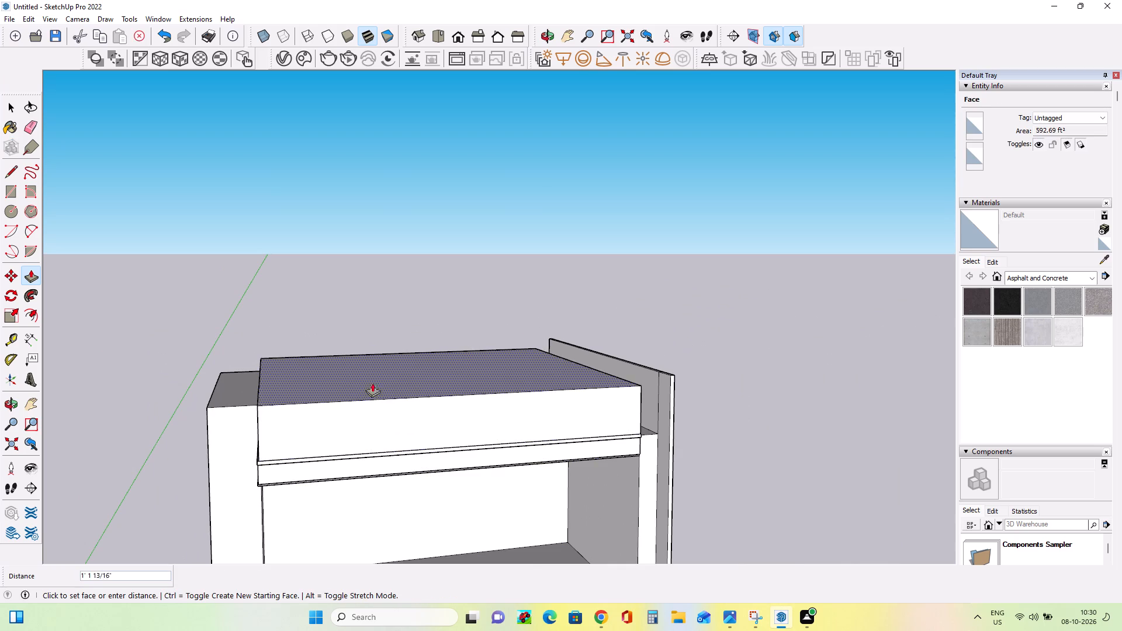
left_click(247, 389)
Pull the top of the left wall up about 2' 1 3/16", above the roof block.
middle_click_drag(387, 446, 441, 476)
left_click(230, 396)
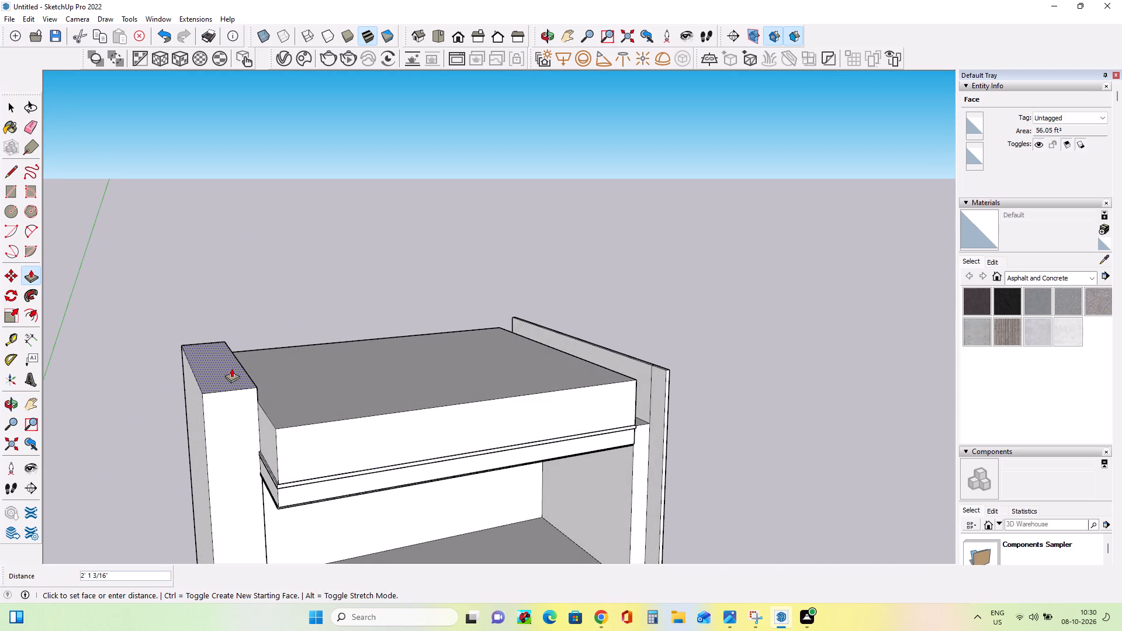
left_click(231, 368)
Pull the narrow ledge between the roof block and the right wall up 3' 6 7/8", level with the roof top.
middle_click_drag(508, 446, 354, 462)
middle_click_drag(522, 382, 531, 384)
left_click(642, 438)
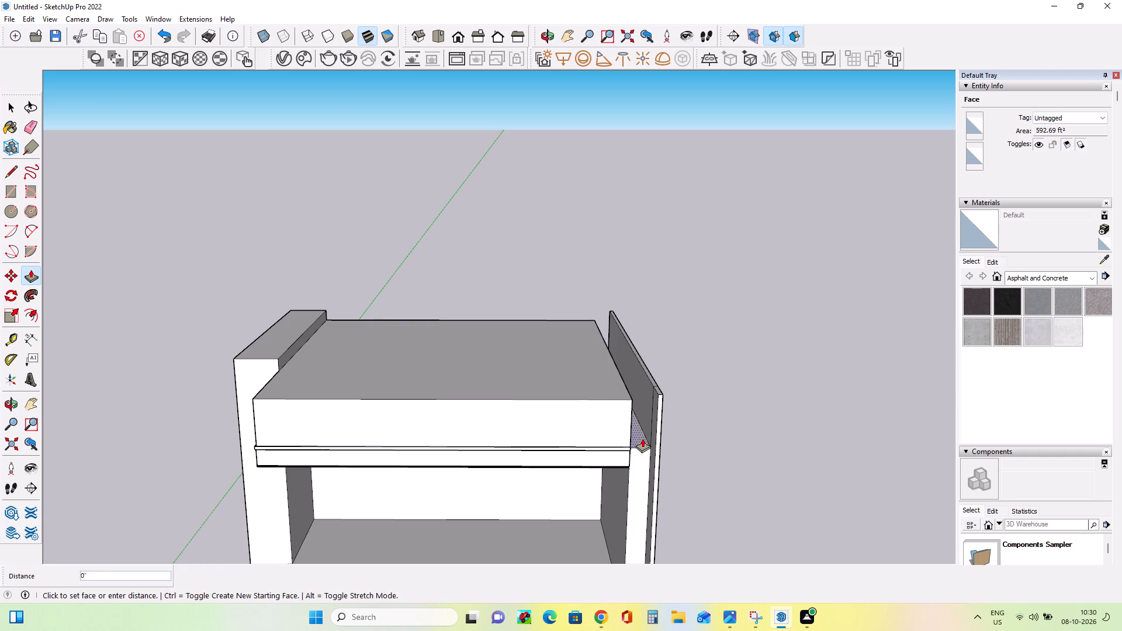
left_click(594, 393)
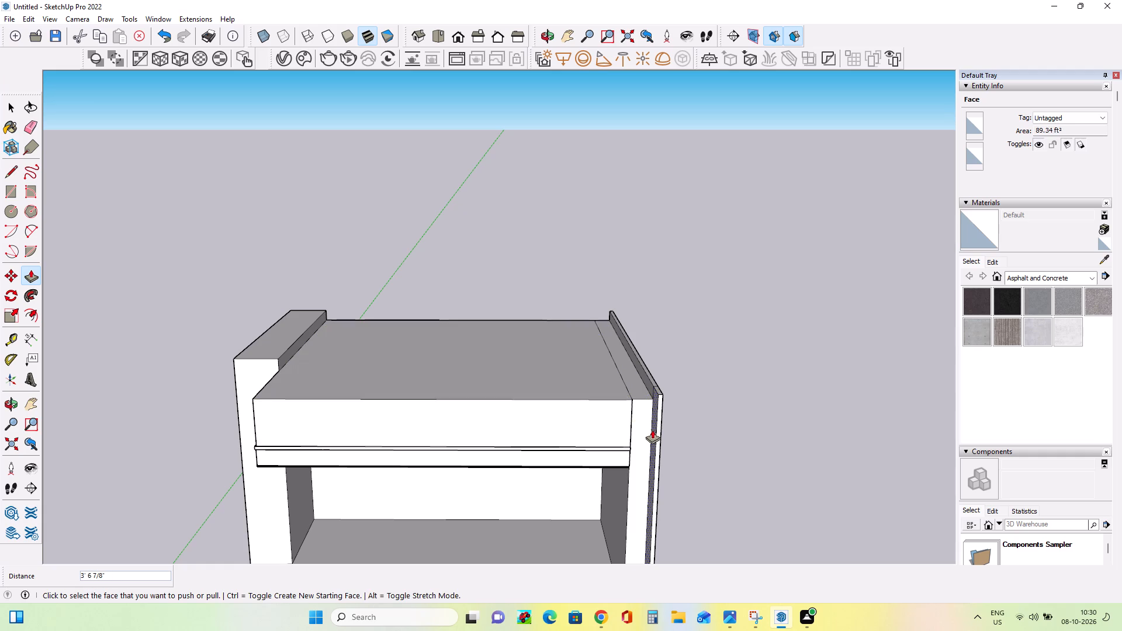
Draw a line along the seam where the left wall's inner side meets the roof top, from front to back.
middle_click(650, 427)
middle_click_drag(593, 430, 595, 427)
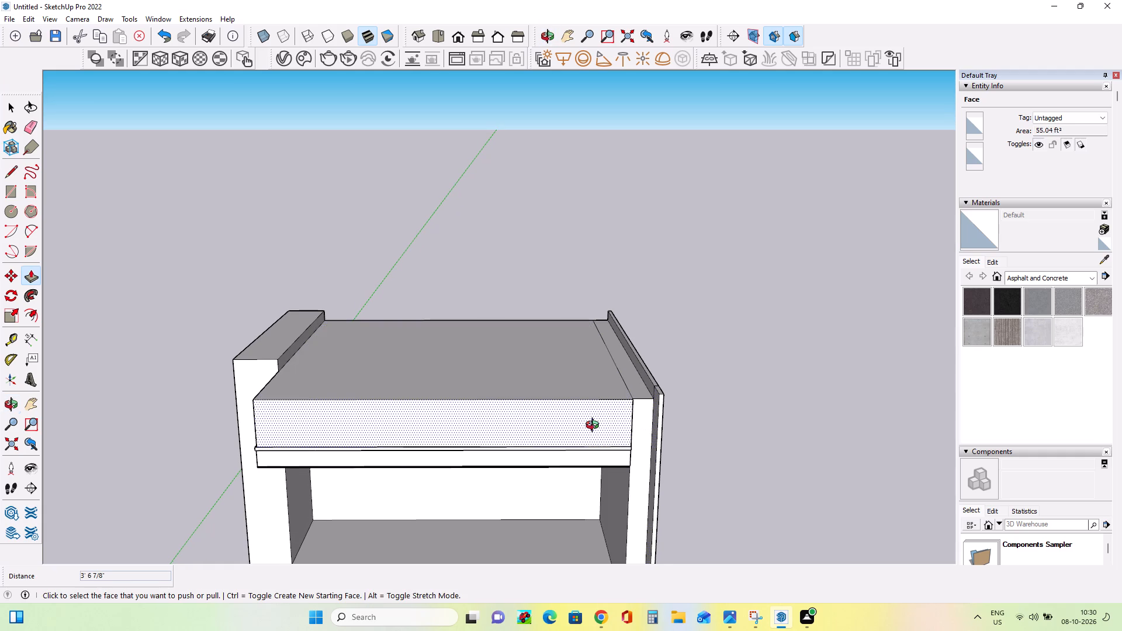
middle_click_drag(595, 427, 623, 375)
middle_click_drag(271, 347, 285, 357)
middle_click_drag(344, 373, 290, 387)
left_click(11, 179)
scroll(289, 362, "up", 7)
left_click(279, 371)
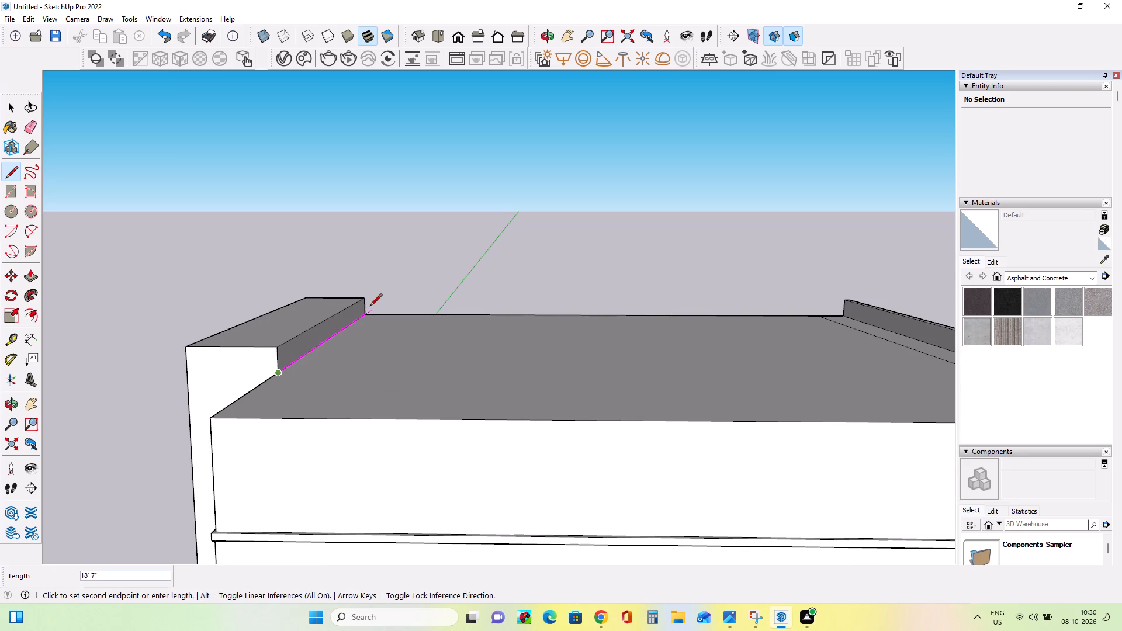
left_click(369, 310)
scroll(138, 314, "down", 2)
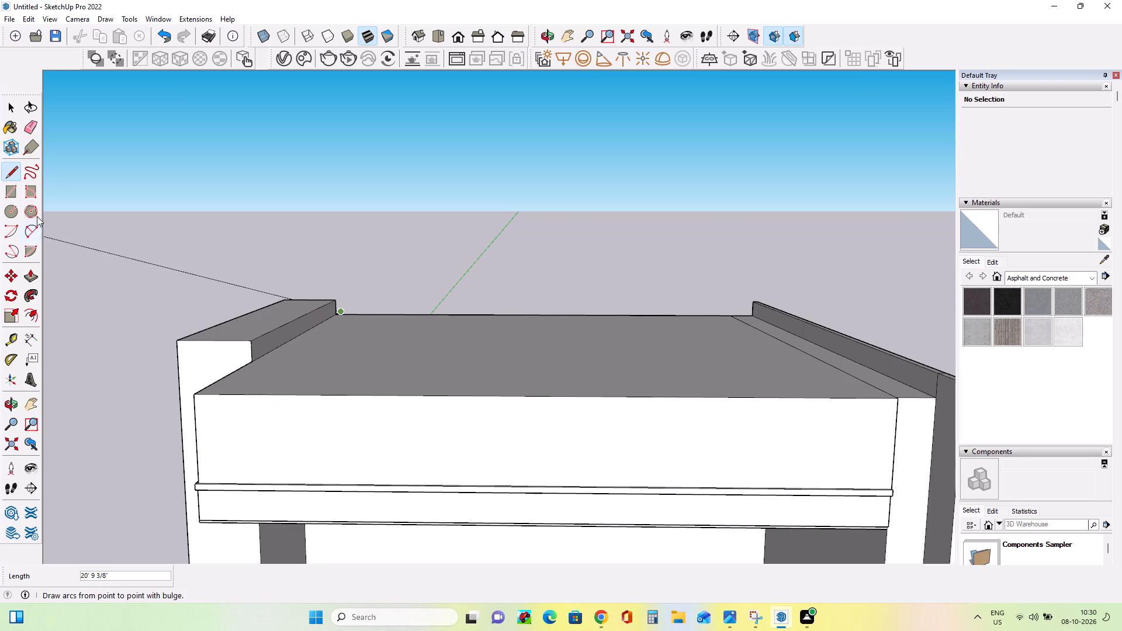
Pull the left wall's inner side above the roof across to the roof block's far edge, about 25' 11 1/4".
left_click(29, 275)
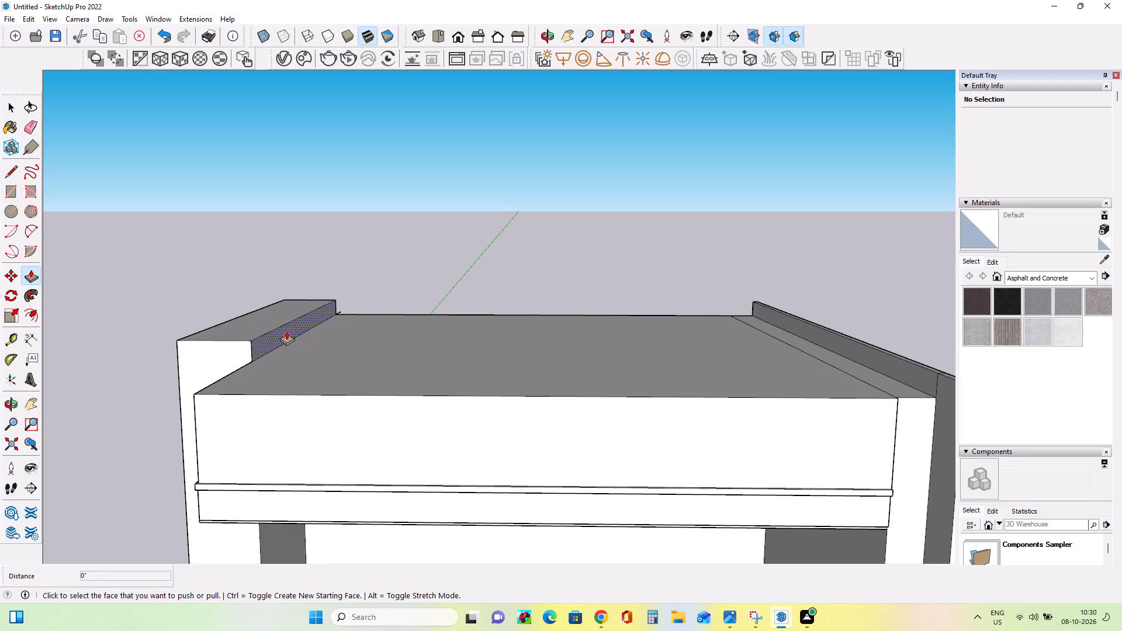
left_click(286, 331)
left_click(836, 392)
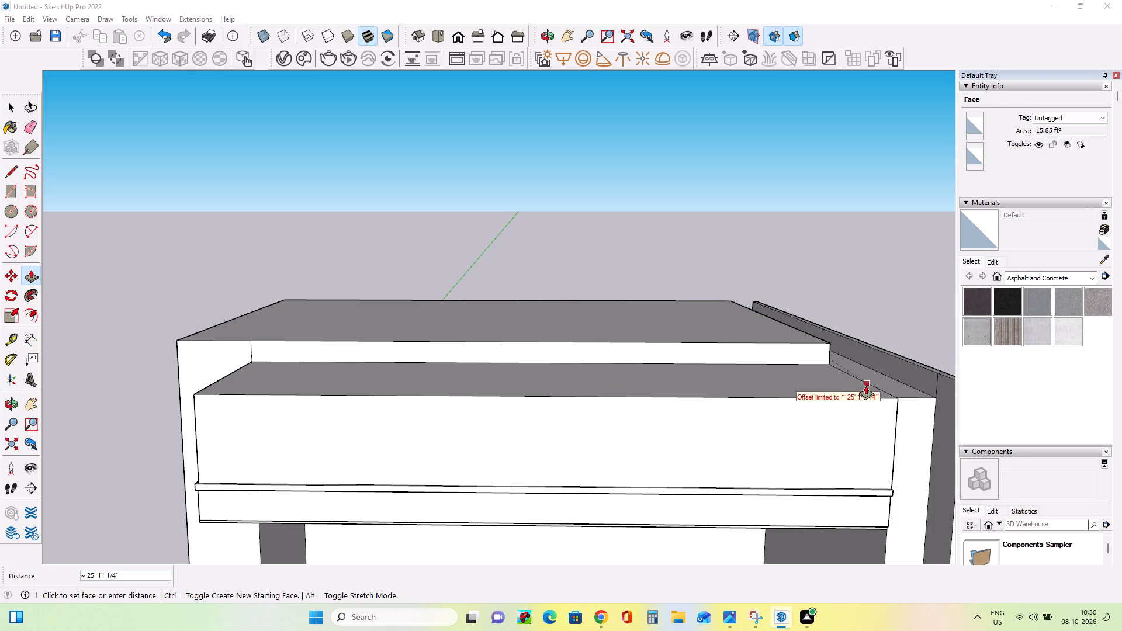
middle_click_drag(865, 385, 759, 432)
middle_click_drag(858, 409, 916, 443)
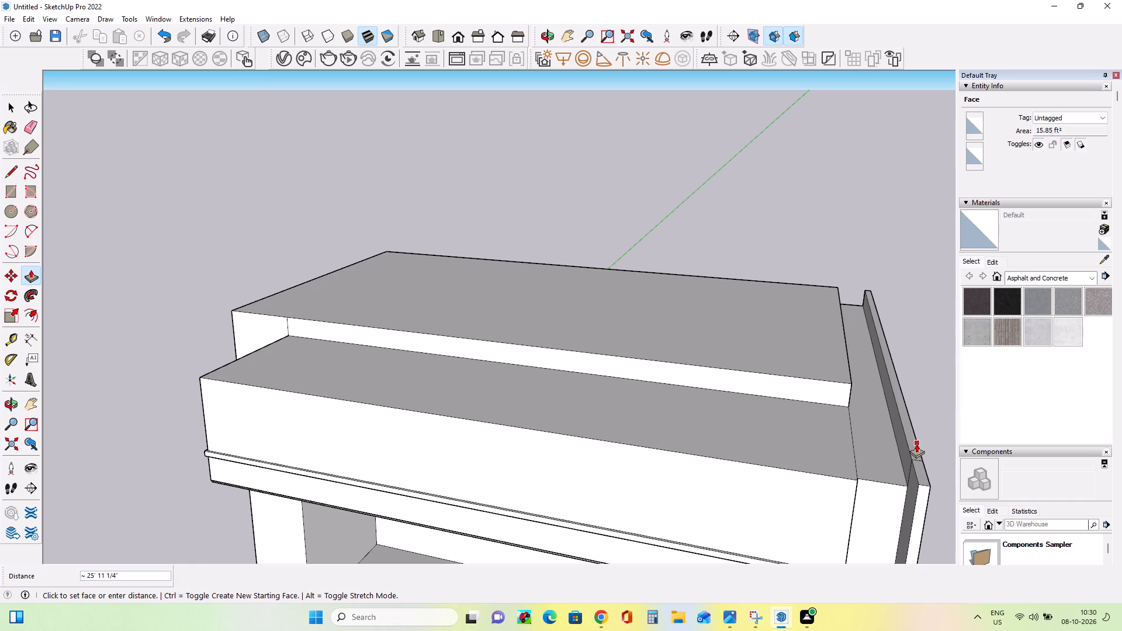
left_click(881, 452)
Extend the upper slab's right end about 1' 5 1/4" to meet the right wall.
middle_click_drag(901, 456, 773, 452)
left_click(827, 436)
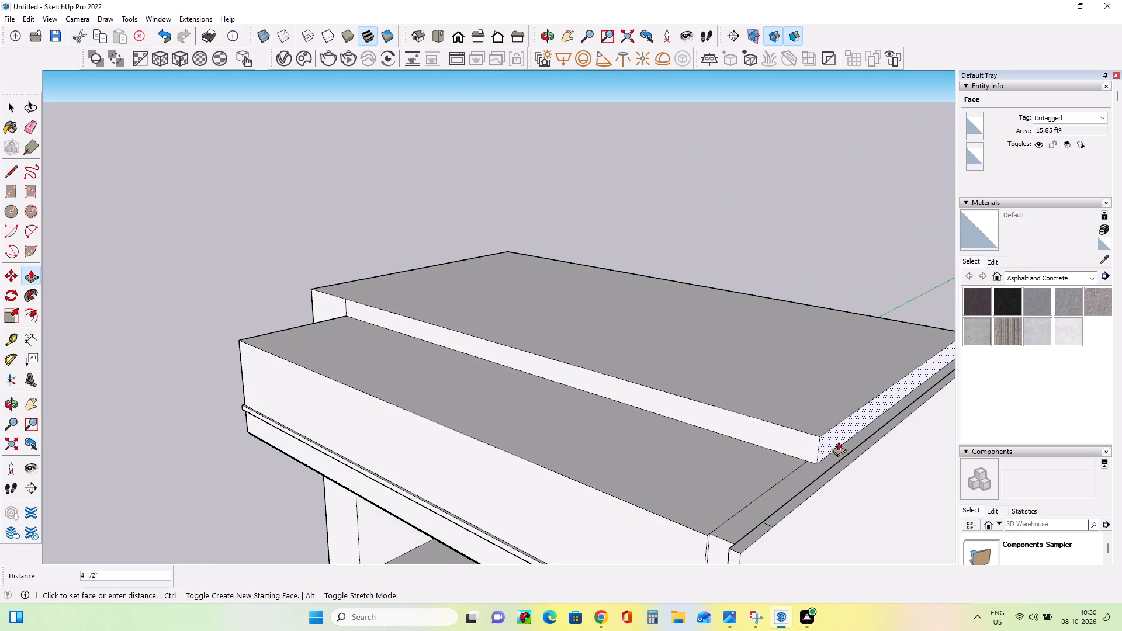
left_click(863, 456)
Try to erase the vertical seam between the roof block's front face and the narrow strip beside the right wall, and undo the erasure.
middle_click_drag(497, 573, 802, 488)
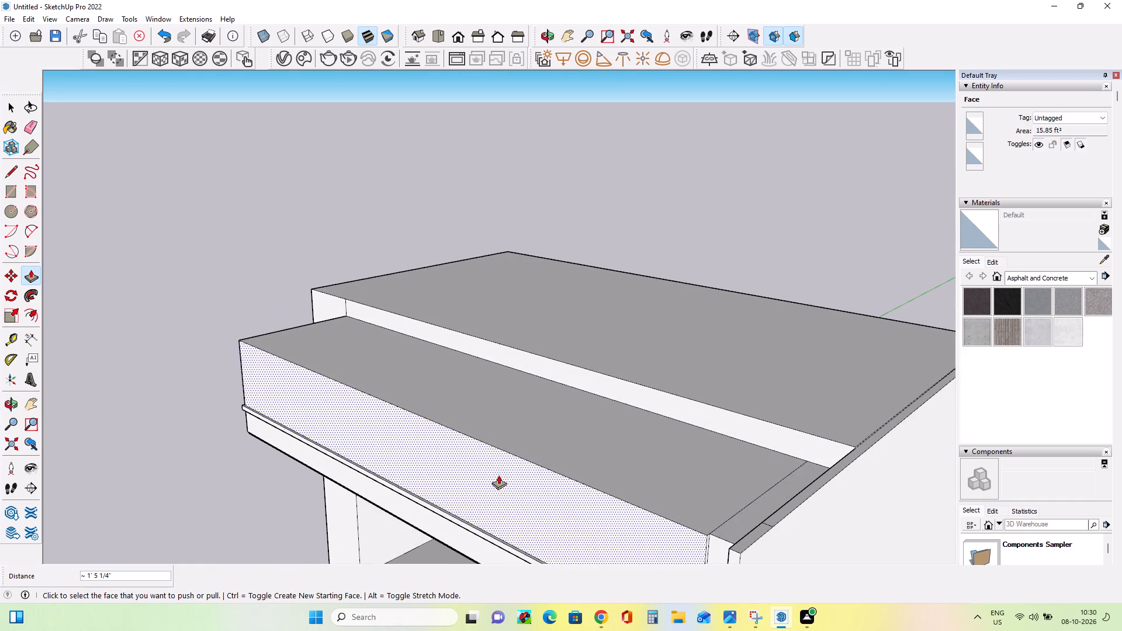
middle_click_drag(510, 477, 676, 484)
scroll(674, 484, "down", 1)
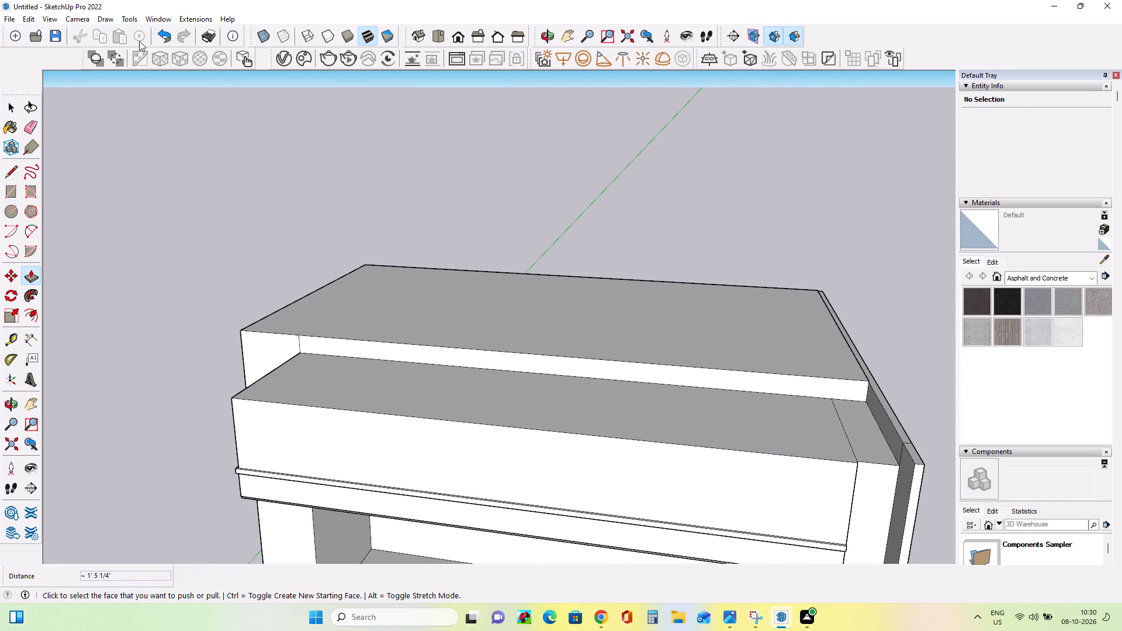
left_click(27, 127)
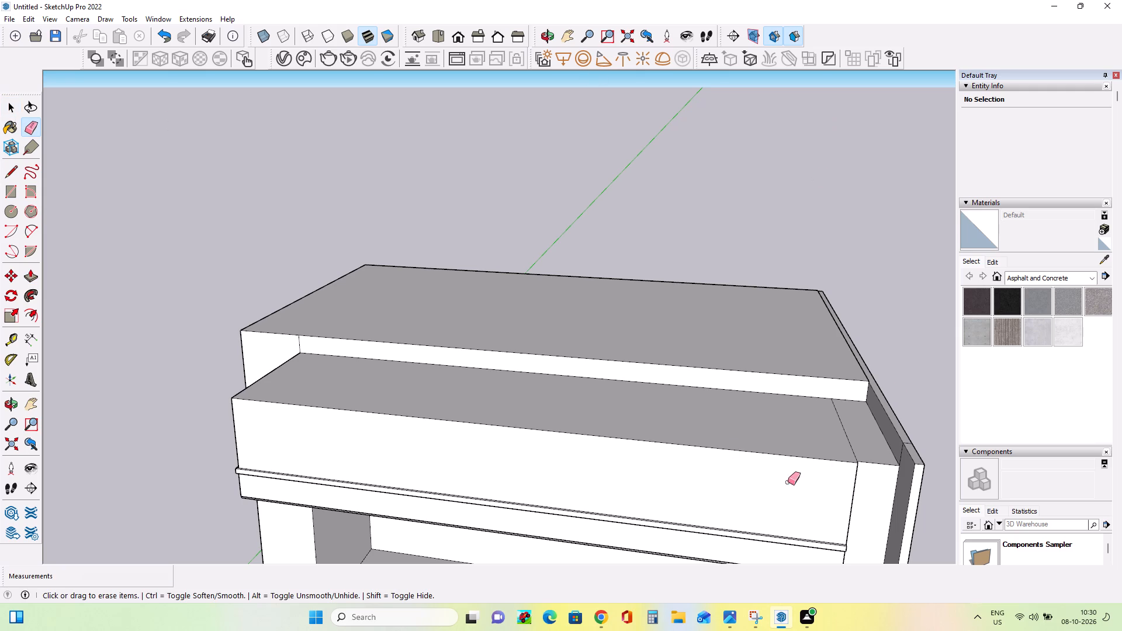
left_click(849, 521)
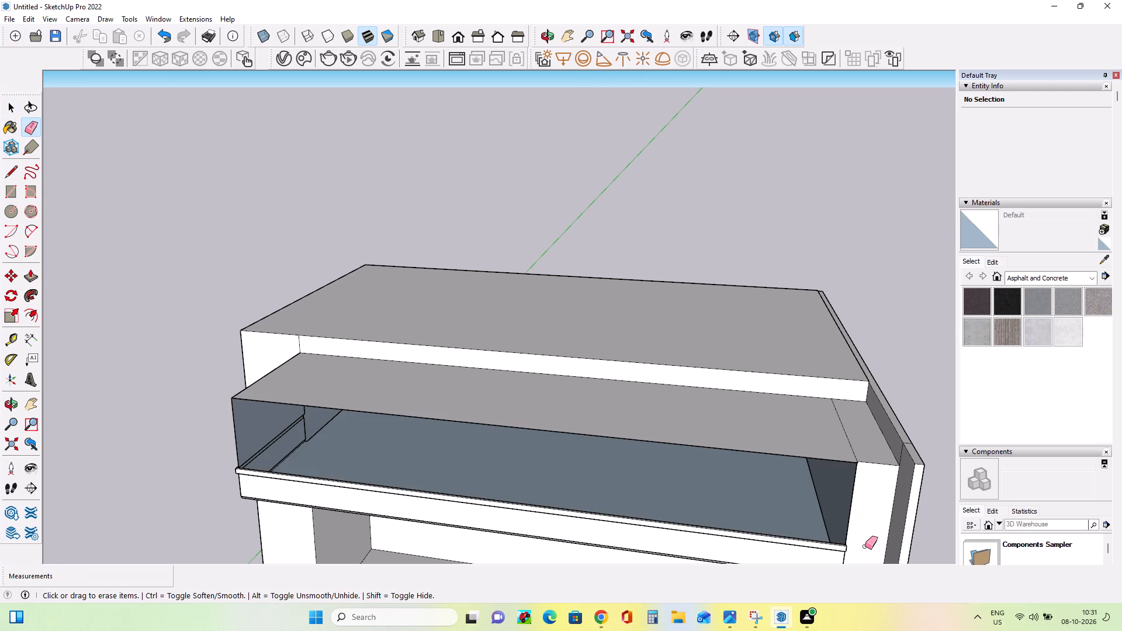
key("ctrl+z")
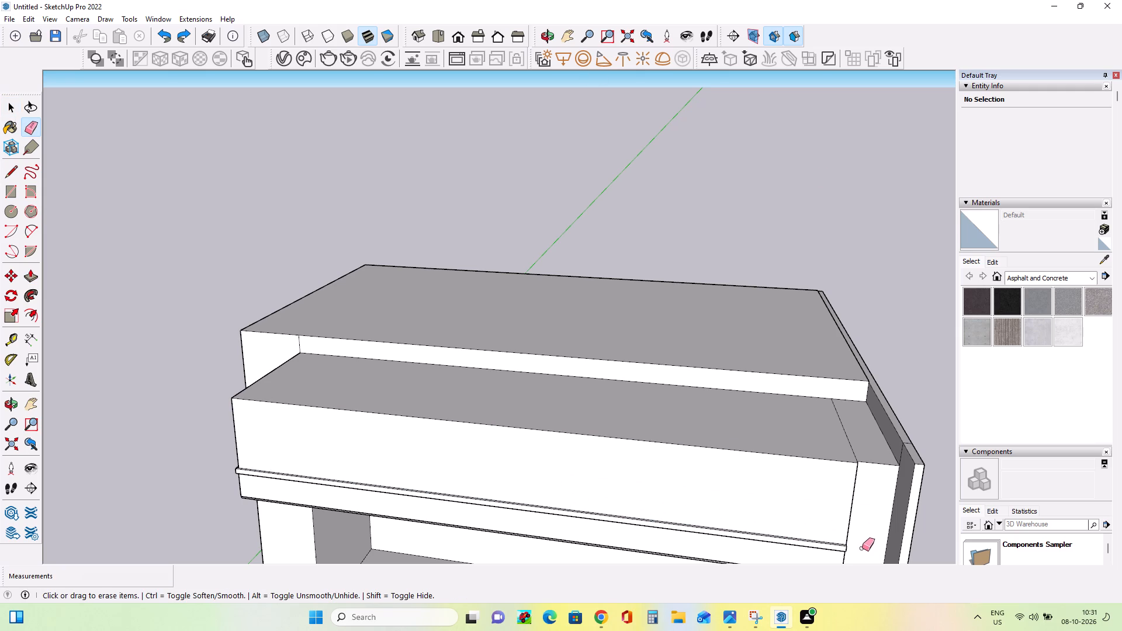
Push/Pull the narrow front strip beside the right wall 1/4" to sit flush with the roof block's front face.
scroll(853, 507, "up", 4)
middle_click_drag(852, 507, 858, 521)
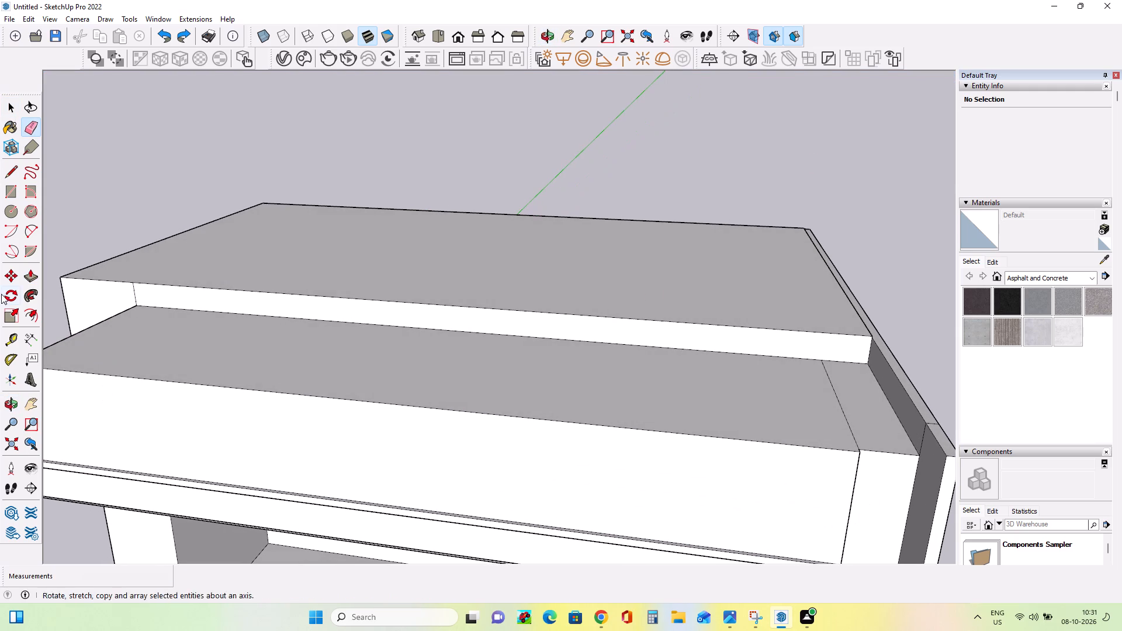
left_click(27, 277)
left_click(884, 520)
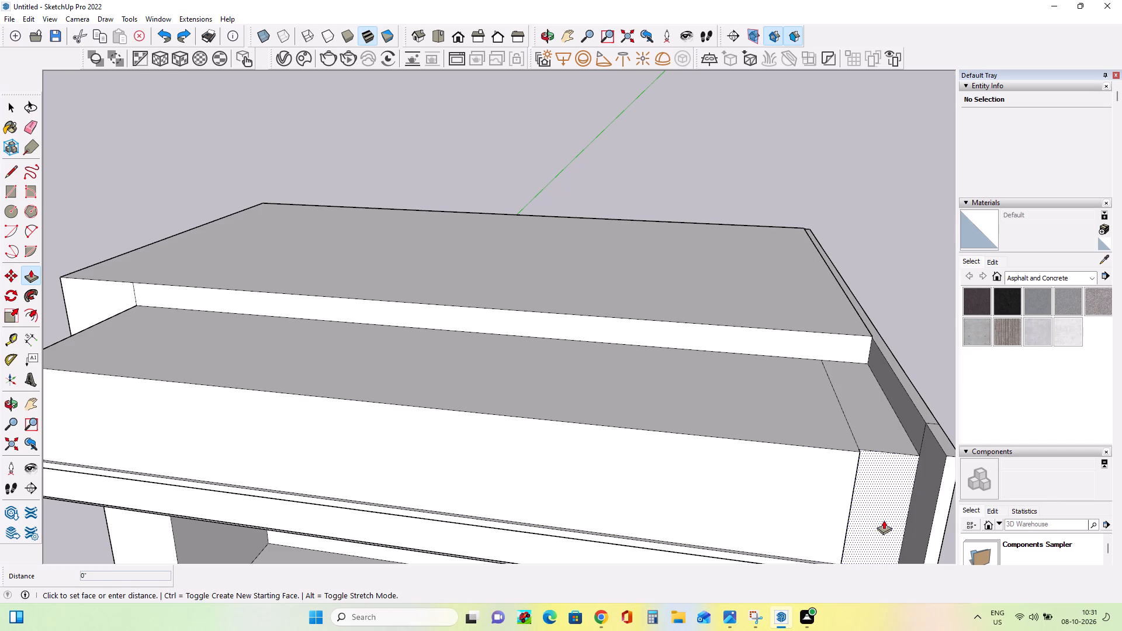
left_click(828, 506)
middle_click_drag(871, 516, 715, 493)
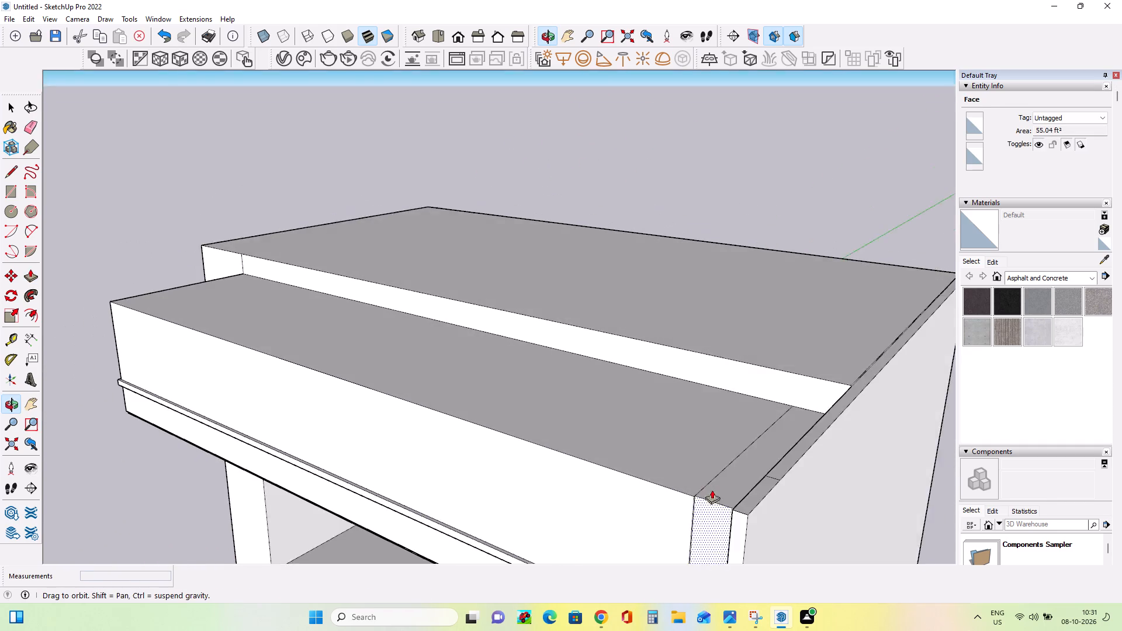
left_click(673, 505)
left_click(640, 504)
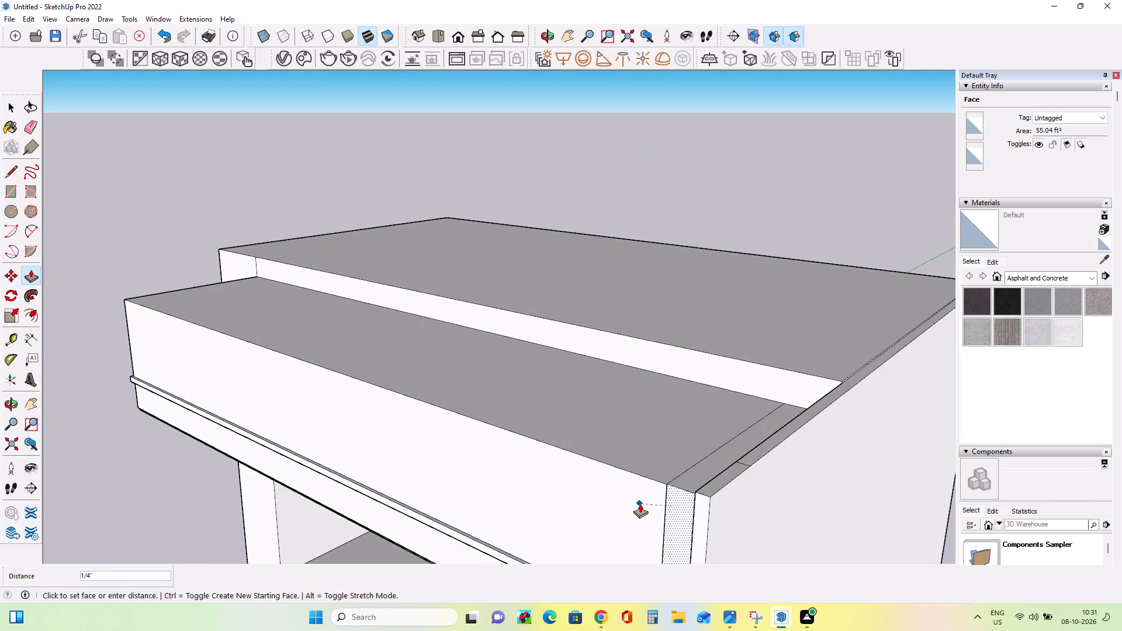
scroll(693, 507, "up", 1)
scroll(693, 507, "down", 1)
scroll(693, 507, "up", 20)
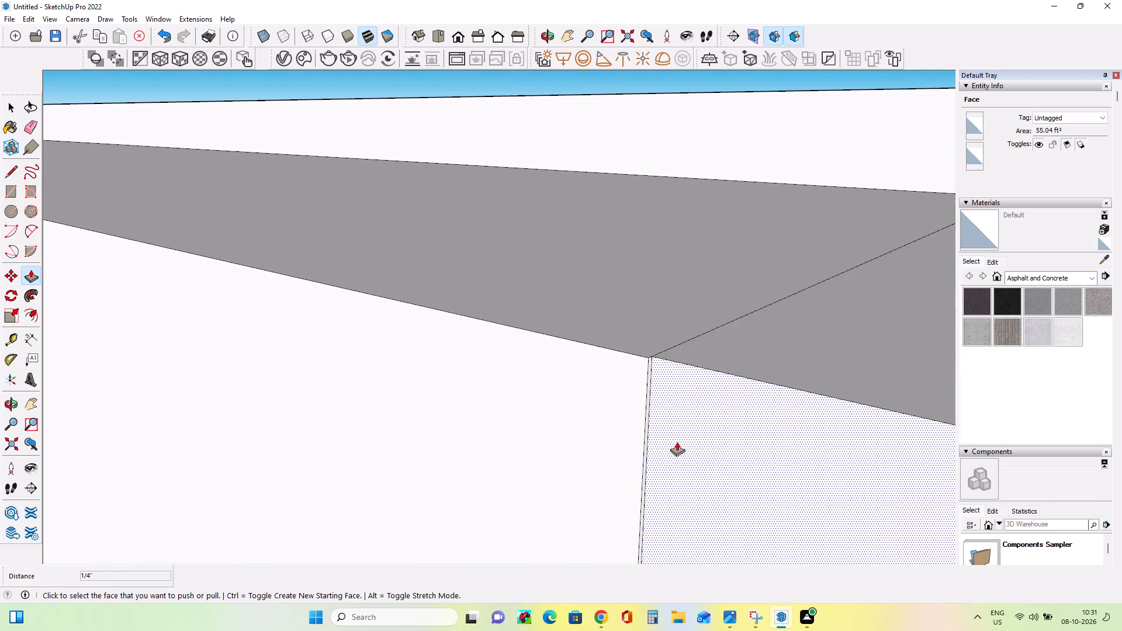
left_click(688, 427)
left_click(641, 427)
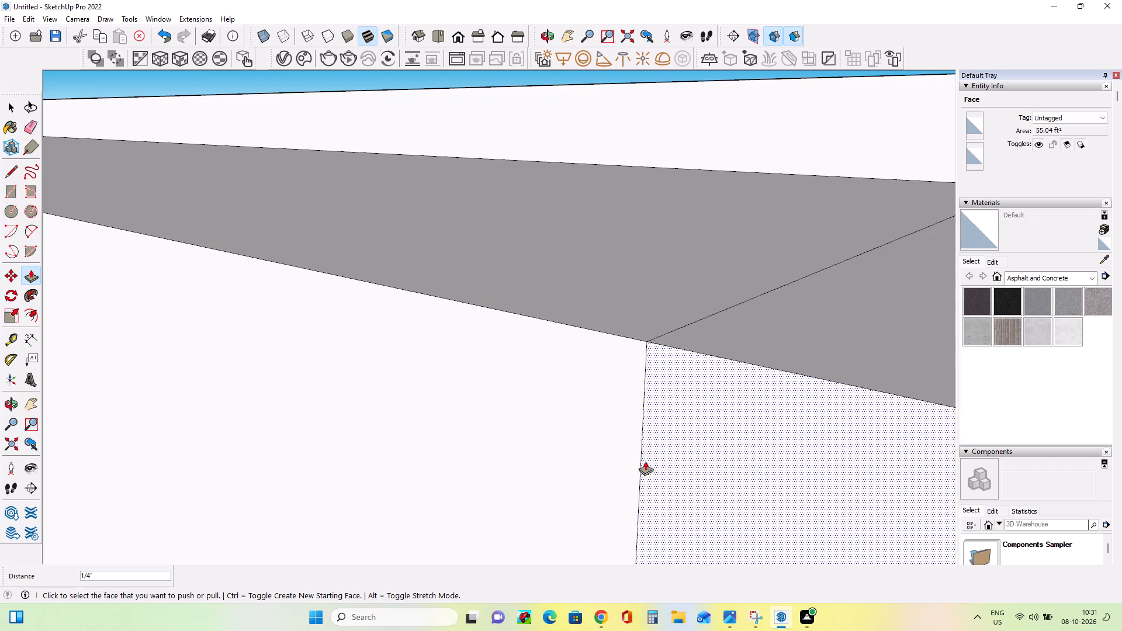
Erase the vertical front seam and the top seam between the roof block's lower step and the strip beside the right wall.
left_click(27, 131)
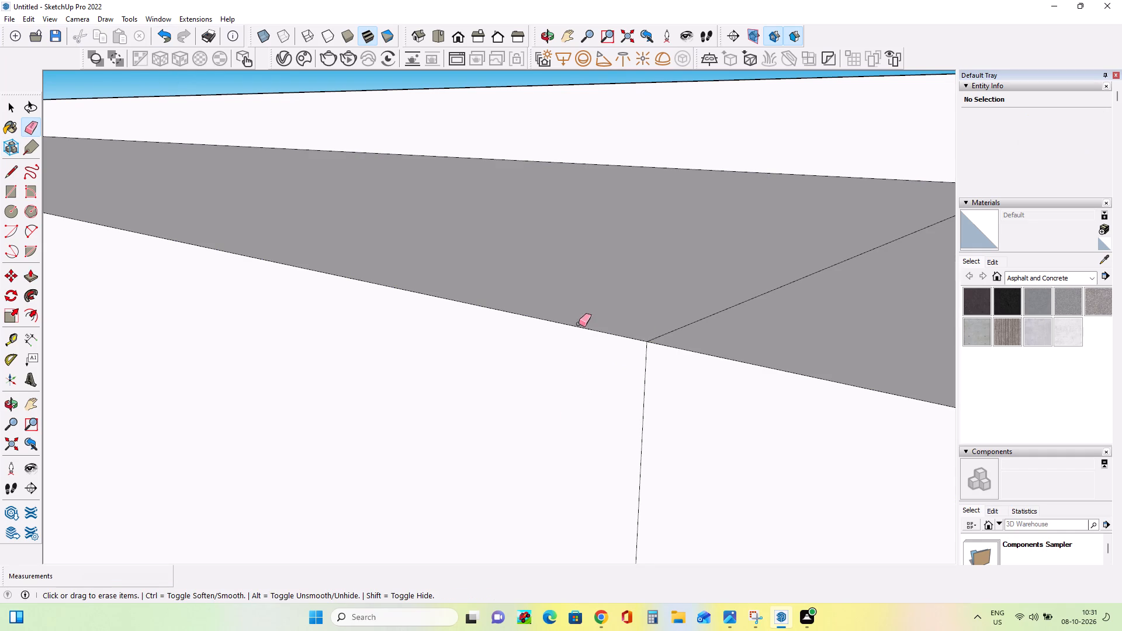
left_click(643, 415)
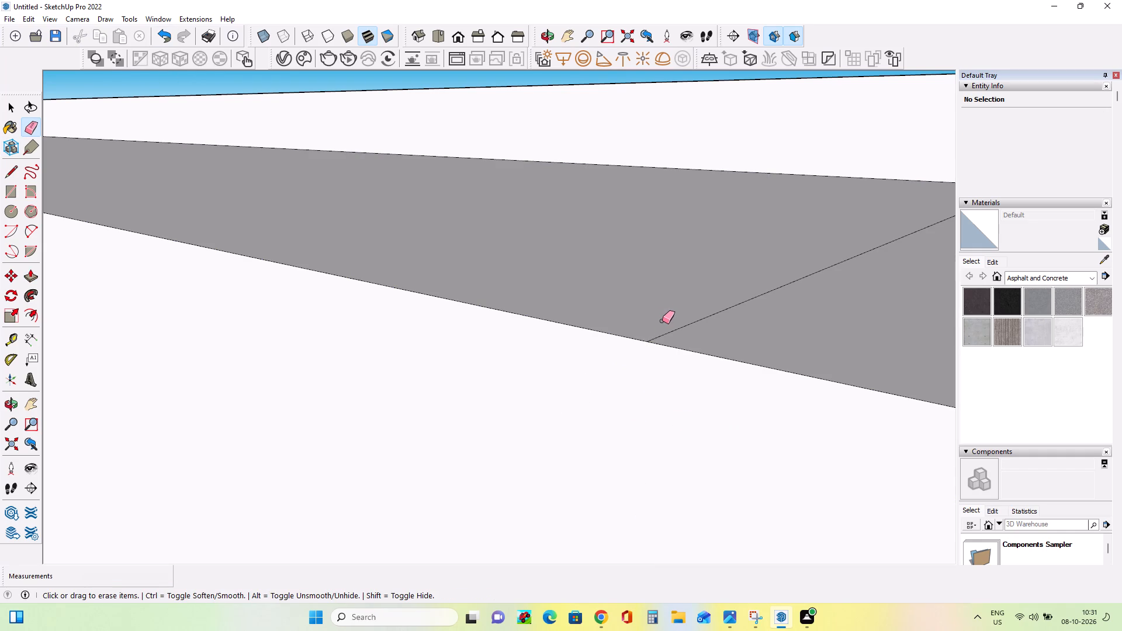
left_click(662, 331)
left_click(662, 333)
left_click(665, 335)
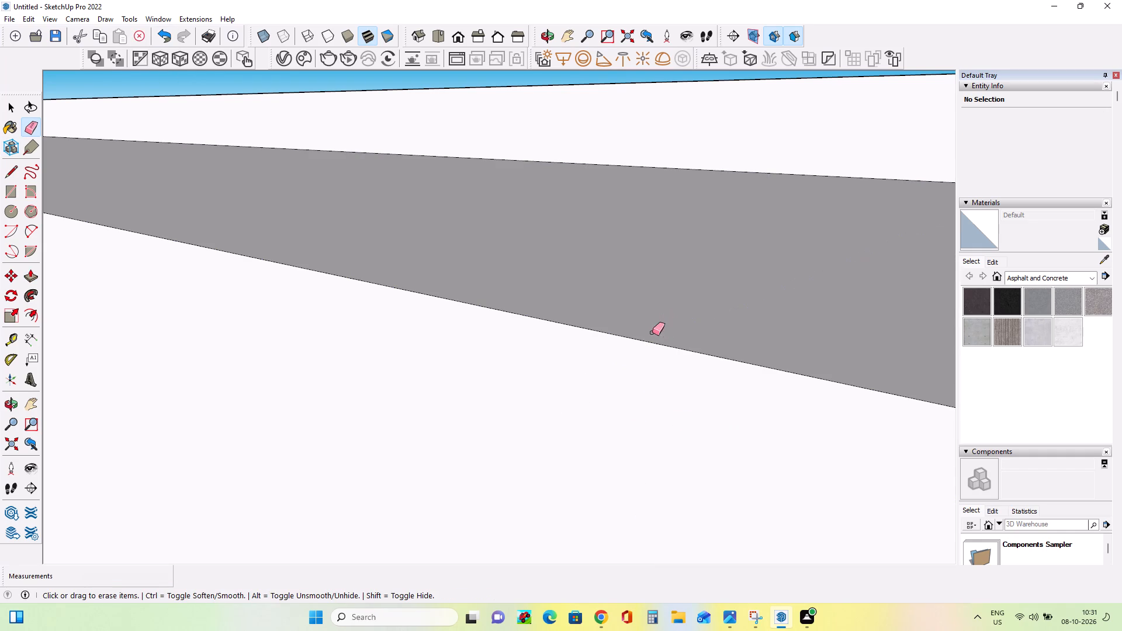
Erase the short vertical line between the left wall's front and the upper roof slab, above the projecting lower step.
scroll(599, 338, "down", 13)
scroll(598, 348, "up", 1)
scroll(598, 348, "down", 16)
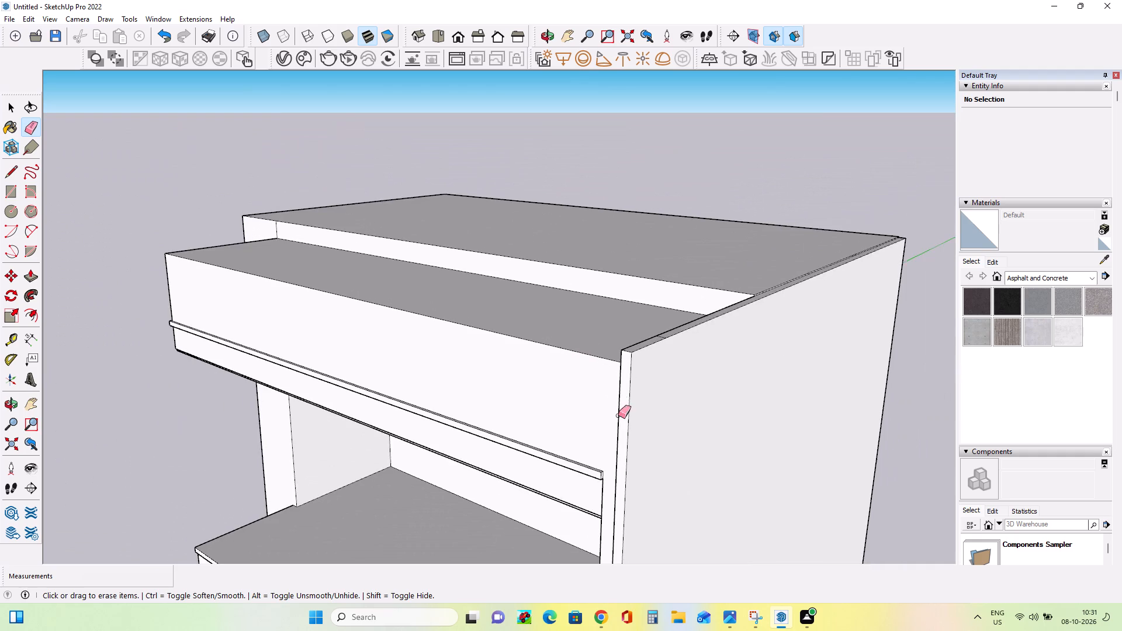
middle_click_drag(524, 437, 819, 388)
scroll(823, 386, "down", 3)
middle_click_drag(372, 401, 460, 408)
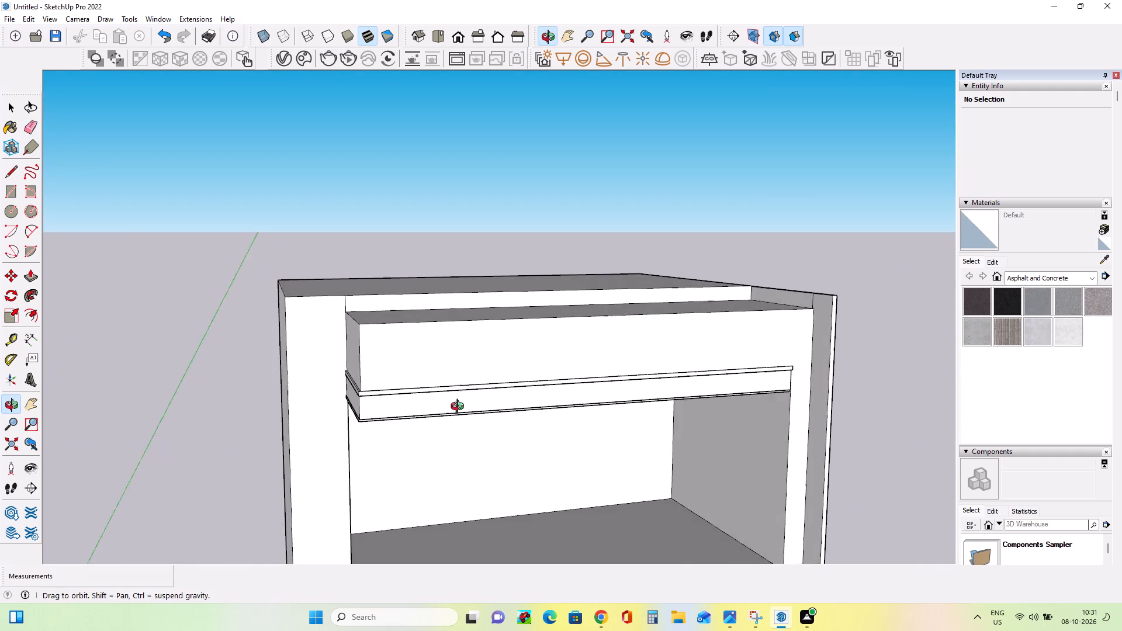
middle_click_drag(460, 408, 580, 405)
middle_click_drag(503, 352, 390, 394)
scroll(390, 394, "down", 1)
scroll(330, 323, "up", 4)
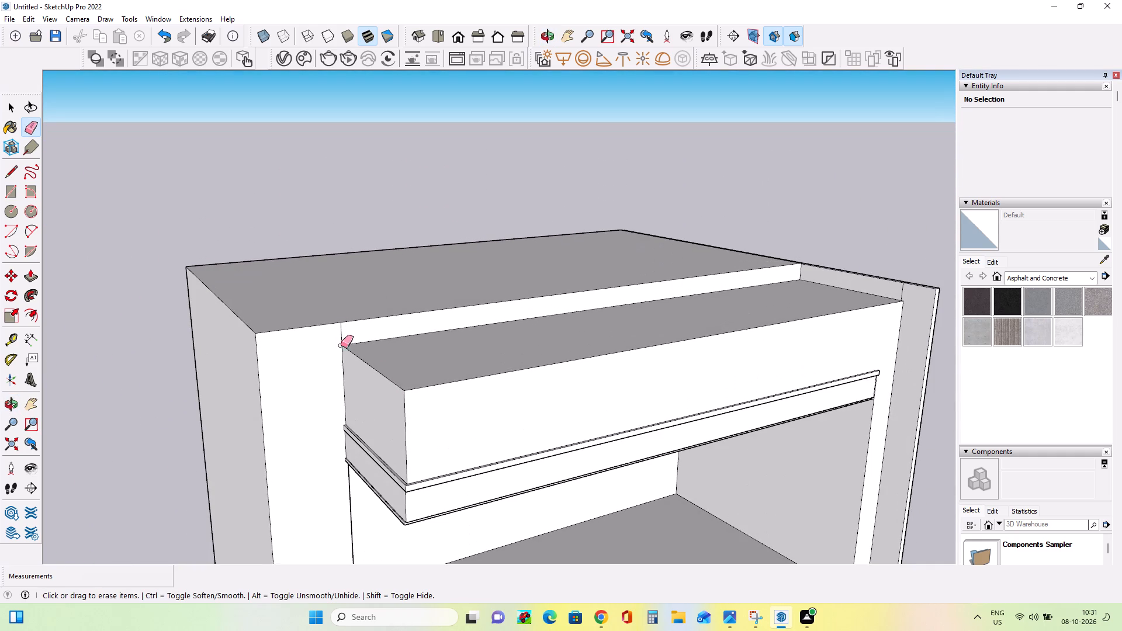
left_click(342, 335)
Examine the whole front of the villa, from the roof block down to the ground floor, alongside the reference image.
scroll(523, 364, "down", 5)
middle_click_drag(601, 429, 555, 369)
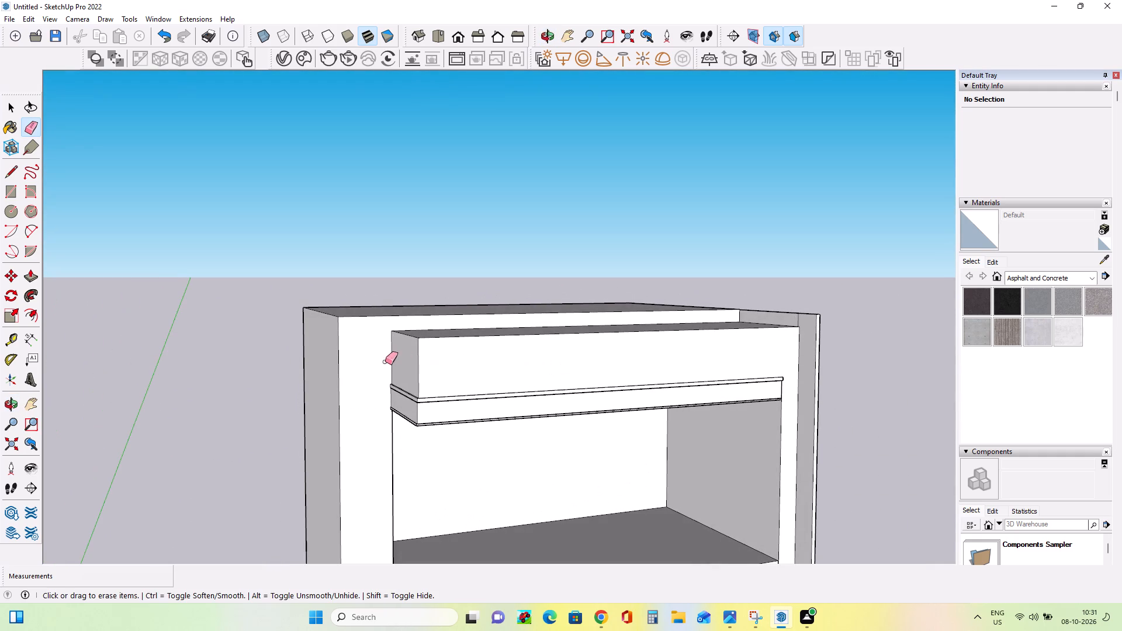
middle_click_drag(466, 411, 389, 401)
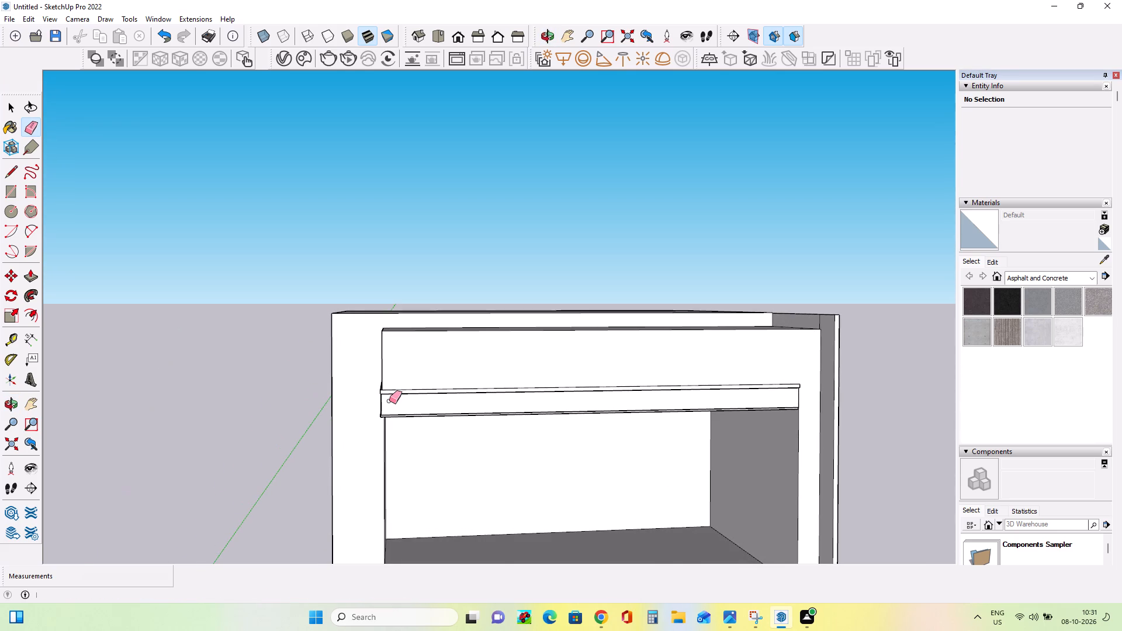
scroll(541, 377, "down", 4)
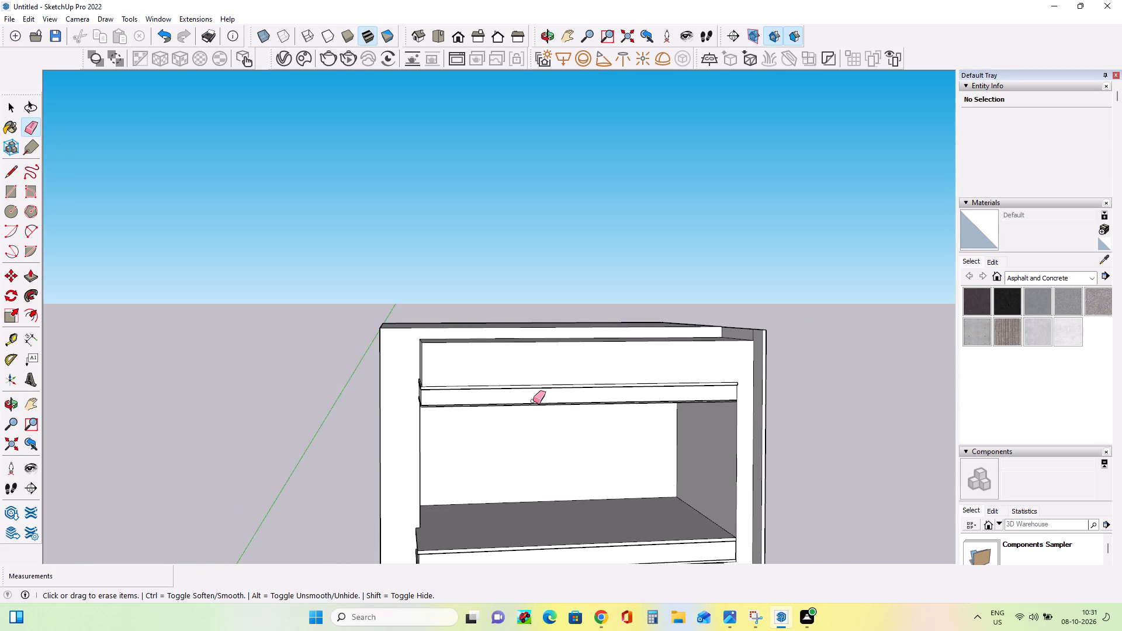
scroll(662, 490, "down", 7)
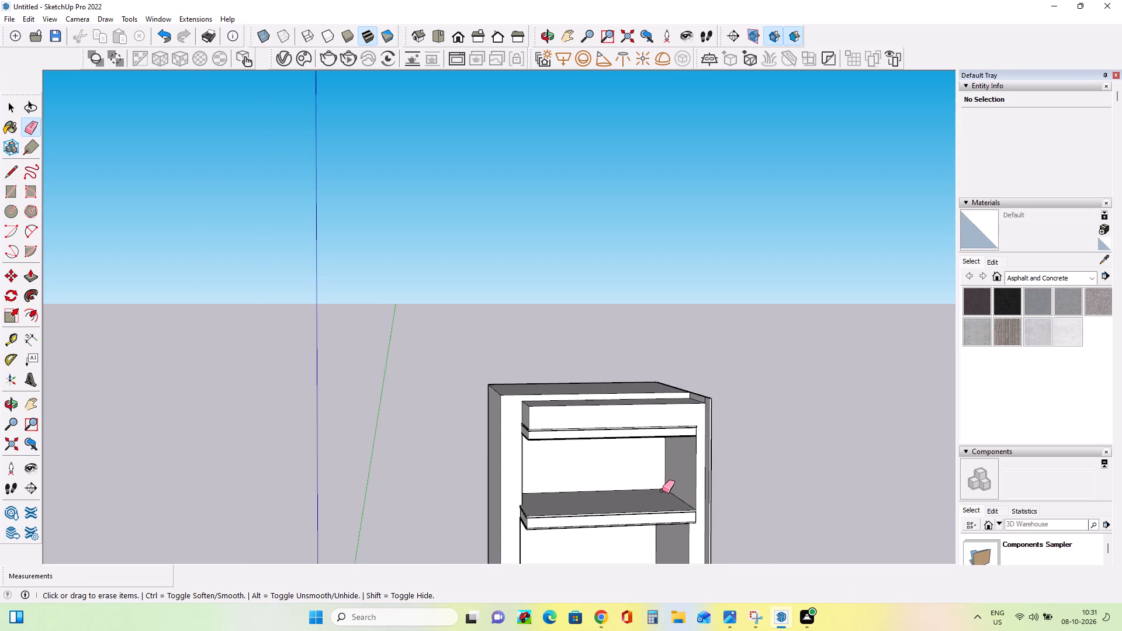
scroll(662, 490, "down", 4)
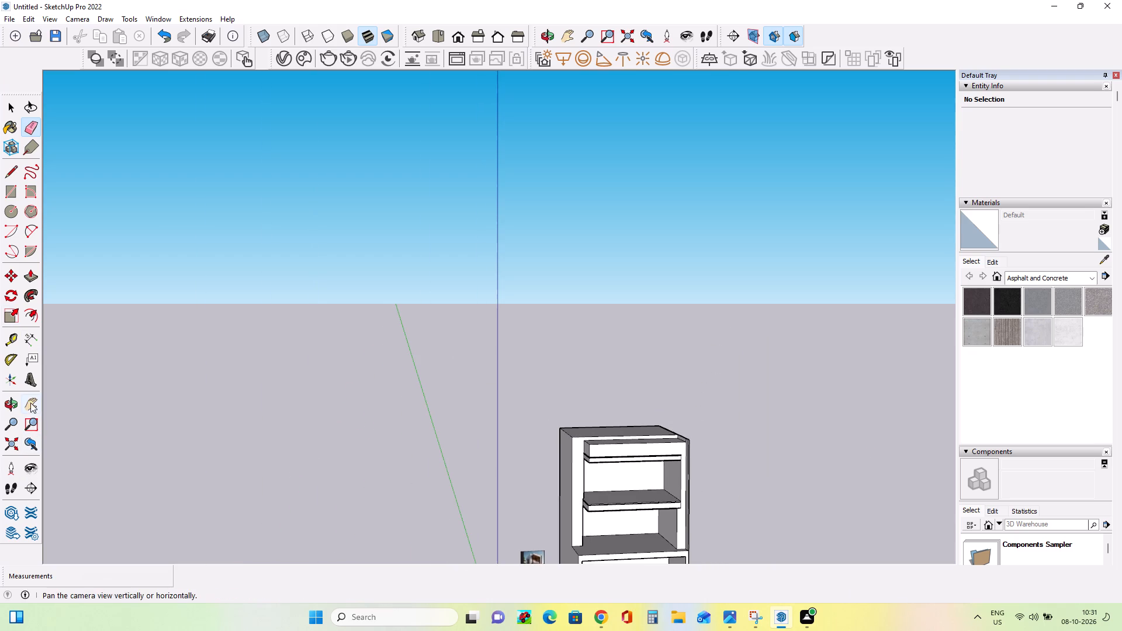
left_click(30, 403)
left_click_drag(645, 474, 538, 294)
scroll(536, 277, "up", 4)
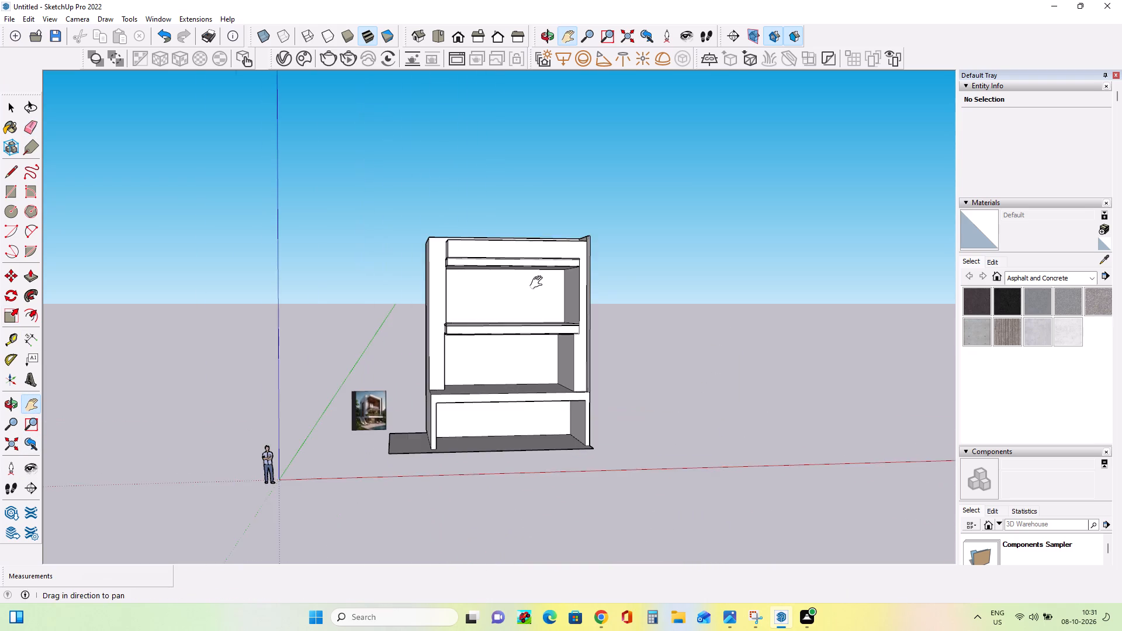
scroll(539, 283, "up", 3)
middle_click_drag(543, 305, 552, 337)
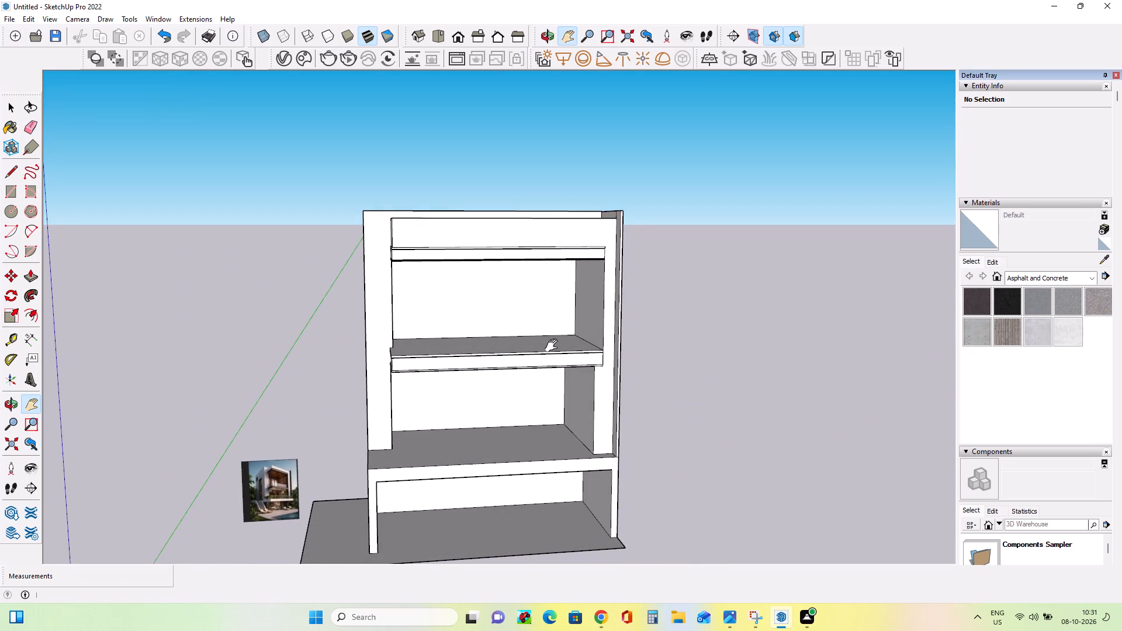
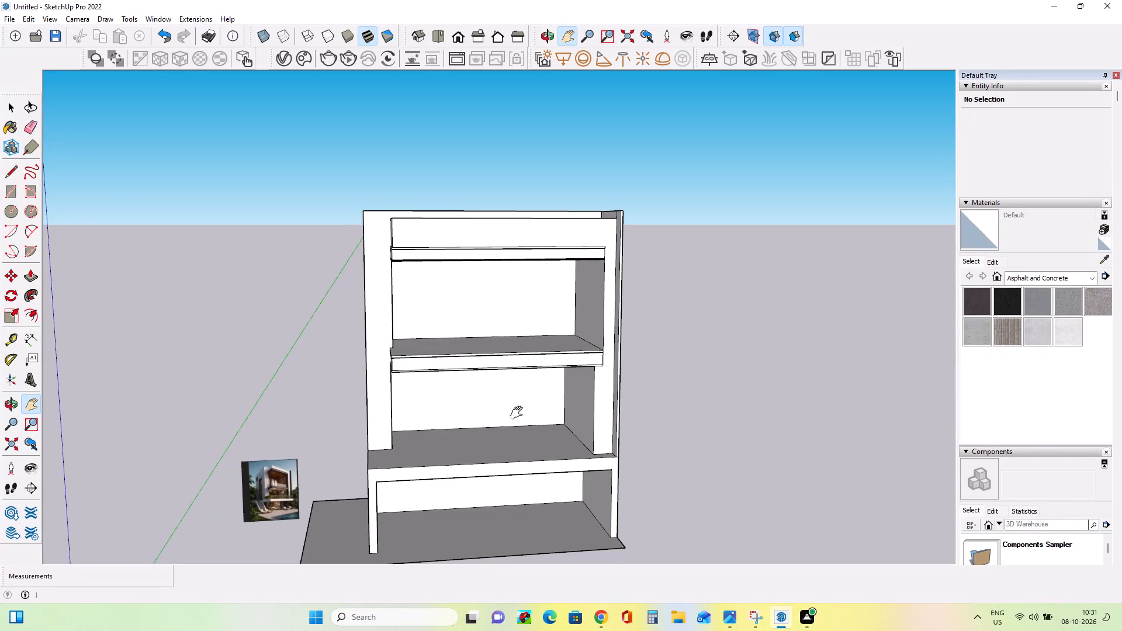
Push/Pull the right wall's top about 11 3/16" up and its lower front strip 11 11/16" up to form a level parapet.
middle_click_drag(606, 182, 612, 235)
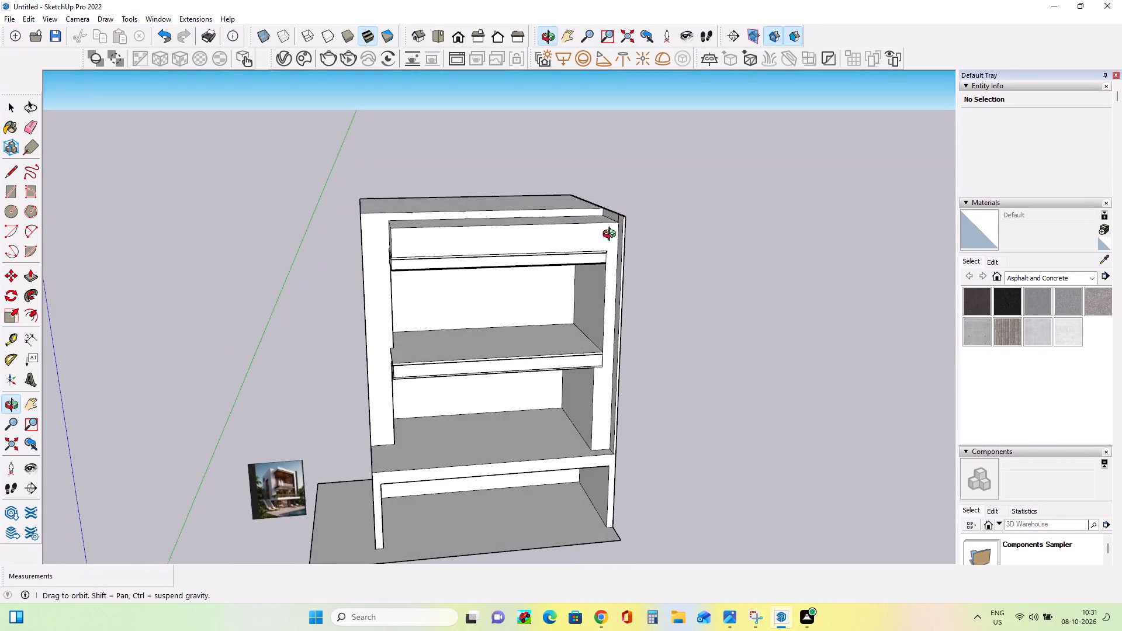
middle_click_drag(612, 235, 612, 255)
left_click(36, 280)
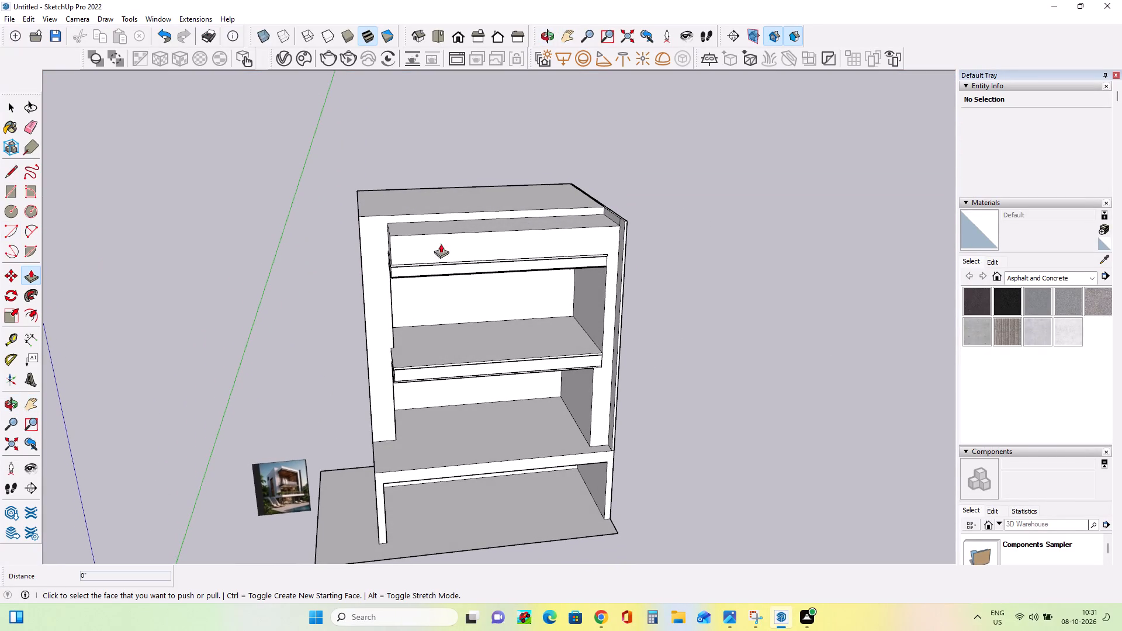
scroll(604, 181, "up", 9)
middle_click_drag(605, 242, 609, 352)
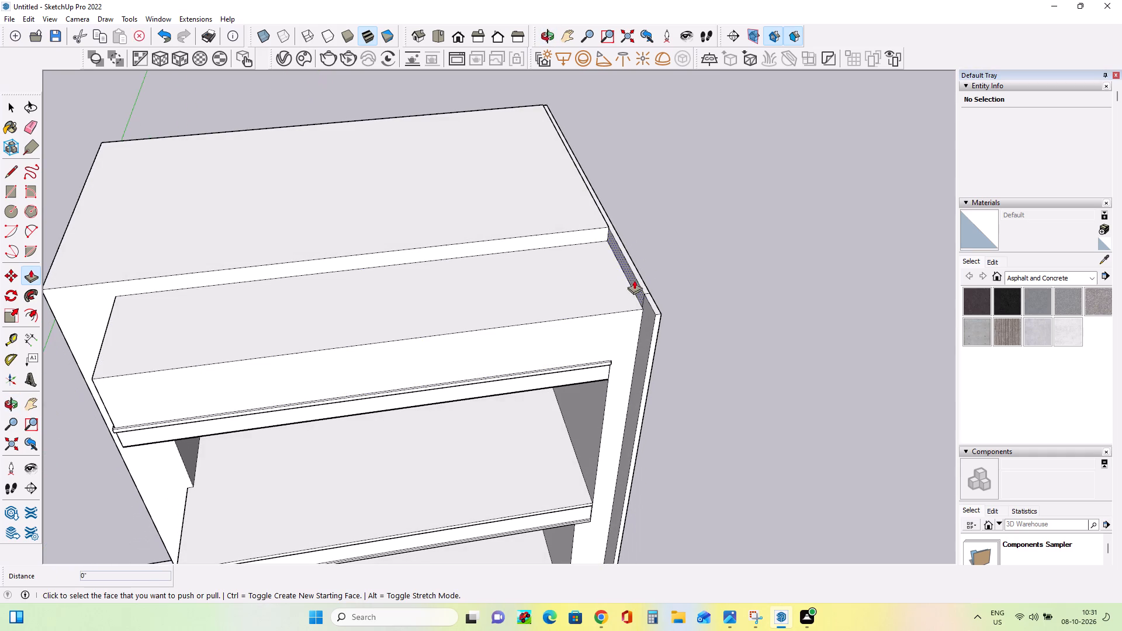
left_click(638, 276)
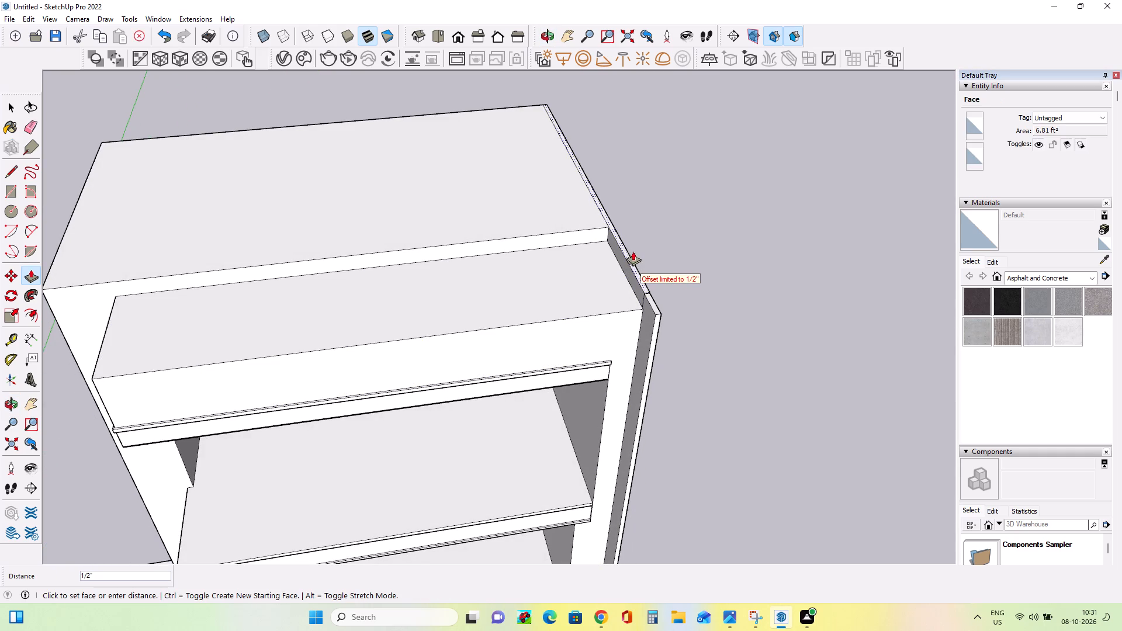
left_click(634, 273)
left_click(634, 271)
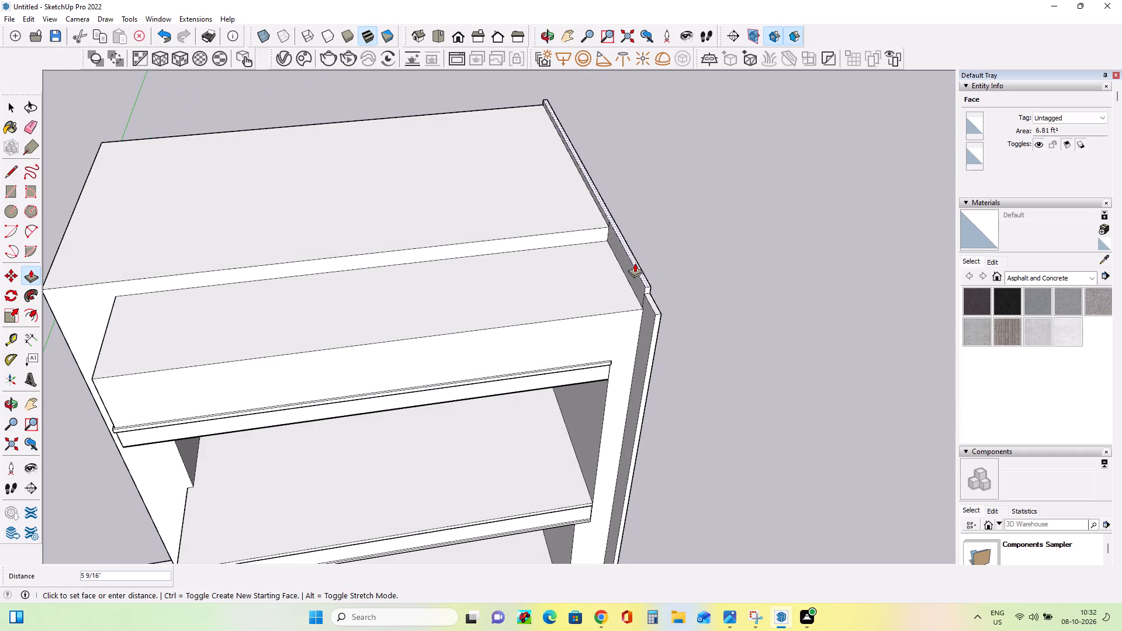
left_click(636, 257)
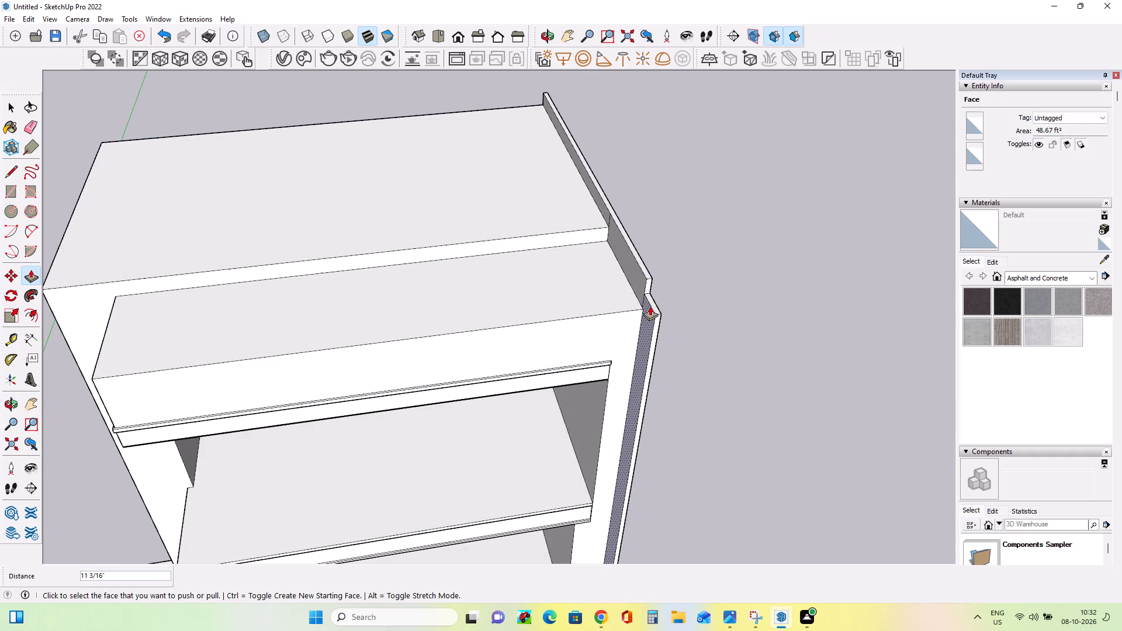
left_click(653, 304)
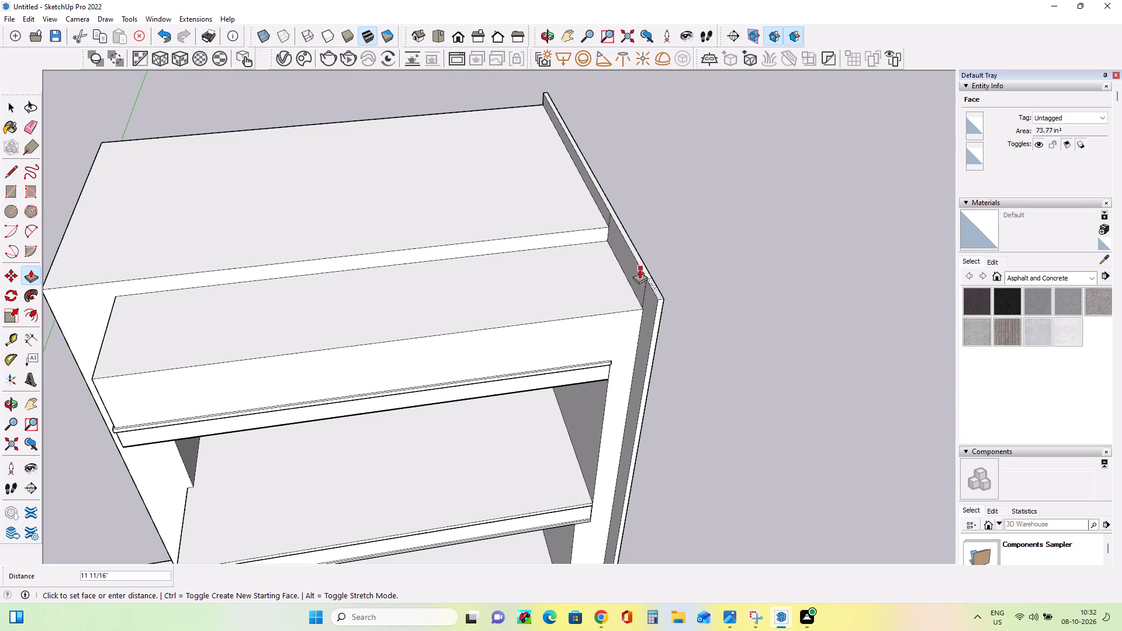
left_click(639, 269)
Erase the two vertical seams on the raised right wall's inner face and the short seam across its top.
scroll(657, 274, "up", 8)
middle_click_drag(635, 292, 647, 292)
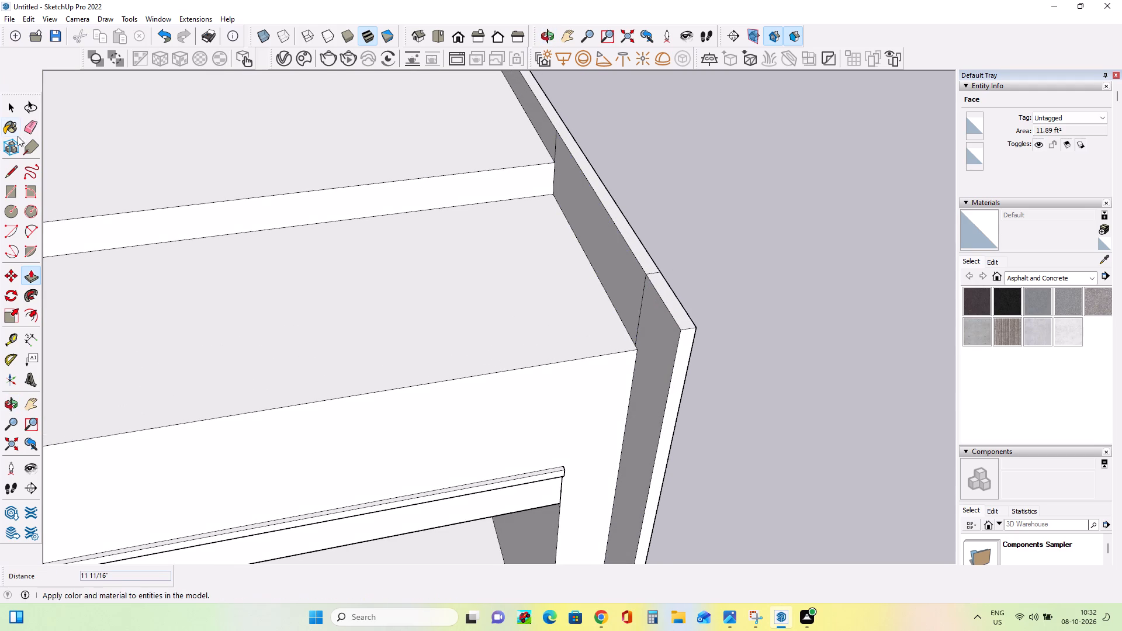
left_click(39, 129)
left_click(644, 297)
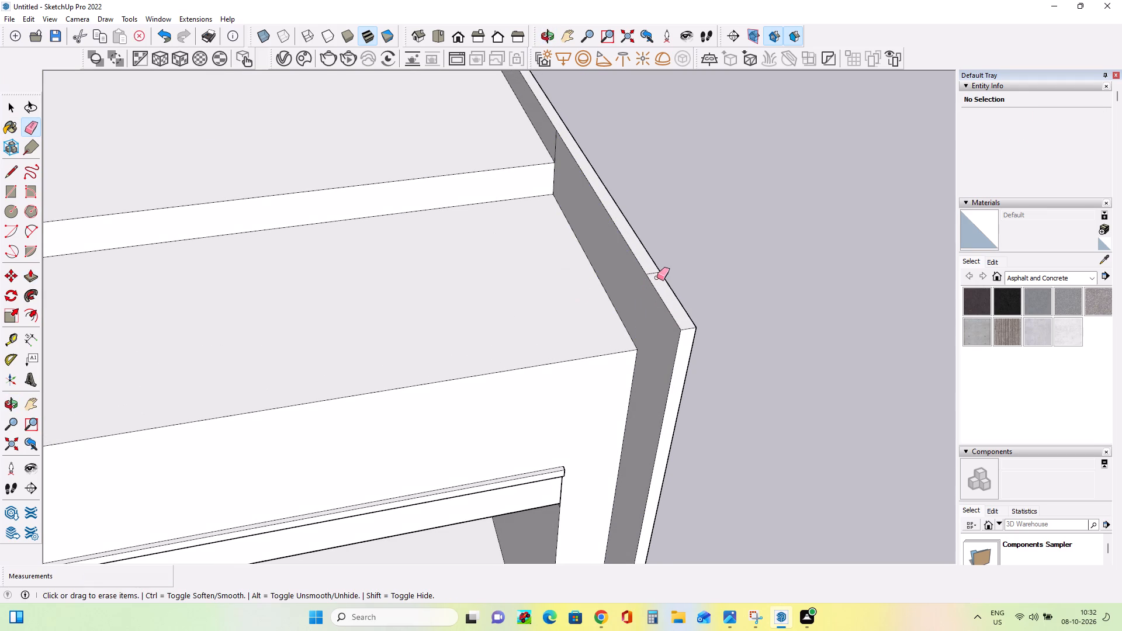
left_click(657, 273)
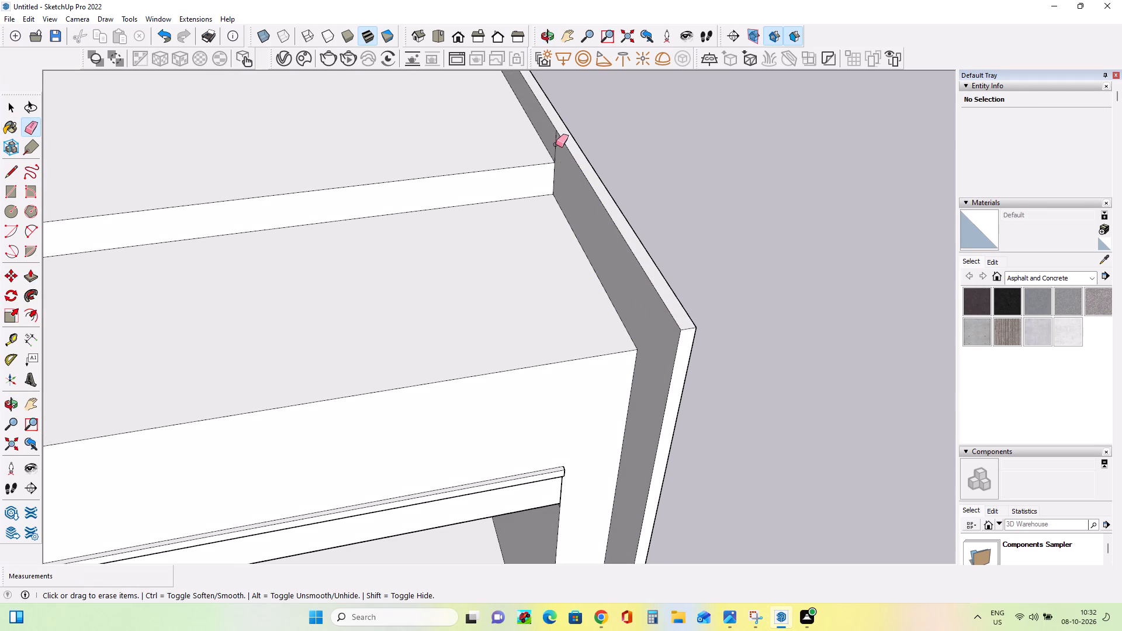
left_click(556, 144)
Examine the villa's front from the raised right parapet down to the lower floors, and the blank left side wall.
middle_click_drag(674, 261, 401, 179)
scroll(484, 314, "down", 4)
scroll(739, 335, "down", 5)
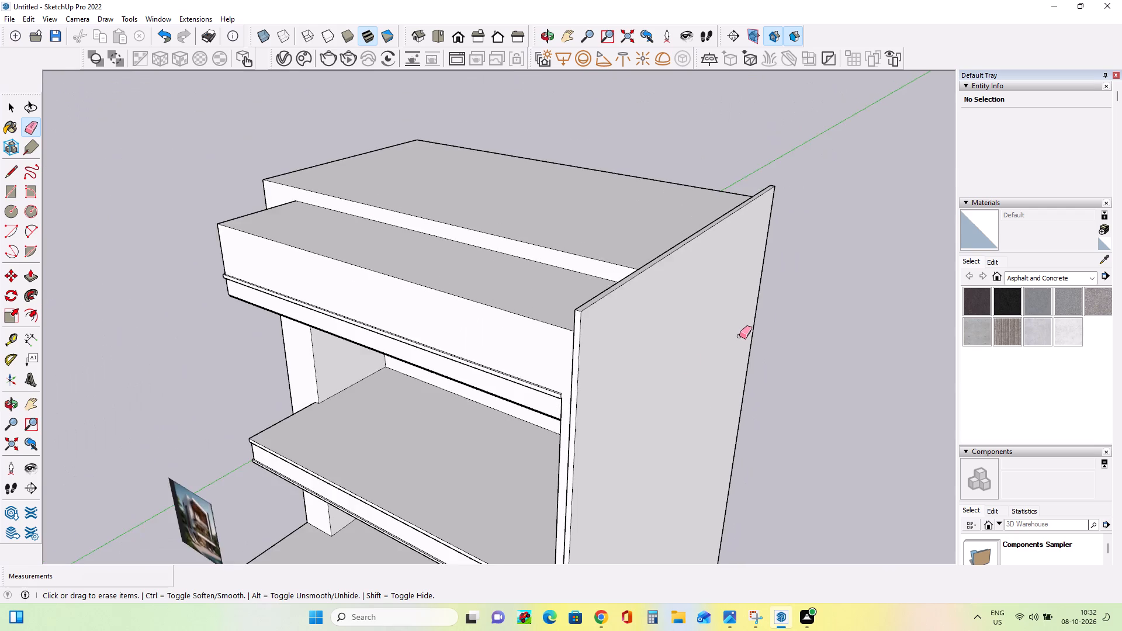
middle_click_drag(541, 408, 797, 391)
scroll(633, 424, "down", 5)
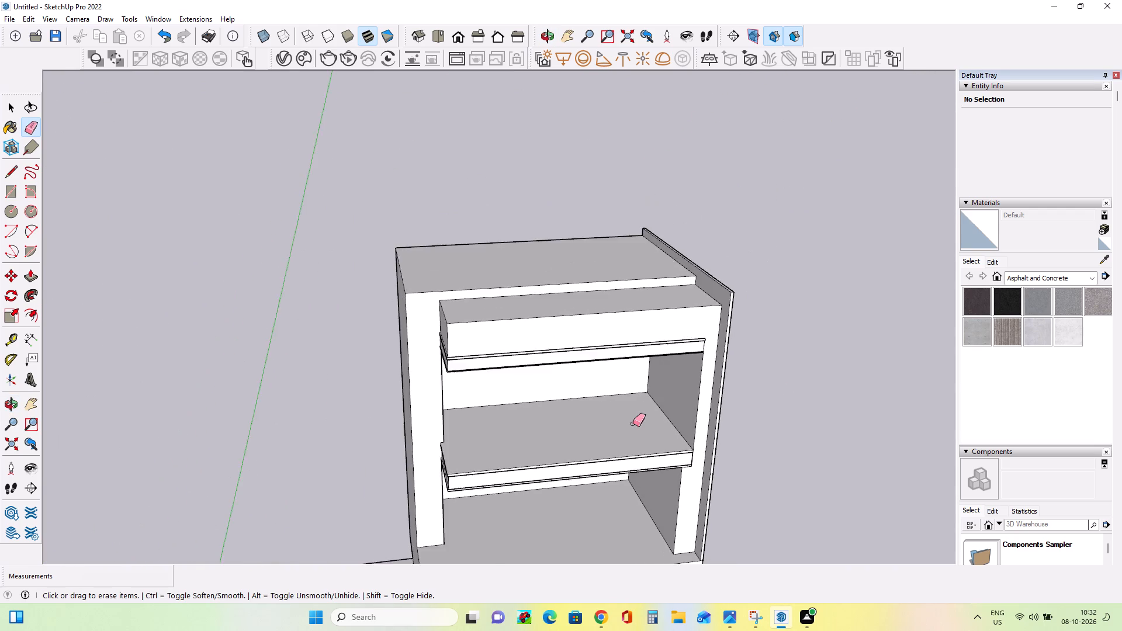
scroll(633, 424, "down", 4)
scroll(664, 557, "up", 8)
scroll(651, 528, "down", 4)
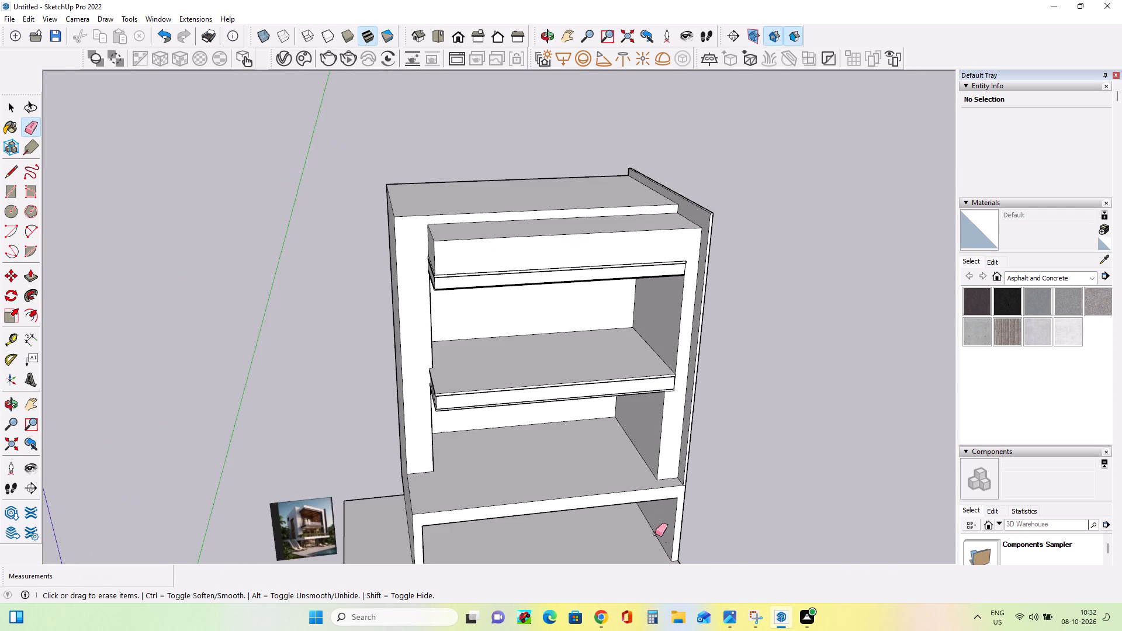
middle_click_drag(660, 539, 644, 473)
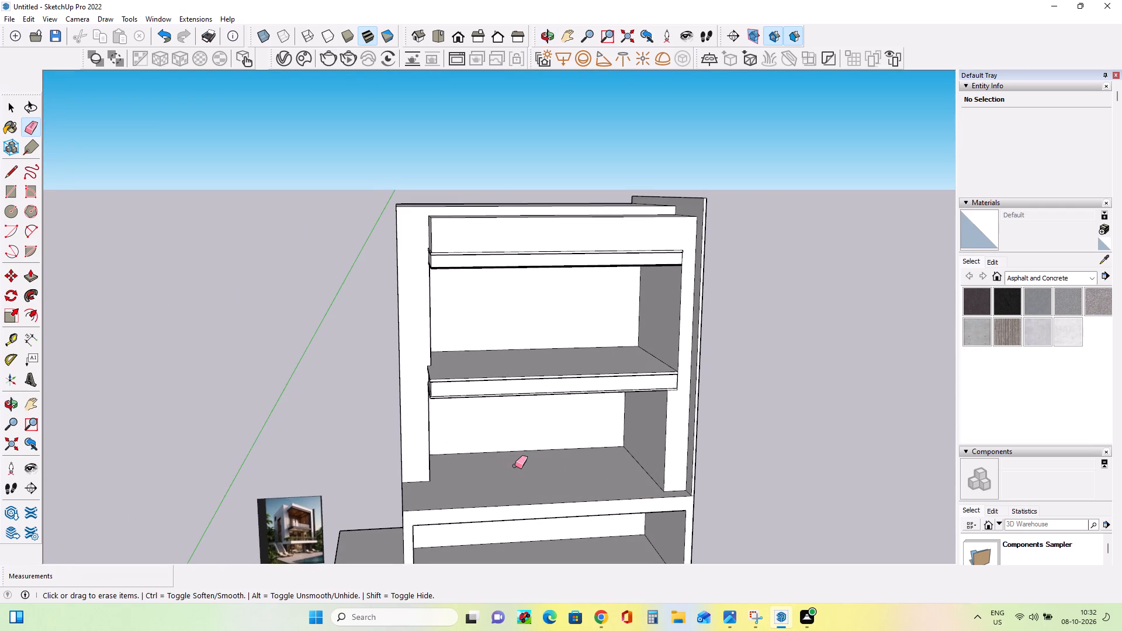
middle_click_drag(512, 466, 536, 416)
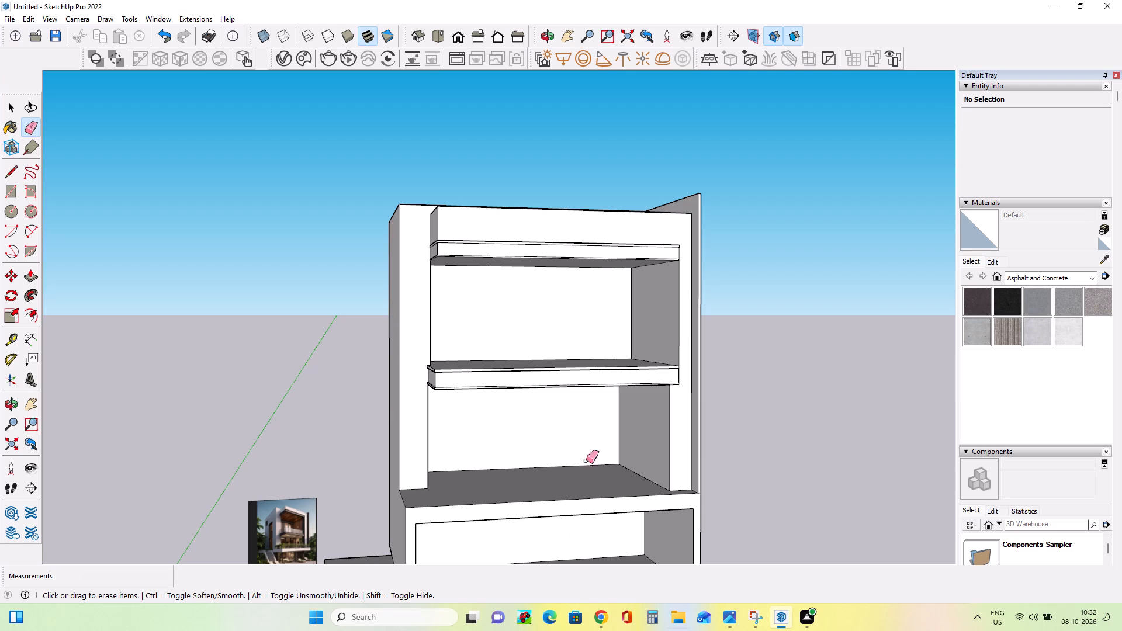
middle_click_drag(504, 502, 918, 464)
middle_click_drag(441, 448, 456, 469)
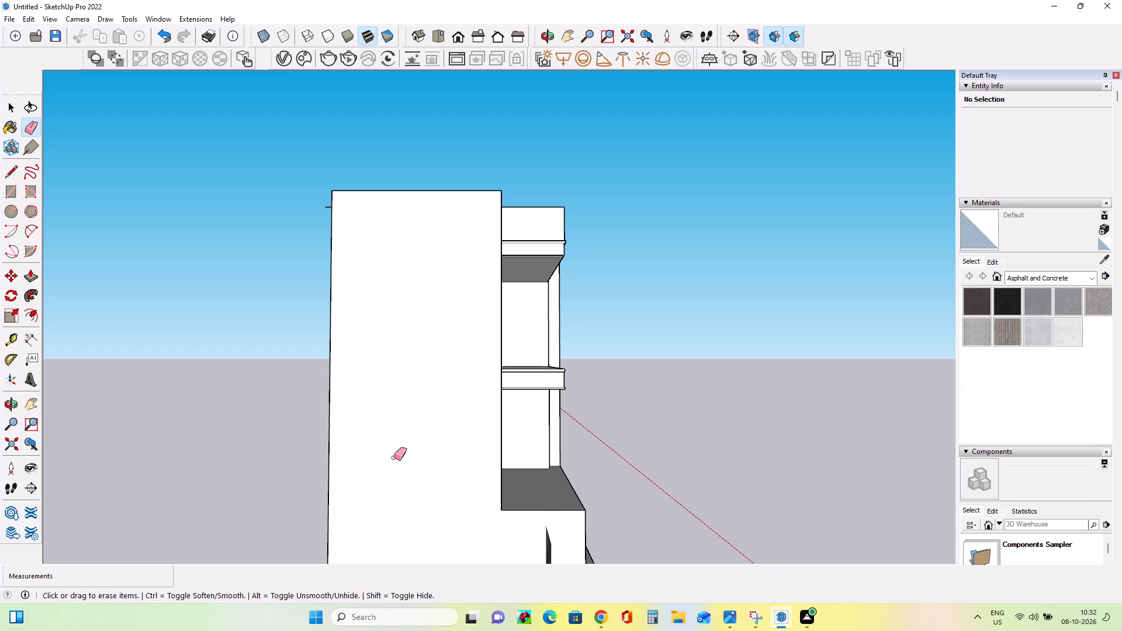
scroll(459, 529, "down", 6)
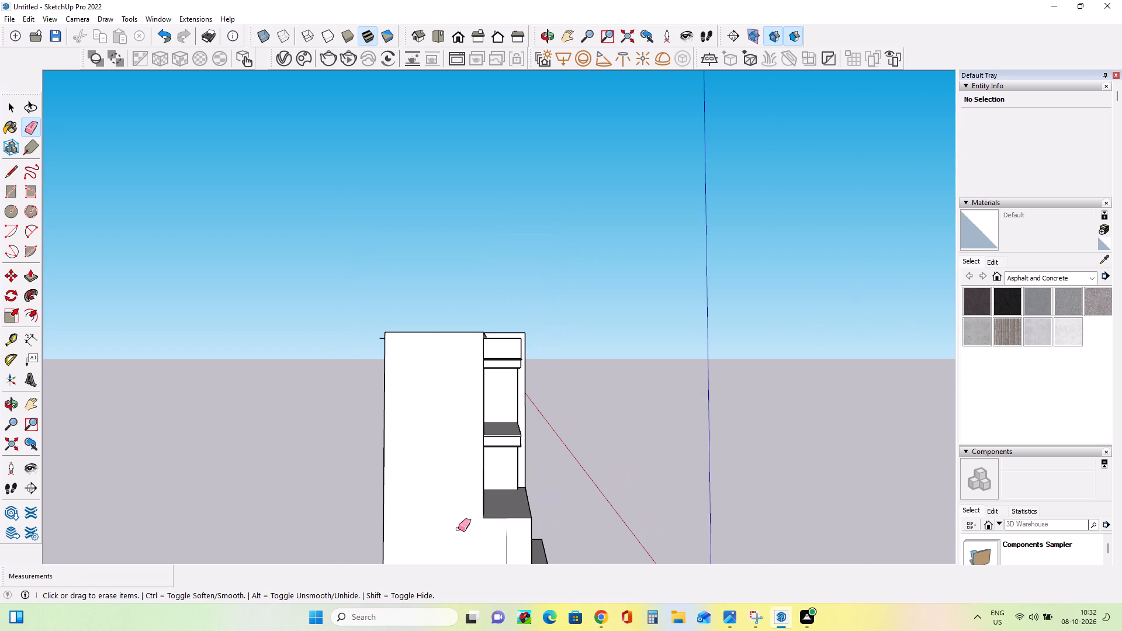
middle_click(458, 521)
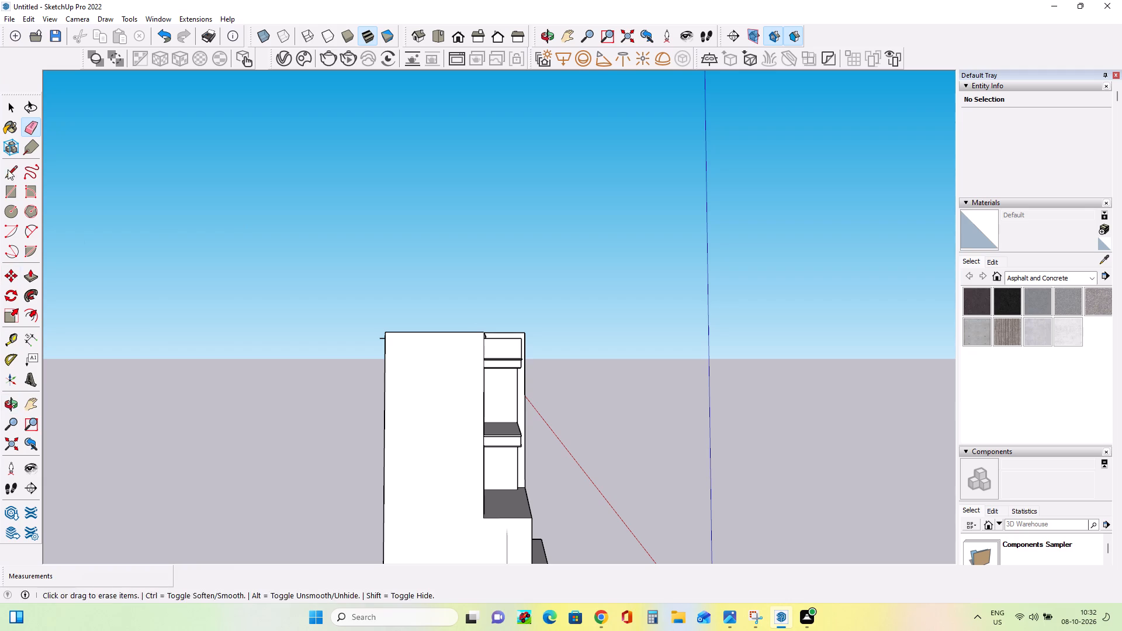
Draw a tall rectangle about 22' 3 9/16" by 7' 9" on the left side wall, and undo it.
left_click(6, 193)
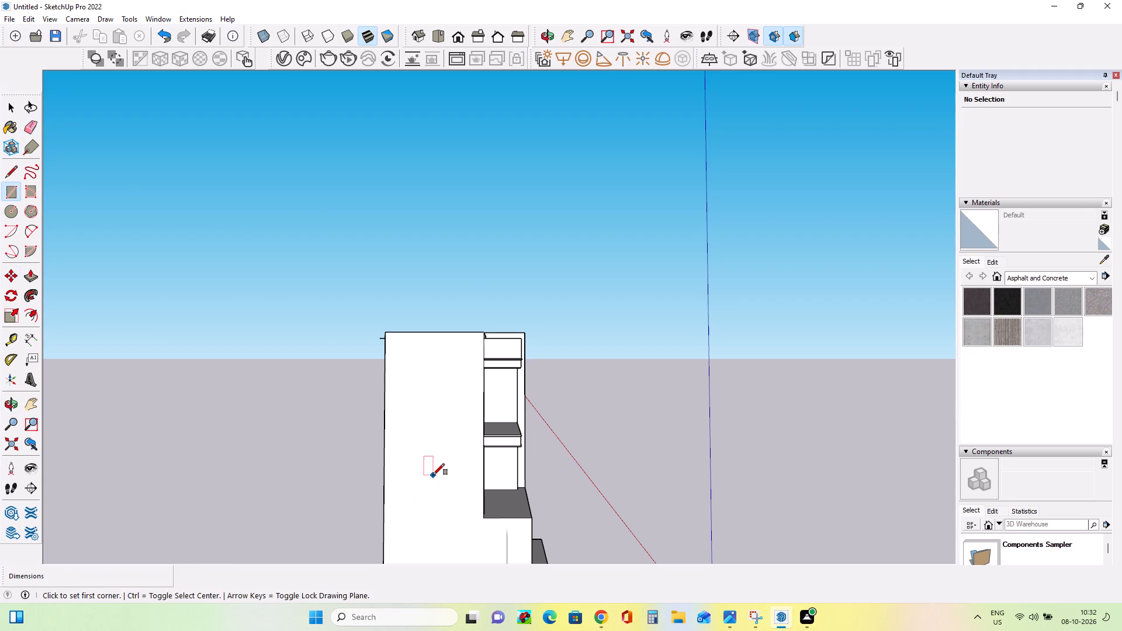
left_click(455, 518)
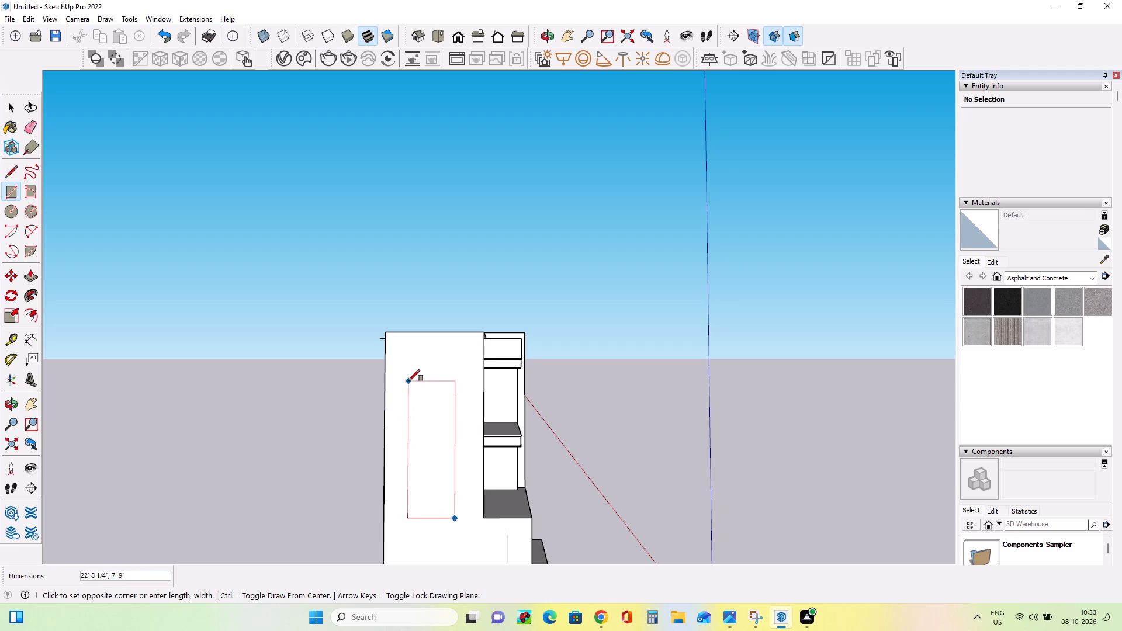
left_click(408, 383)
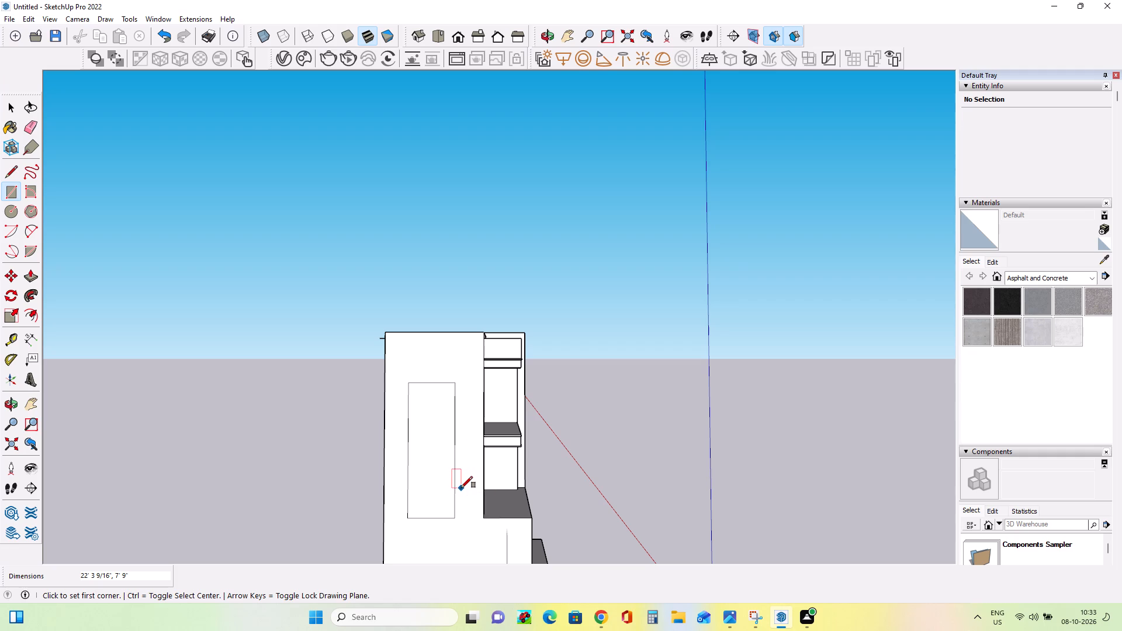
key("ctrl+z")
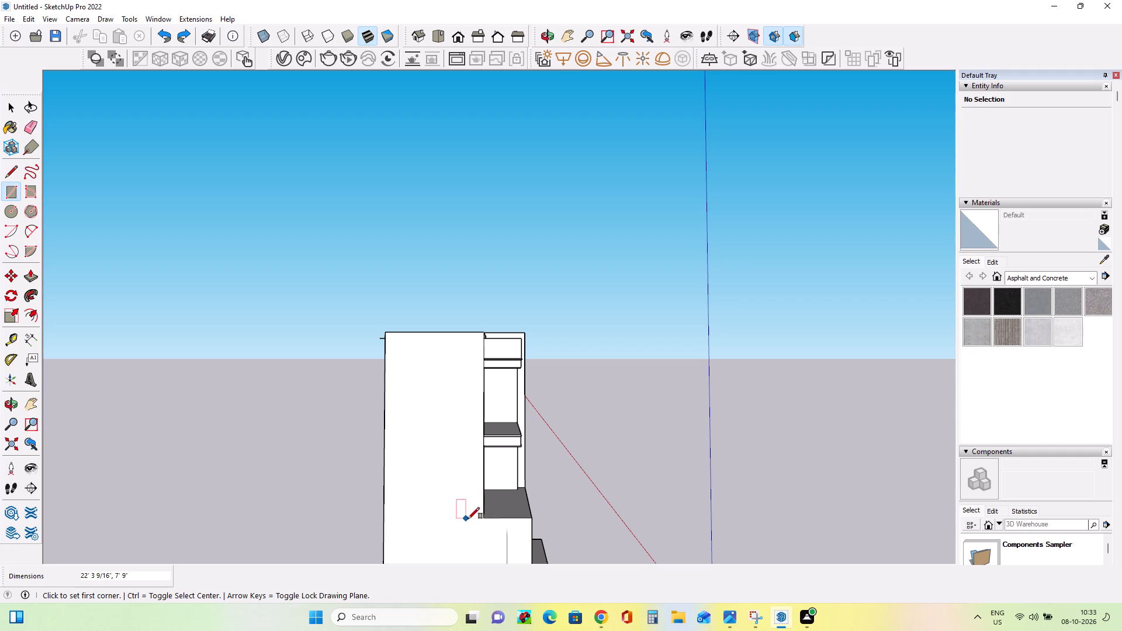
Draw a tall window rectangle about 22' 5" by 7' 9" on the left side wall, close to its front edge.
left_click(470, 520)
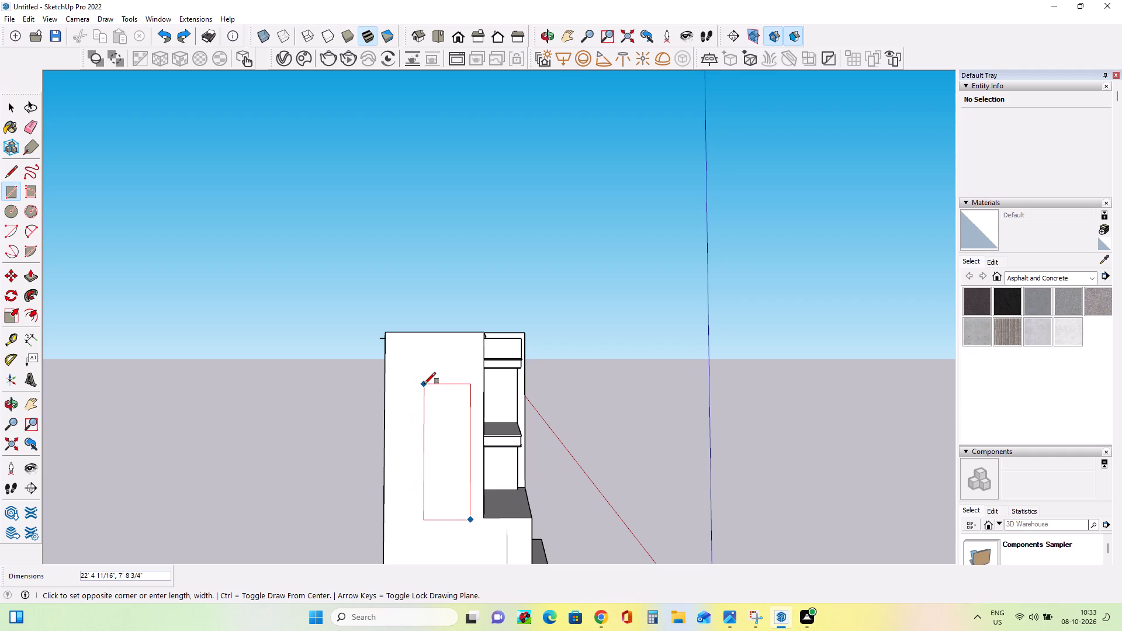
left_click(424, 384)
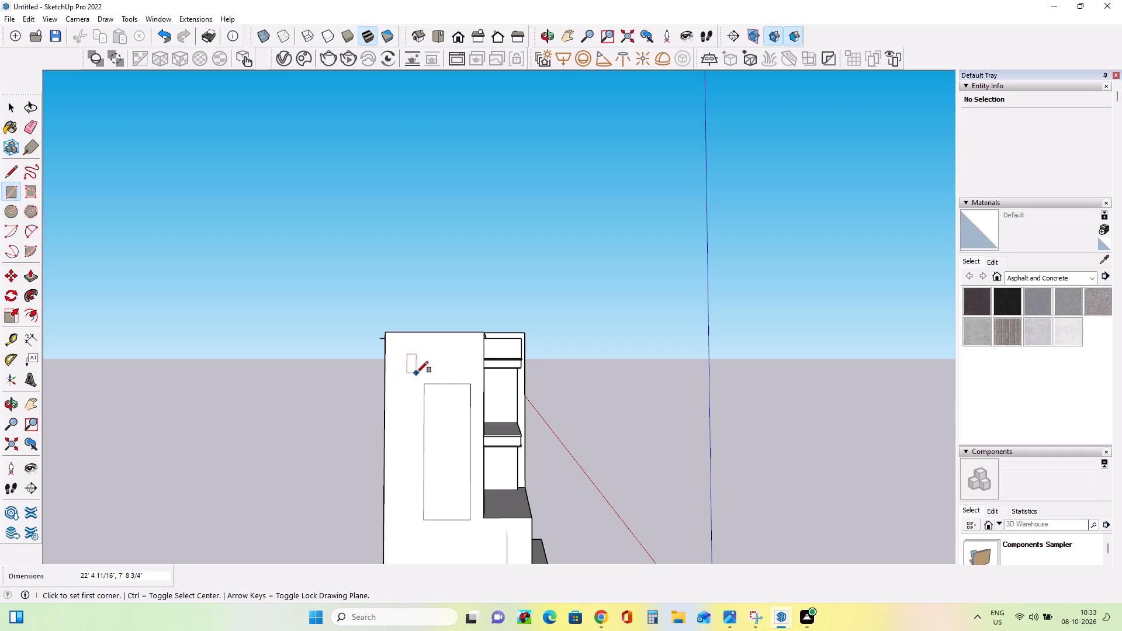
Draw a small window rectangle about 5' 2" by 4' in the left side wall's upper rear corner.
left_click(419, 373)
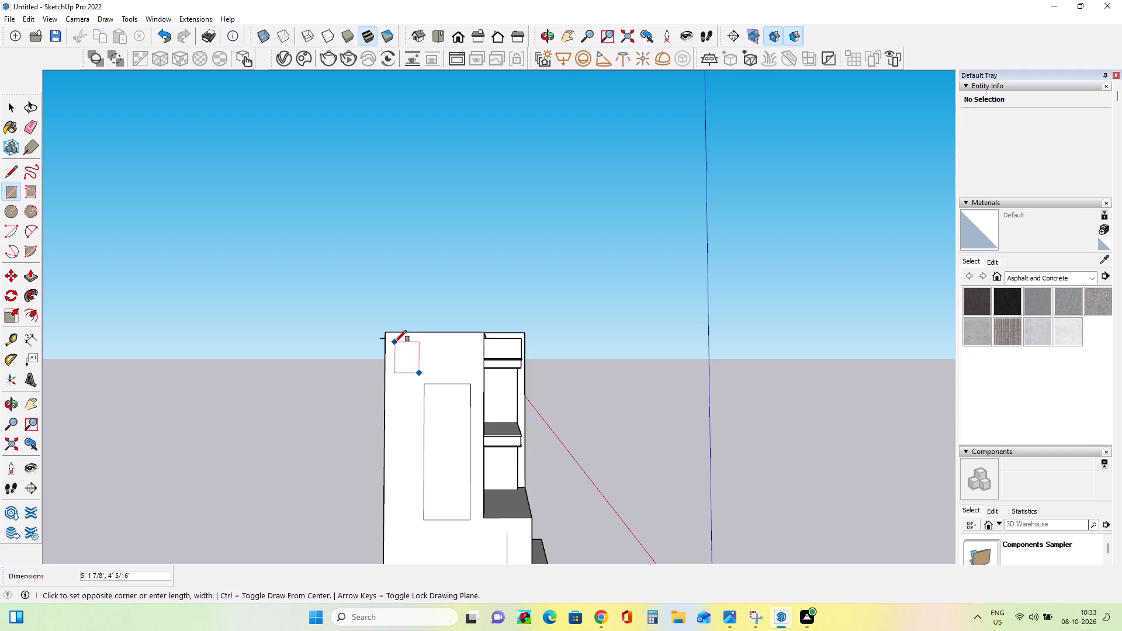
left_click(395, 342)
scroll(416, 456, "down", 2)
Draw a full-width band about 4' 9" high across the tall rectangle's middle, dividing it into upper and lower window panels.
left_click(30, 277)
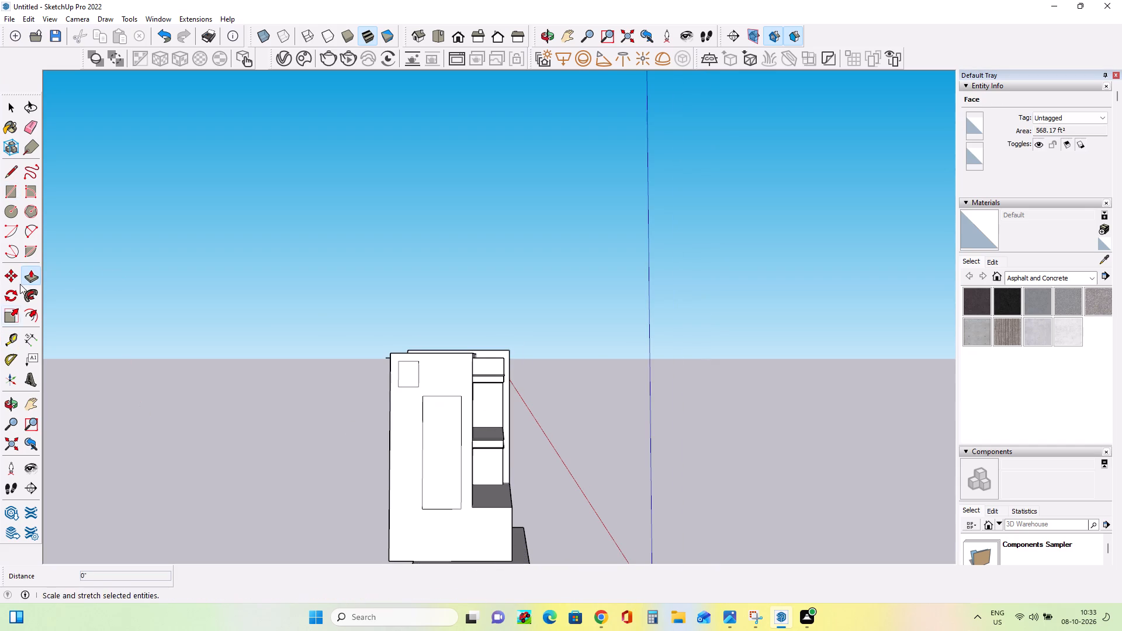
left_click(10, 186)
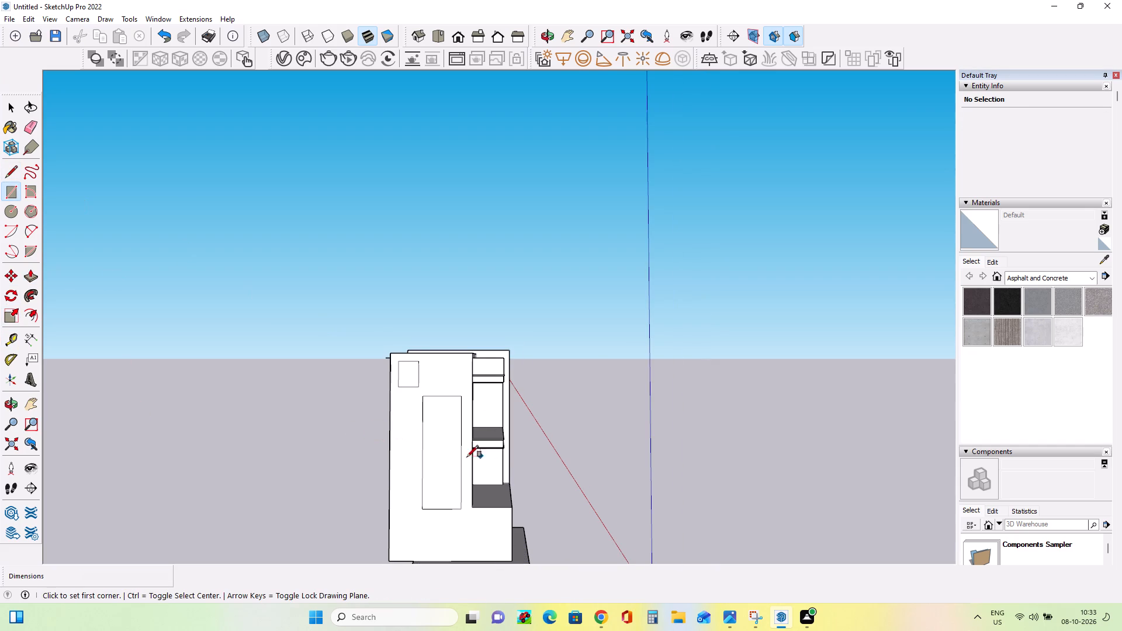
left_click(462, 460)
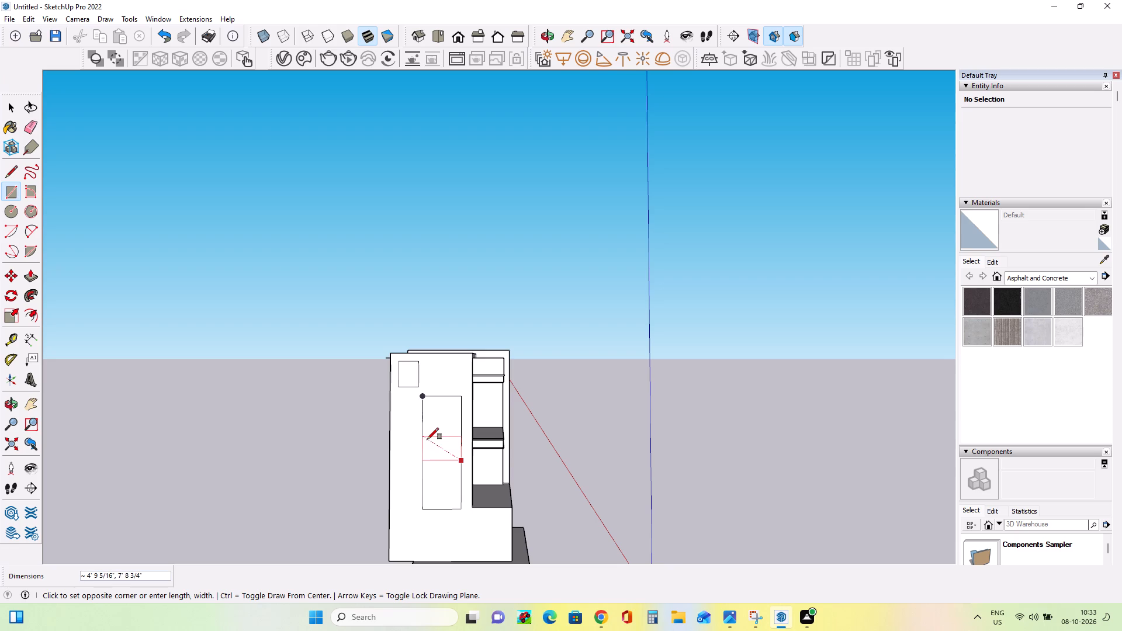
left_click(427, 439)
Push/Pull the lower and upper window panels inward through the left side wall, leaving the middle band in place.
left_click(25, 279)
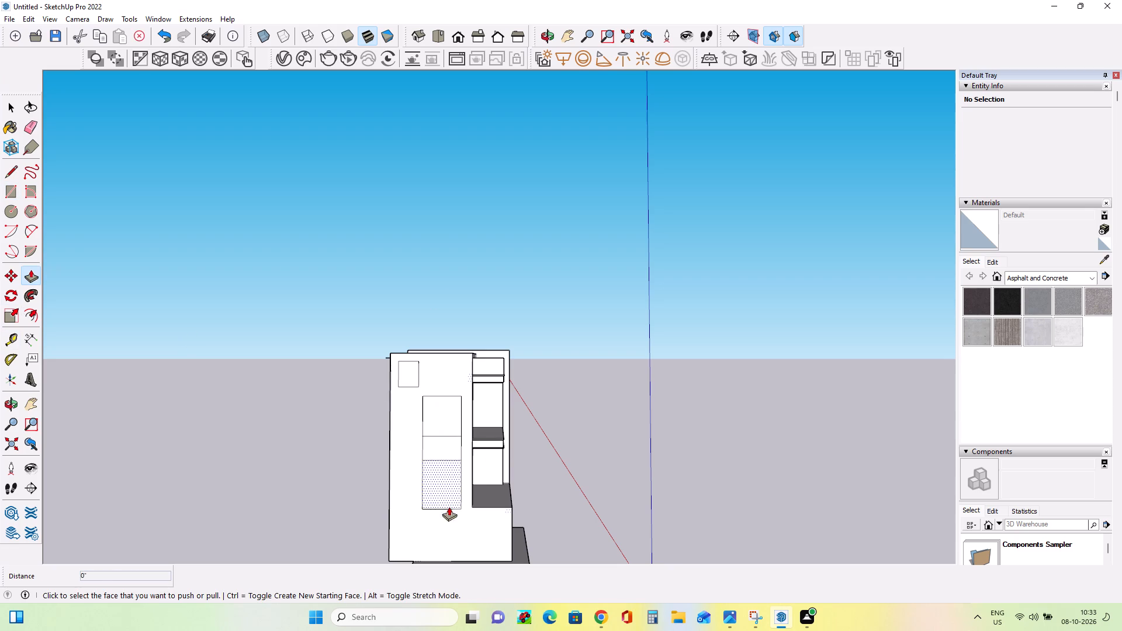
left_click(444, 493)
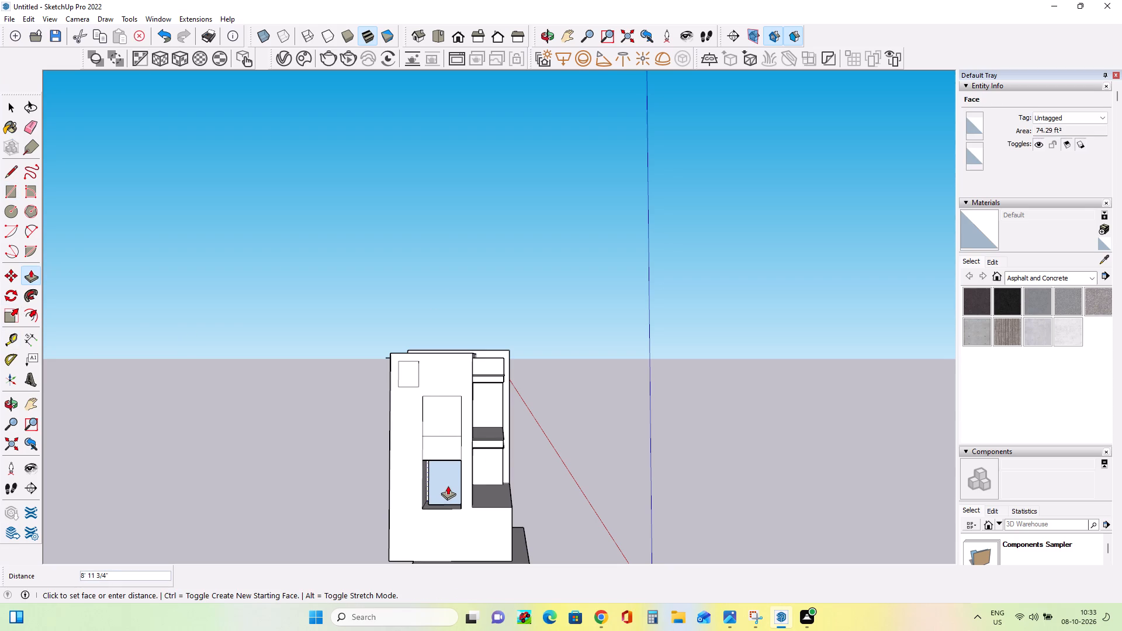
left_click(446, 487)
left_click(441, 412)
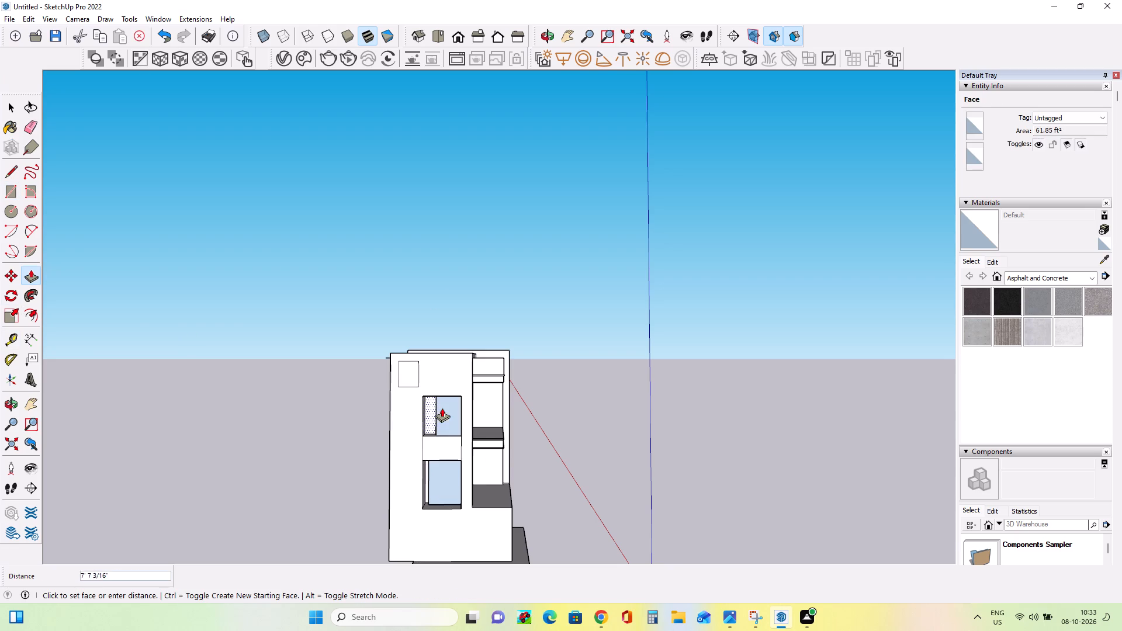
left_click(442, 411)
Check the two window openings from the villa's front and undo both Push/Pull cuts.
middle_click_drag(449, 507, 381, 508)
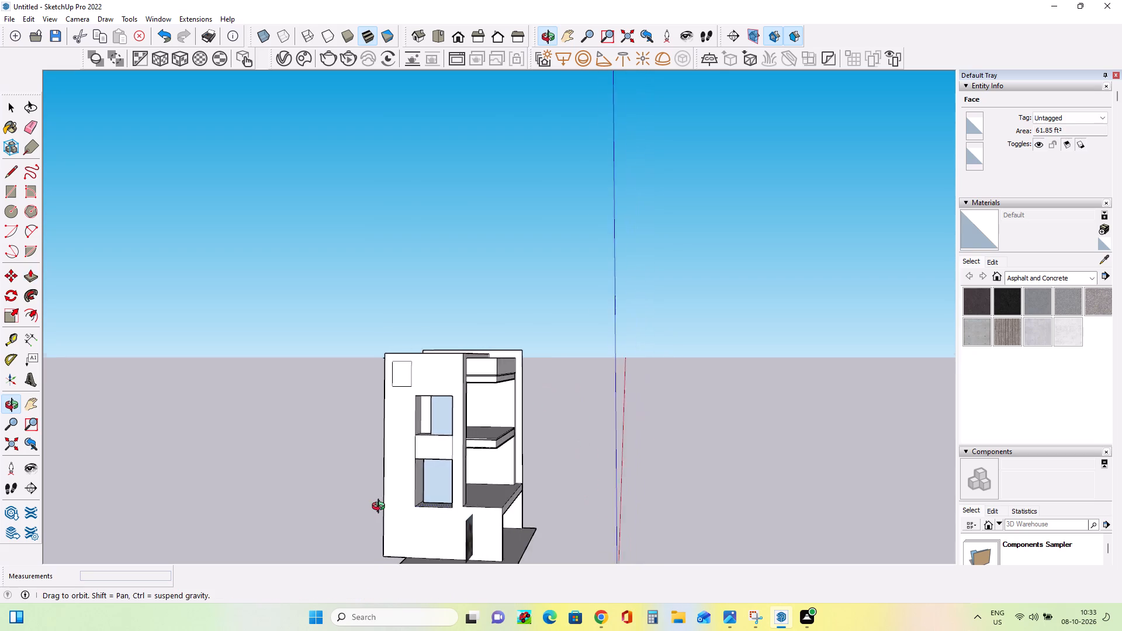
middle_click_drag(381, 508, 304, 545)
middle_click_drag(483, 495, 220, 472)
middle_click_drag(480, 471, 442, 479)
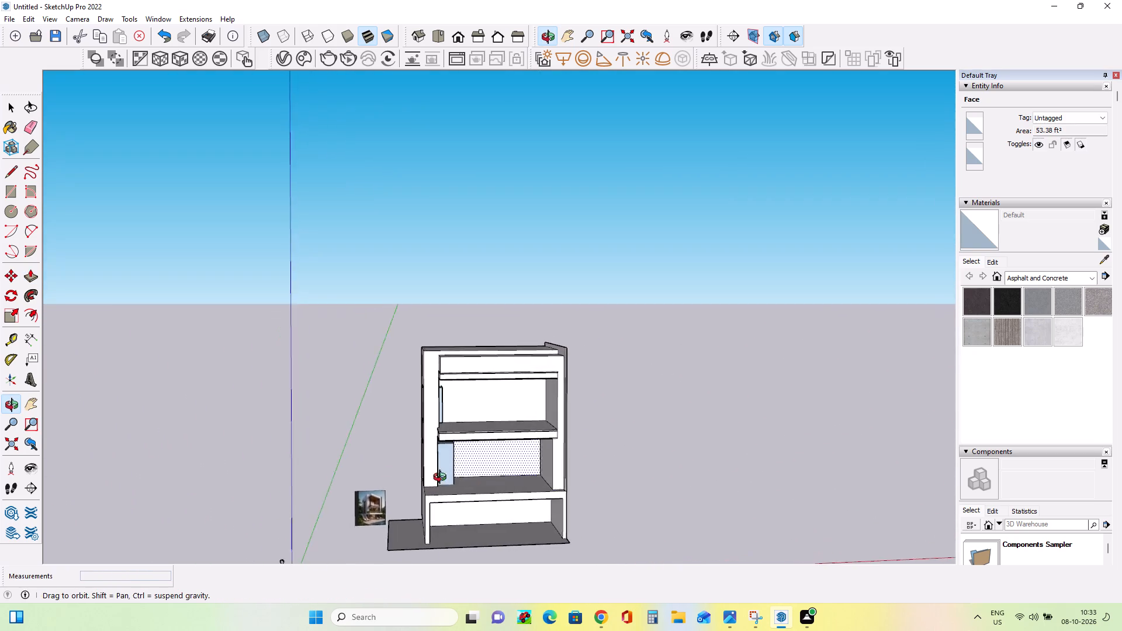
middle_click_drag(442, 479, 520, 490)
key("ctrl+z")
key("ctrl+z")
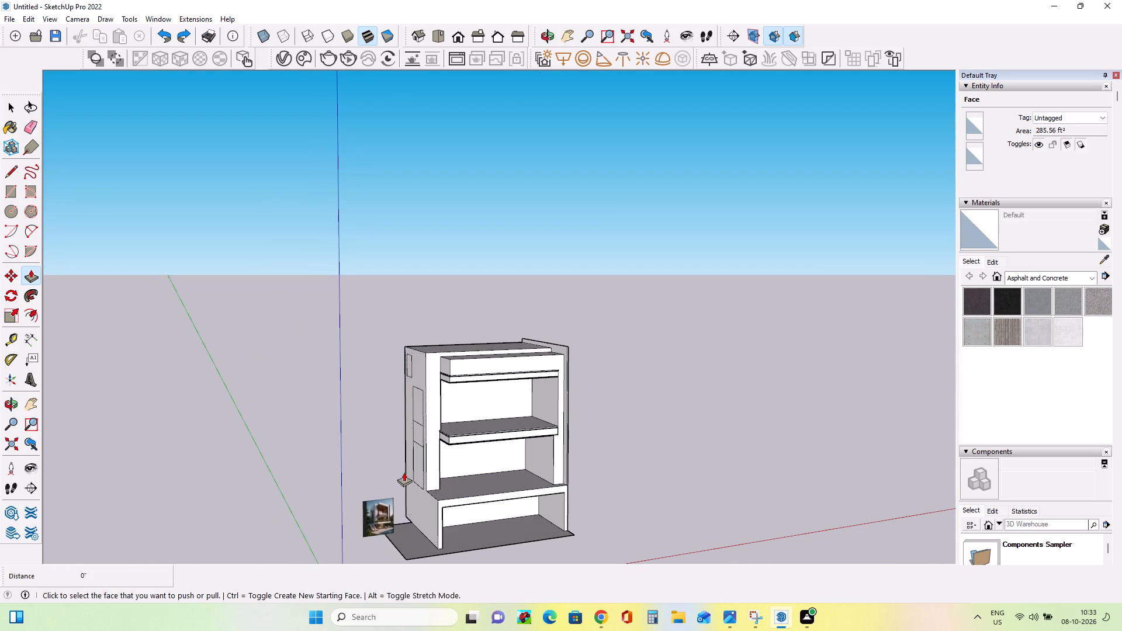
Push/Pull the lower and upper window panels in the left side wall inward about 10".
middle_click_drag(404, 473, 510, 487)
left_click(418, 477)
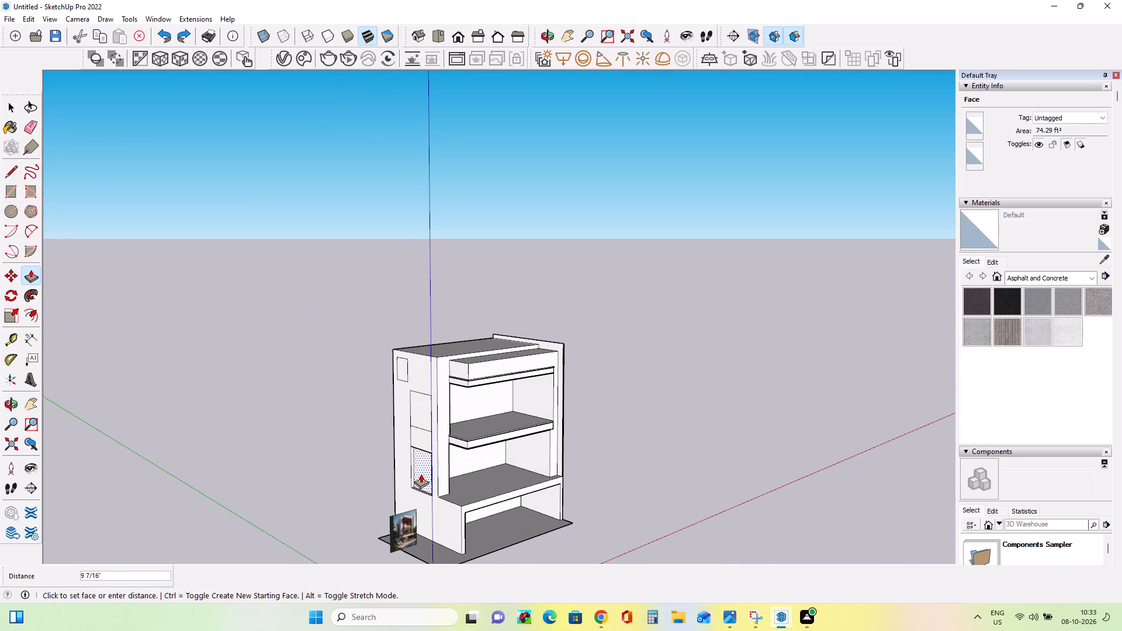
left_click(421, 474)
left_click(418, 410)
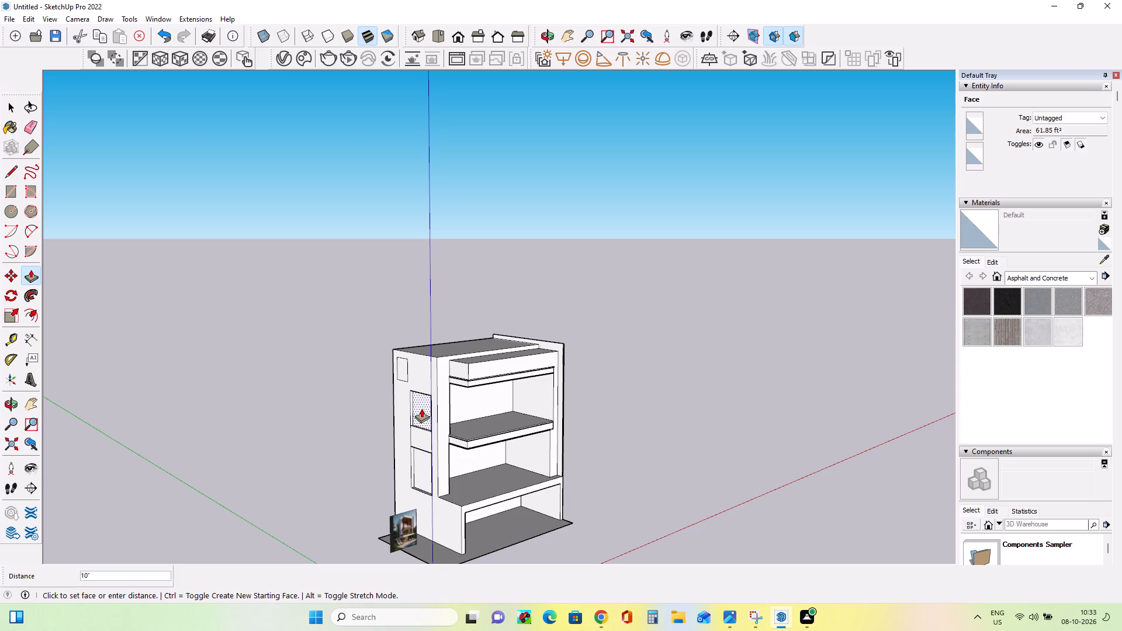
left_click(421, 408)
Push/Pull the small upper rear window of the left side wall inward about 2' 2 7/8".
middle_click_drag(478, 481, 157, 487)
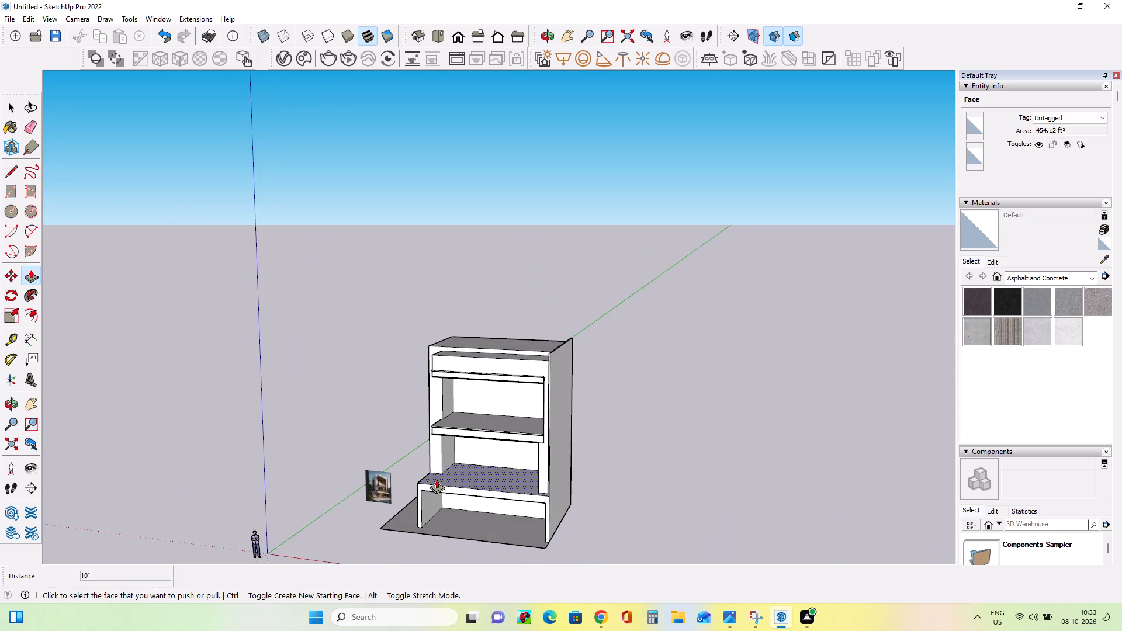
middle_click_drag(430, 479, 736, 427)
middle_click_drag(380, 427, 561, 466)
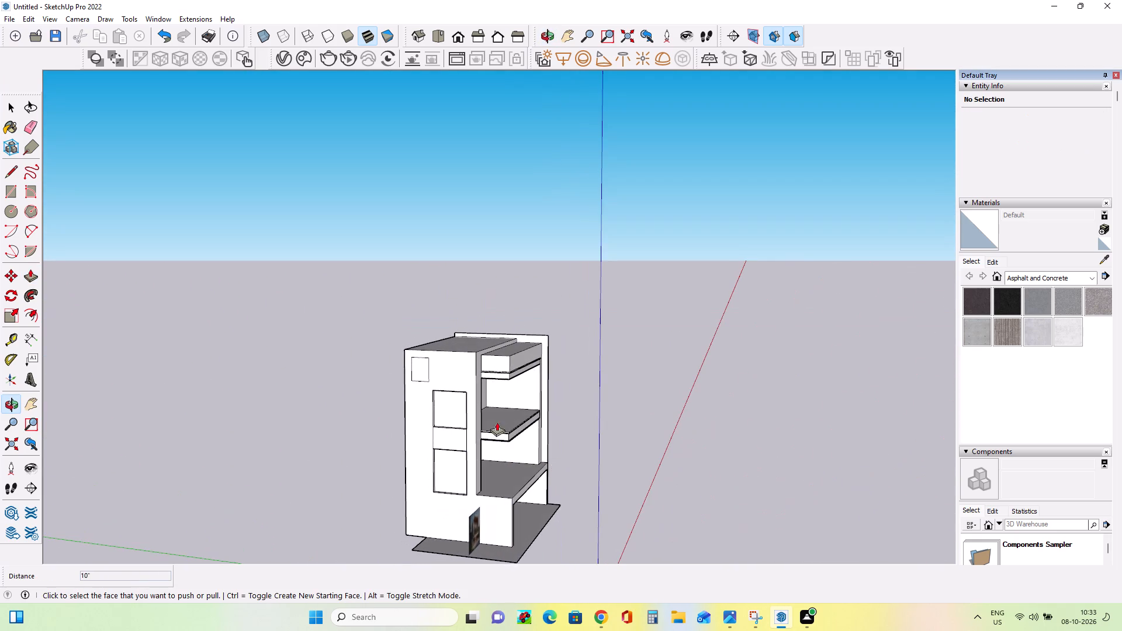
scroll(444, 397, "up", 3)
left_click(404, 360)
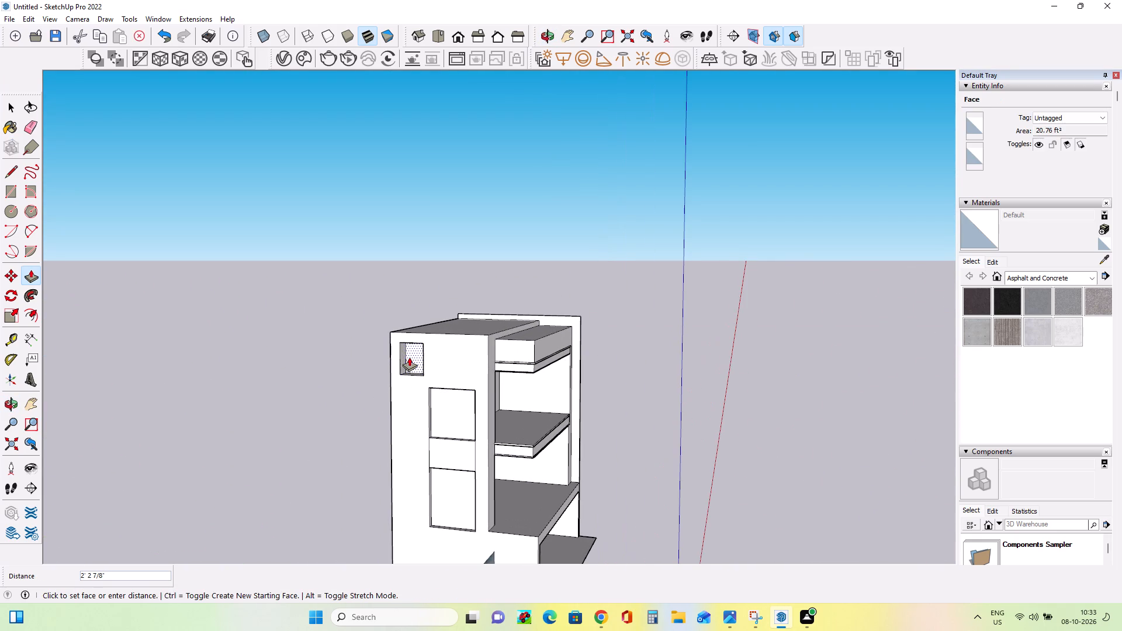
left_click(409, 357)
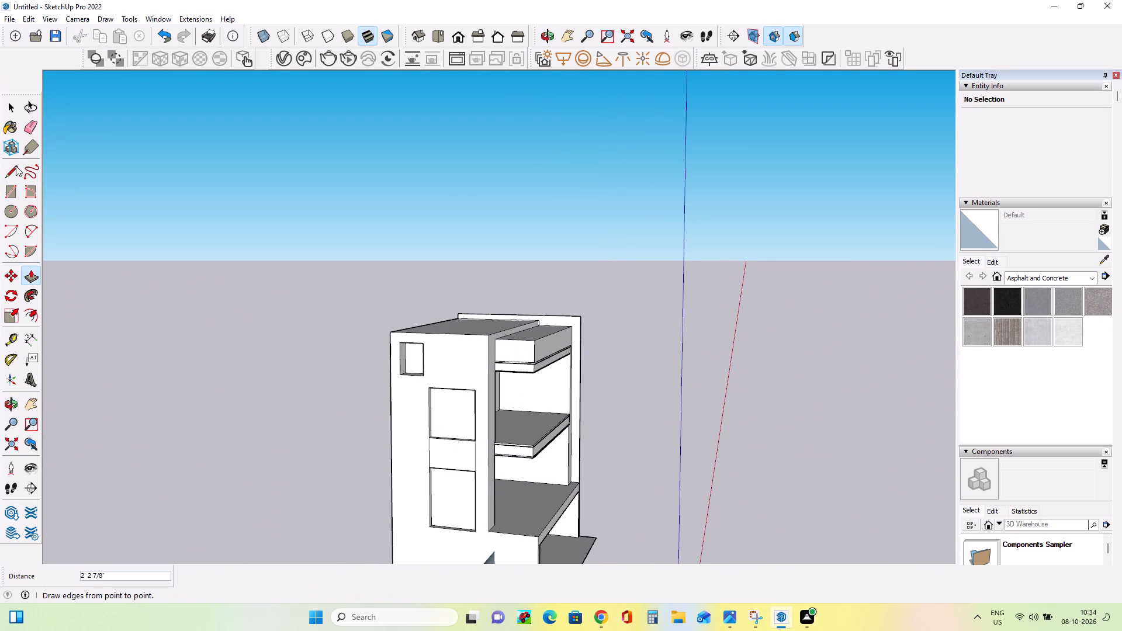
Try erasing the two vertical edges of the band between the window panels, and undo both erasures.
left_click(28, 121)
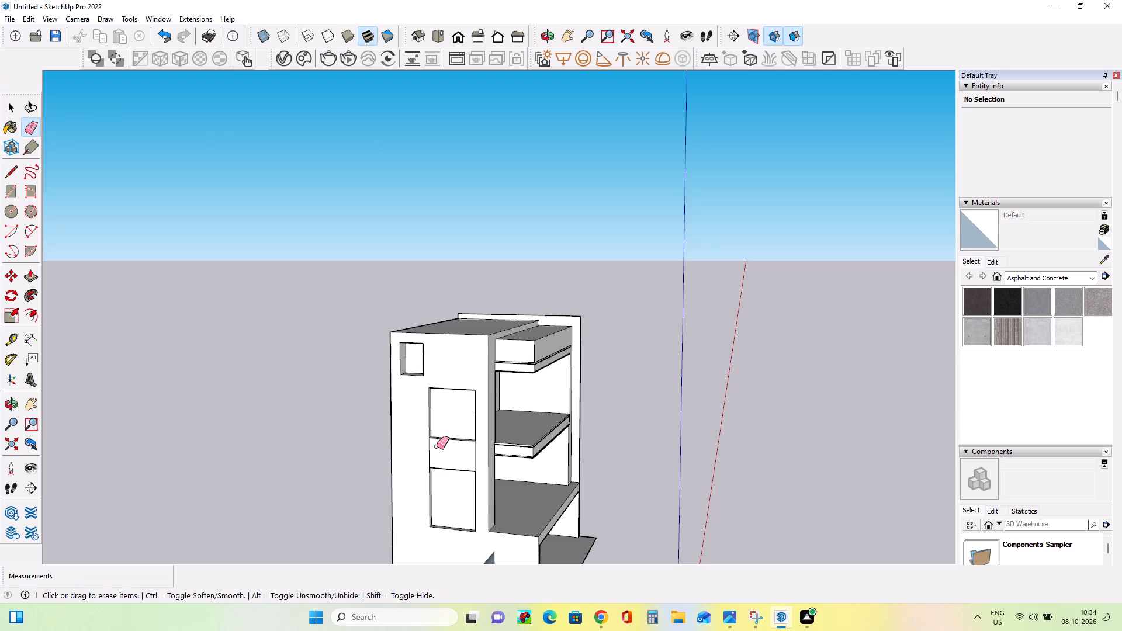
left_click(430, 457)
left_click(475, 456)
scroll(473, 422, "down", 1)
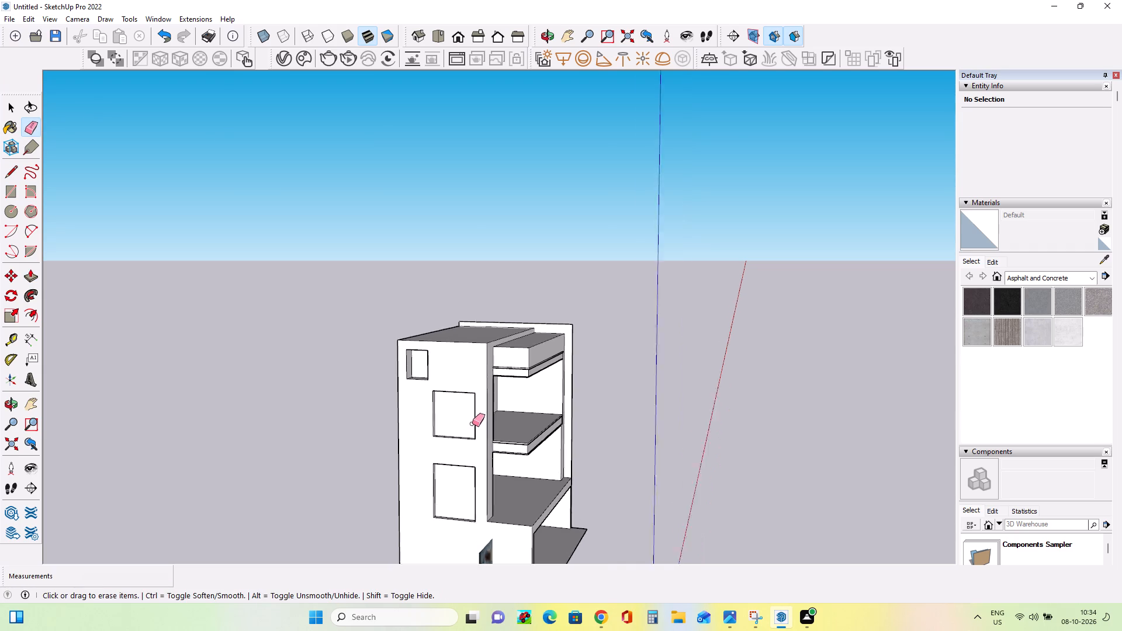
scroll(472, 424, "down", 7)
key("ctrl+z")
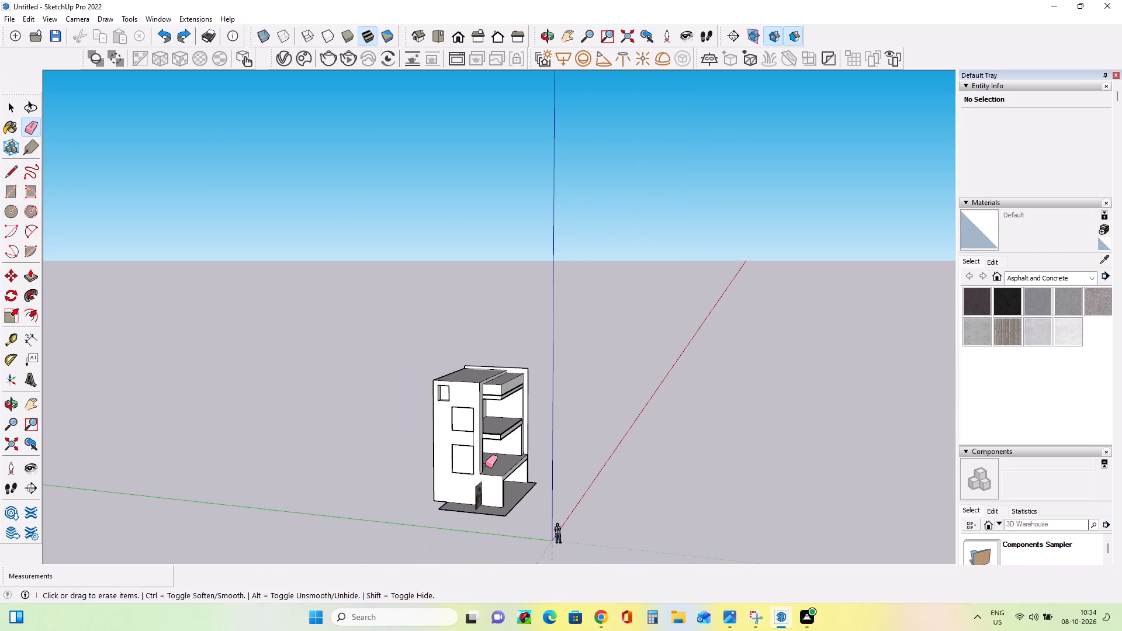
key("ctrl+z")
Examine the villa's front openings, floor slabs and right side wall from several angles.
scroll(480, 500, "up", 3)
middle_click_drag(568, 503, 342, 483)
middle_click_drag(601, 499, 484, 499)
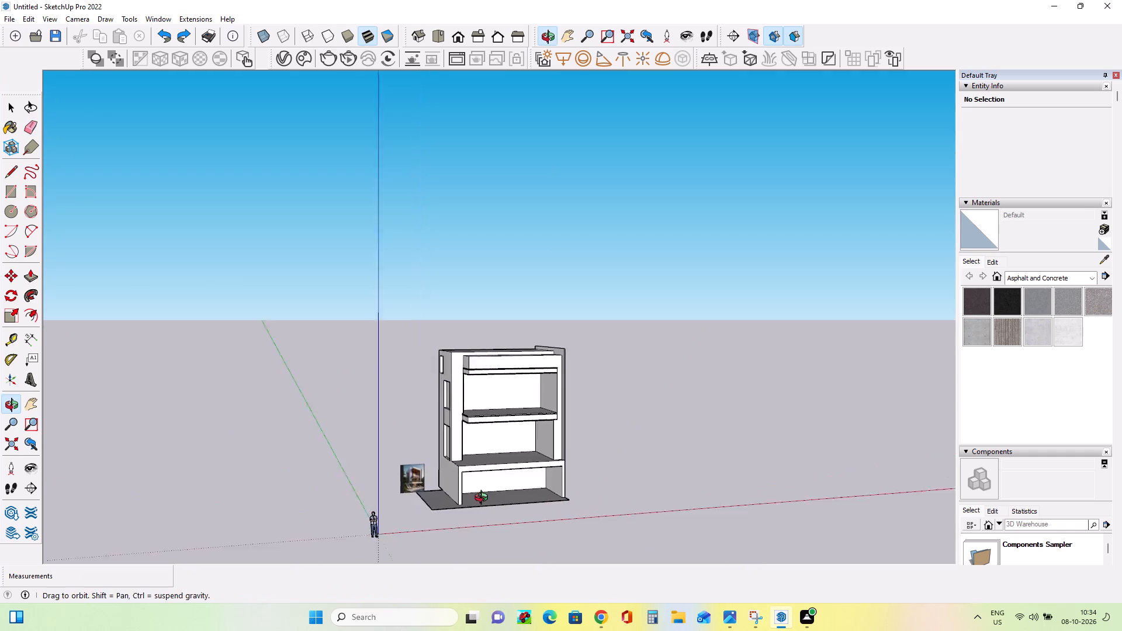
middle_click_drag(484, 499, 434, 507)
middle_click_drag(564, 442, 462, 473)
scroll(479, 438, "up", 8)
middle_click_drag(484, 514, 476, 511)
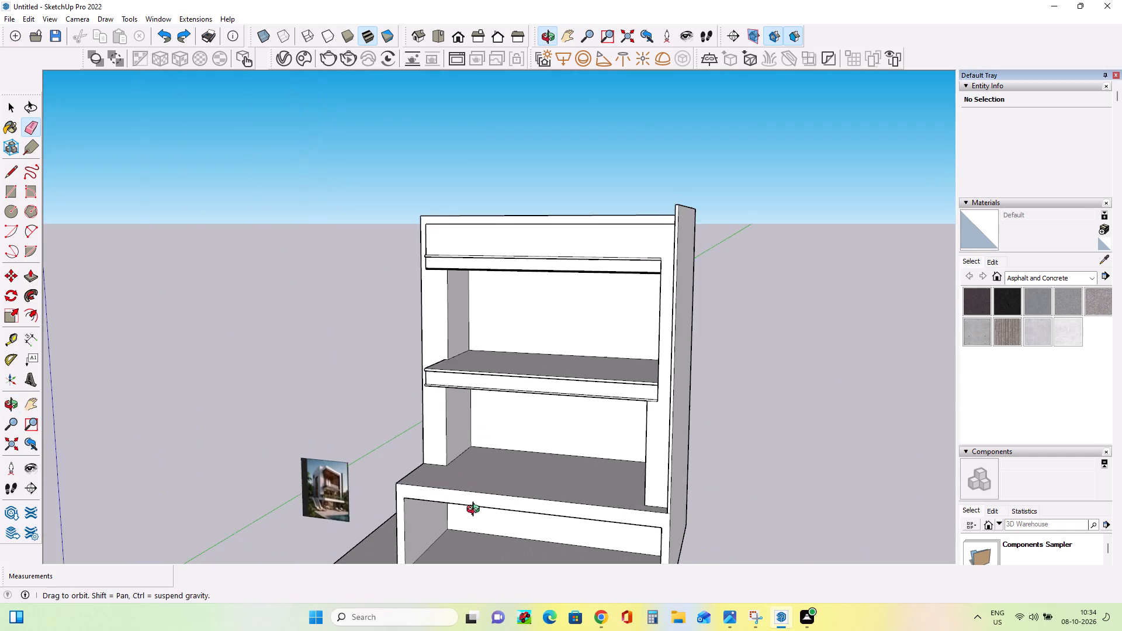
middle_click_drag(476, 511, 436, 458)
scroll(453, 459, "up", 4)
middle_click_drag(518, 476, 481, 504)
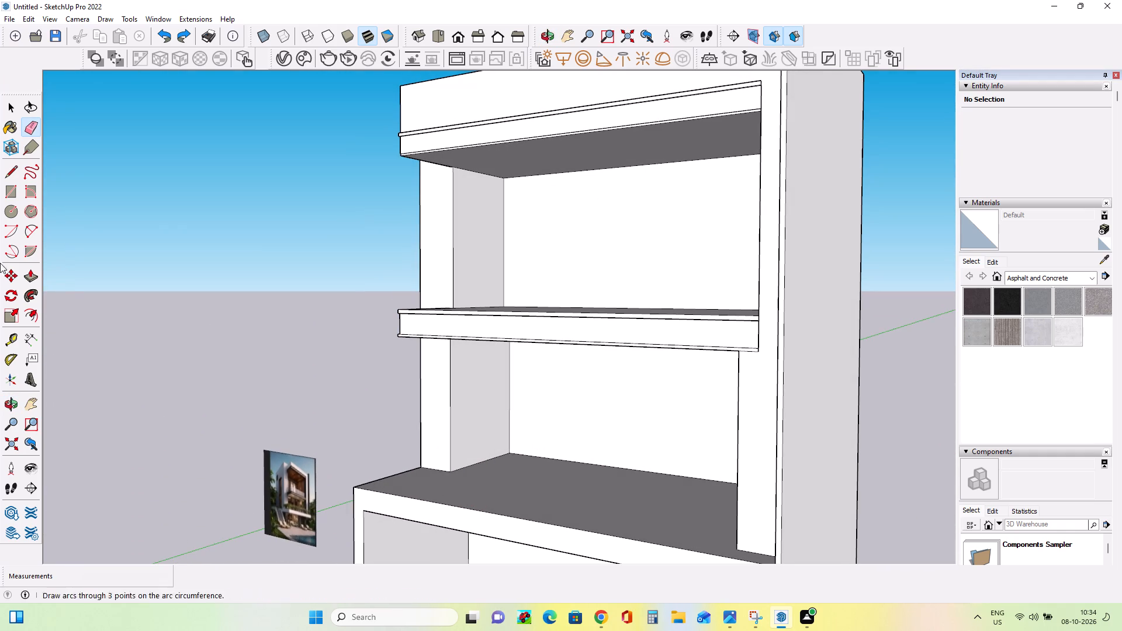
left_click(11, 317)
scroll(619, 329, "down", 7)
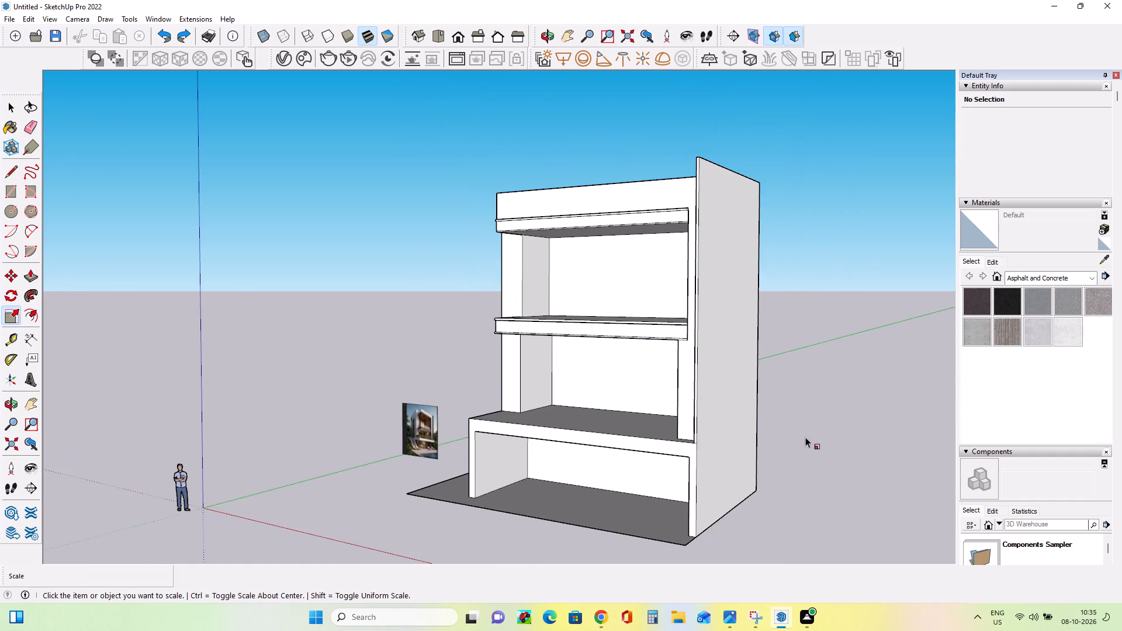
middle_click_drag(805, 438, 624, 431)
Push/Pull the lower window panel outward about 5' 1" to form a box projecting from the left side wall.
middle_click_drag(566, 436, 1121, 337)
middle_click_drag(353, 397, 475, 438)
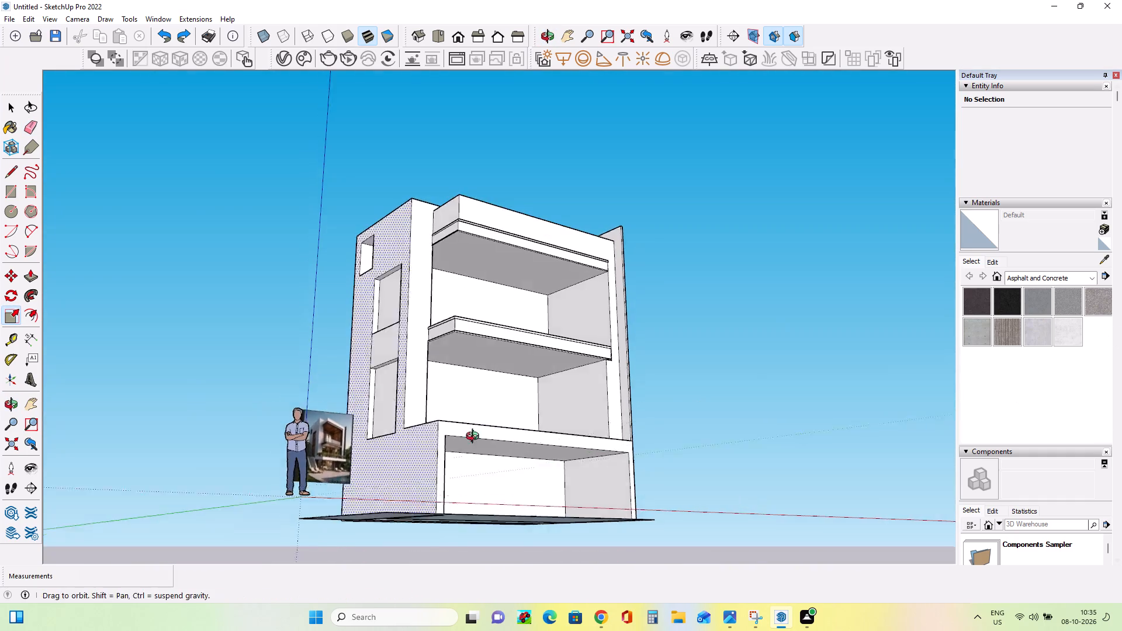
middle_click_drag(475, 438, 573, 464)
middle_click_drag(393, 431, 458, 465)
scroll(431, 399, "up", 3)
middle_click_drag(435, 404, 460, 422)
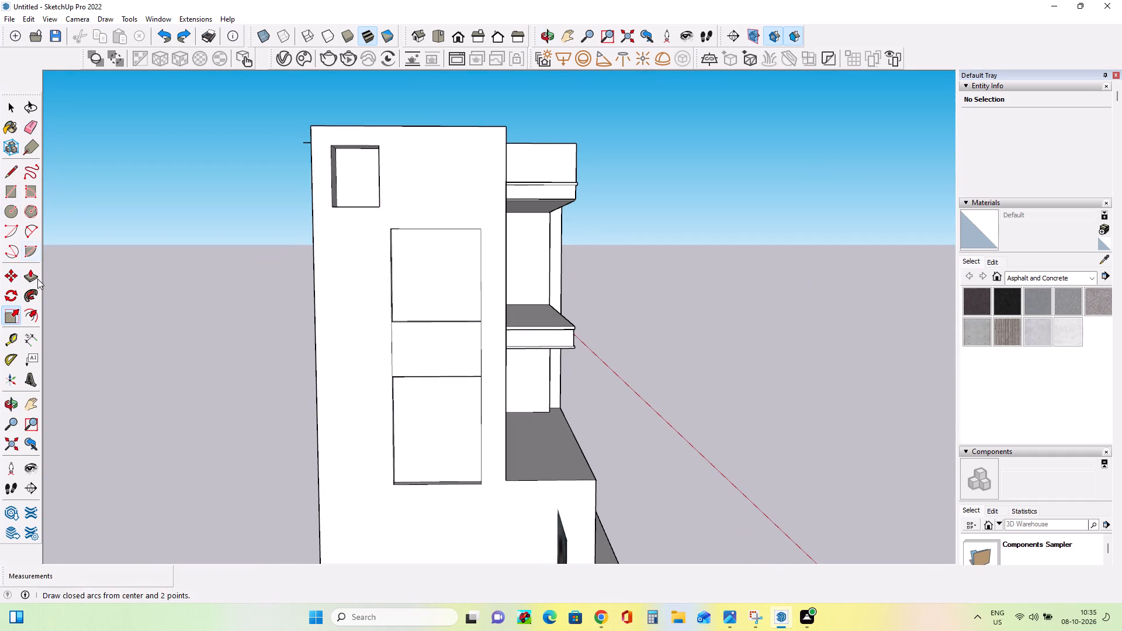
left_click(30, 275)
left_click(420, 431)
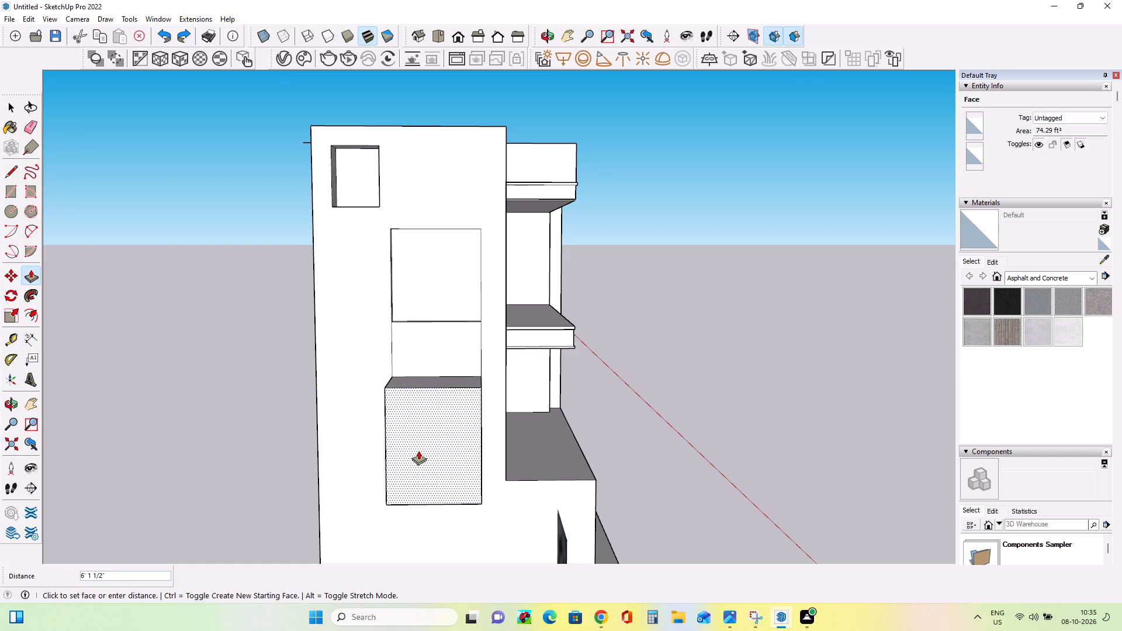
left_click(424, 448)
Draw a doorway rectangle about 3' 10" by 7' 1" rising from the bottom edge of the projecting box's outer face.
middle_click_drag(491, 460, 521, 419)
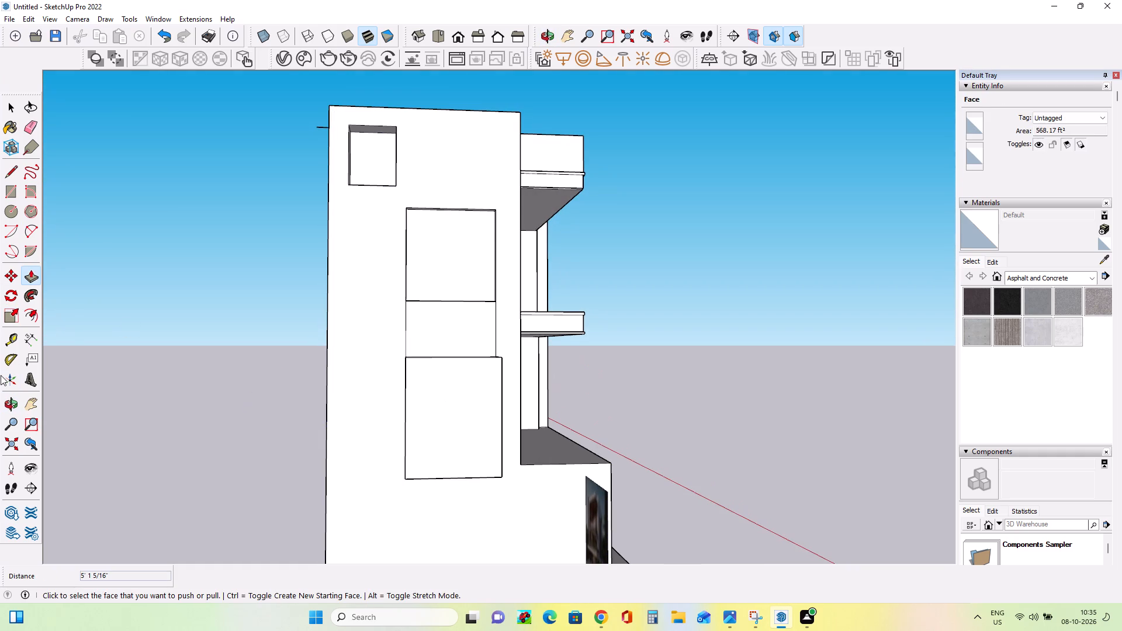
left_click(15, 194)
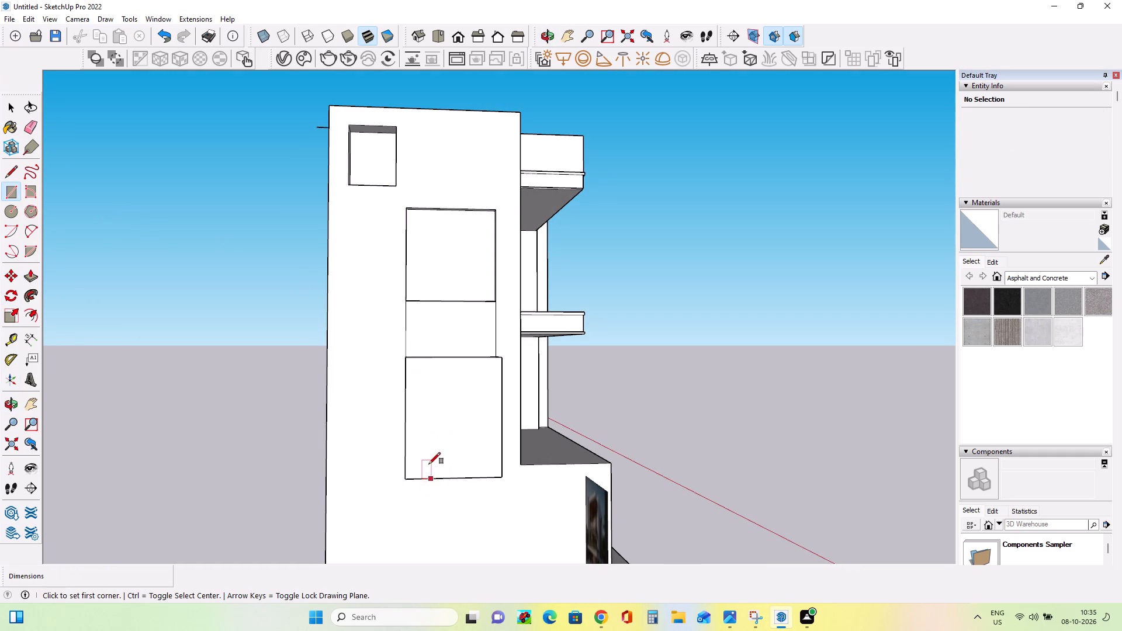
left_click(430, 479)
left_click(478, 389)
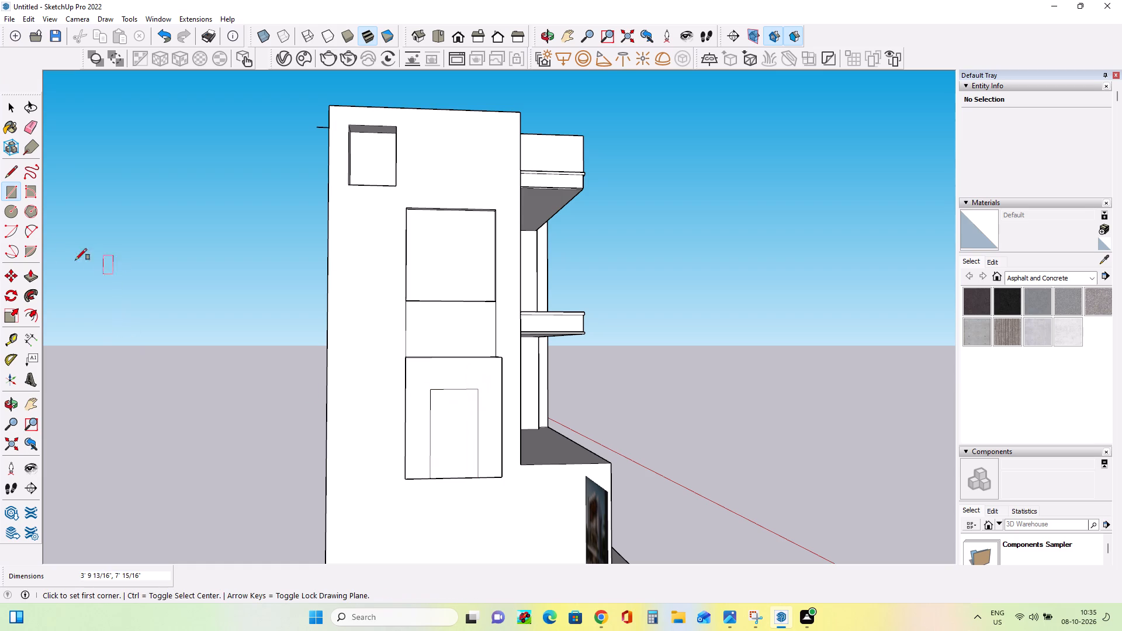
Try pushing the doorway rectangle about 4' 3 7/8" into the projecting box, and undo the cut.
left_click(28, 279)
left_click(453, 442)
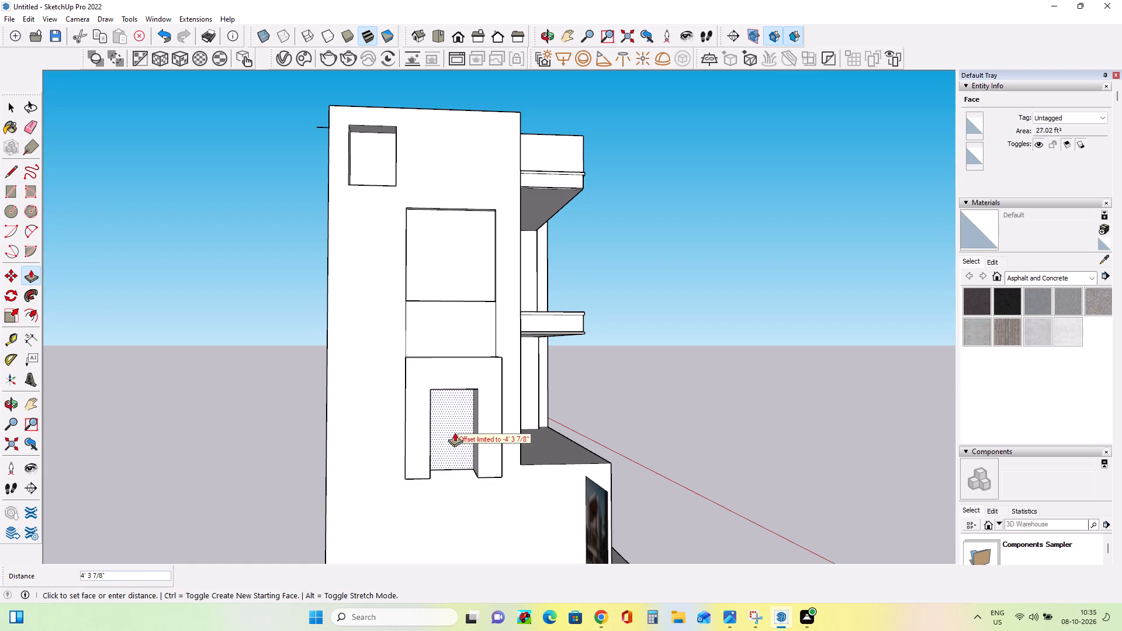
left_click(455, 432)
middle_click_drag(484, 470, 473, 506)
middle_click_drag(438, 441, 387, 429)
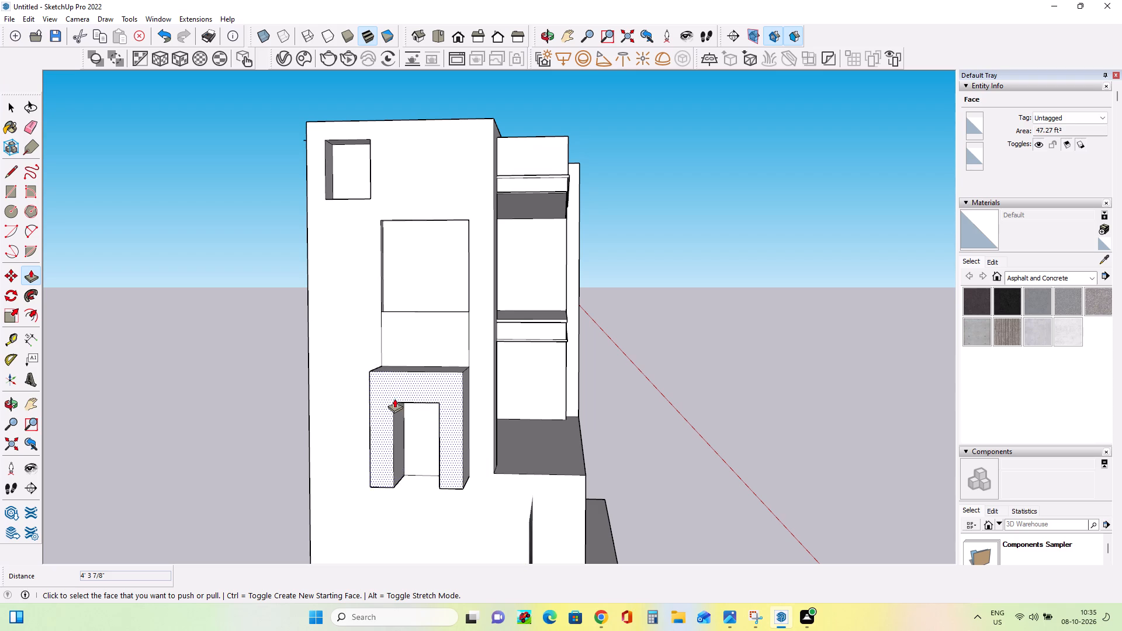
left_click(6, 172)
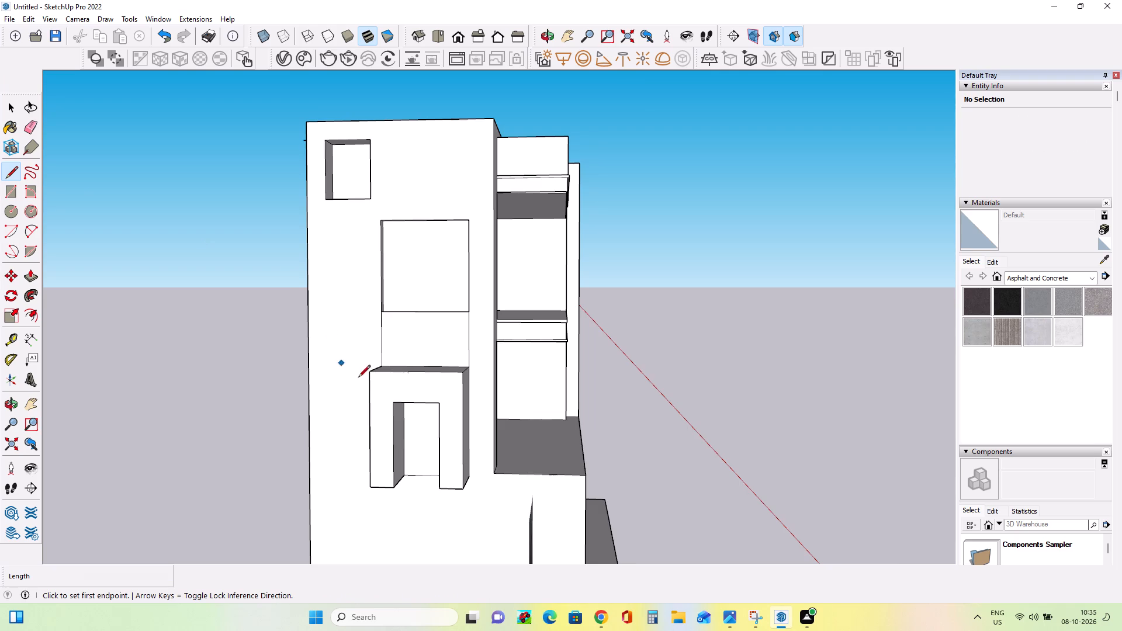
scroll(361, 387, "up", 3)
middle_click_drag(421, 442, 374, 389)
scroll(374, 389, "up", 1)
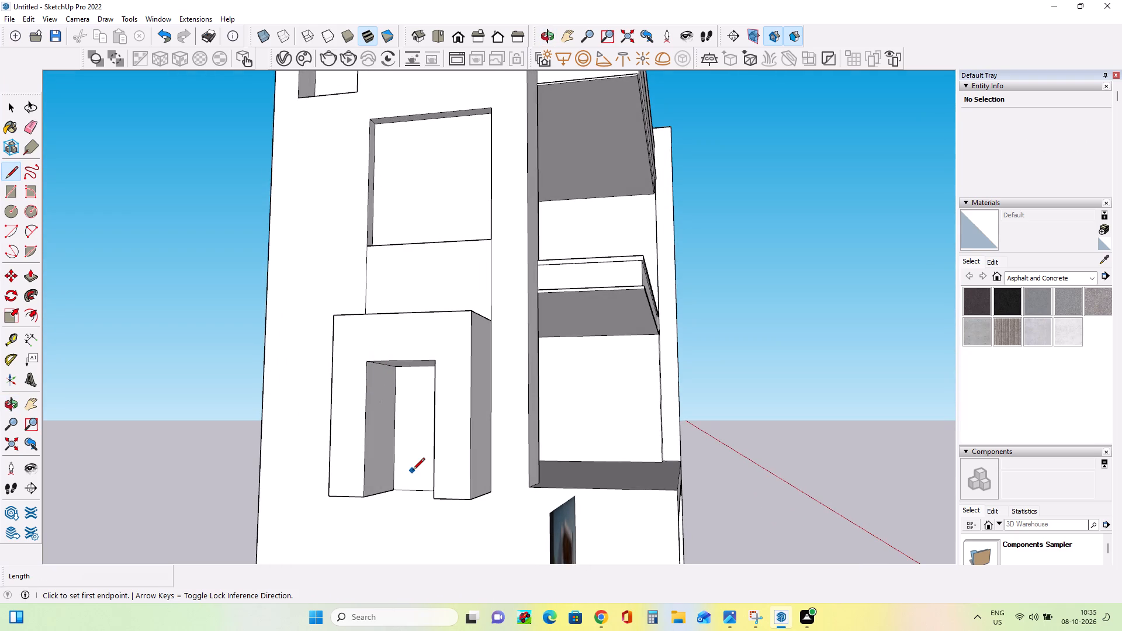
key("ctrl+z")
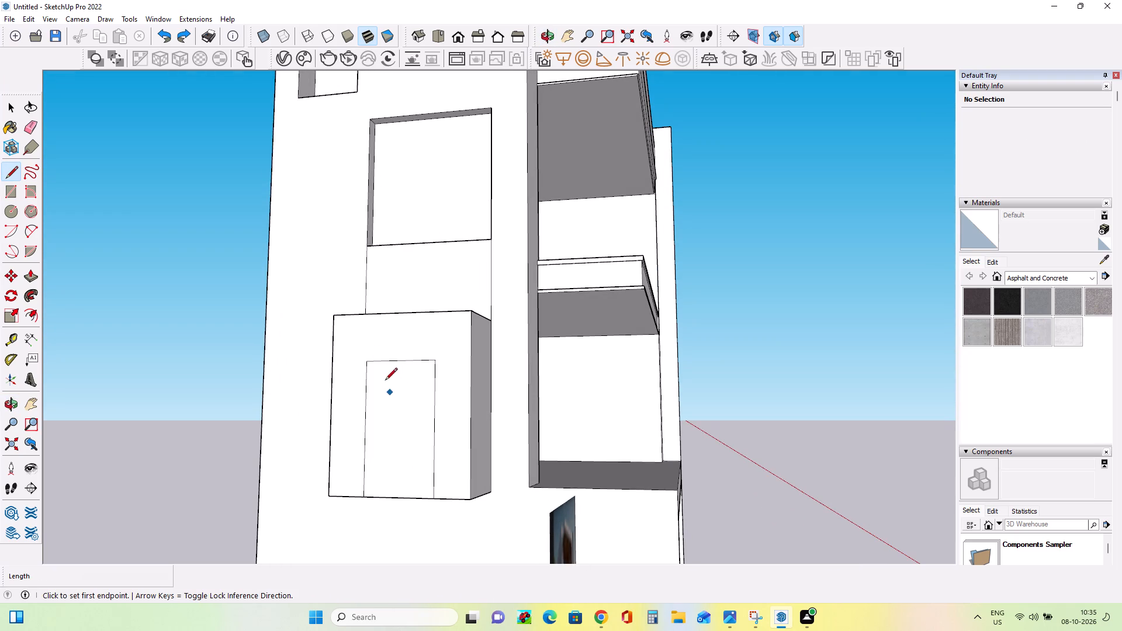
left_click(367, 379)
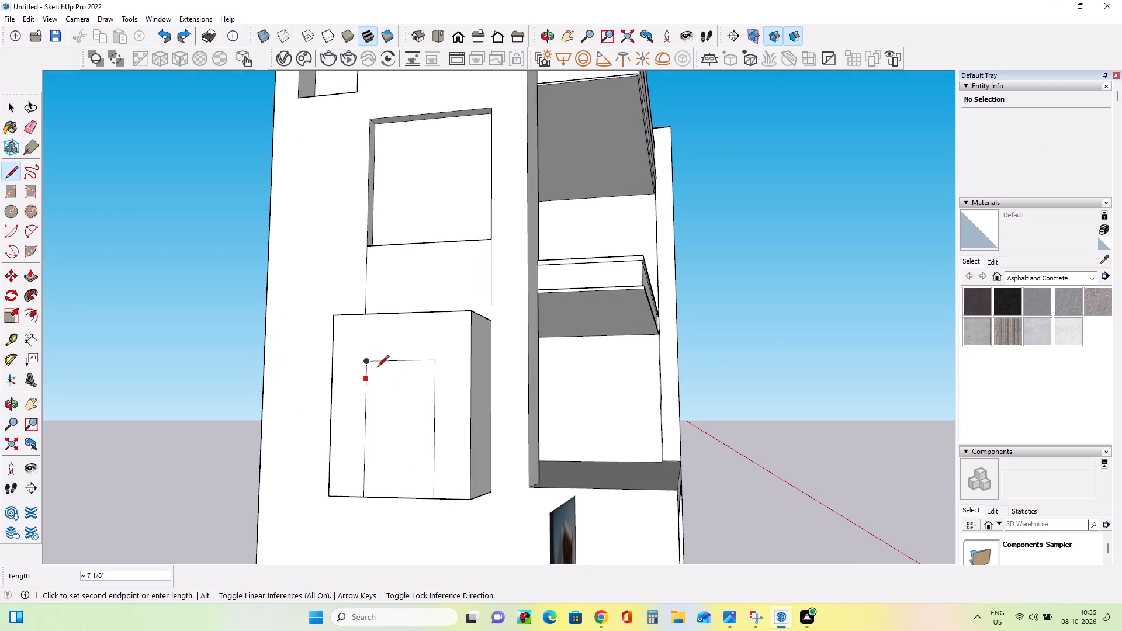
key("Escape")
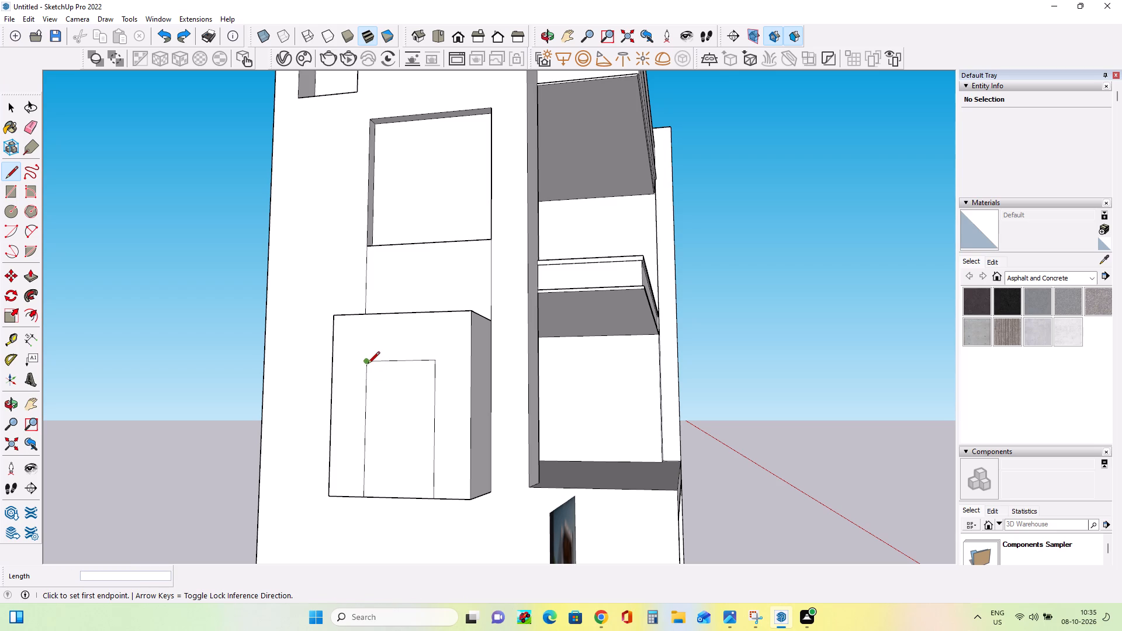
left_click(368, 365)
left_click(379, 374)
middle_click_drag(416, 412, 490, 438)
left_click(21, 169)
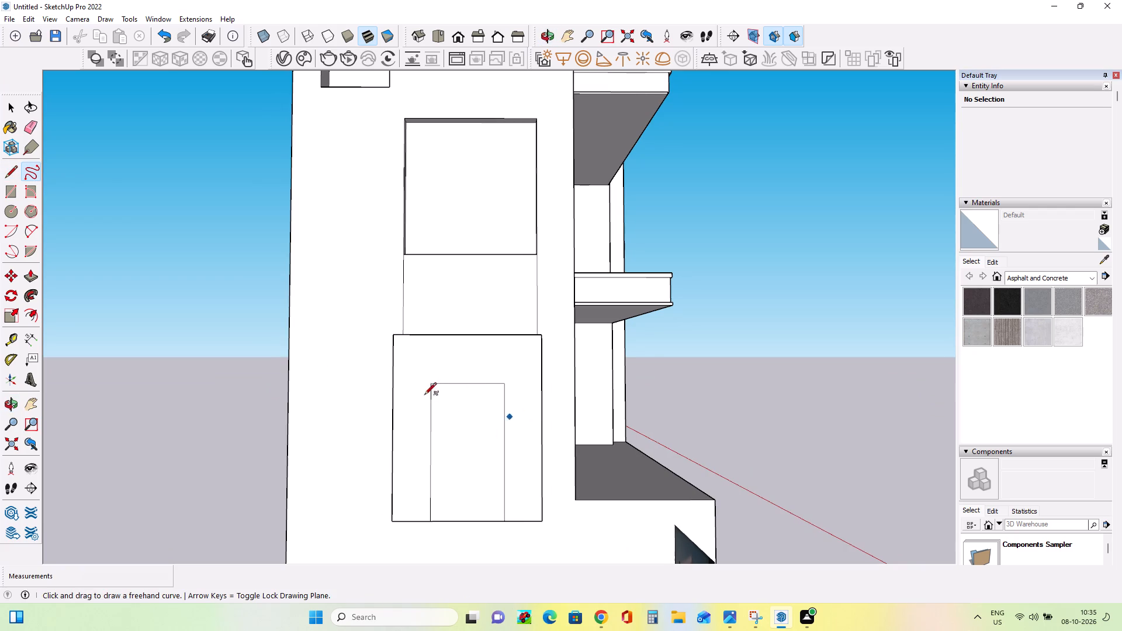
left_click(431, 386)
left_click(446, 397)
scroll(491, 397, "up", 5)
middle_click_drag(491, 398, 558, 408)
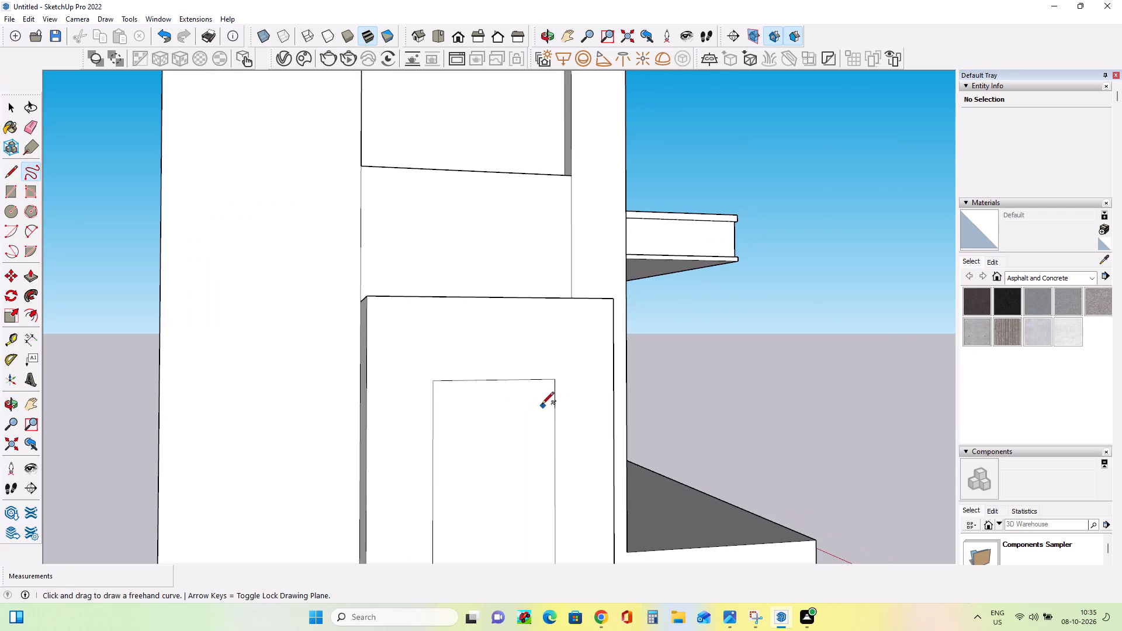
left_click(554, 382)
Draw a full-width strip about 3' 10" by 6" along the inside top edge of the doorway rectangle.
left_click(11, 190)
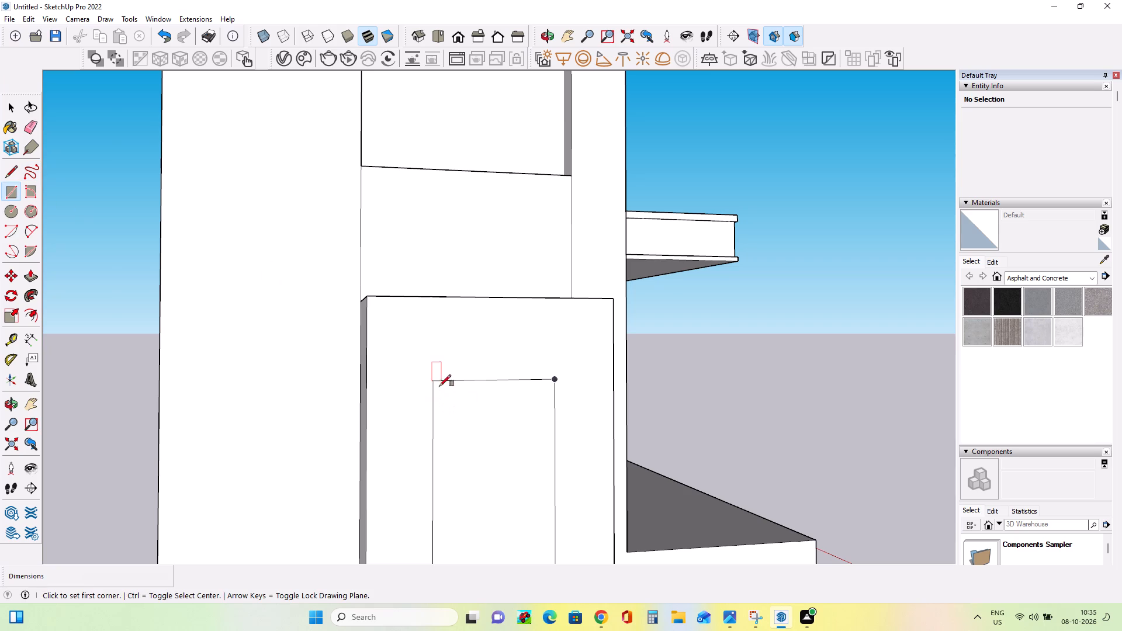
left_click(437, 380)
left_click(556, 396)
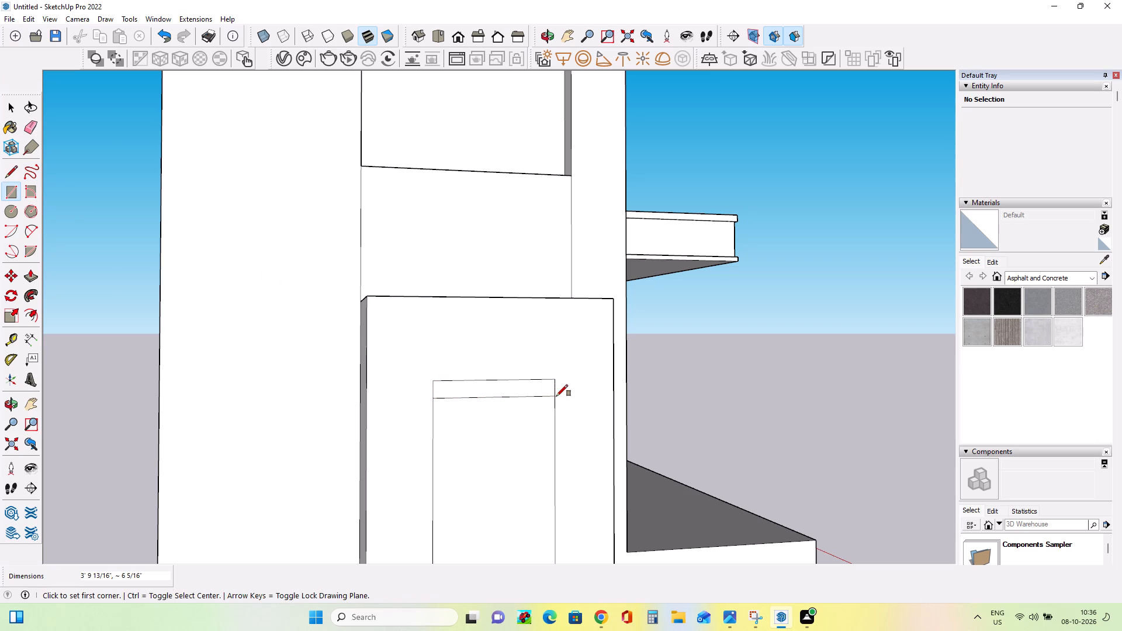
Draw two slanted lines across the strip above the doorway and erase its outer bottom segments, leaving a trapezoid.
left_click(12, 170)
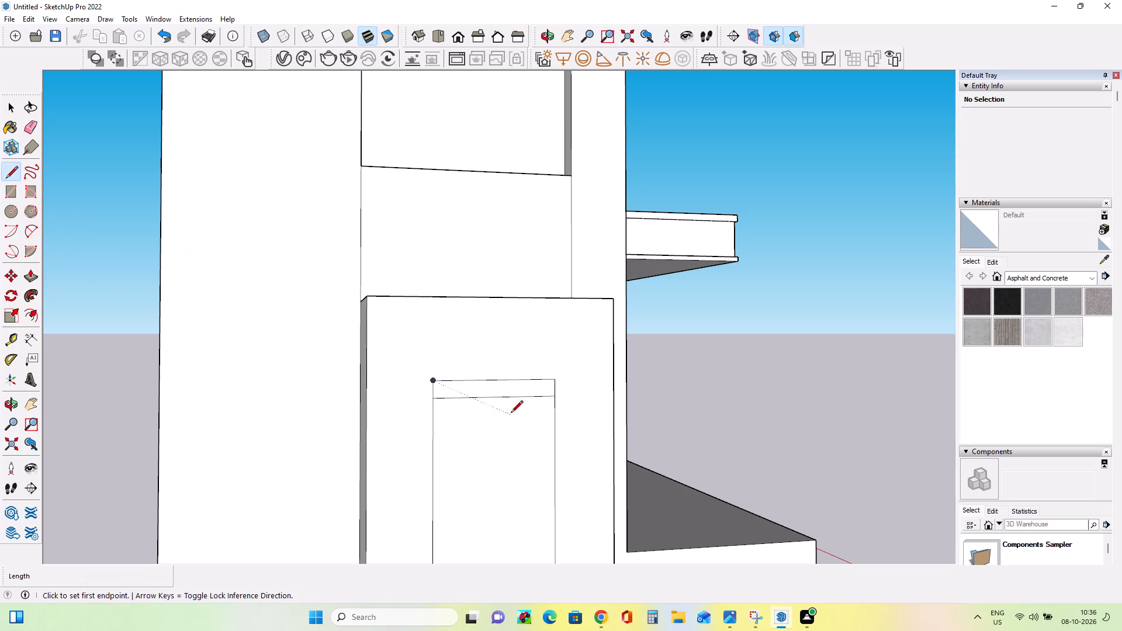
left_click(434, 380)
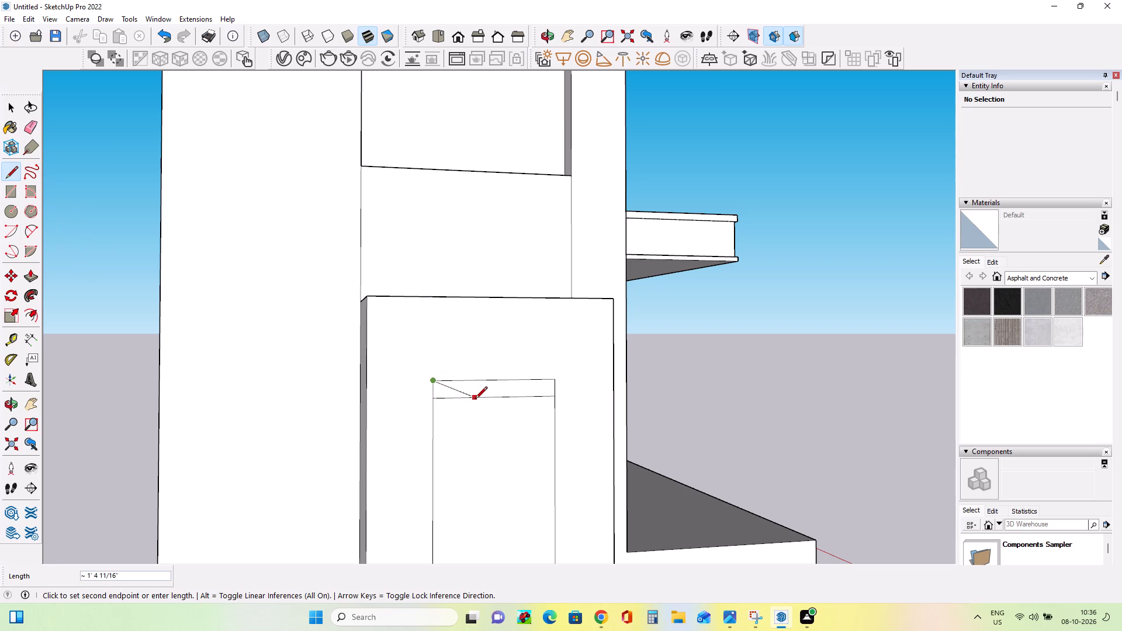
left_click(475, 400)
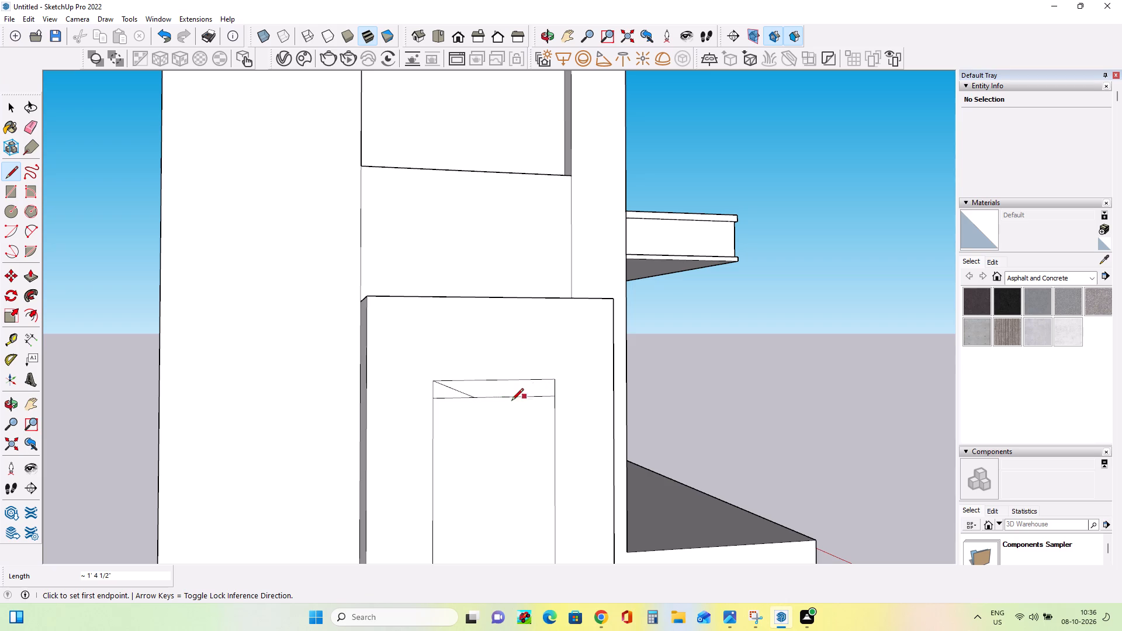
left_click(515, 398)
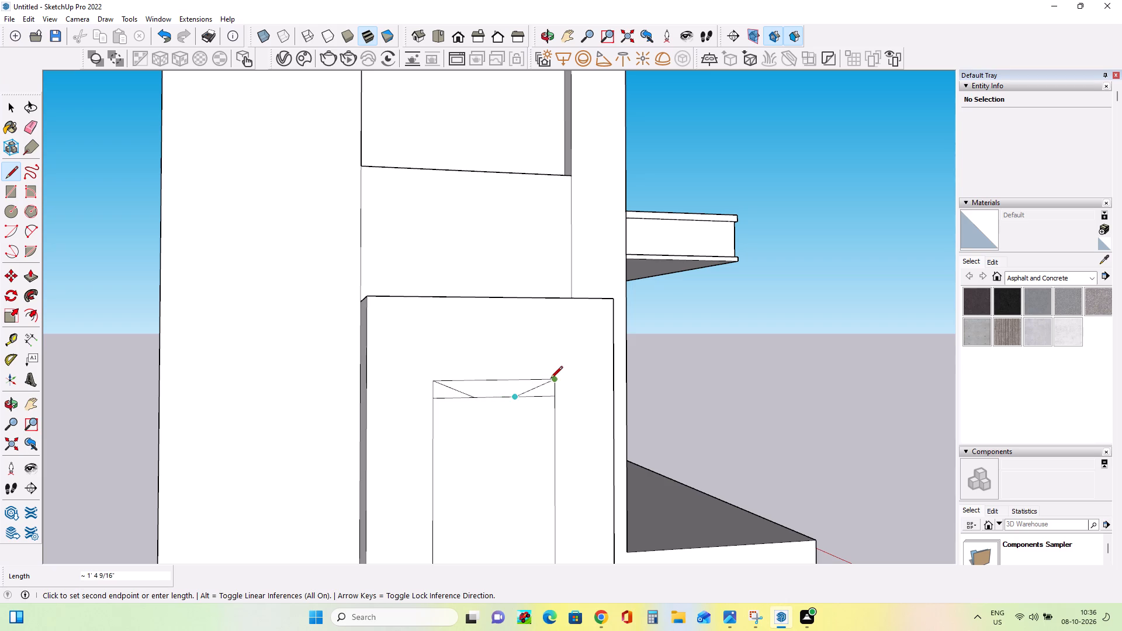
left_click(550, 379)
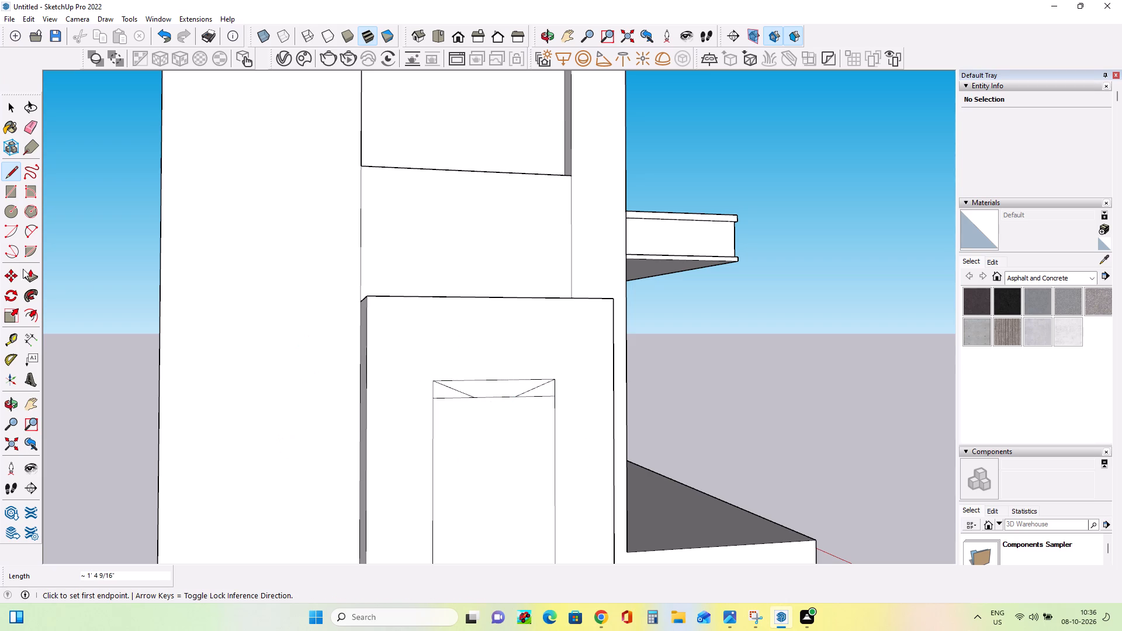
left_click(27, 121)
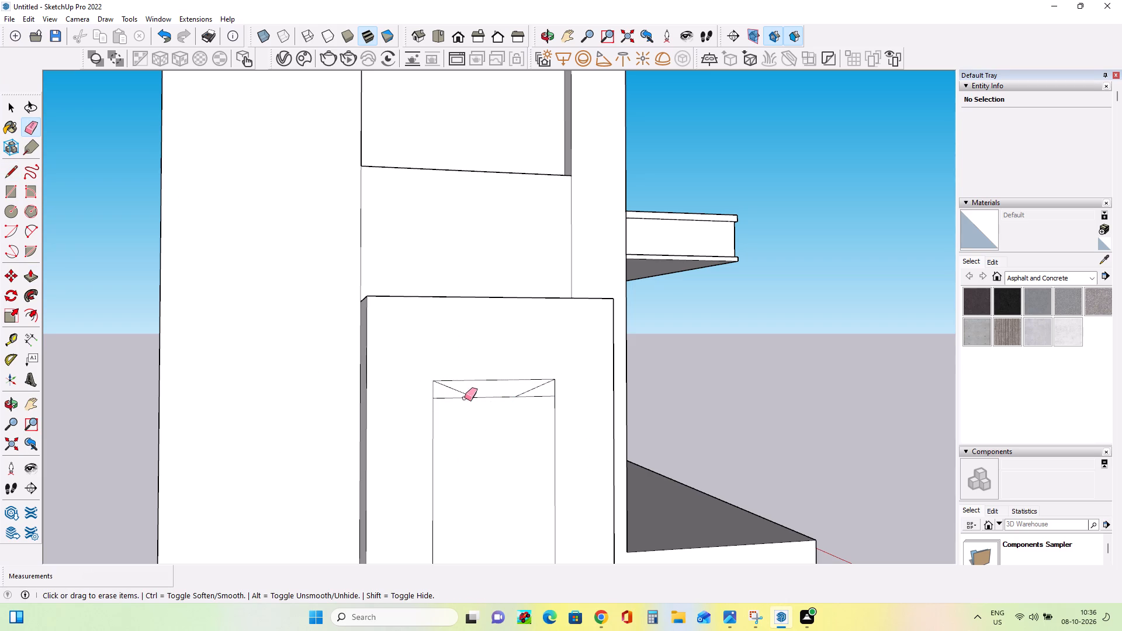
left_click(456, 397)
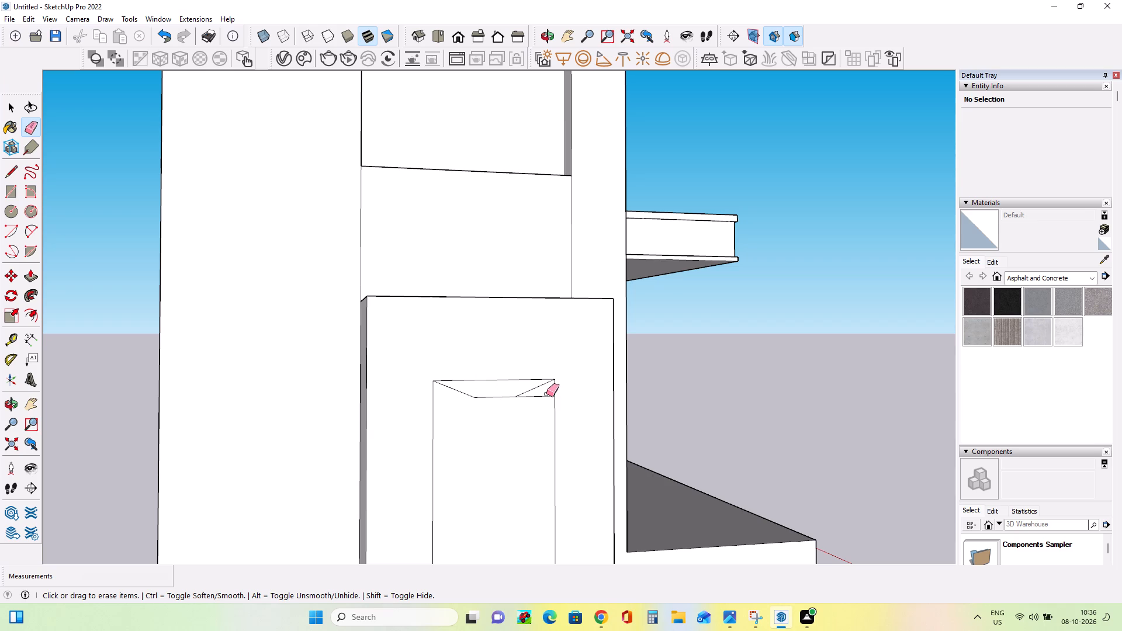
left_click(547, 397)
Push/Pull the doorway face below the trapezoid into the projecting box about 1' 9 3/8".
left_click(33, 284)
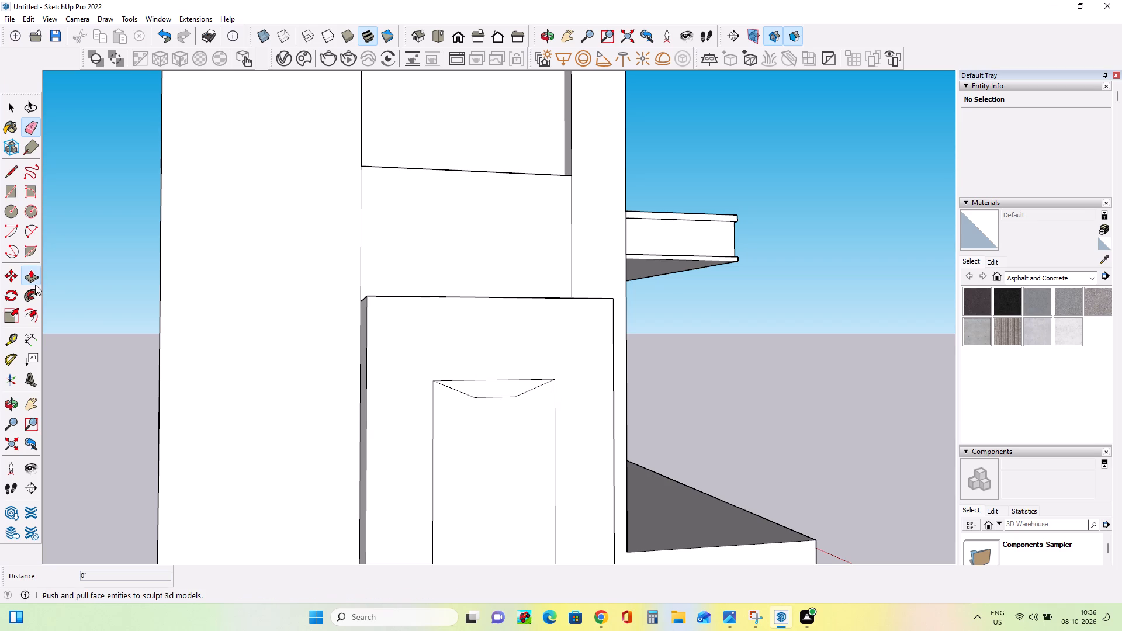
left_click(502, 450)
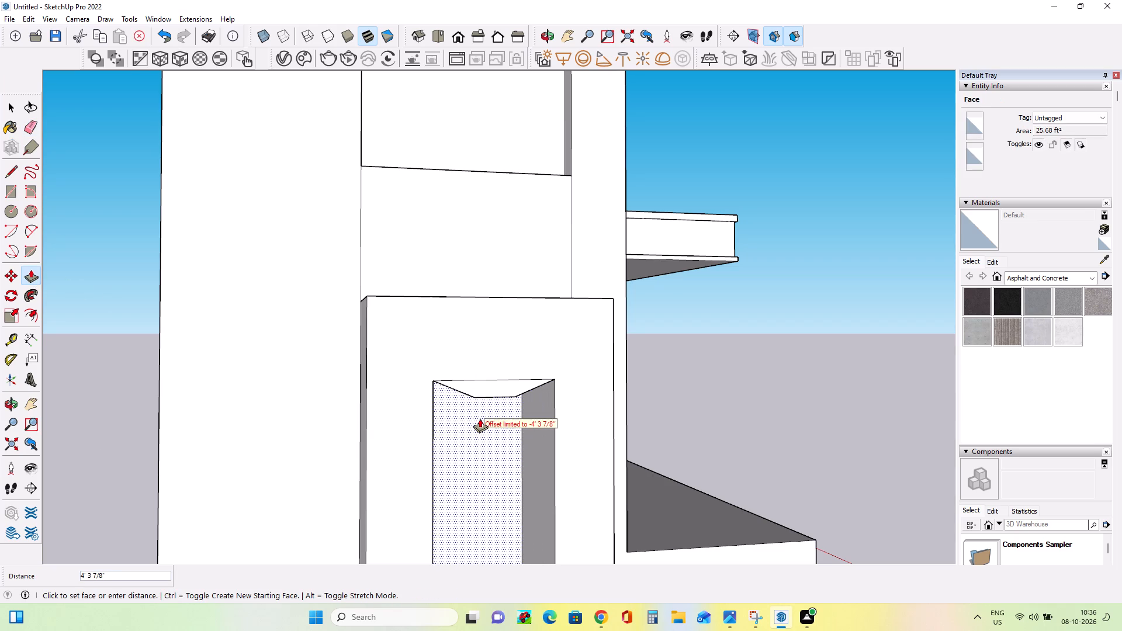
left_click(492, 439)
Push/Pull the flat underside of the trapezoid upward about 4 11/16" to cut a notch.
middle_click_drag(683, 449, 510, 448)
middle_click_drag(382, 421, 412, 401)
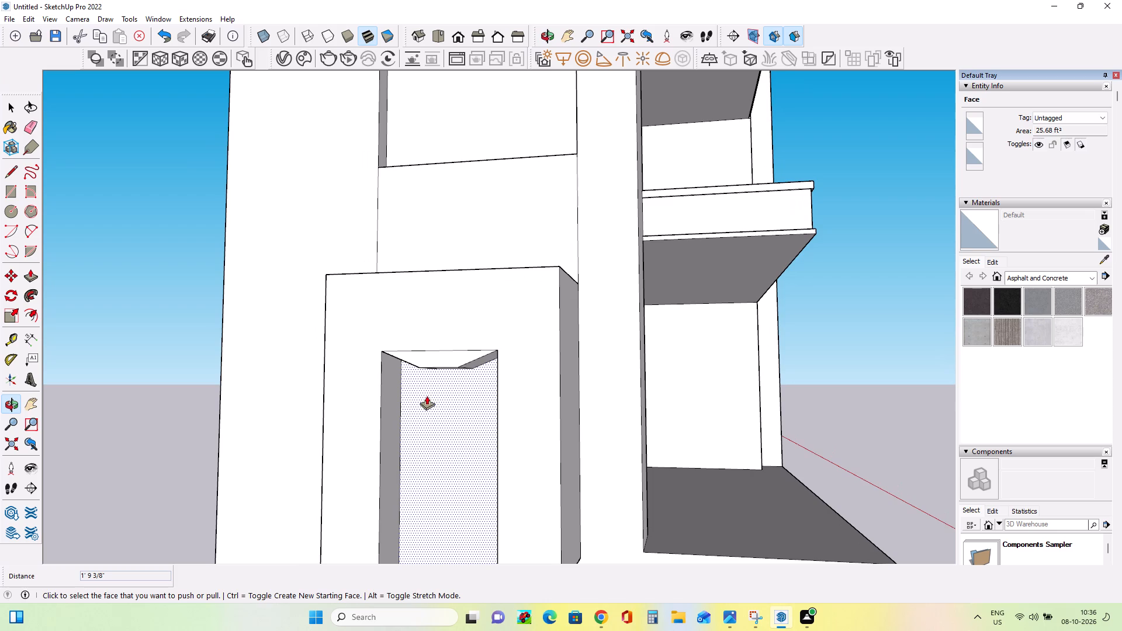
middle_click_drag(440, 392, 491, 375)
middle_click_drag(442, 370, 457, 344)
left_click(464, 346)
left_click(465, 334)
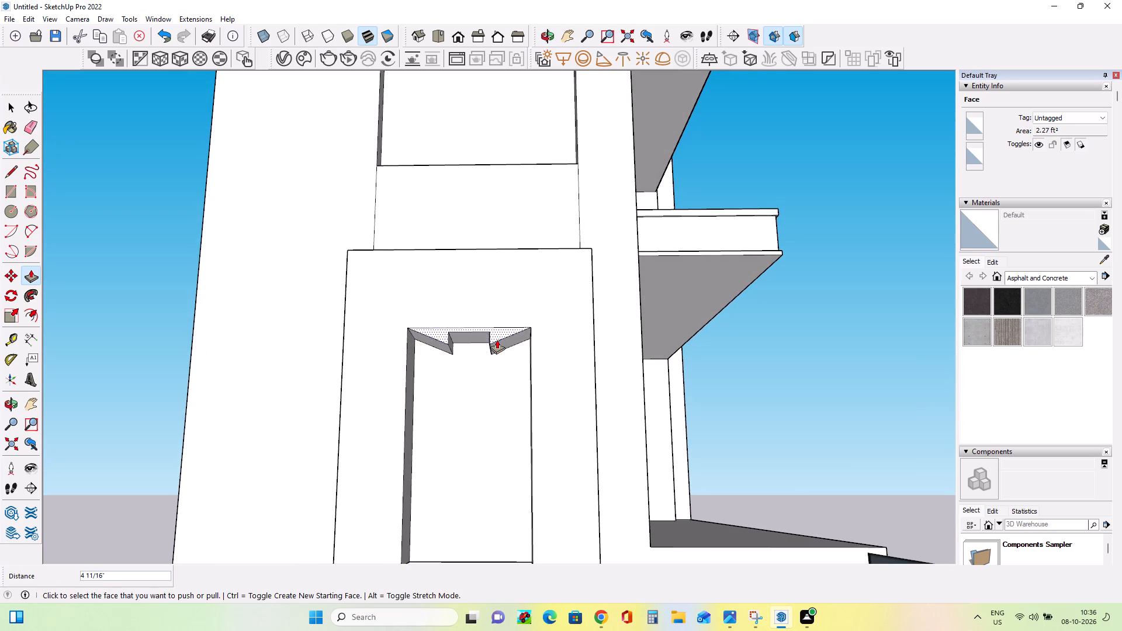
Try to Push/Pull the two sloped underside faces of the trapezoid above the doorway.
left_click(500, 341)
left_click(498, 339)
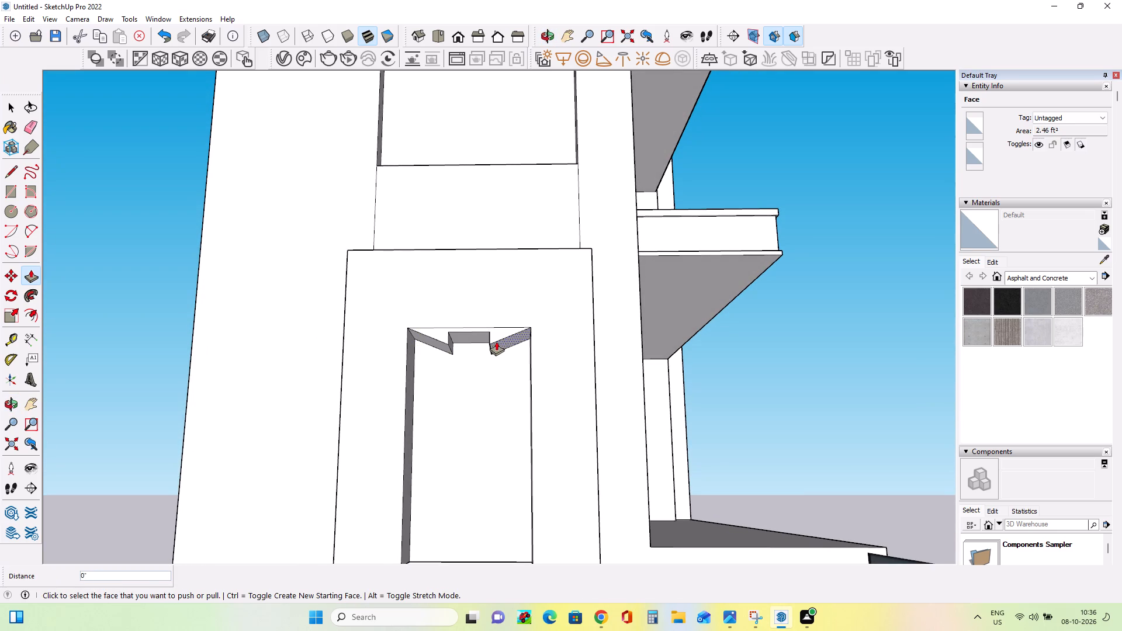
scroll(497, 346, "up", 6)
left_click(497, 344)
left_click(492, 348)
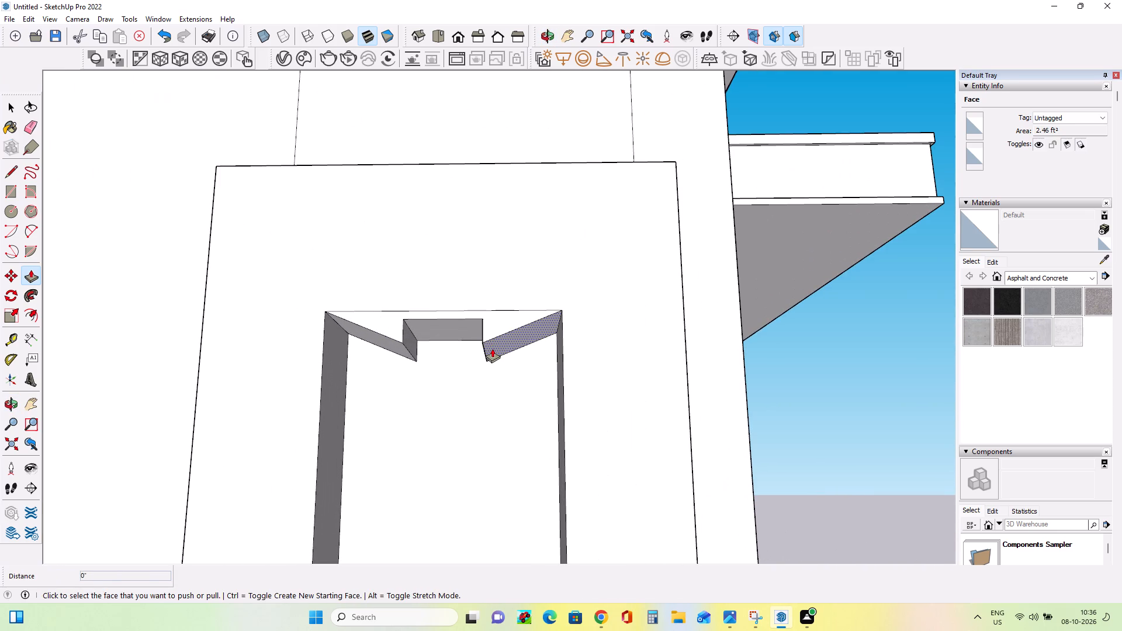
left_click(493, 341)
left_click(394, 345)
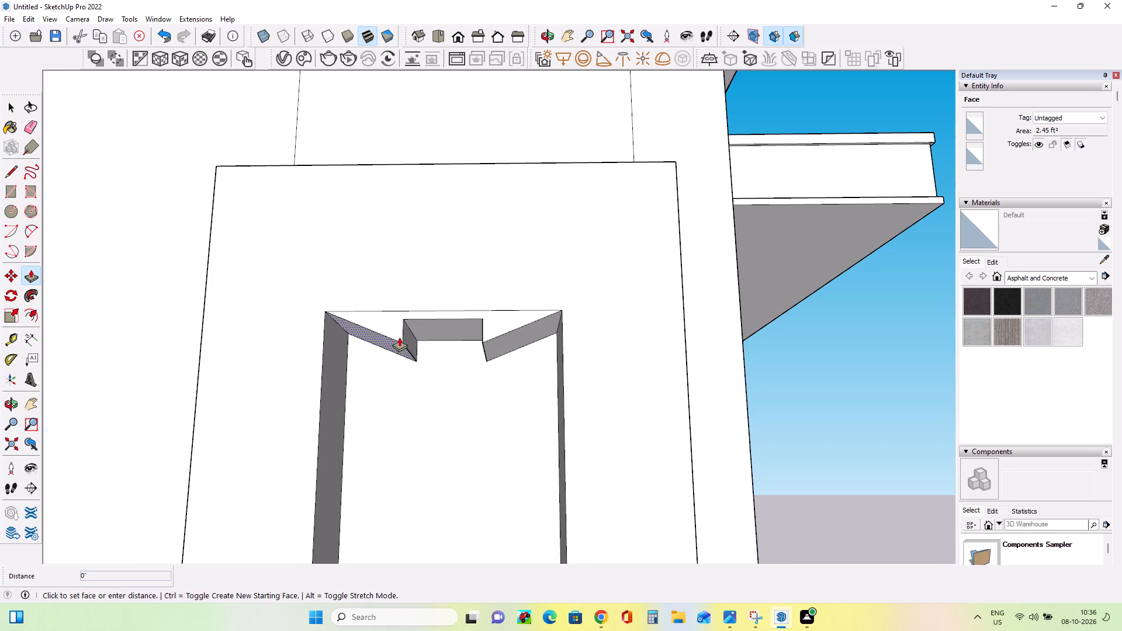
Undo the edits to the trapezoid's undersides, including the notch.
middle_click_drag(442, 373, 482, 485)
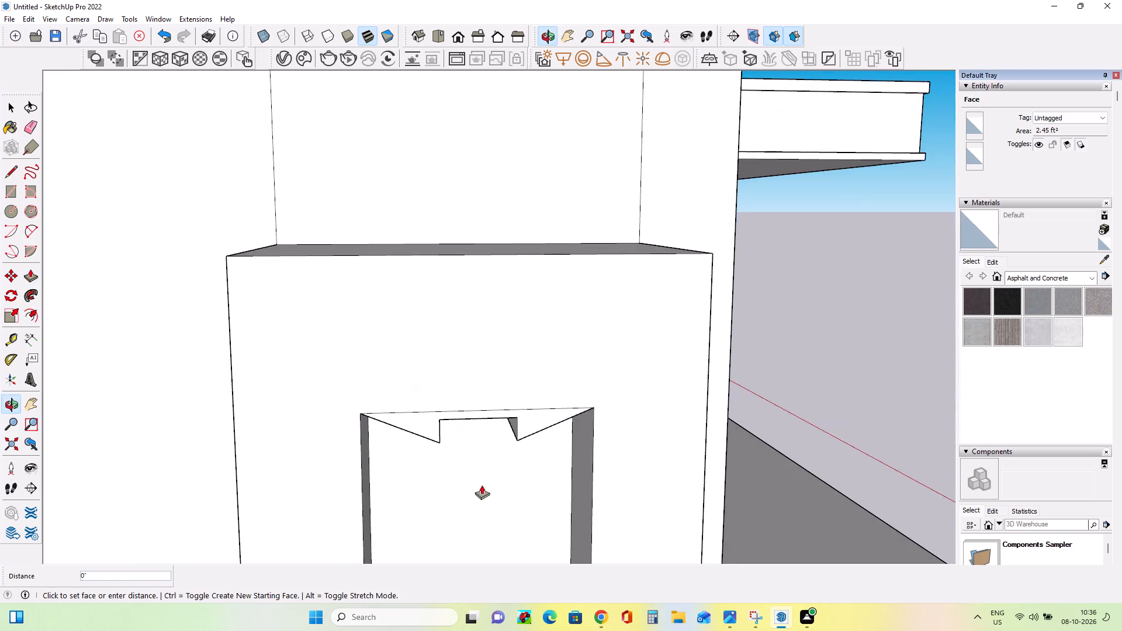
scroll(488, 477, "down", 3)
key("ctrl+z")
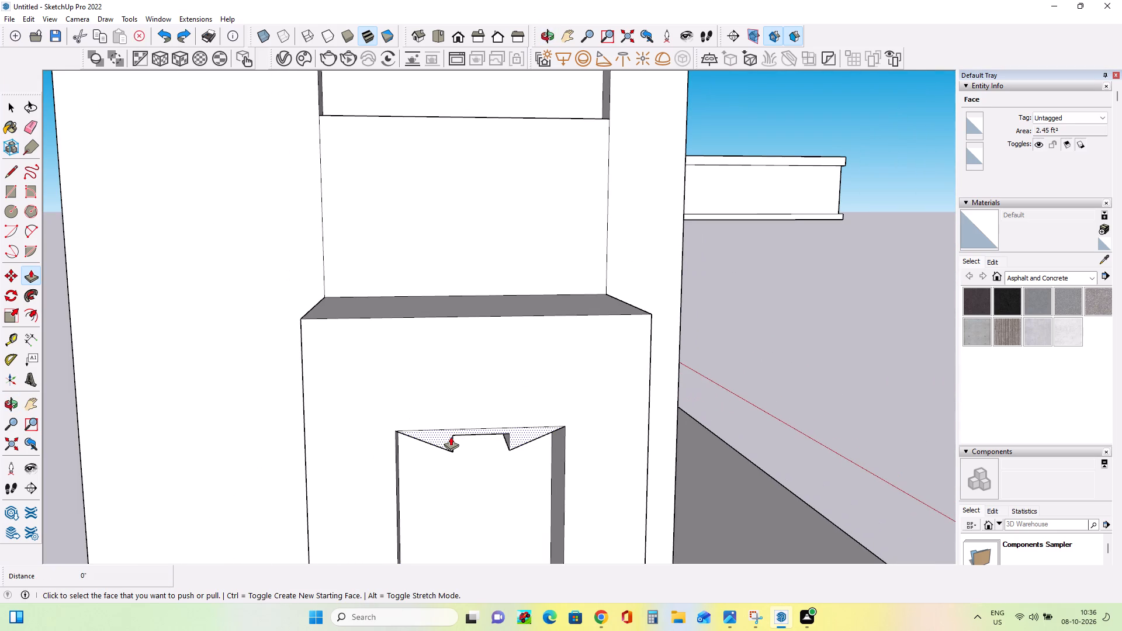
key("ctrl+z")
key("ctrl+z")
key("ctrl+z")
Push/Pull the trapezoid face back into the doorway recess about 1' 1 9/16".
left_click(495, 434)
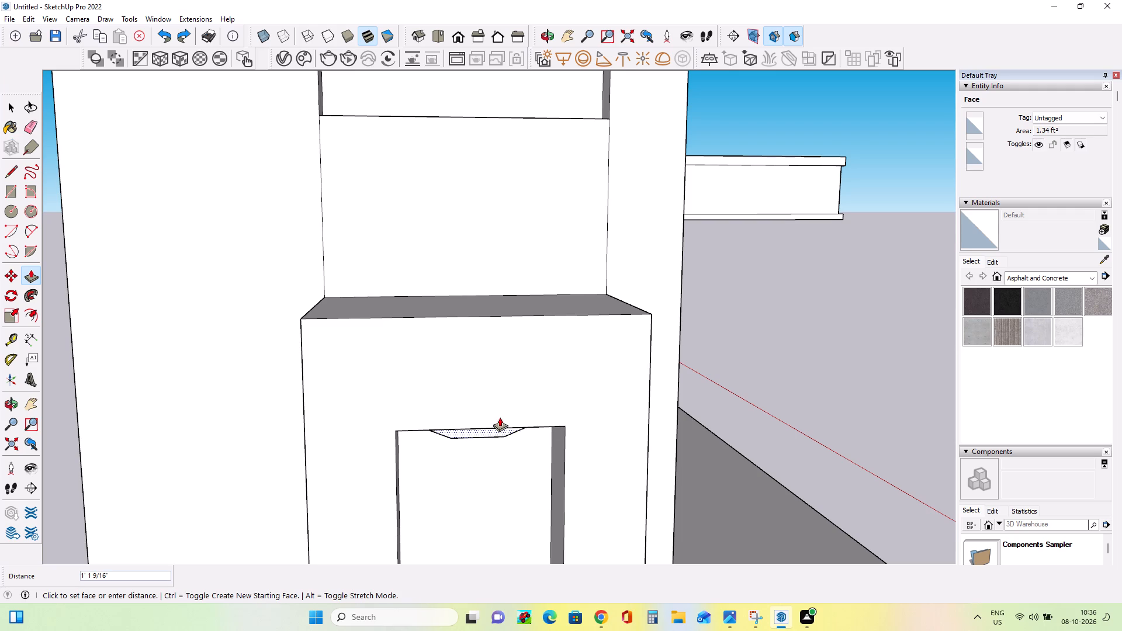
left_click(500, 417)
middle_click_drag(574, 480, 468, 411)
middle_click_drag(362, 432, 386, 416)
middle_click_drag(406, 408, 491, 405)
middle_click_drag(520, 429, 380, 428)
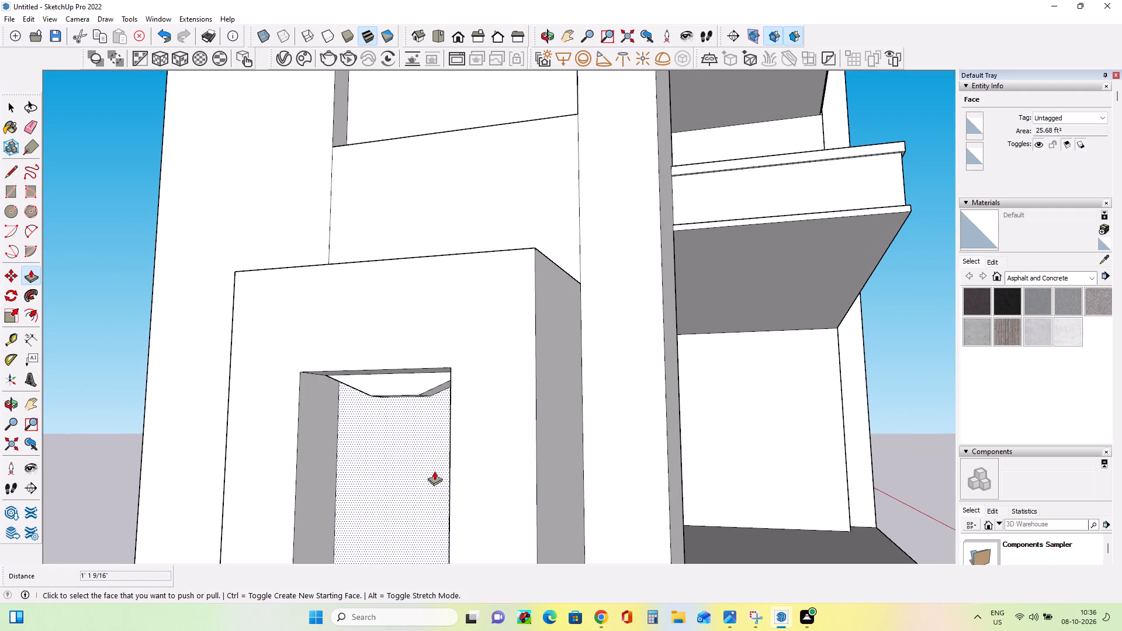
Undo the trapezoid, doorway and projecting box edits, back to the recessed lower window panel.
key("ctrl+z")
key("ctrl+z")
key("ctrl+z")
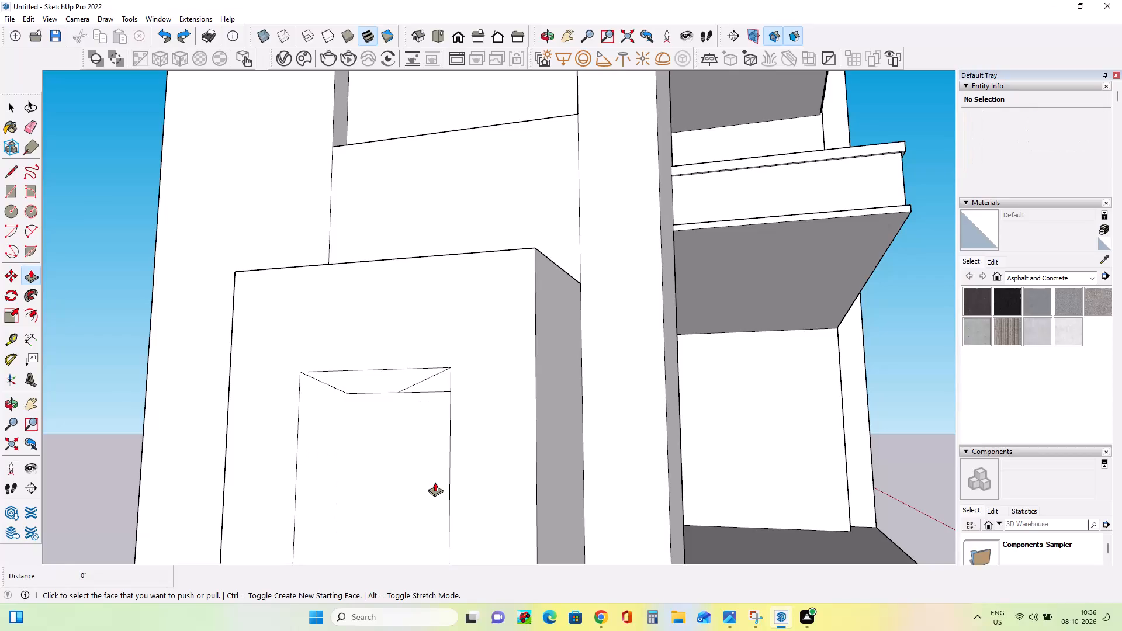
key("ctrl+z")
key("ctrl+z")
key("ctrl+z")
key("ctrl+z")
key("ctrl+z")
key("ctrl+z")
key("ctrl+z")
Draw a horizontal line near the top of the panel between the two windows, and a diagonal about 1' 3 13/16" joining it to the panel's upper-left corner.
middle_click_drag(558, 463, 529, 528)
scroll(518, 492, "down", 5)
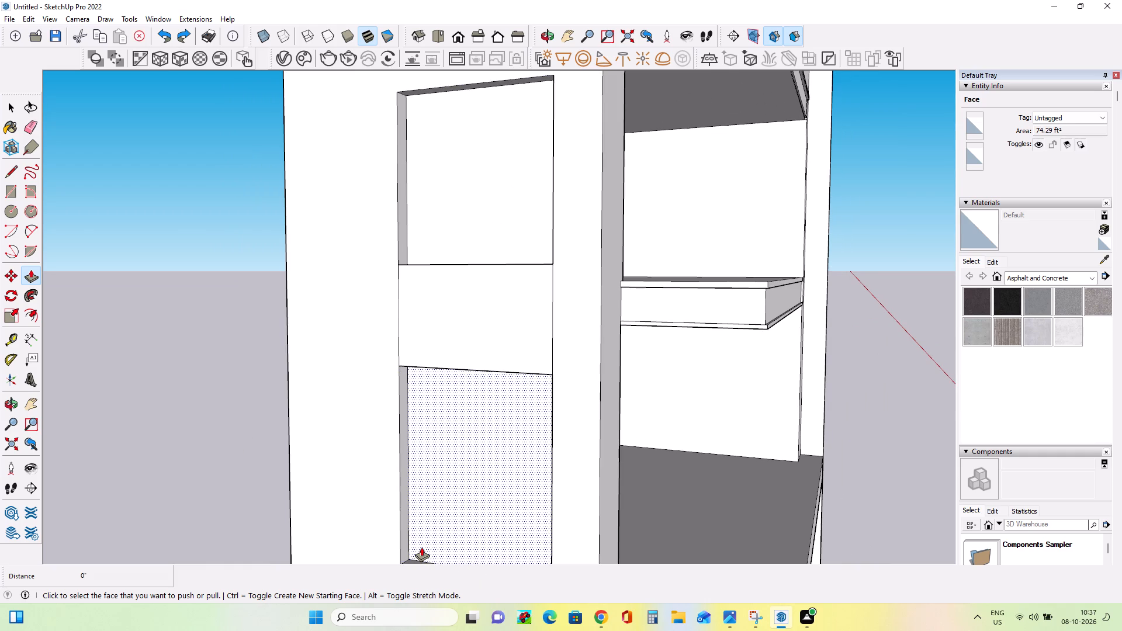
middle_click_drag(500, 483, 711, 474)
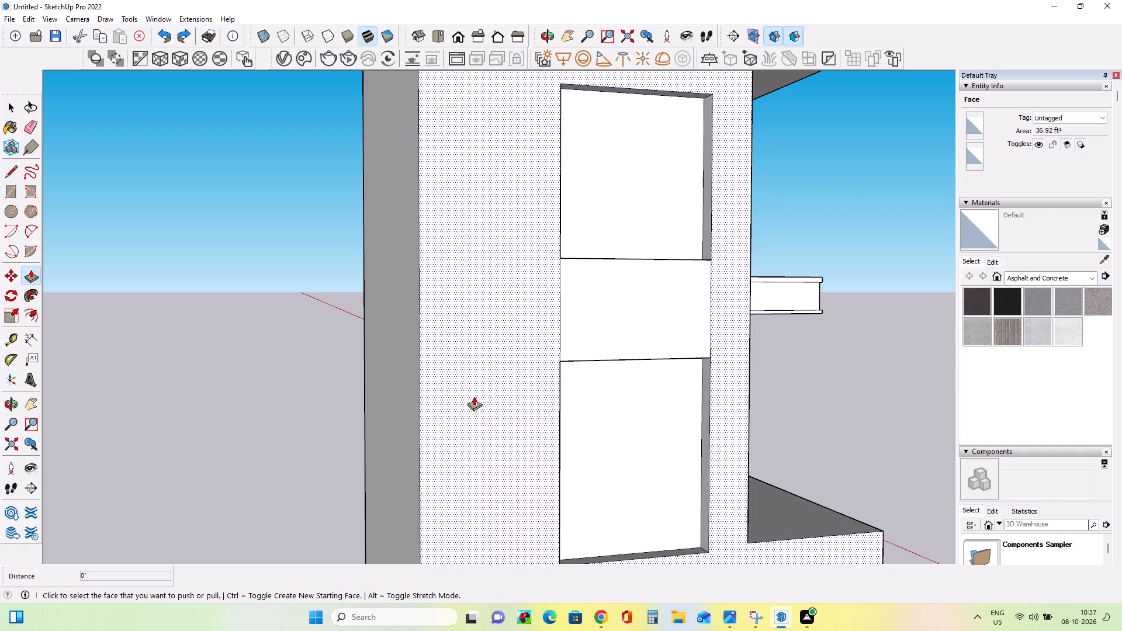
left_click(9, 169)
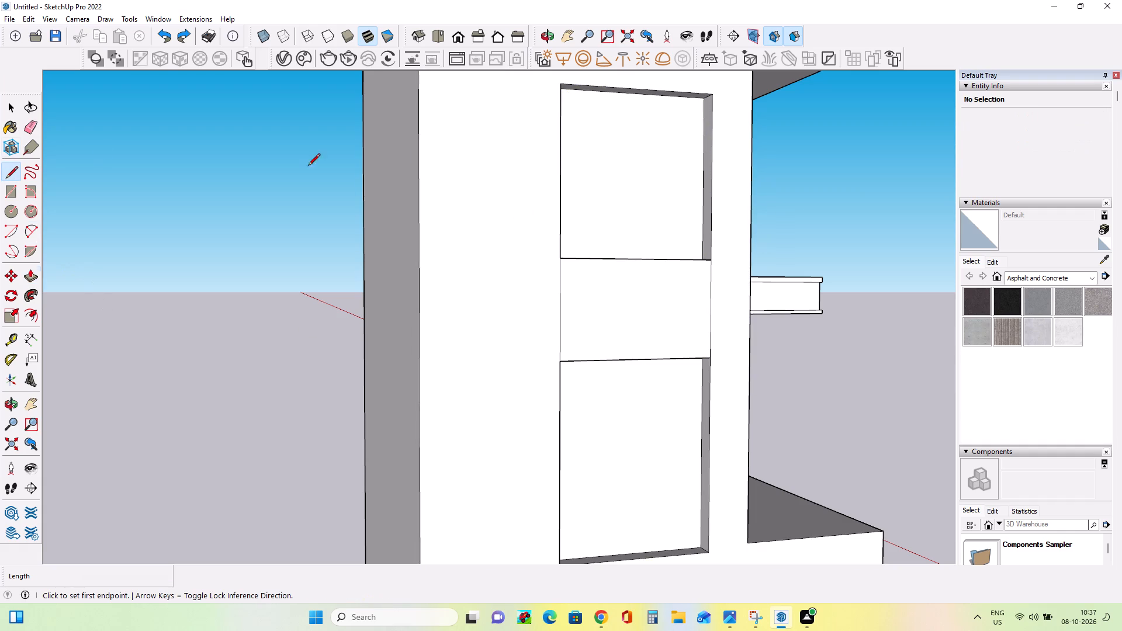
left_click(710, 273)
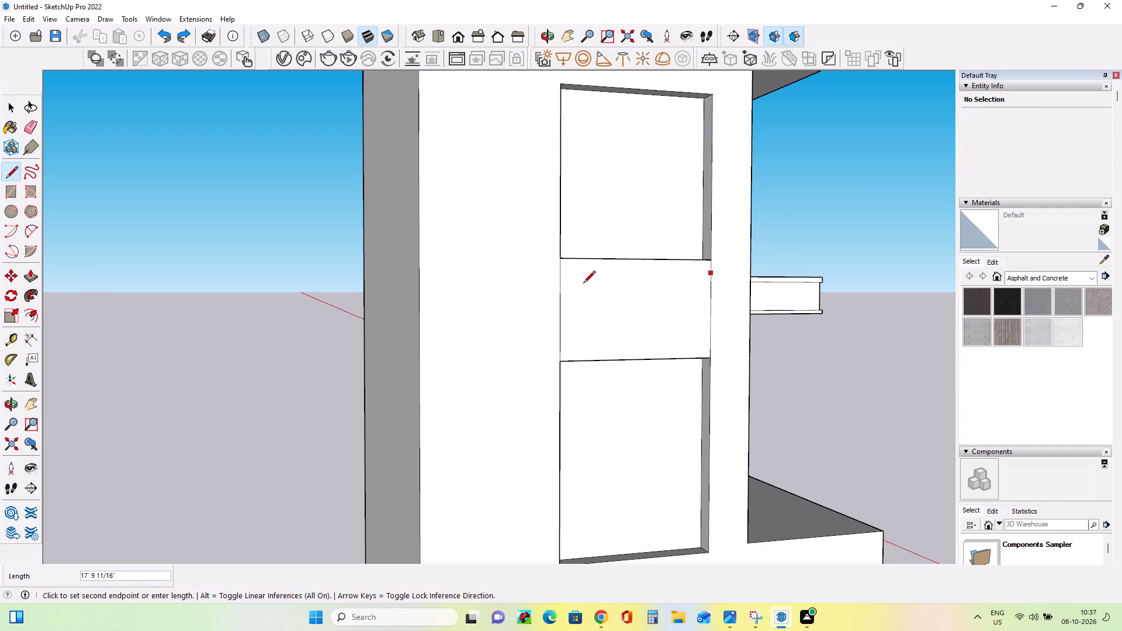
middle_click_drag(594, 289, 698, 315)
left_click(699, 304)
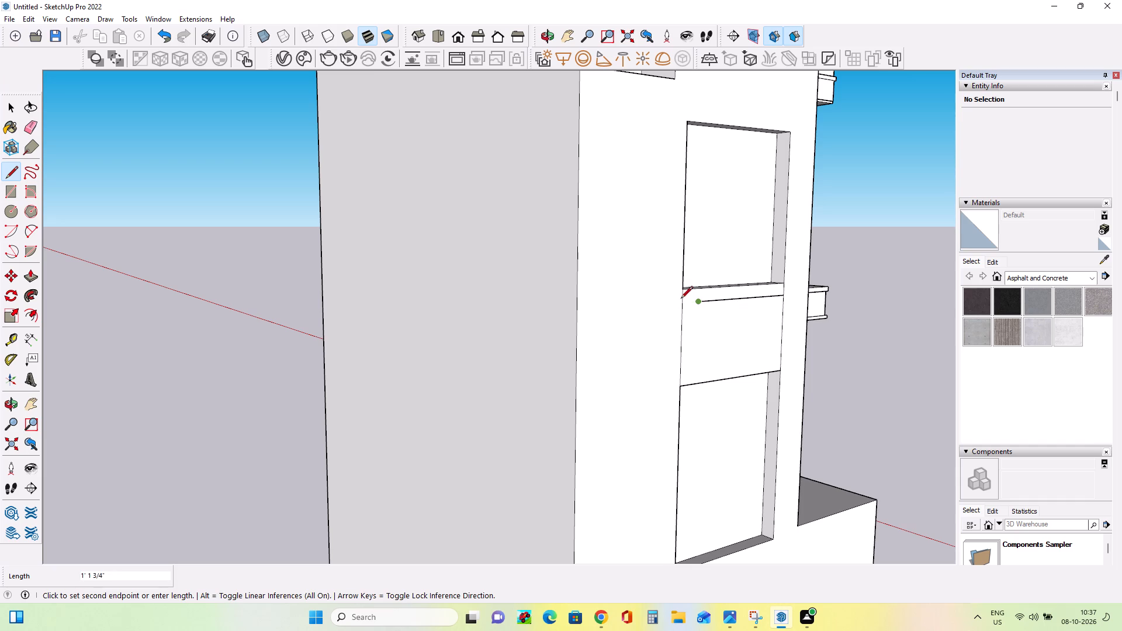
left_click(680, 292)
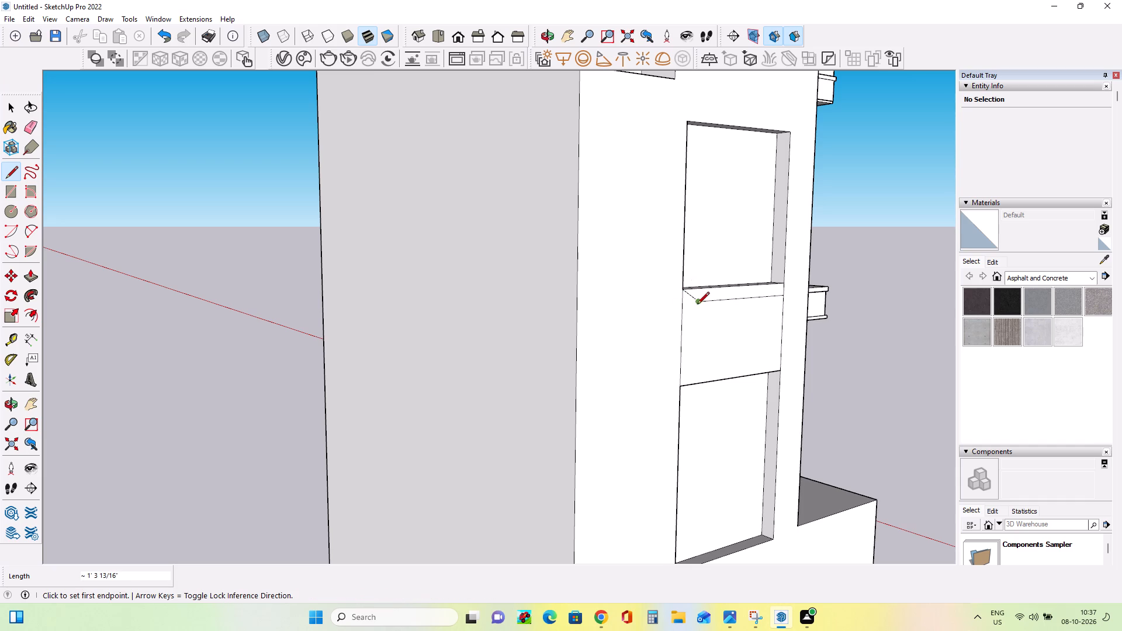
Draw a vertical line from the diagonal's inner end to the panel's bottom edge, and erase the stray slanted line beside it.
left_click(697, 305)
left_click(704, 386)
left_click(697, 302)
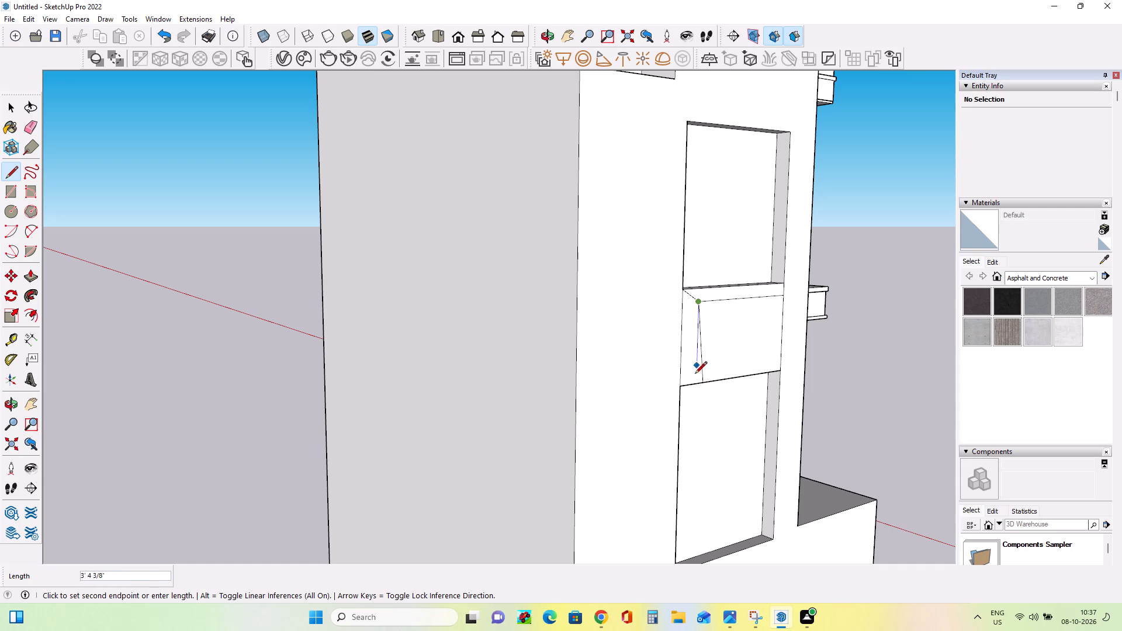
left_click(693, 386)
middle_click_drag(729, 398, 591, 382)
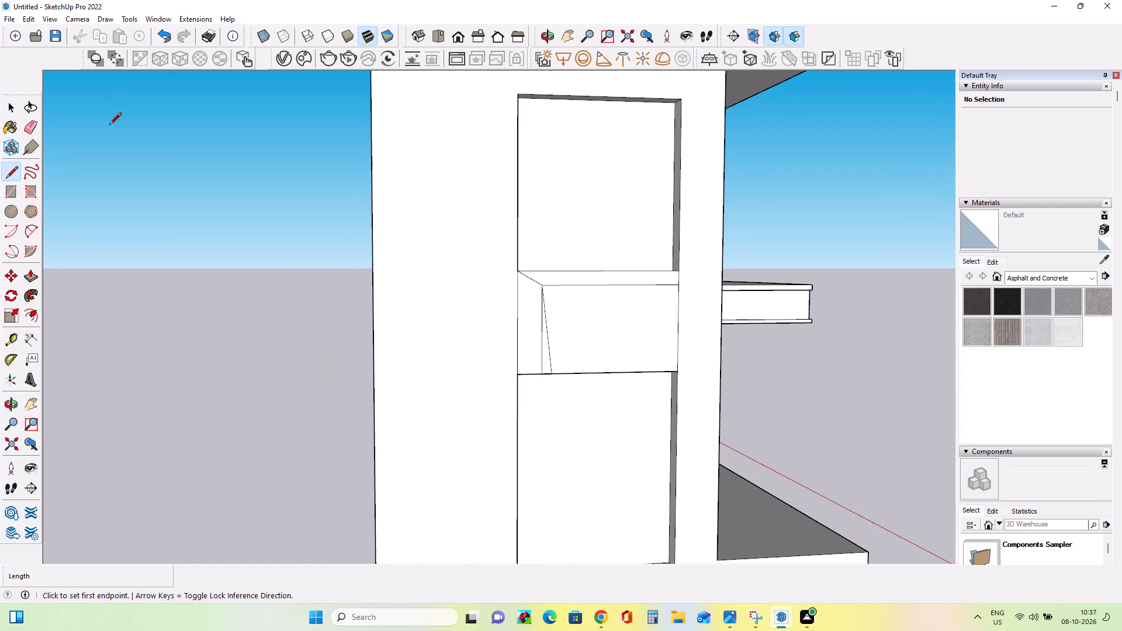
left_click(28, 127)
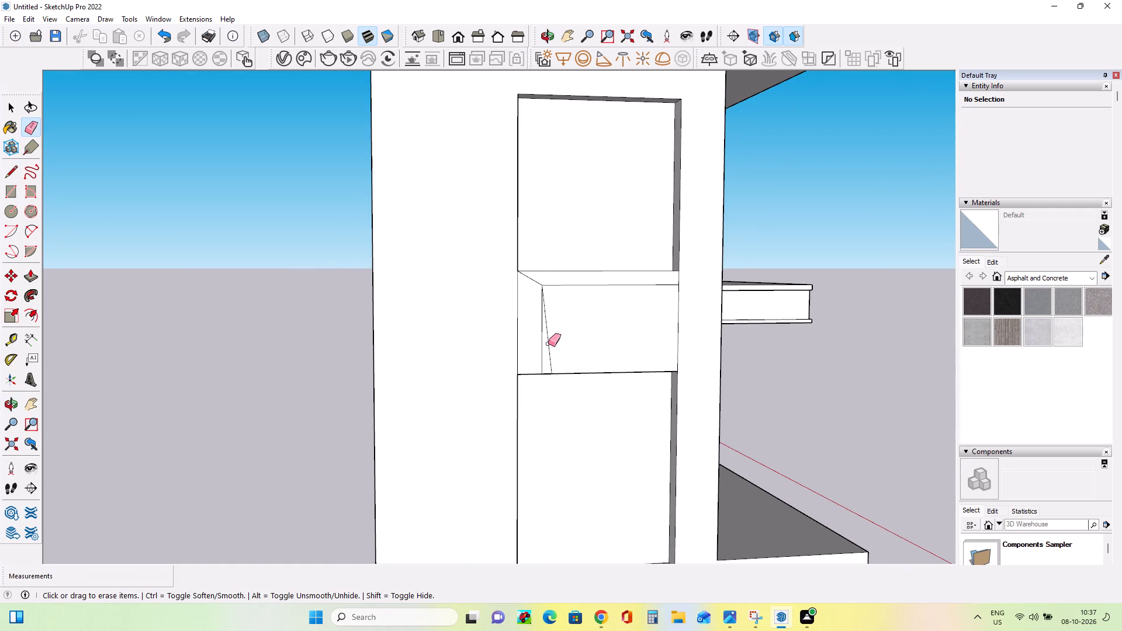
left_click(548, 344)
Push/Pull the inner area of the panel between the windows inward about 9 7/16".
left_click(25, 269)
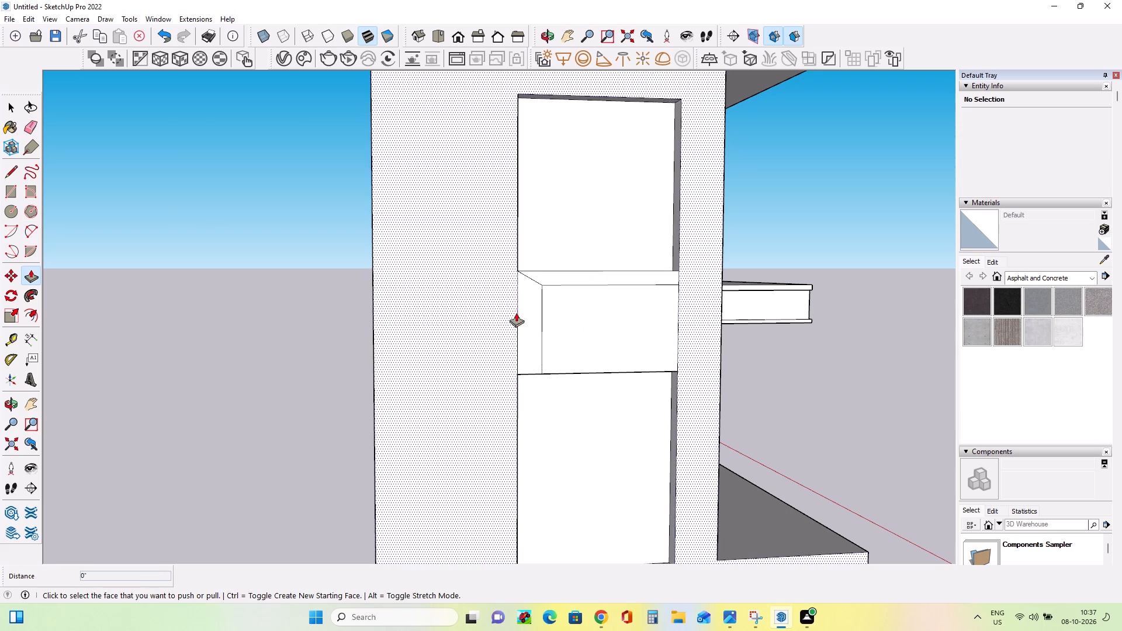
left_click(581, 335)
left_click(579, 296)
middle_click_drag(615, 328, 586, 315)
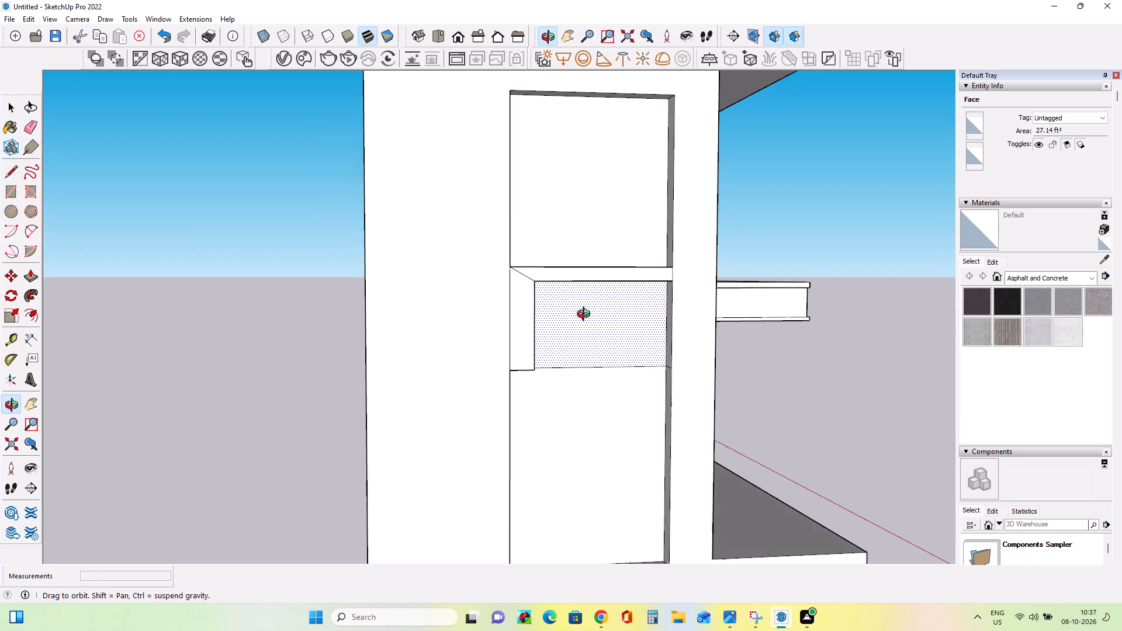
middle_click_drag(586, 315, 477, 296)
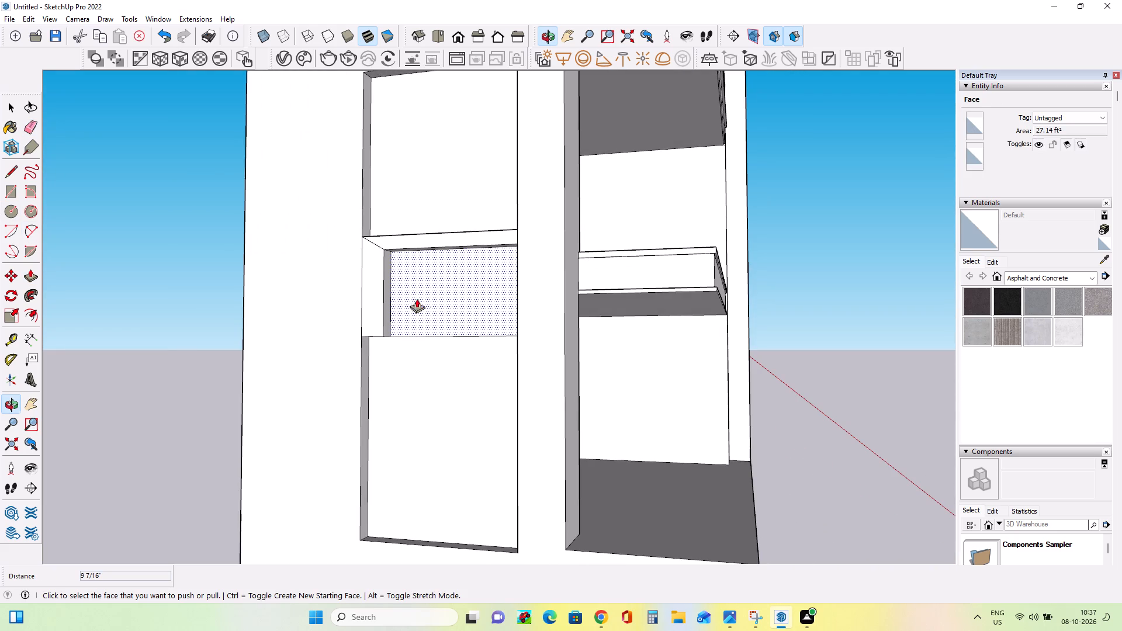
middle_click_drag(471, 308, 629, 315)
middle_click_drag(626, 317, 624, 330)
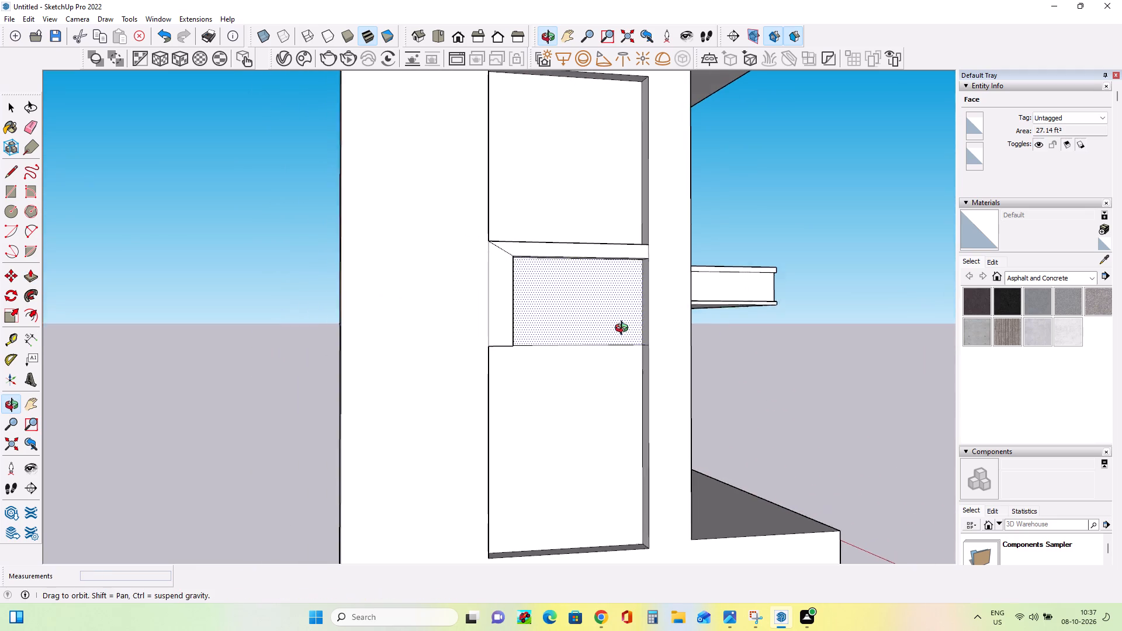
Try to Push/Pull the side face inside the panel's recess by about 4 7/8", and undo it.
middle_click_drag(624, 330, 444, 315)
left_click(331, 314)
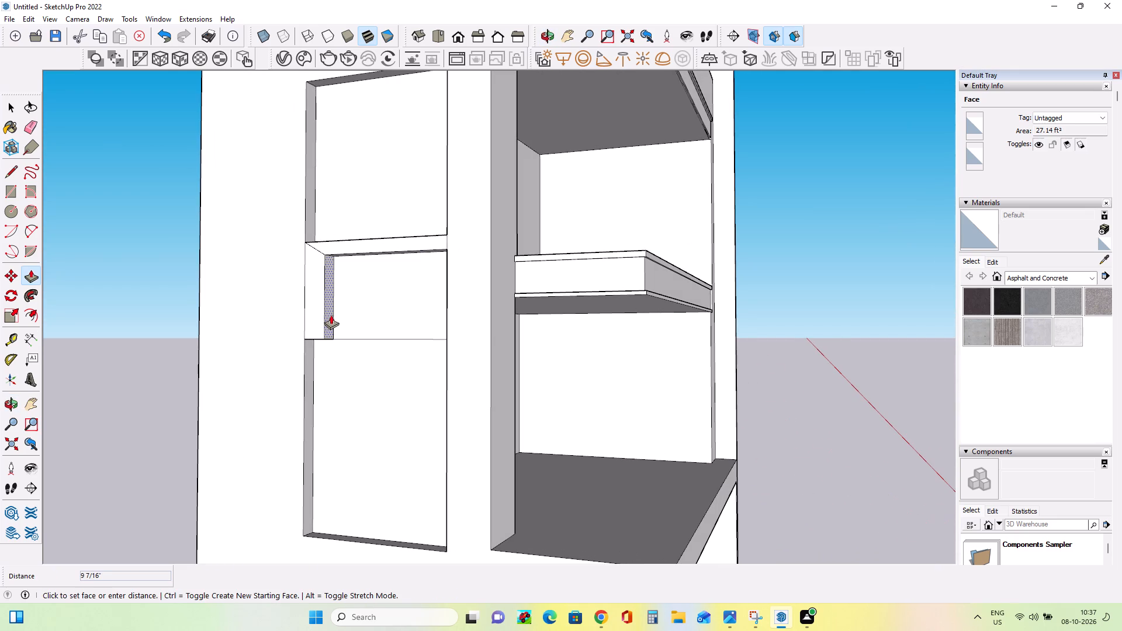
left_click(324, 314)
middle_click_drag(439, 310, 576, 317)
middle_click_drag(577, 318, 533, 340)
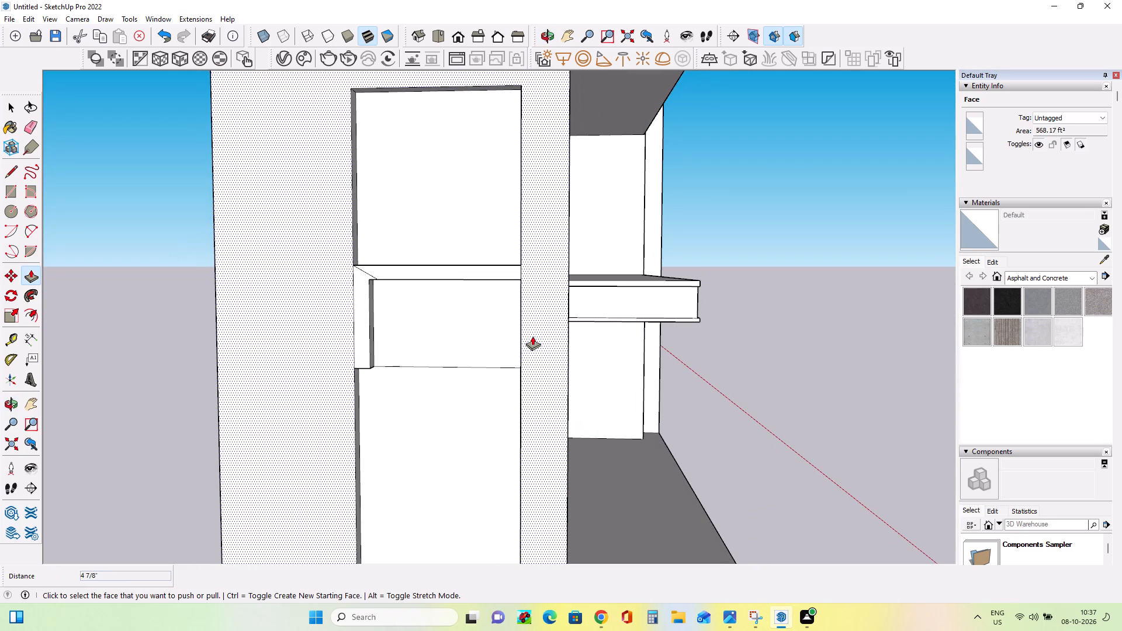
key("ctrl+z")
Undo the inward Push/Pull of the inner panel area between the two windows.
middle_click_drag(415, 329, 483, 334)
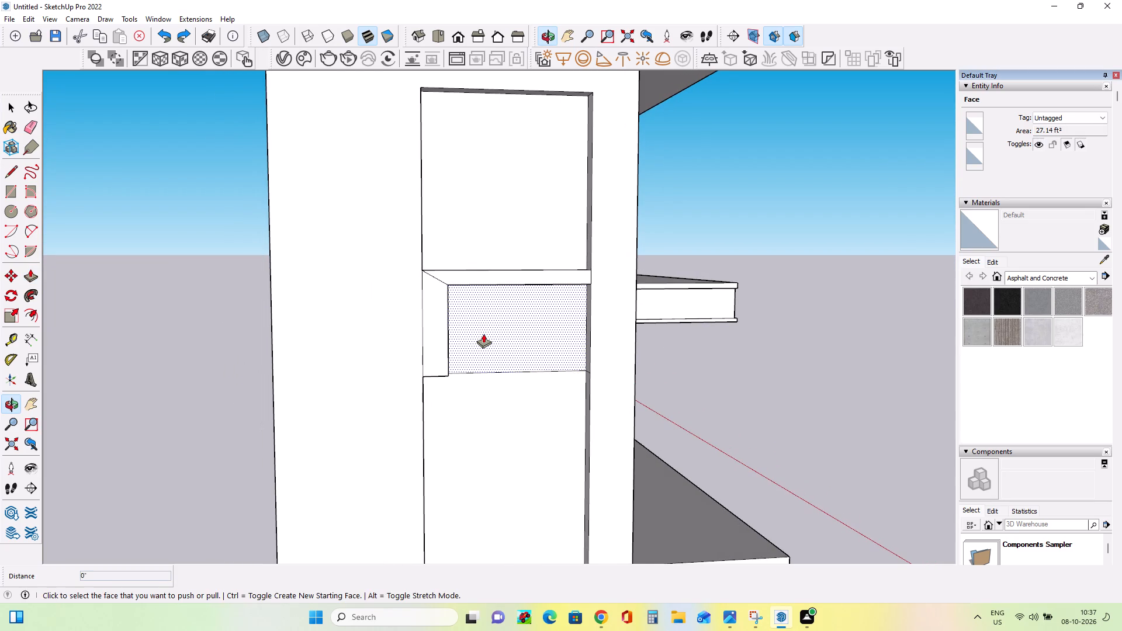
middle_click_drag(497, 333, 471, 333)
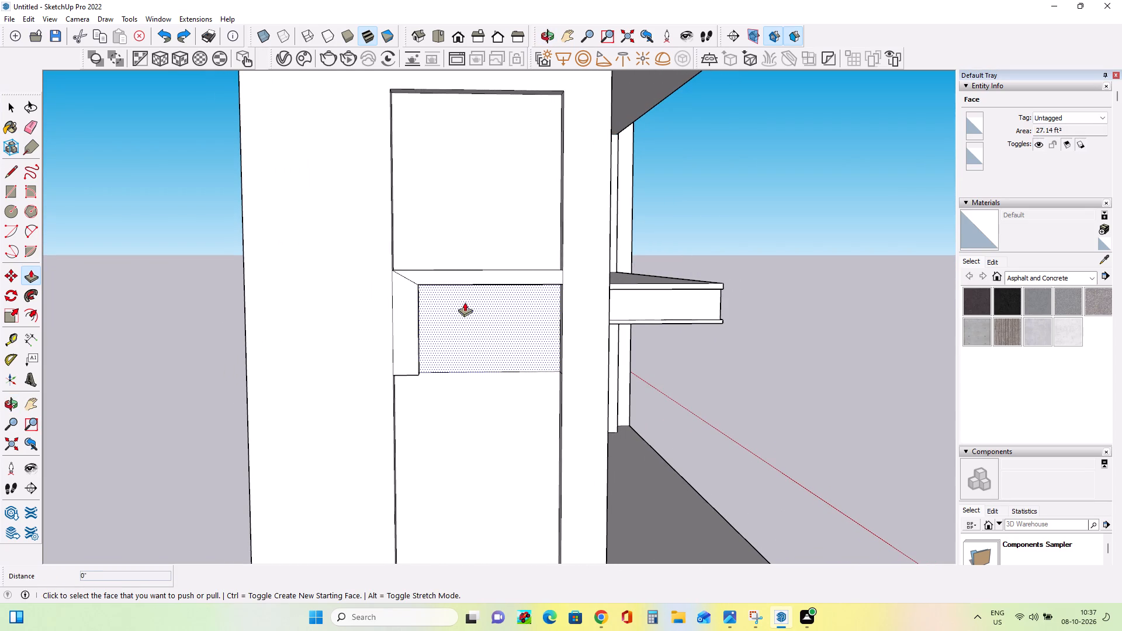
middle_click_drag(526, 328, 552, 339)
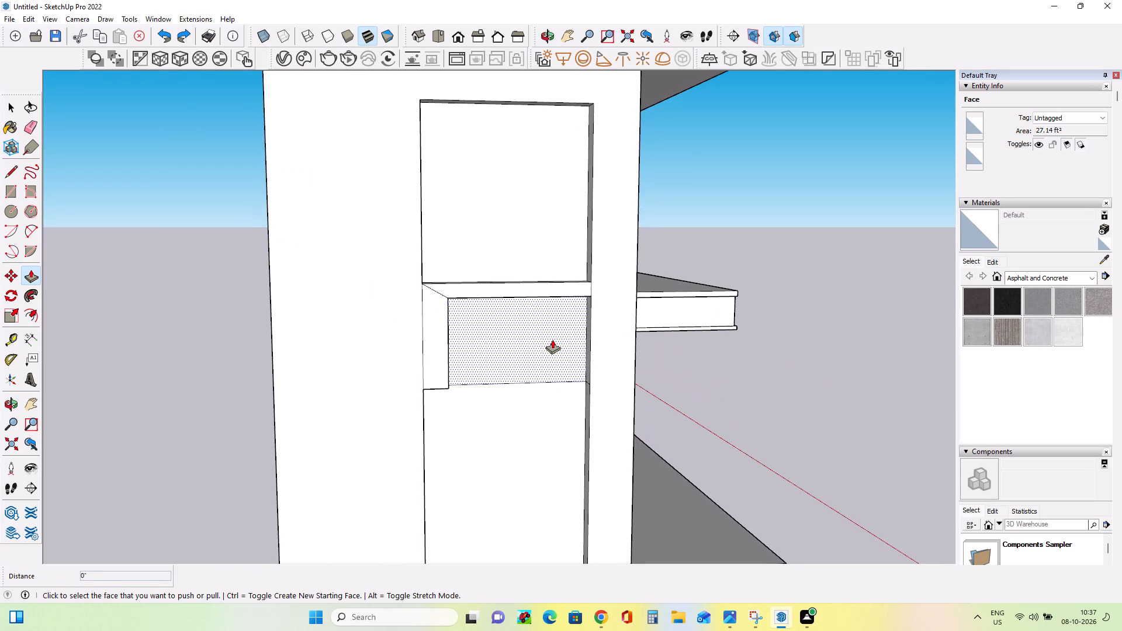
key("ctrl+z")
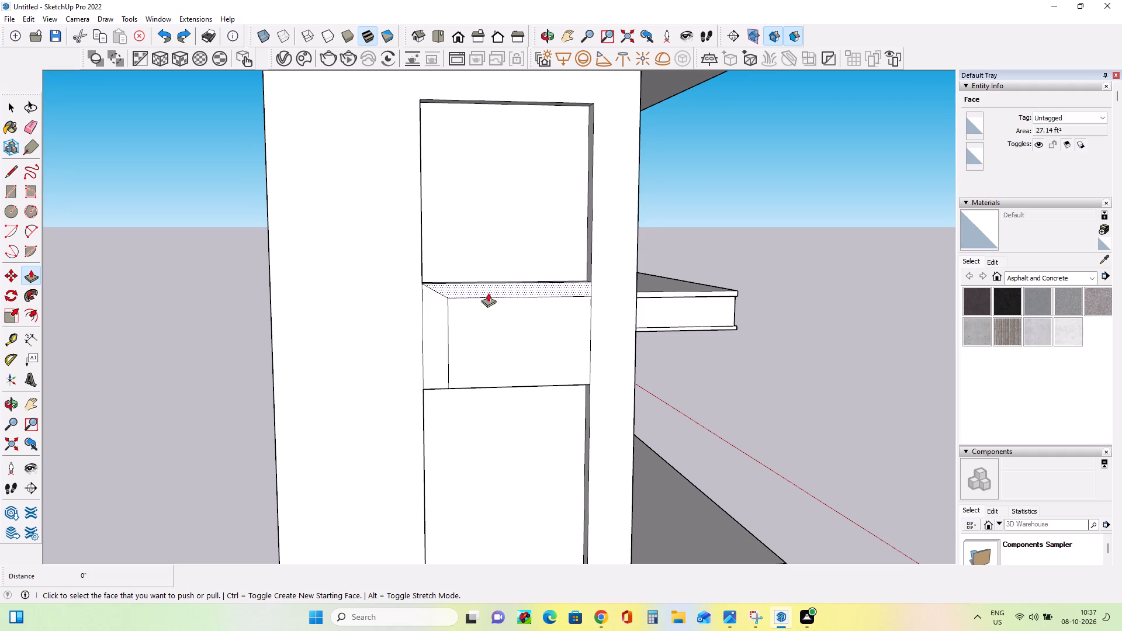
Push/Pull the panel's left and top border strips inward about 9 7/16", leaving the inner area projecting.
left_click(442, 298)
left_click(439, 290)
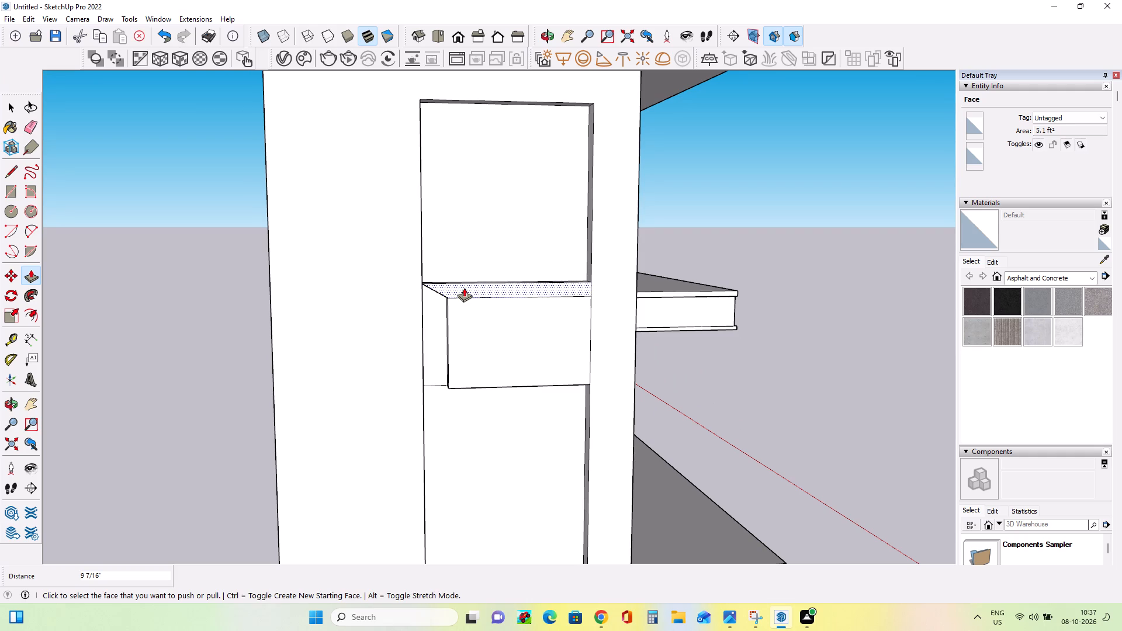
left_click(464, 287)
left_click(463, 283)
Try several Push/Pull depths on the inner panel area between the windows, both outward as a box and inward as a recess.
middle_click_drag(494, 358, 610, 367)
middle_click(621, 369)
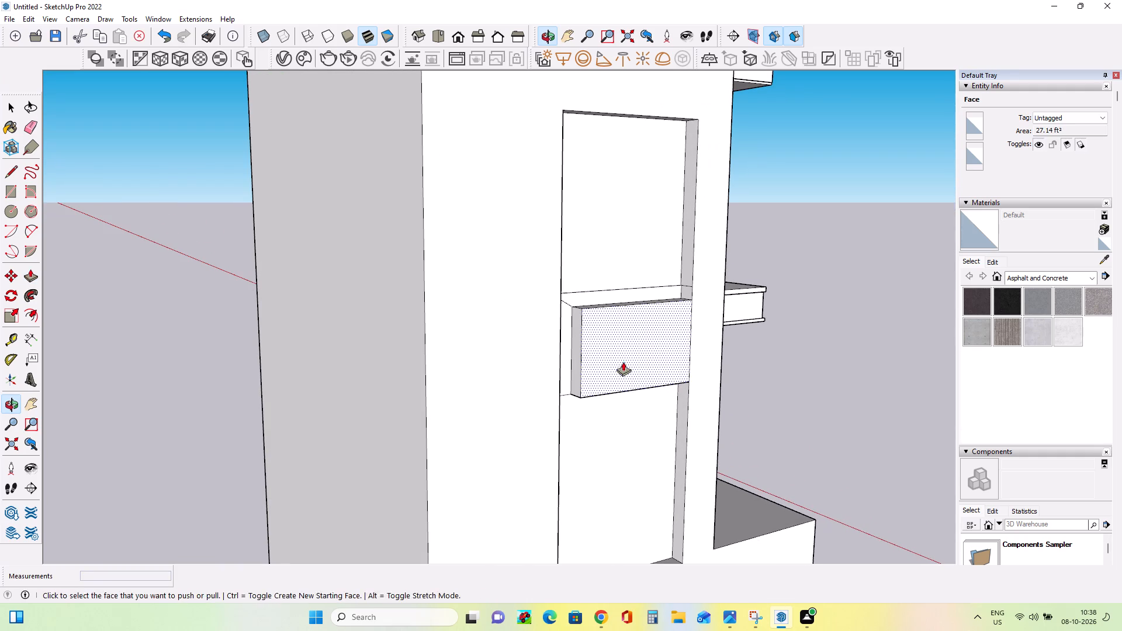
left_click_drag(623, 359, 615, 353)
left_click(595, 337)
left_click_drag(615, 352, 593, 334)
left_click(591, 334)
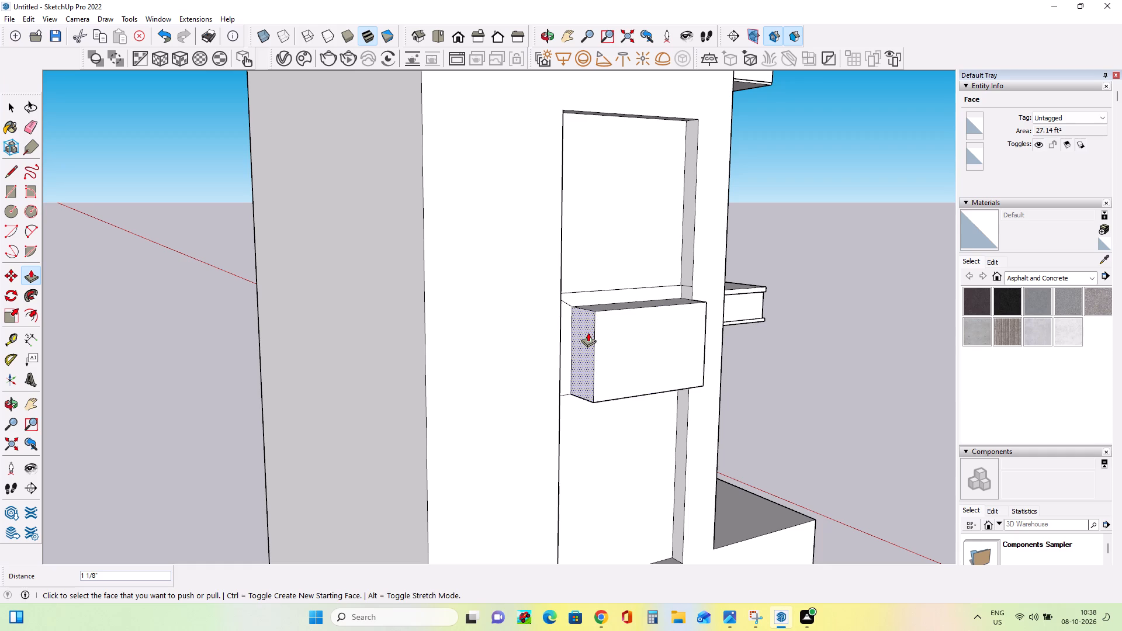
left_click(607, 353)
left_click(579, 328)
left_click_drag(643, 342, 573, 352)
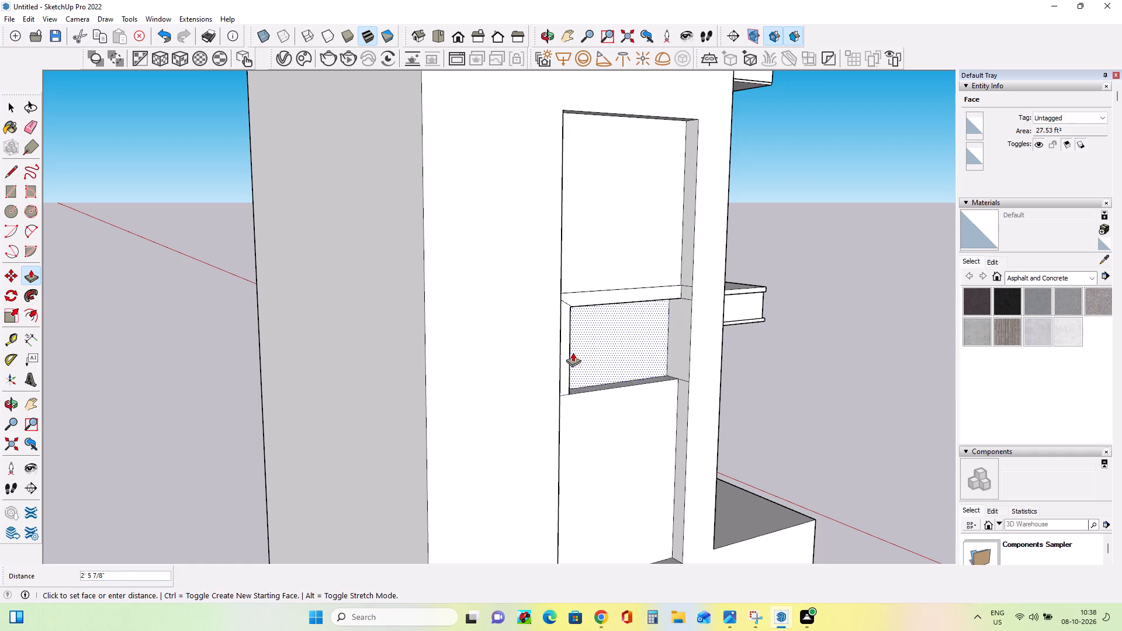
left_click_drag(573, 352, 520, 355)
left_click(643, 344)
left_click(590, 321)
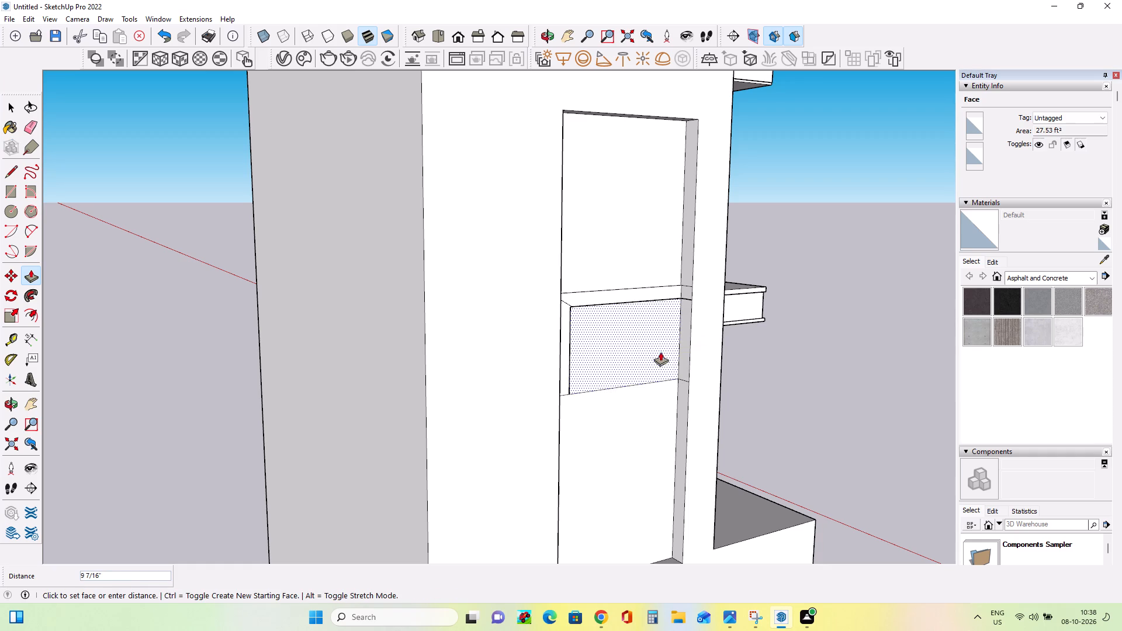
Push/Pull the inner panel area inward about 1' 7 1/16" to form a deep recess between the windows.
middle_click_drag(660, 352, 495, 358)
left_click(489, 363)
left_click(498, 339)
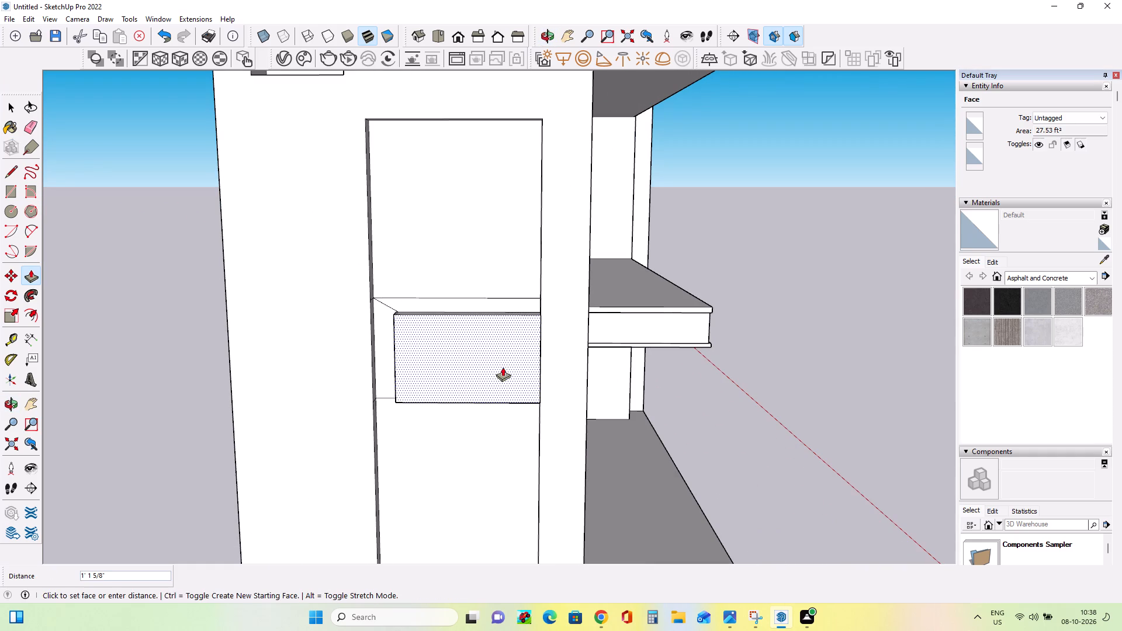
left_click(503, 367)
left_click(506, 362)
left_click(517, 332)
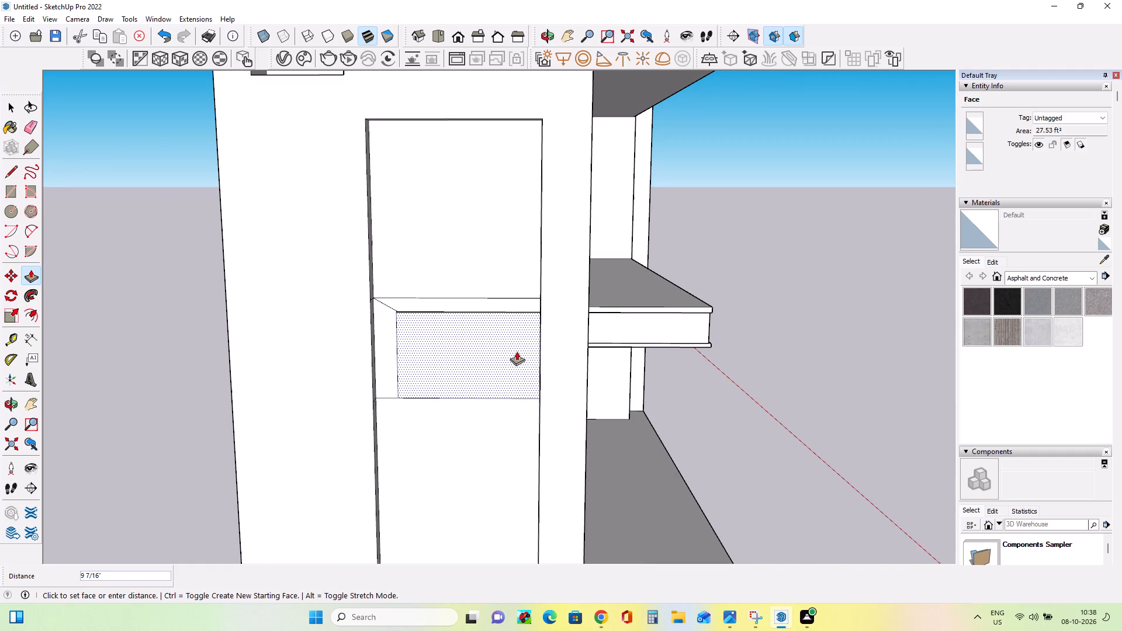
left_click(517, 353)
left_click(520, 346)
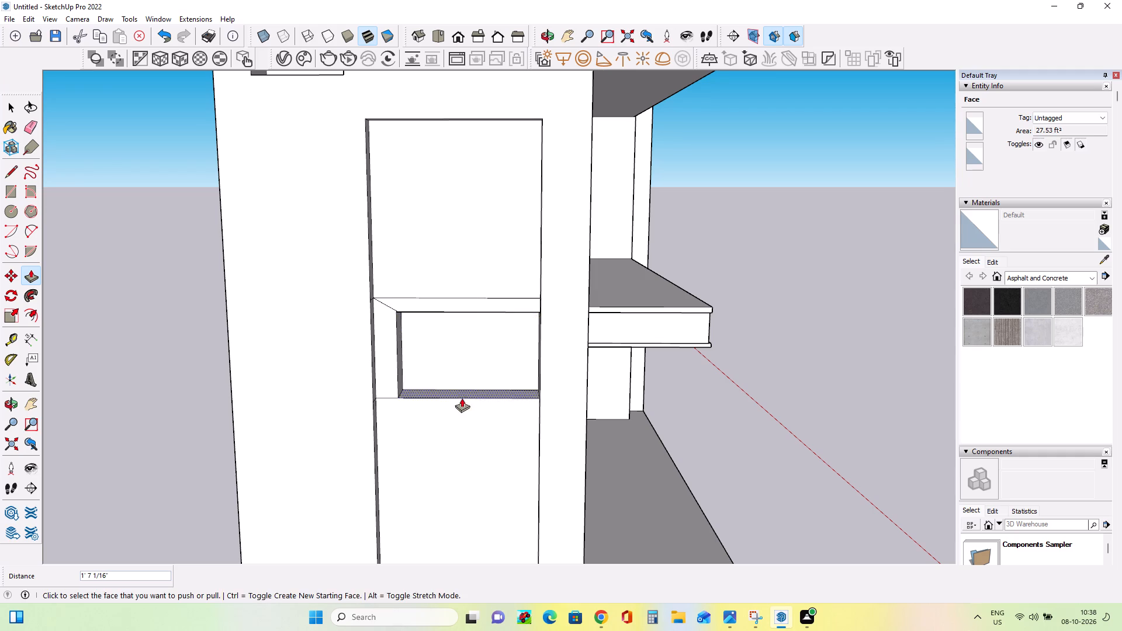
Undo all the Push/Pull edits and border lines on the panel between the windows, back to the plain flat panel.
middle_click_drag(466, 398, 545, 362)
scroll(550, 337, "up", 3)
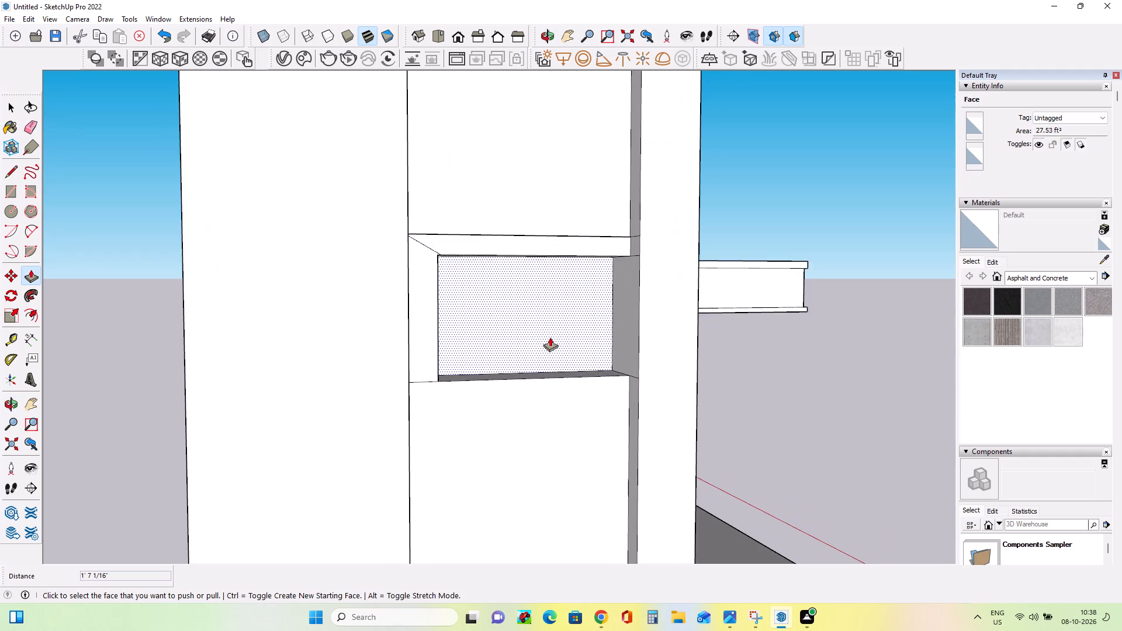
middle_click_drag(543, 351, 497, 389)
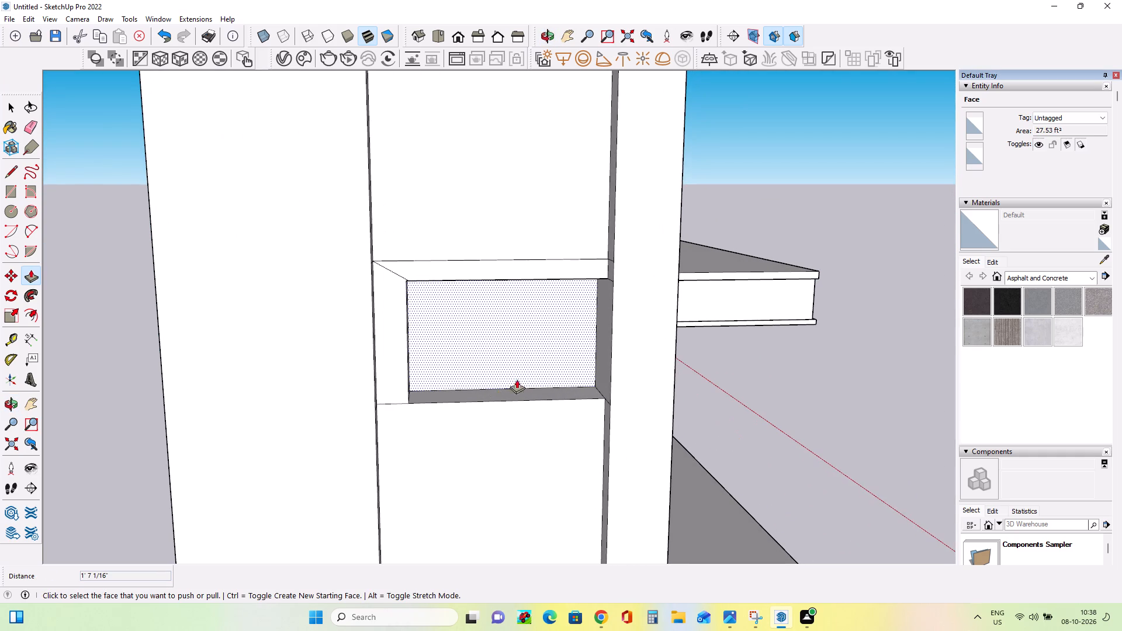
middle_click_drag(563, 364, 436, 376)
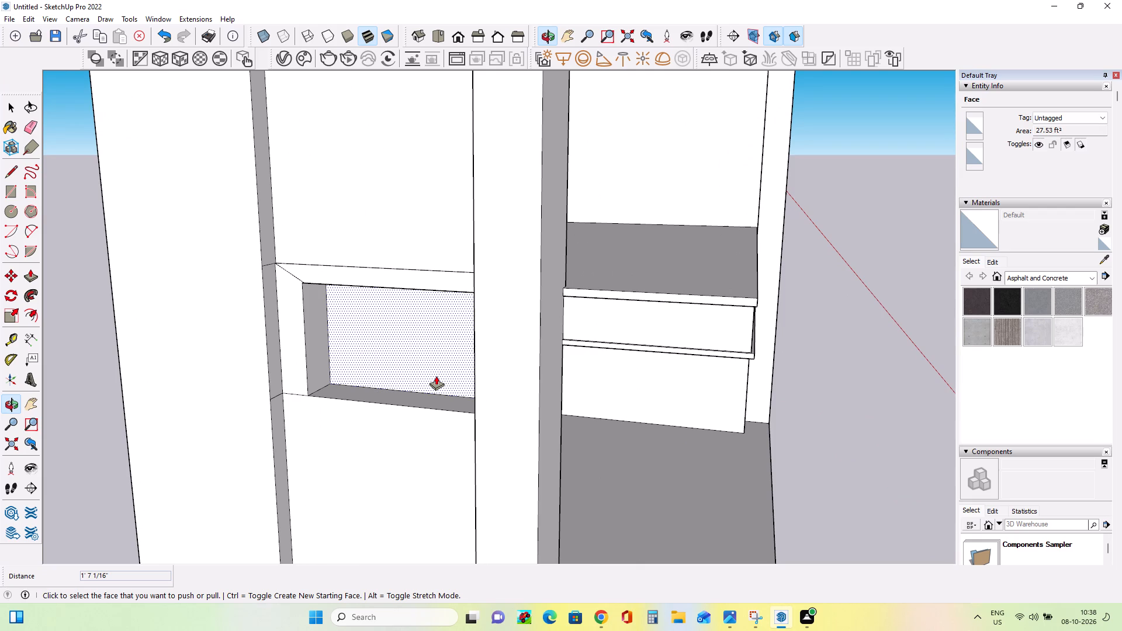
key("ctrl+z")
key("ctrl+z")
key("ctrl+z")
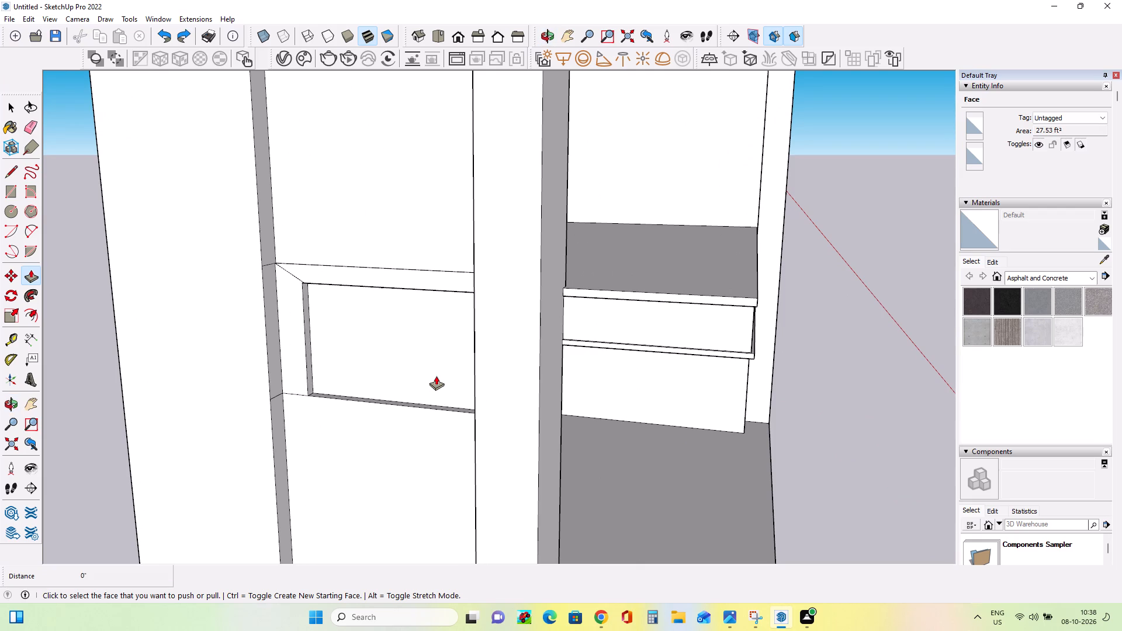
key("ctrl+z")
key("ctrl+z")
key("ctrl+z")
key("ctrl+z")
key("ctrl+z")
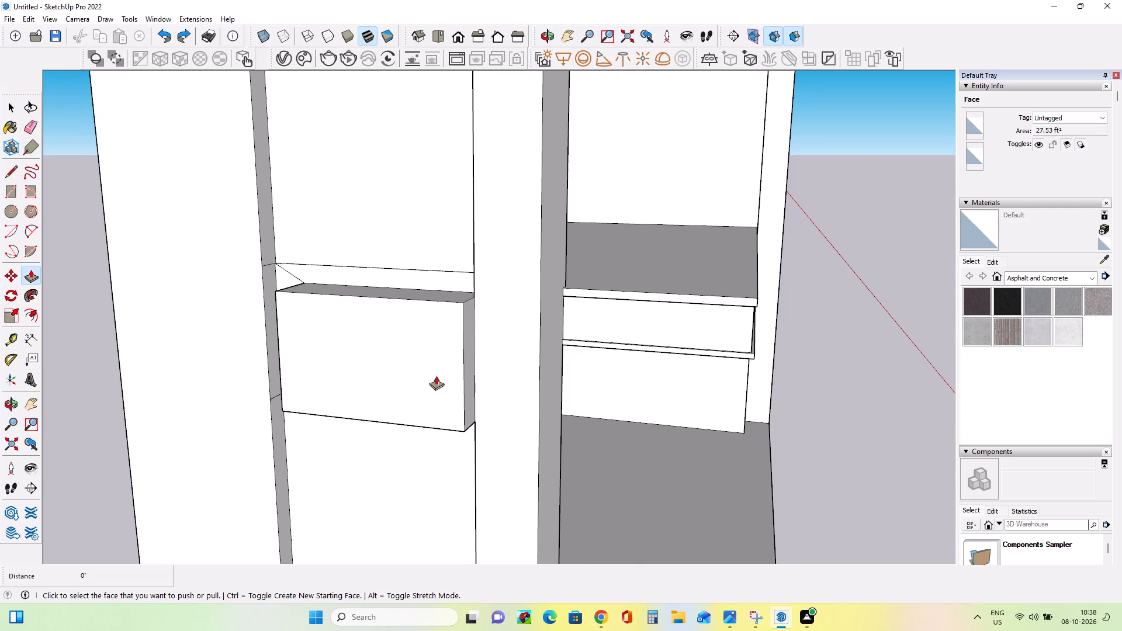
key("ctrl+z")
key("ctrl+z")
key("ctrl+z")
key("ctrl+z")
key("ctrl+z")
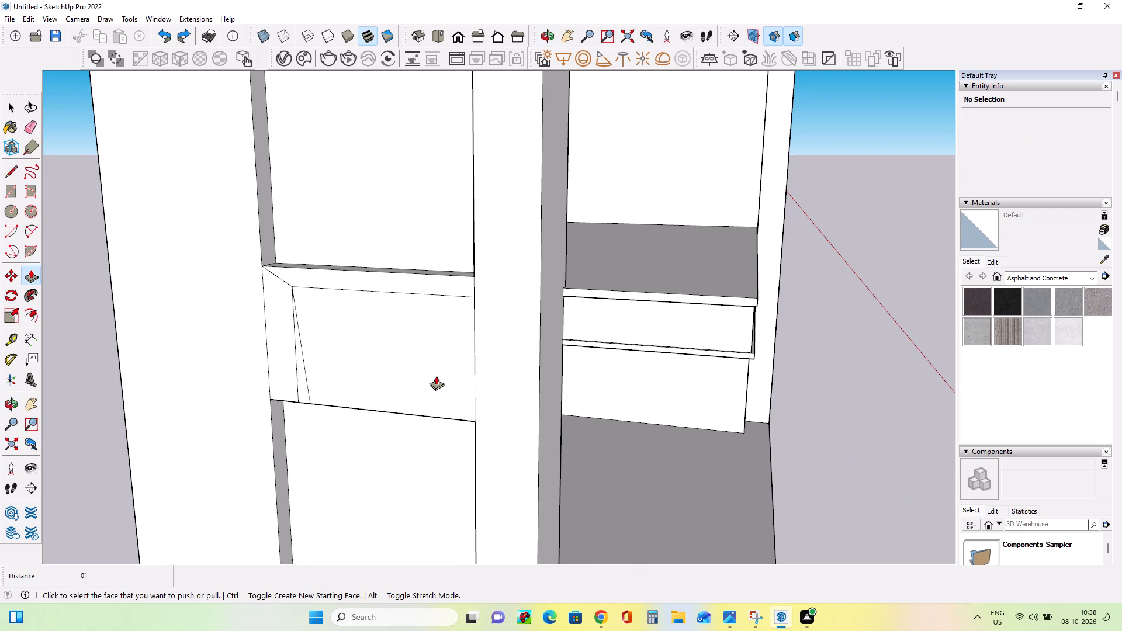
key("ctrl+z")
key("ctrl+z")
key("ctrl+z")
key("ctrl+z")
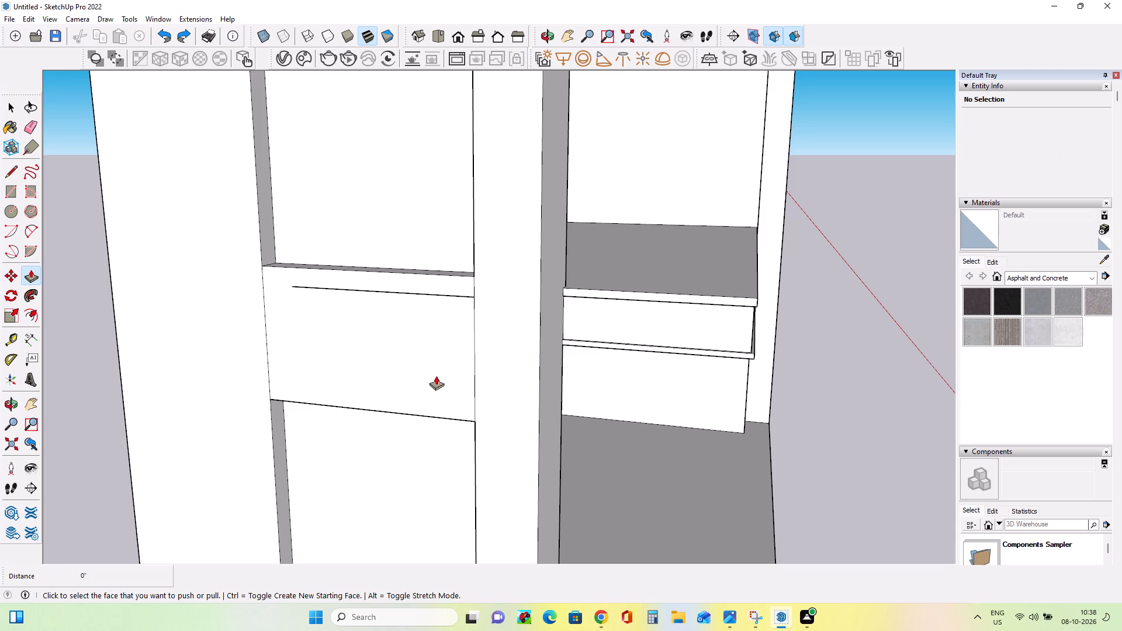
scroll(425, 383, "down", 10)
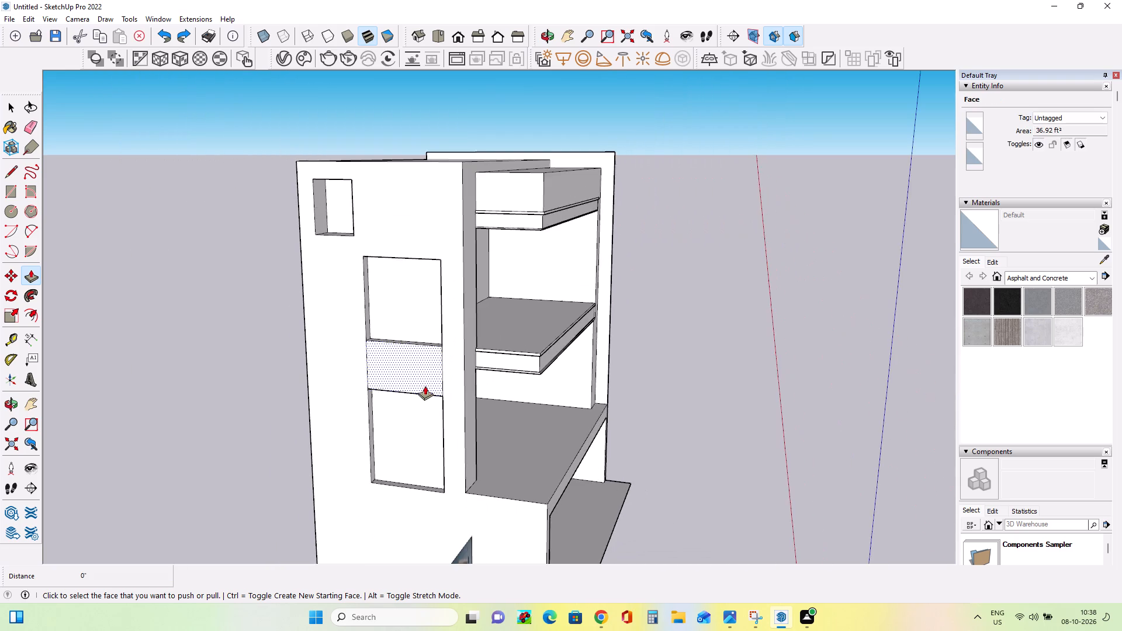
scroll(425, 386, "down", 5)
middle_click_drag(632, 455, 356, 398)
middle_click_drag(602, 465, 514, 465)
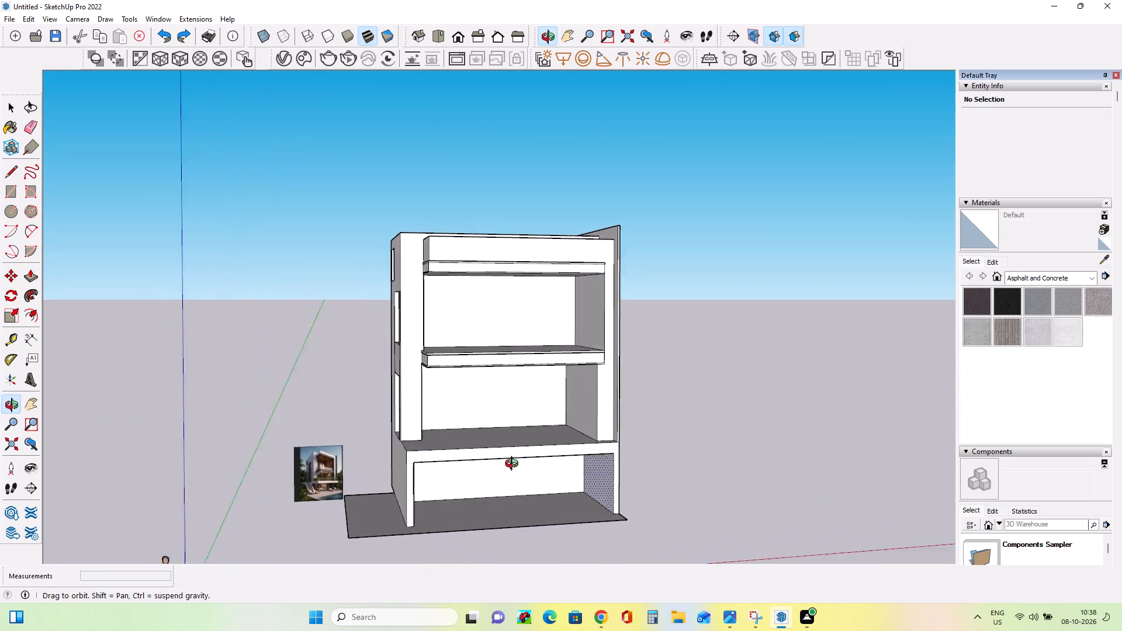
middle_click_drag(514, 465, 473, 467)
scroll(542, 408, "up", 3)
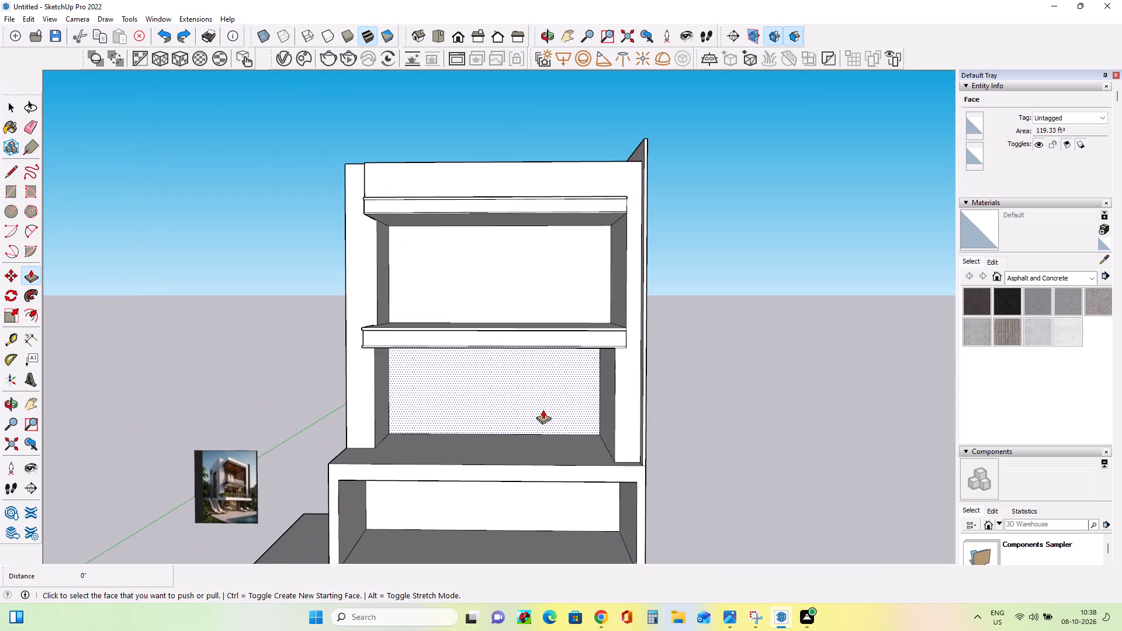
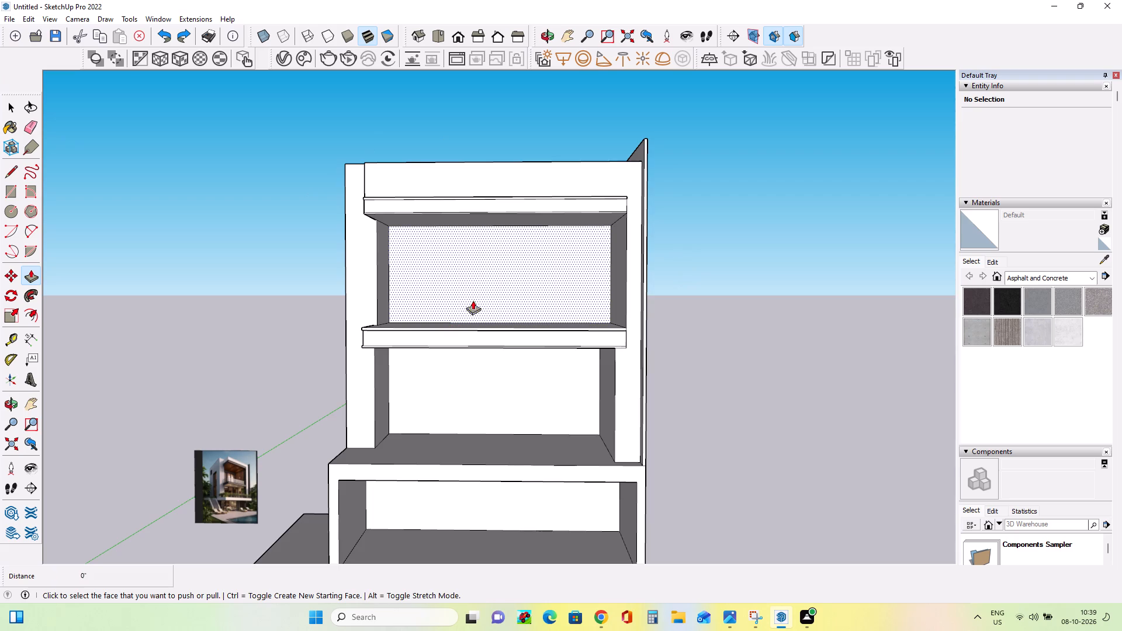
Examine the top floor's open bay, its floor slab and its ceiling from several angles.
middle_click_drag(473, 300, 531, 313)
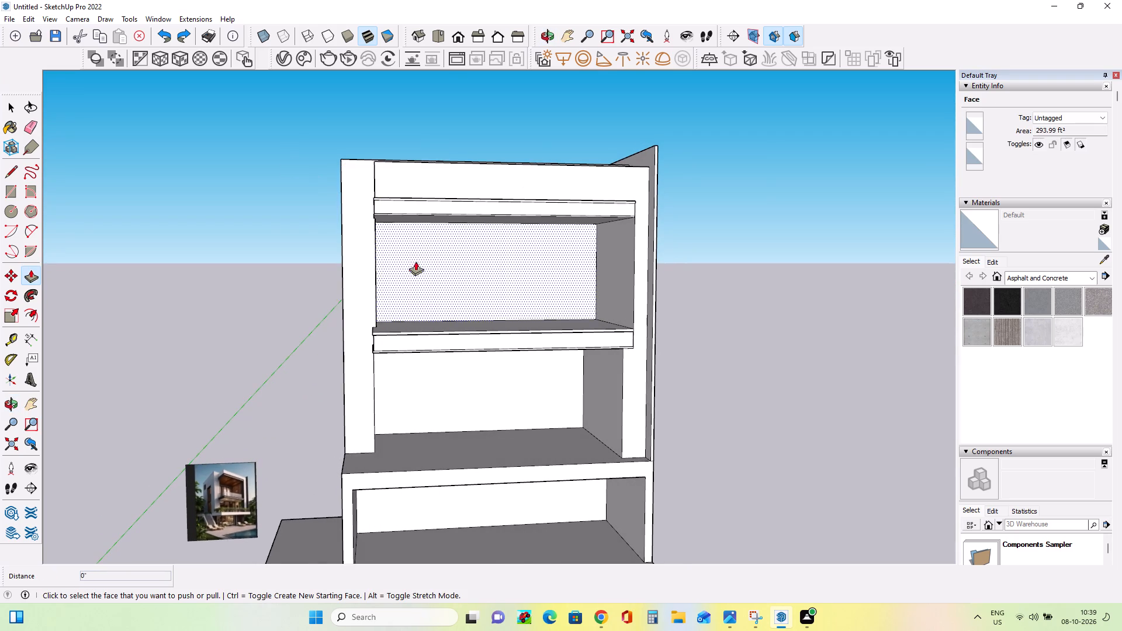
scroll(417, 257, "up", 3)
middle_click_drag(512, 276, 434, 268)
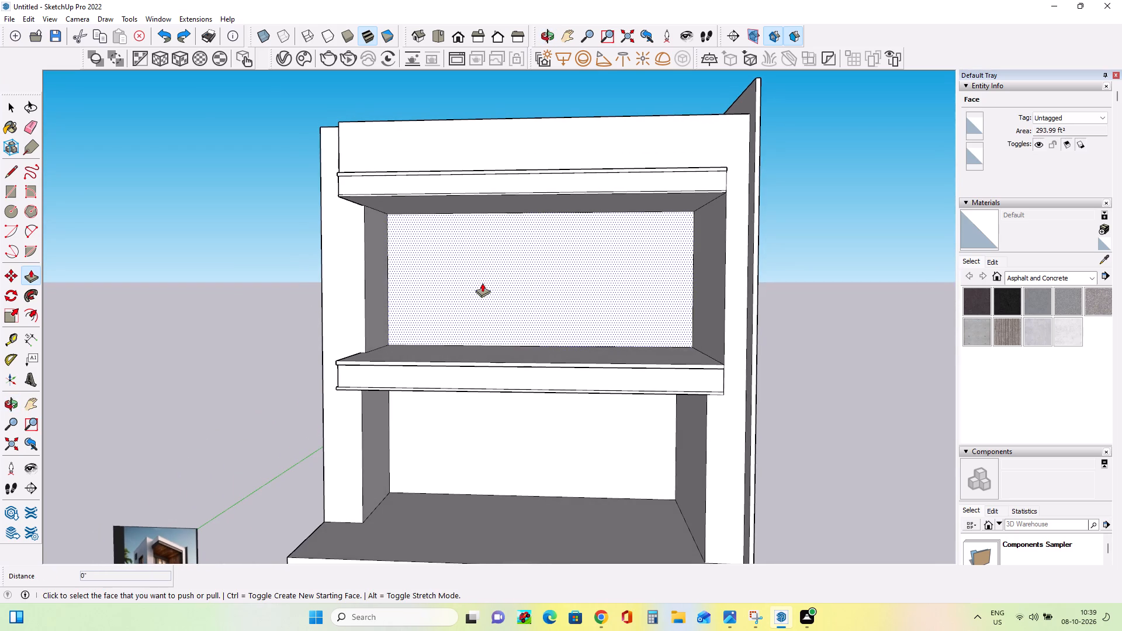
middle_click_drag(482, 283, 483, 308)
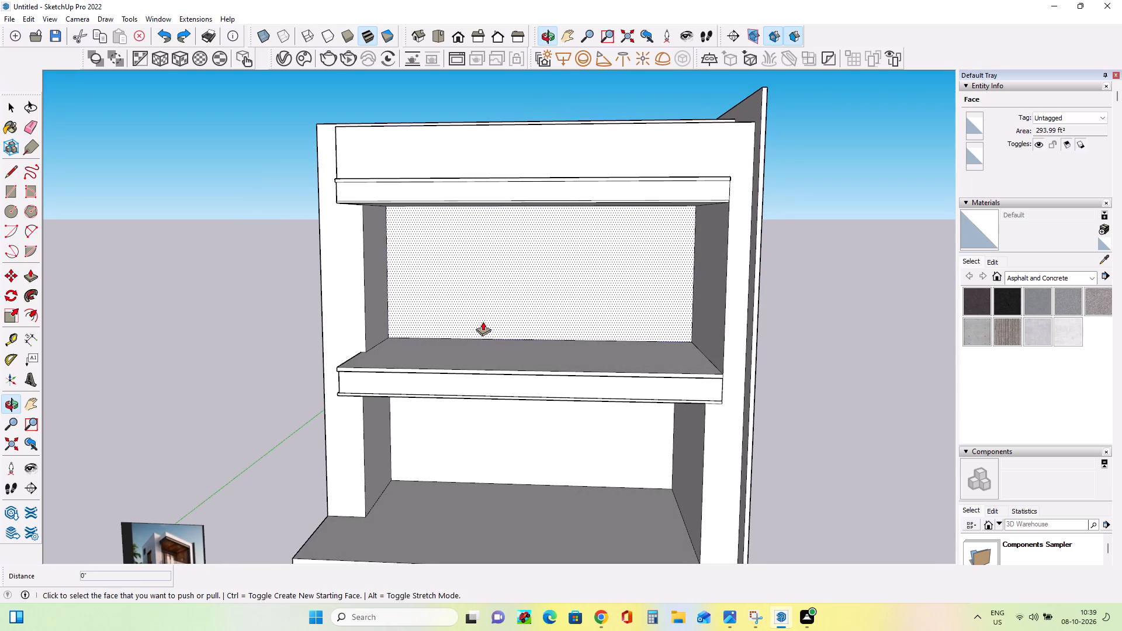
middle_click_drag(483, 321, 502, 351)
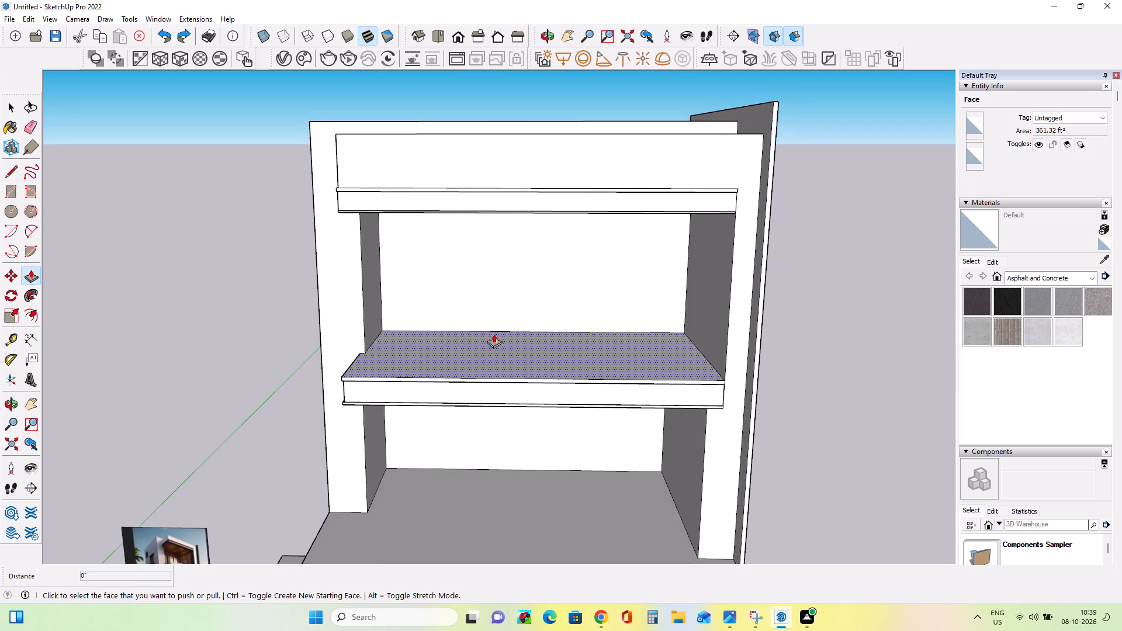
middle_click_drag(494, 334, 501, 355)
middle_click_drag(443, 326, 443, 319)
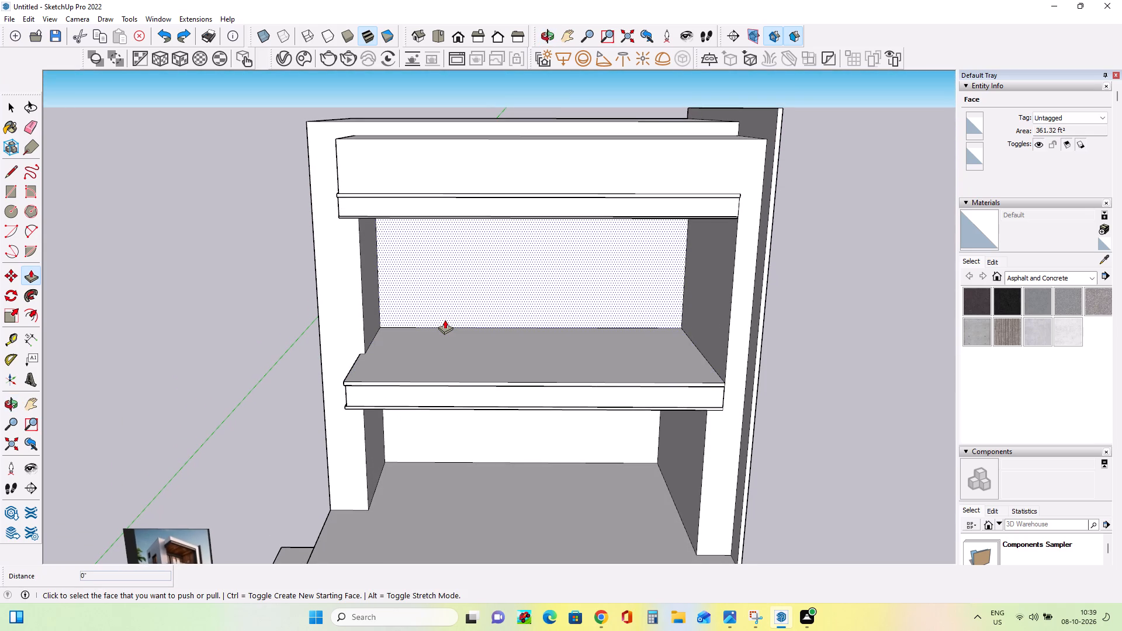
scroll(445, 320, "down", 1)
middle_click_drag(445, 320, 402, 324)
middle_click_drag(439, 325, 411, 329)
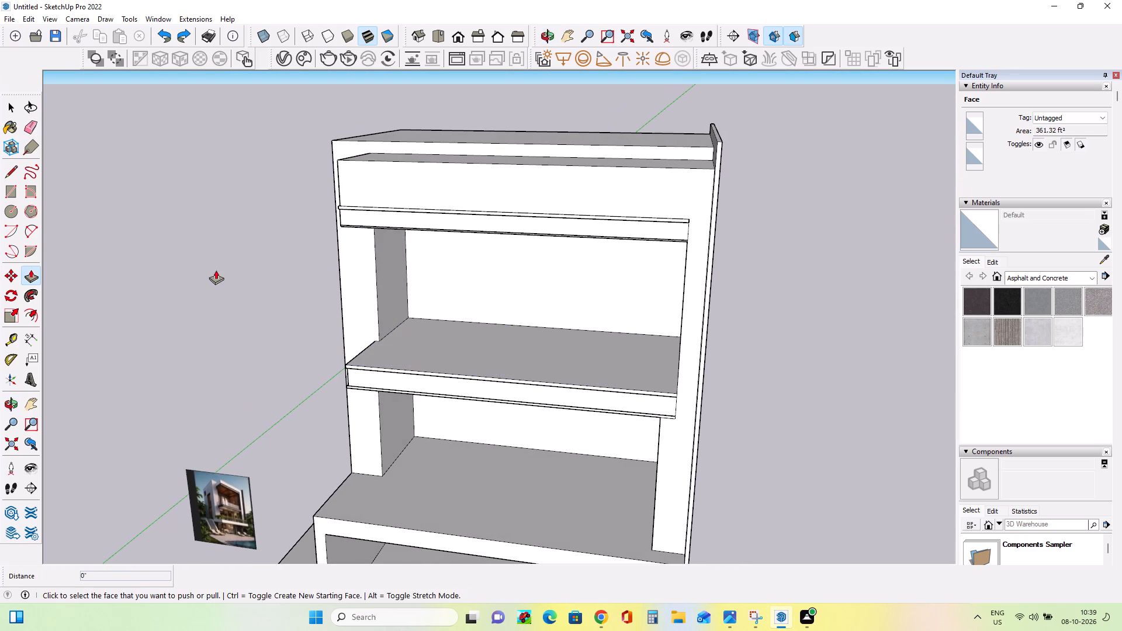
middle_click_drag(462, 272, 462, 272)
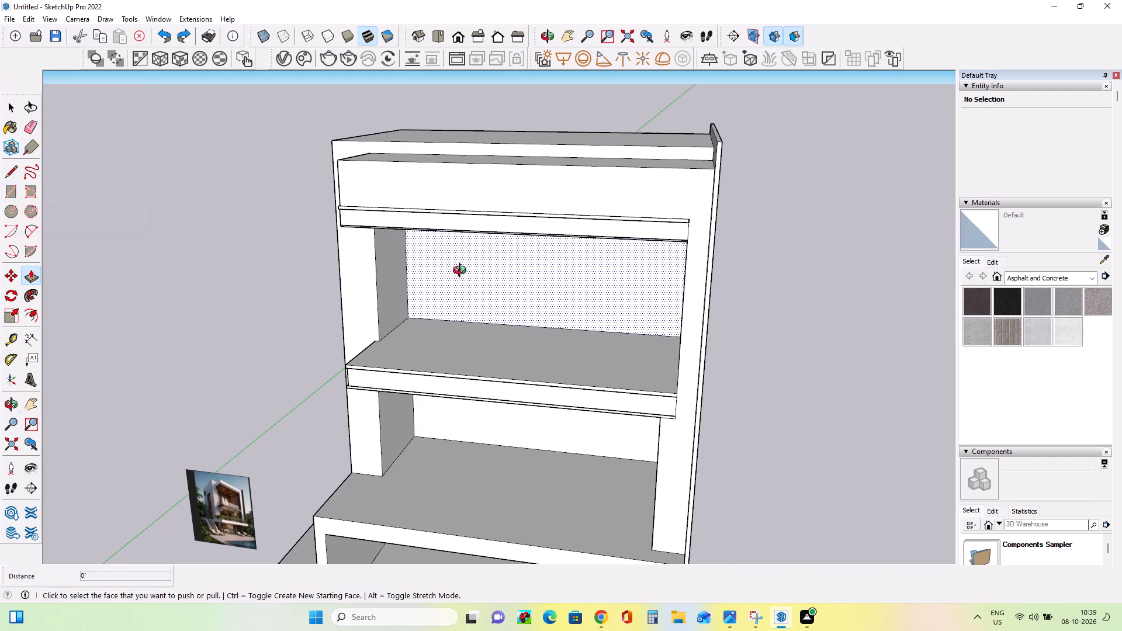
middle_click_drag(462, 272, 498, 129)
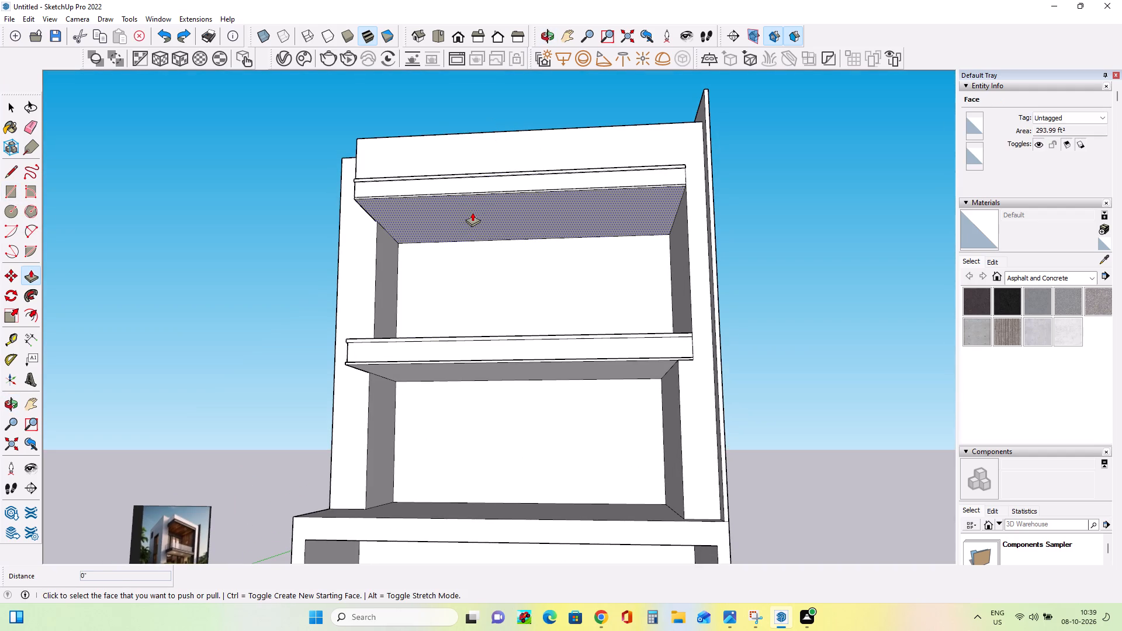
Draw a rectangle about 3' 9" by 25' 11" on the top floor's slab, along the full width of the back wall.
left_click(10, 195)
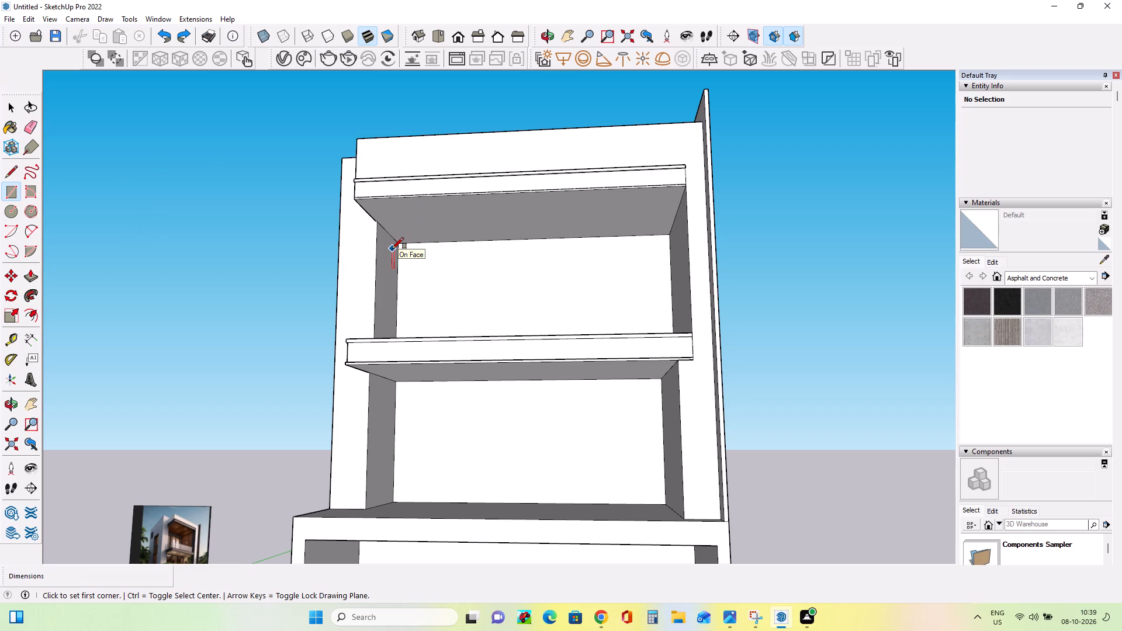
middle_click_drag(443, 299, 475, 413)
middle_click(476, 415)
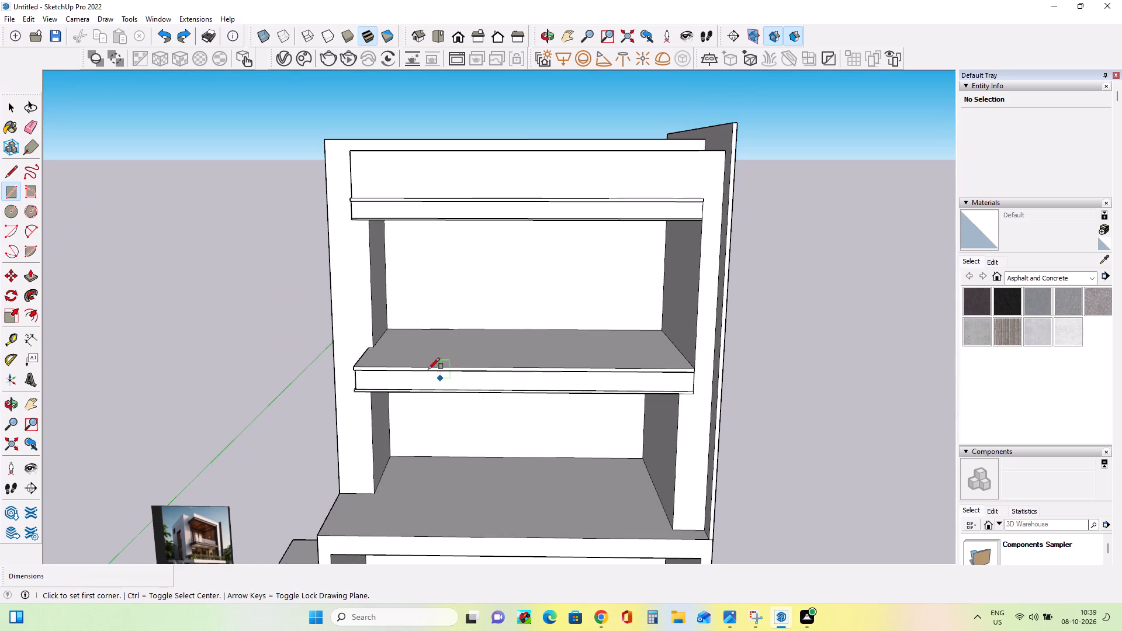
middle_click_drag(404, 354, 437, 402)
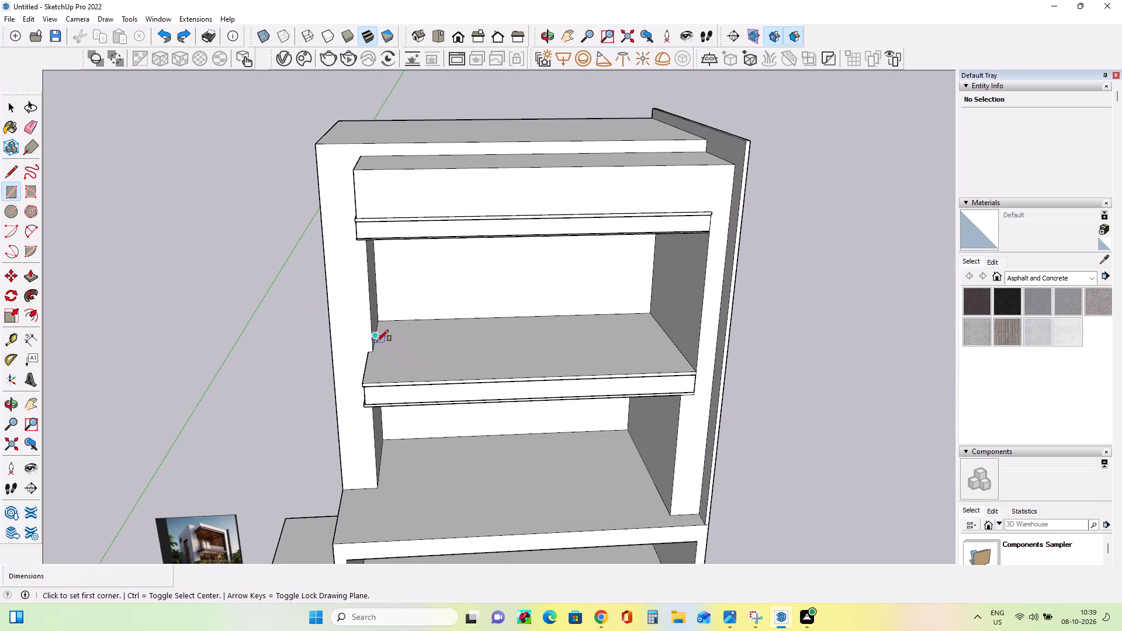
left_click(375, 341)
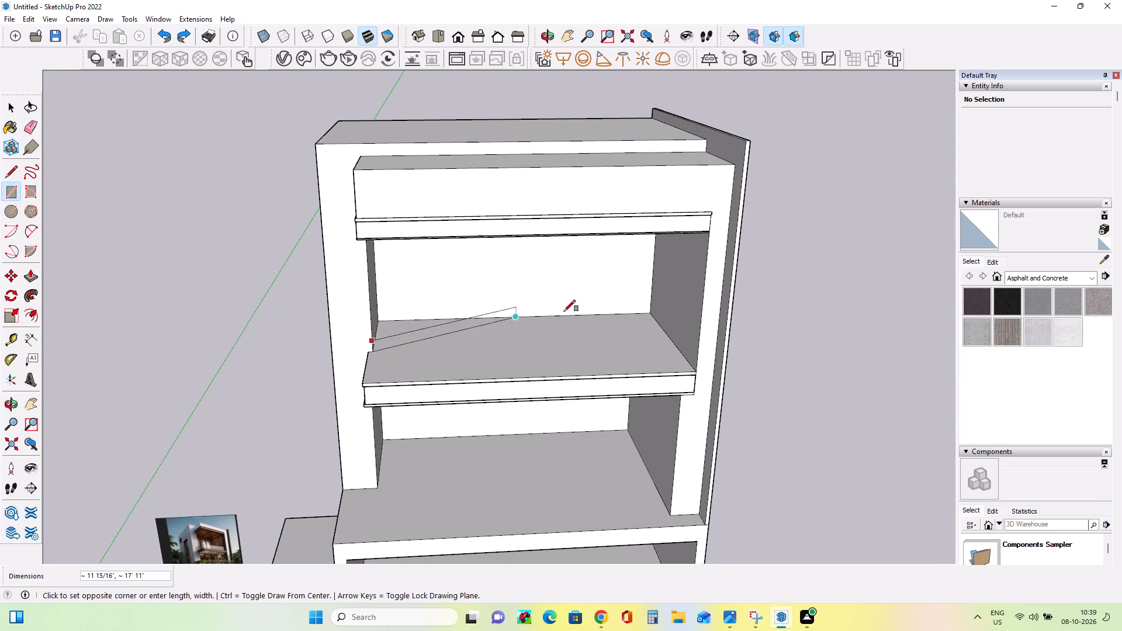
key("Escape")
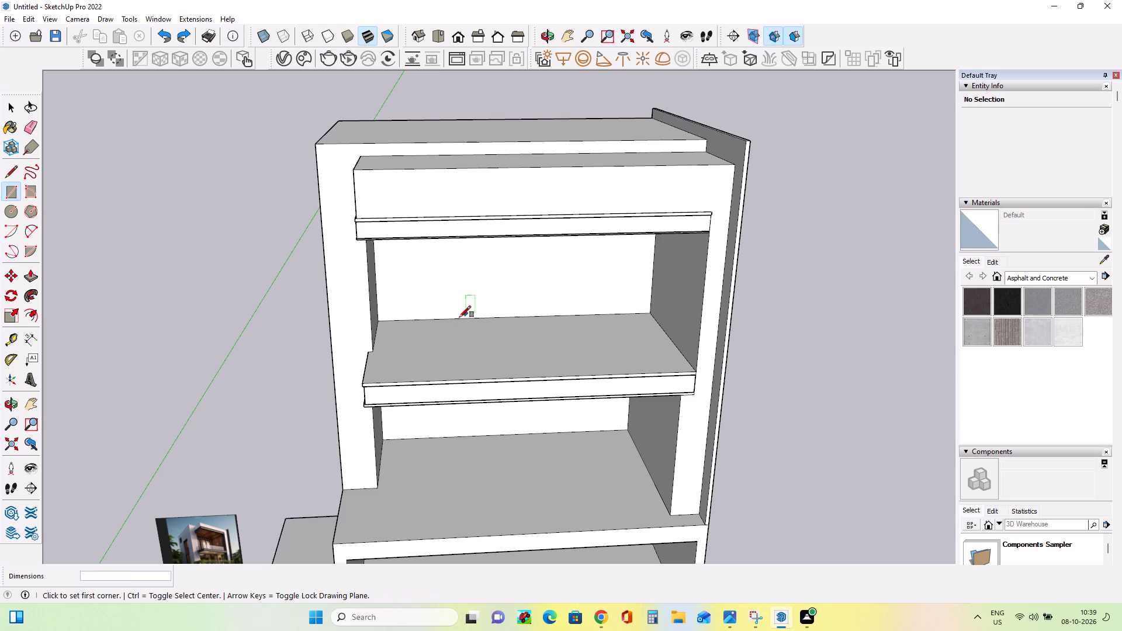
middle_click_drag(452, 328, 357, 362)
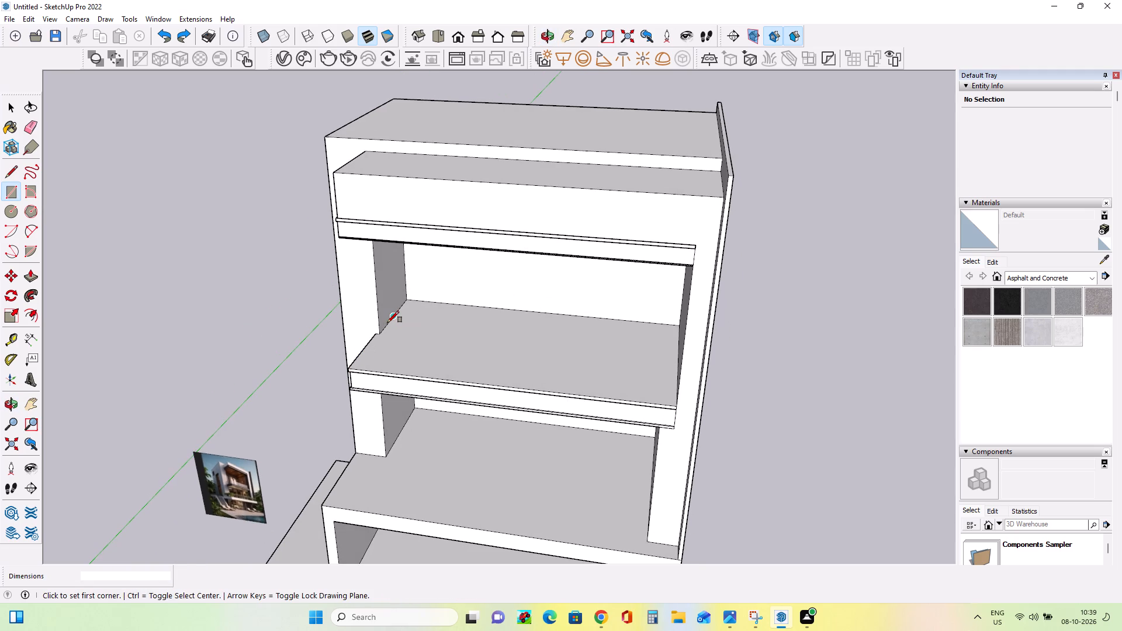
left_click(389, 321)
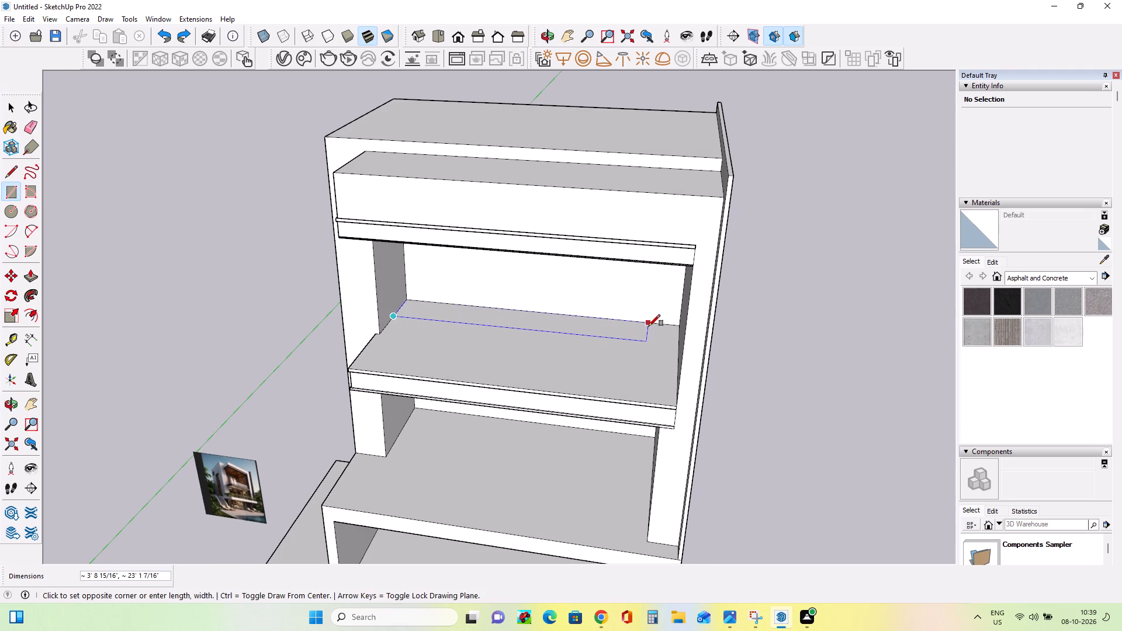
middle_click_drag(662, 323, 730, 318)
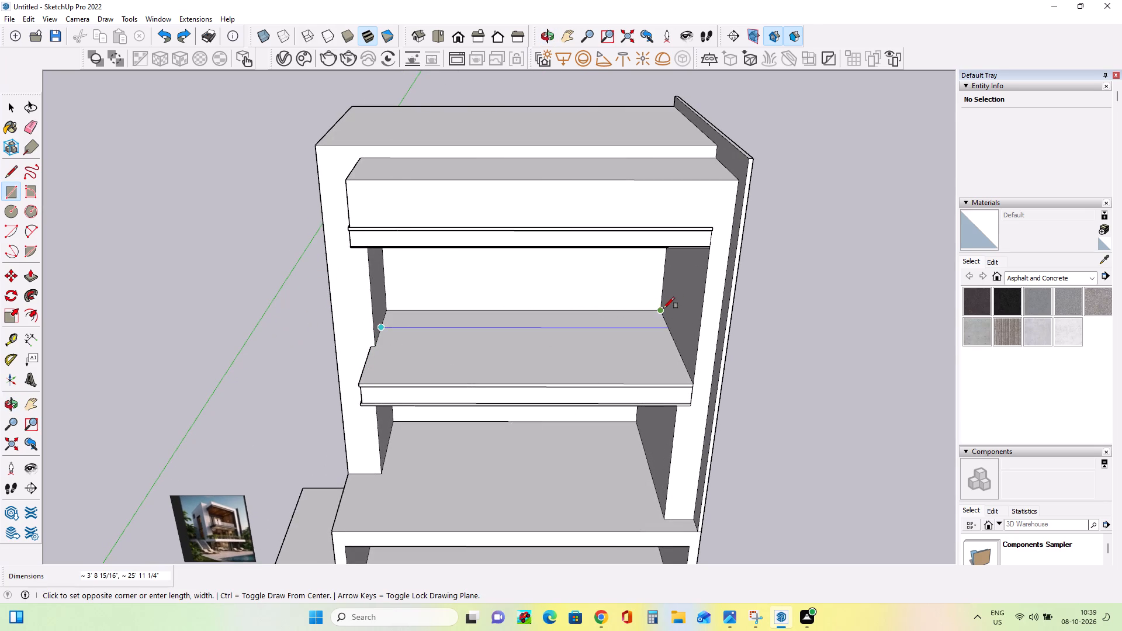
left_click(663, 308)
Push/Pull the floor strip along the back wall up about 11' 4" to the ceiling.
middle_click_drag(555, 343, 579, 328)
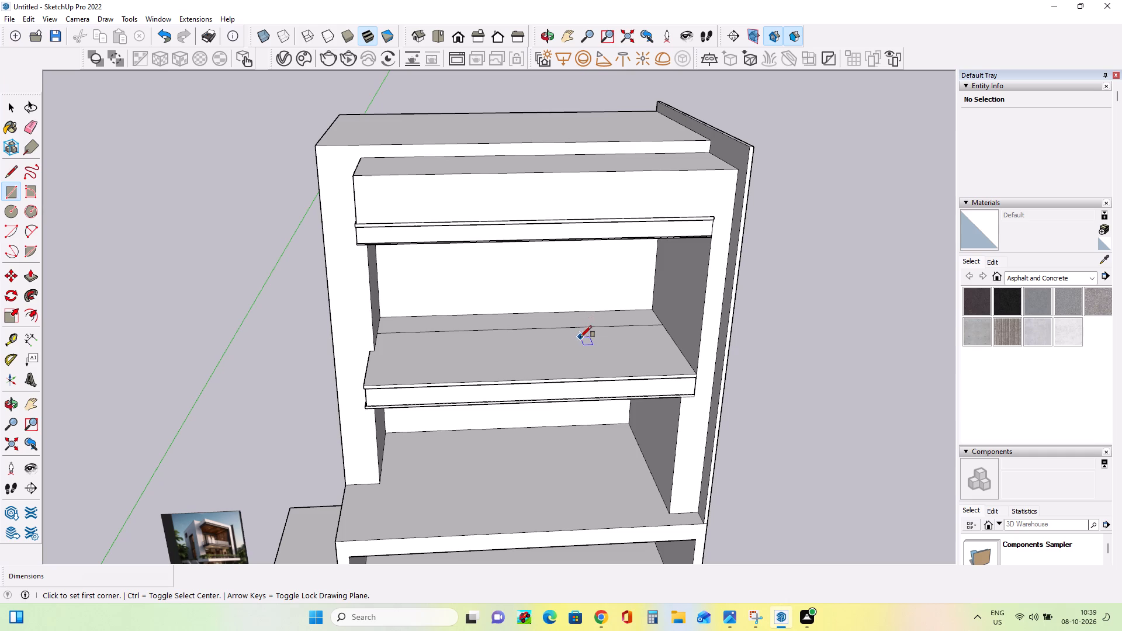
left_click(29, 279)
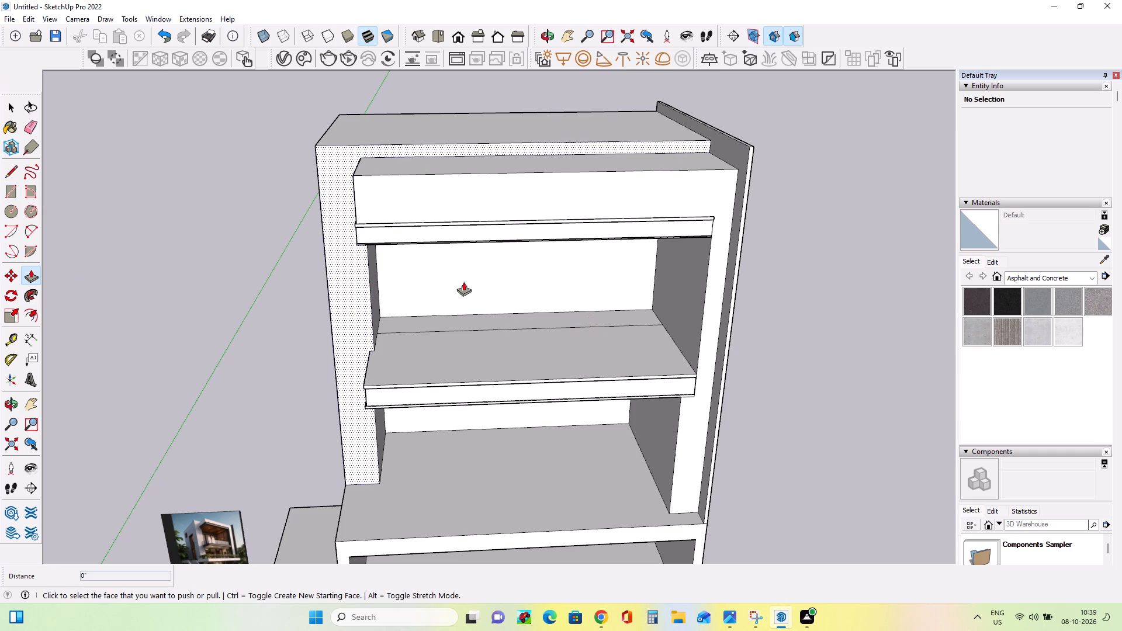
left_click(520, 322)
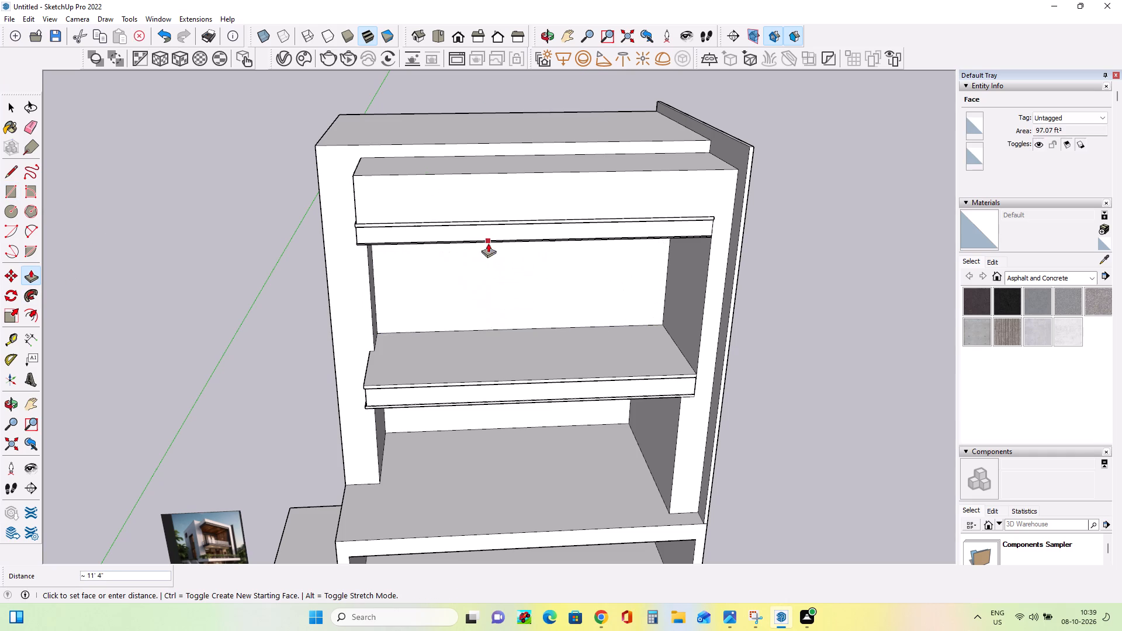
middle_click_drag(488, 243, 480, 109)
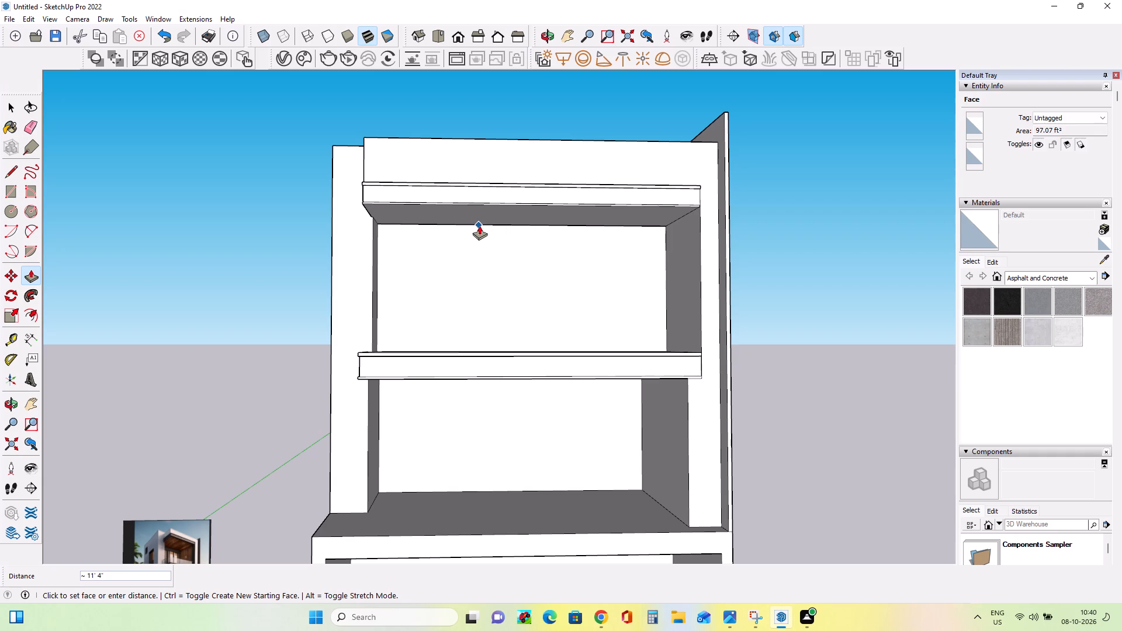
left_click(481, 223)
Draw a rectangle about 25' 11" by 3' 1" across the upper part of the top floor's new back wall face.
middle_click_drag(437, 262, 437, 306)
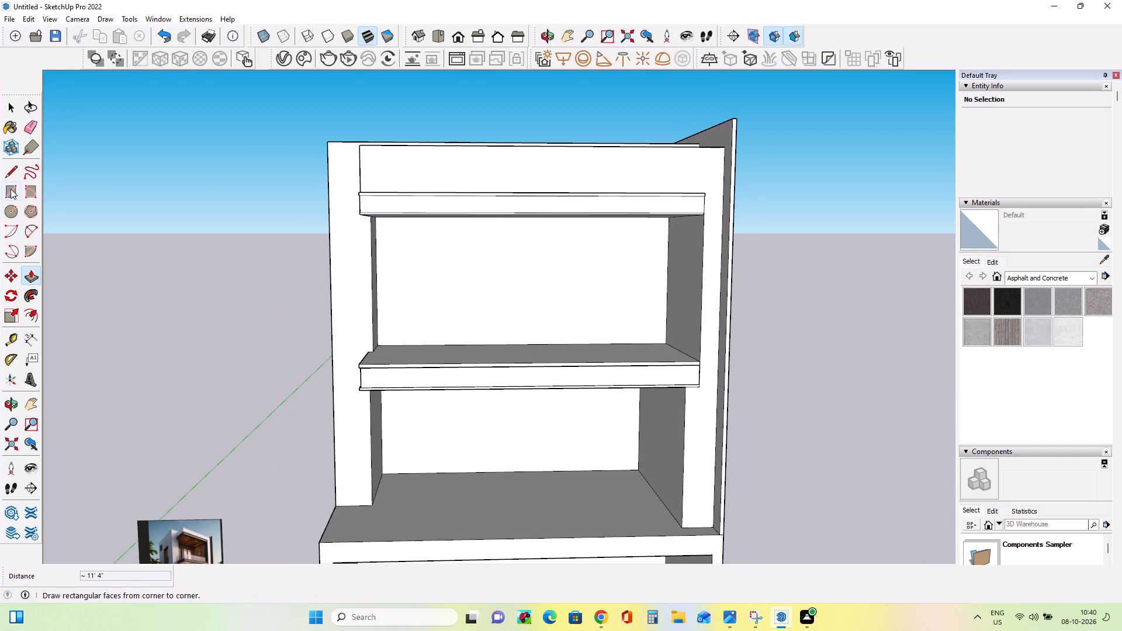
left_click(11, 189)
middle_click_drag(380, 252, 382, 189)
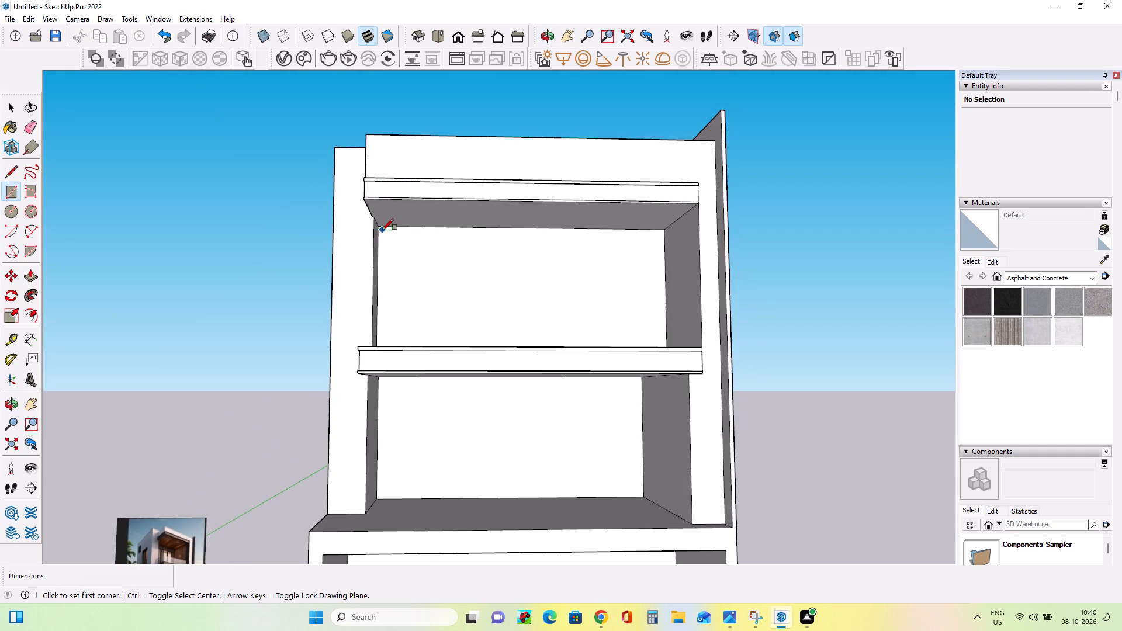
left_click(380, 230)
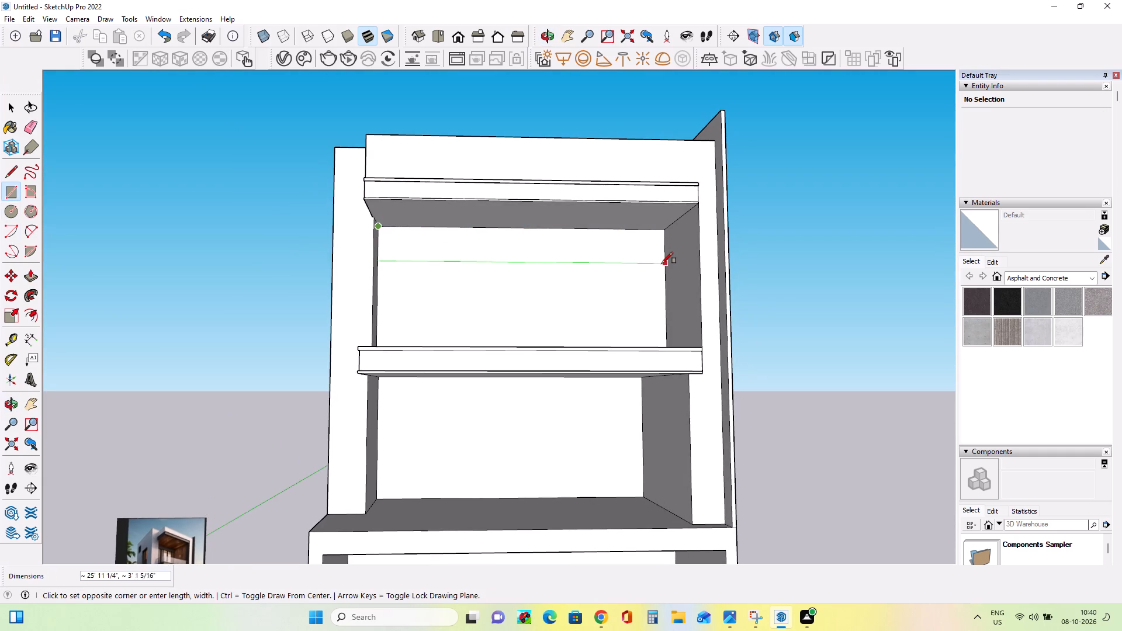
left_click(662, 264)
Push/Pull the wall area below the upper band inward 5' 6 9/16", leaving the band projecting under the ceiling.
middle_click_drag(591, 300, 597, 366)
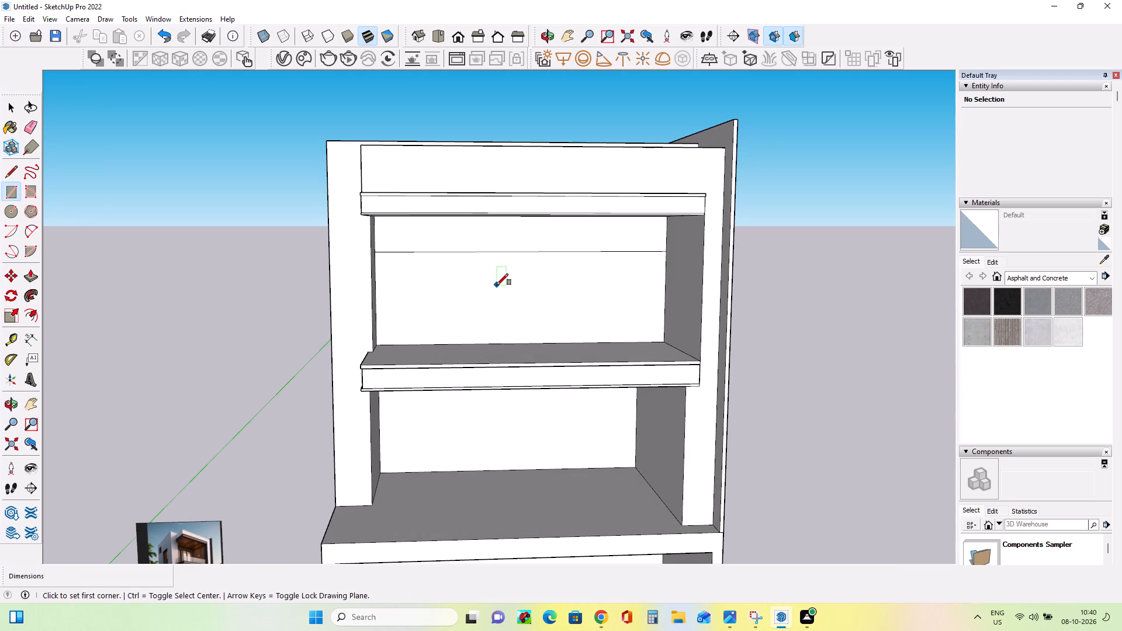
middle_click_drag(489, 280, 496, 290)
middle_click(516, 312)
left_click(29, 280)
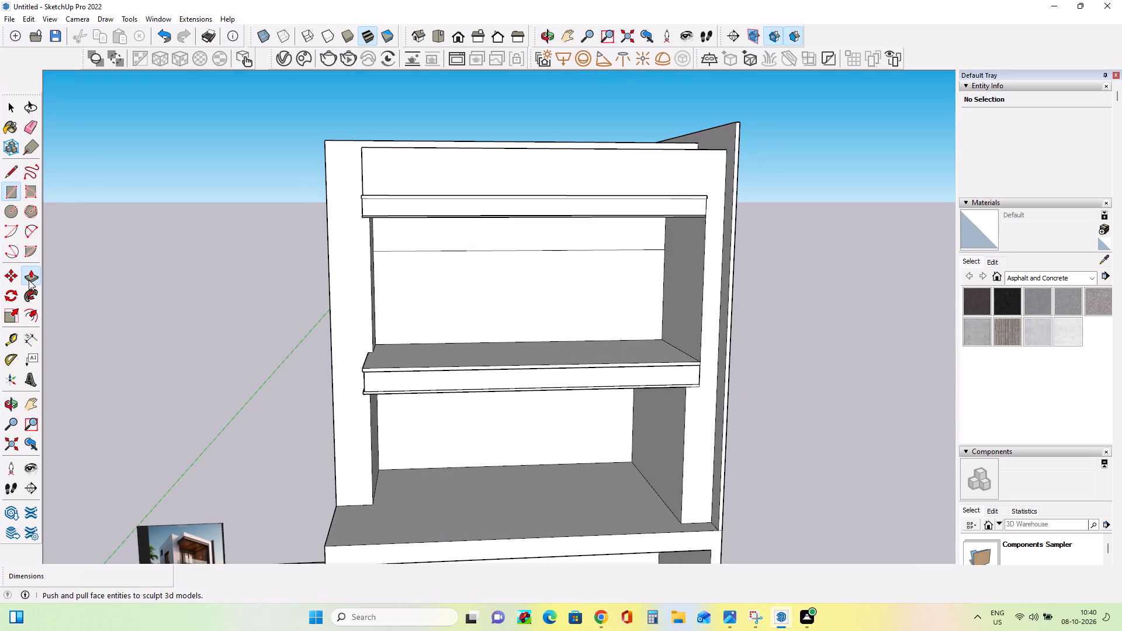
left_click(456, 315)
left_click(458, 306)
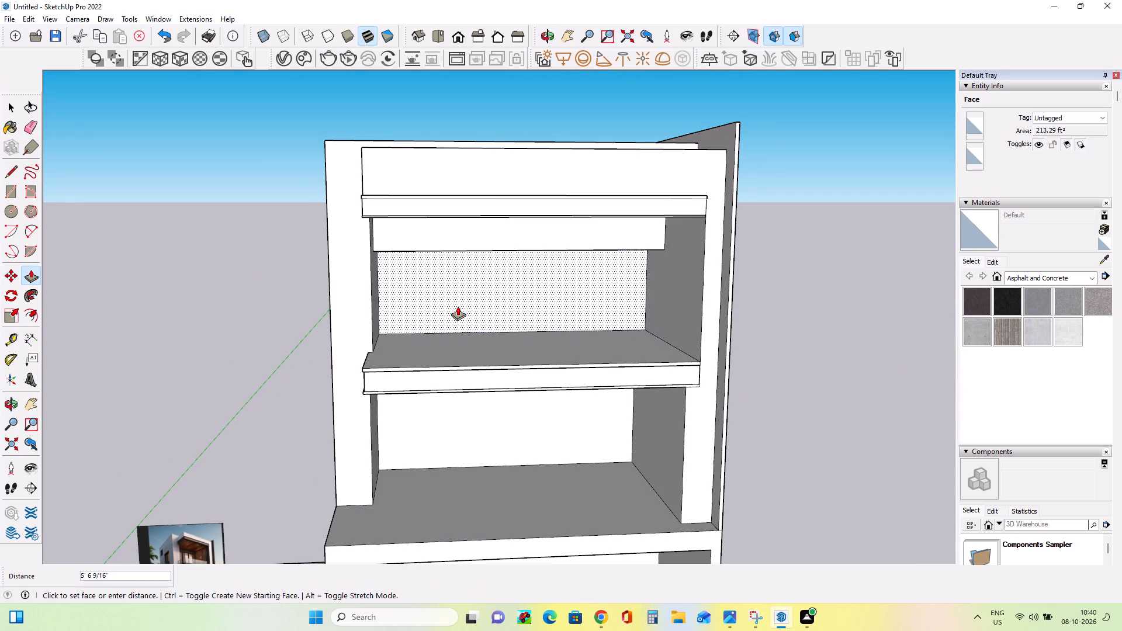
Review the whole building's front and side from several angles and distances.
middle_click_drag(624, 307, 571, 307)
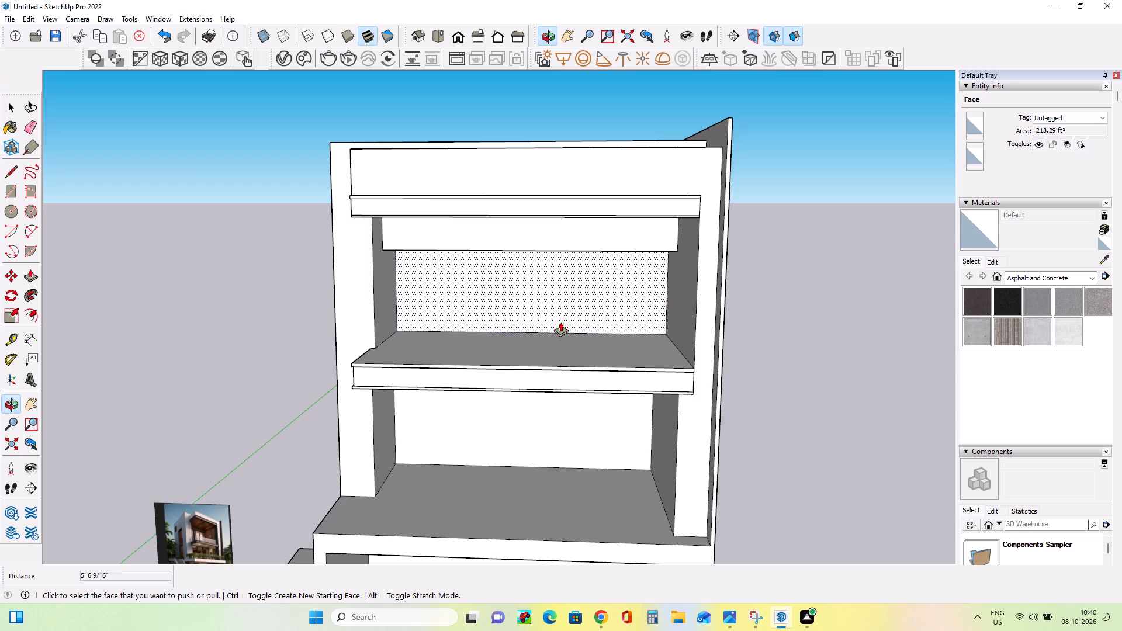
scroll(545, 452, "down", 3)
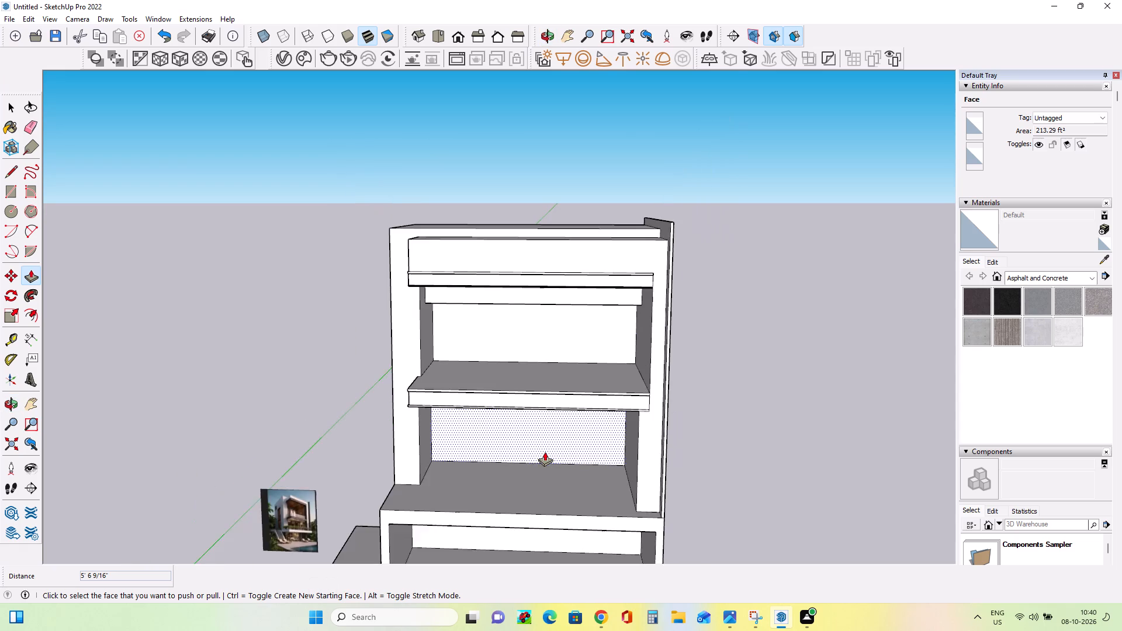
scroll(545, 452, "down", 6)
middle_click_drag(550, 452, 646, 473)
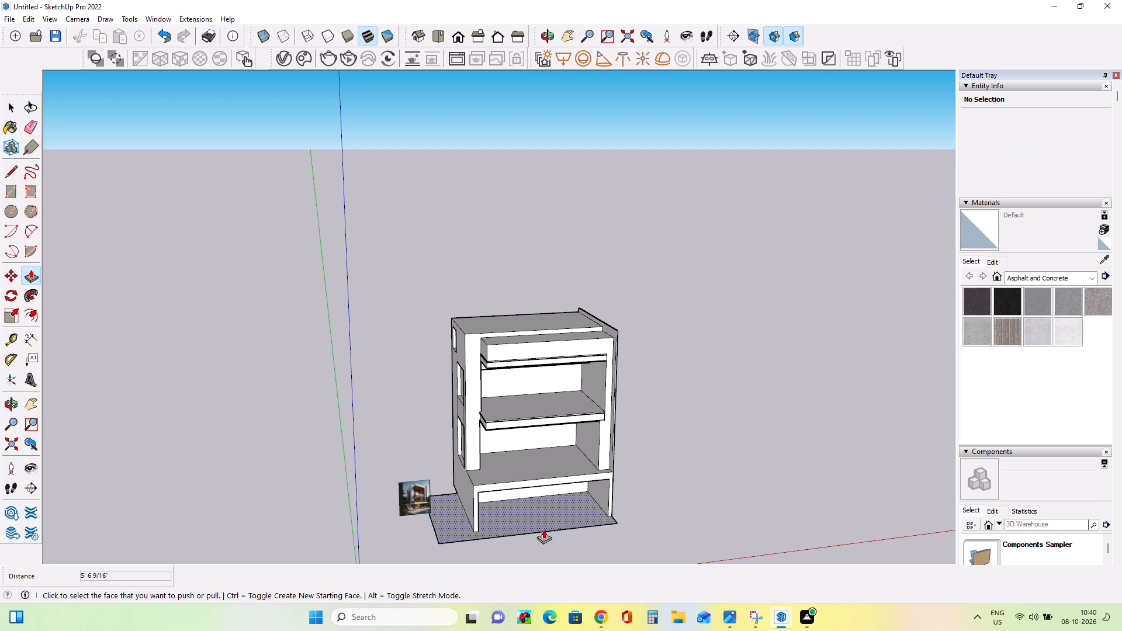
middle_click_drag(512, 466, 552, 487)
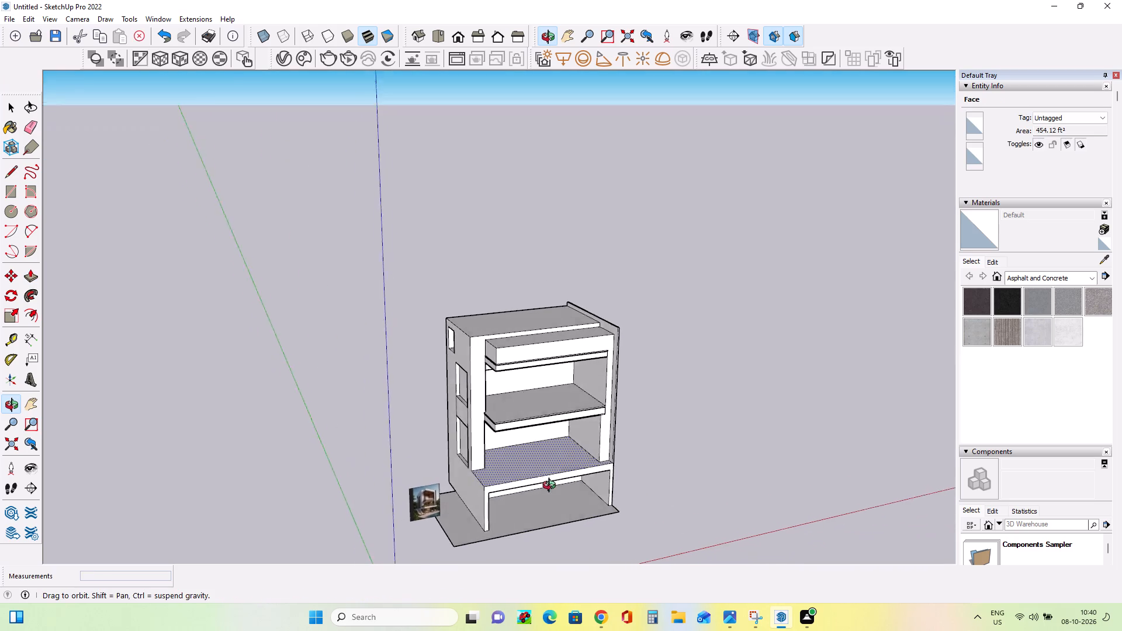
middle_click_drag(552, 487, 545, 490)
middle_click_drag(545, 490, 525, 414)
scroll(526, 414, "down", 1)
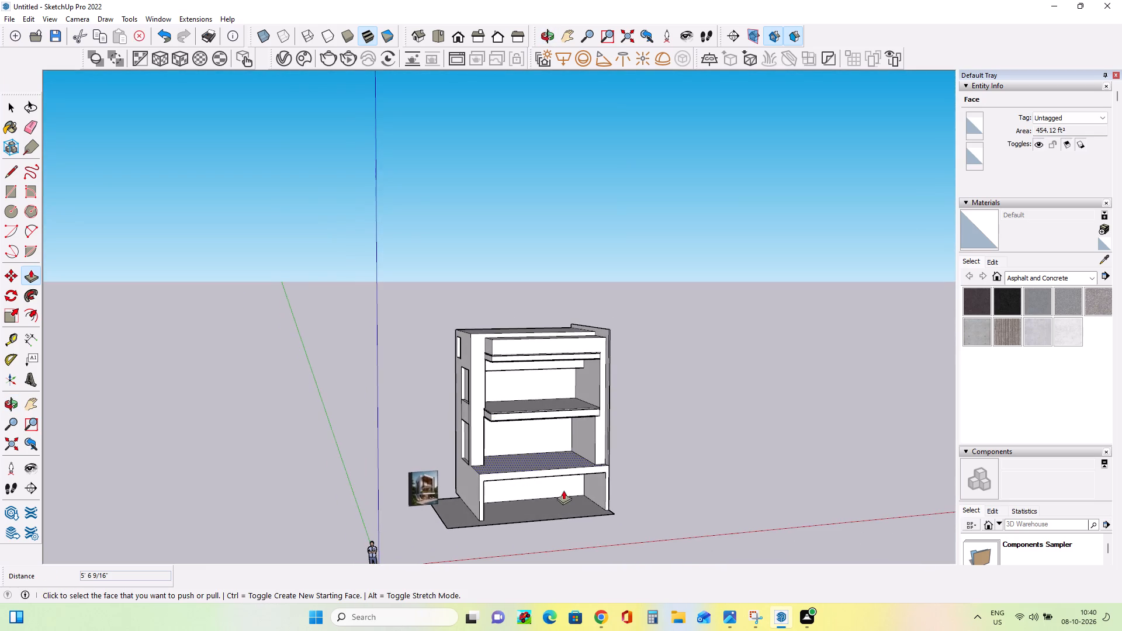
scroll(563, 490, "up", 2)
middle_click_drag(563, 488, 519, 481)
middle_click_drag(600, 547, 577, 547)
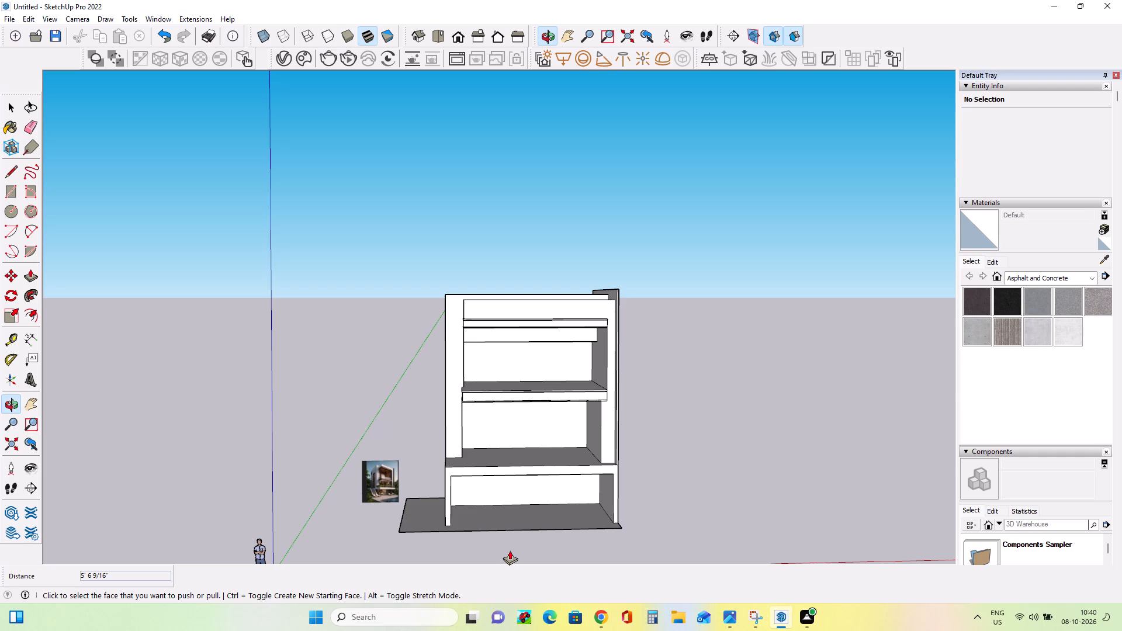
scroll(510, 550, "up", 4)
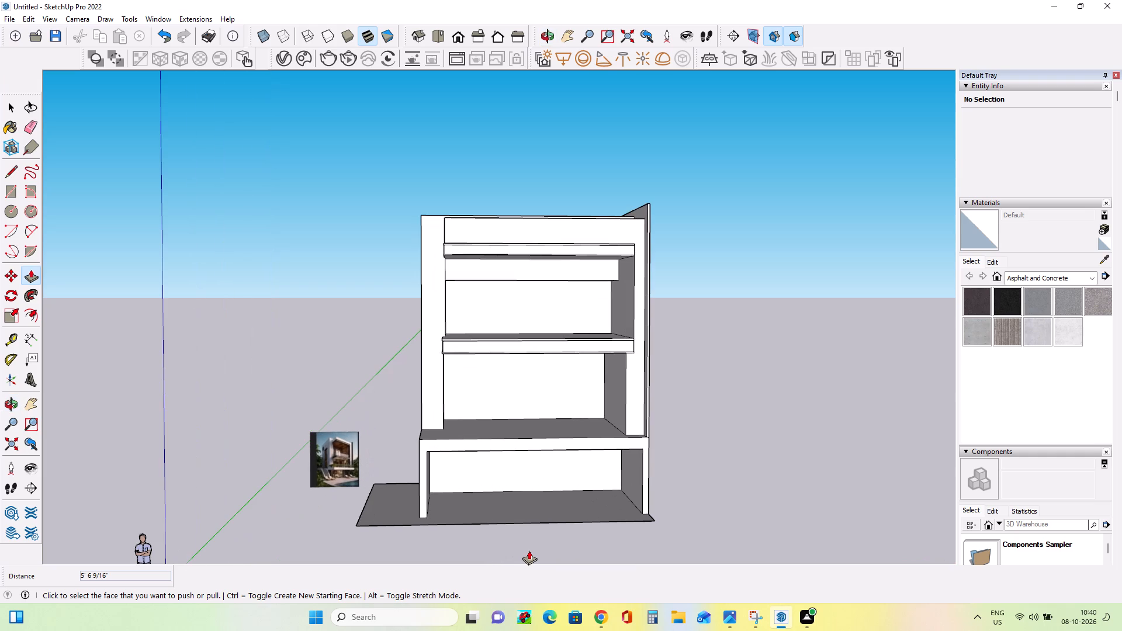
middle_click_drag(542, 535, 550, 551)
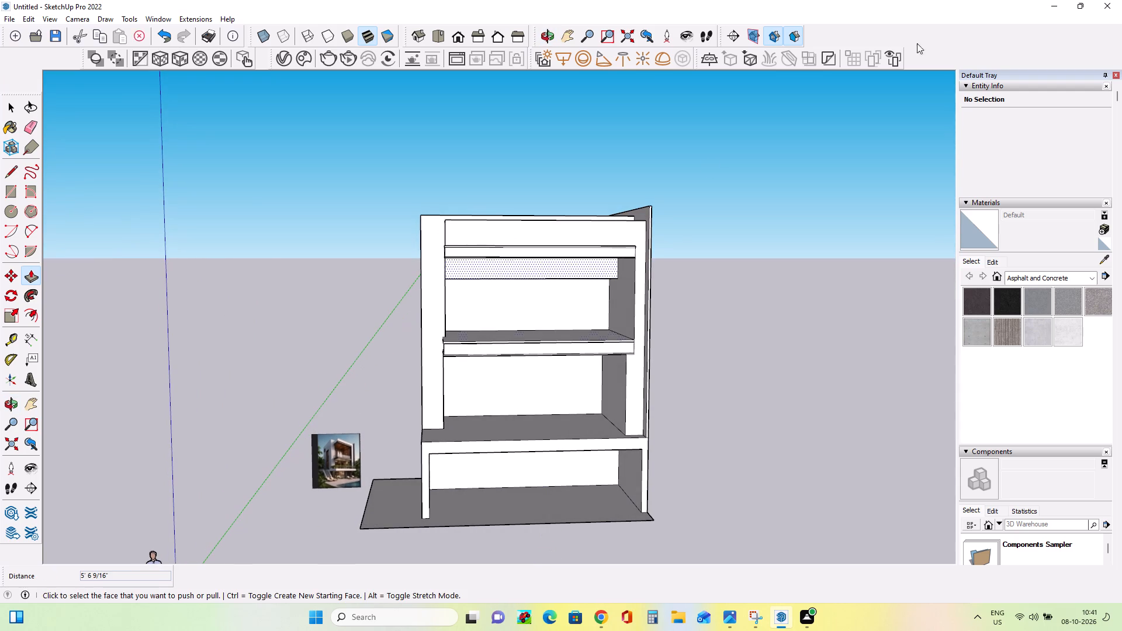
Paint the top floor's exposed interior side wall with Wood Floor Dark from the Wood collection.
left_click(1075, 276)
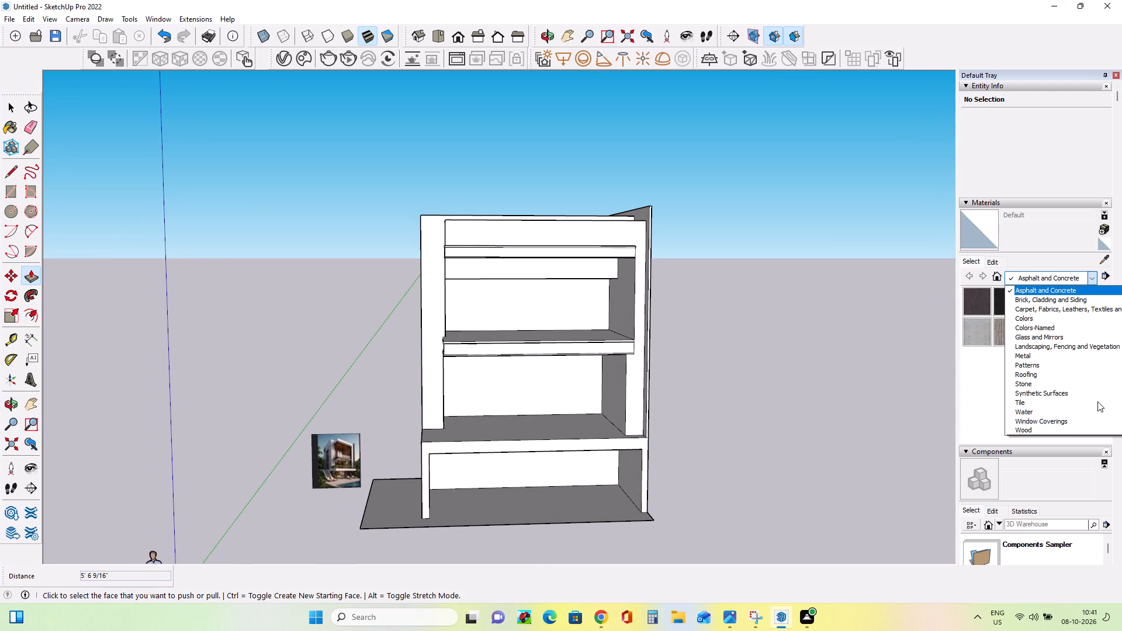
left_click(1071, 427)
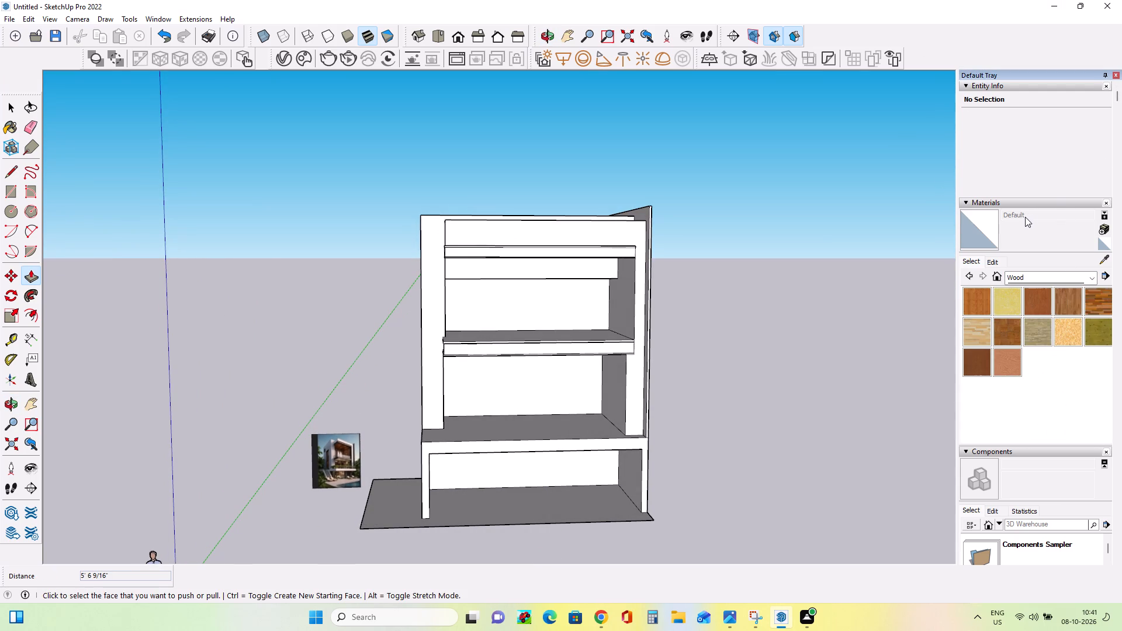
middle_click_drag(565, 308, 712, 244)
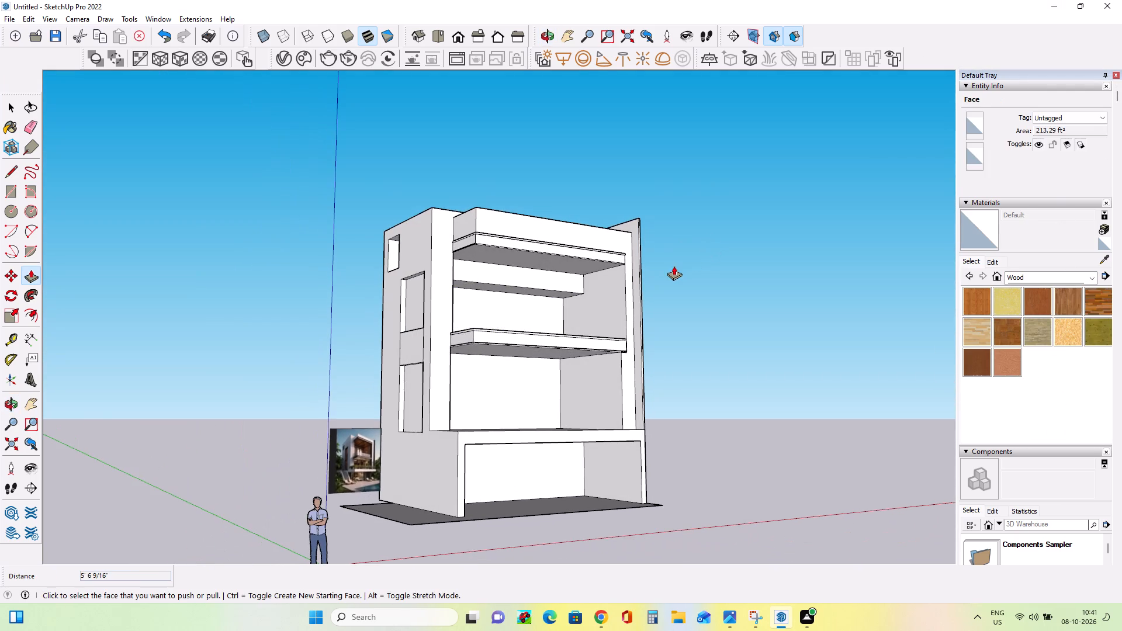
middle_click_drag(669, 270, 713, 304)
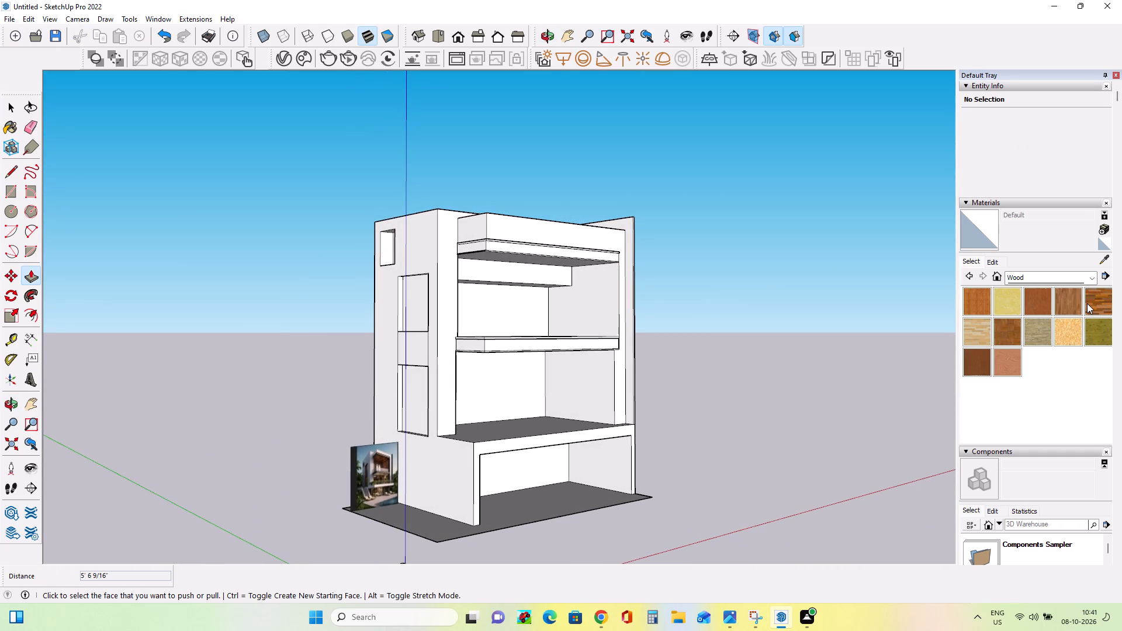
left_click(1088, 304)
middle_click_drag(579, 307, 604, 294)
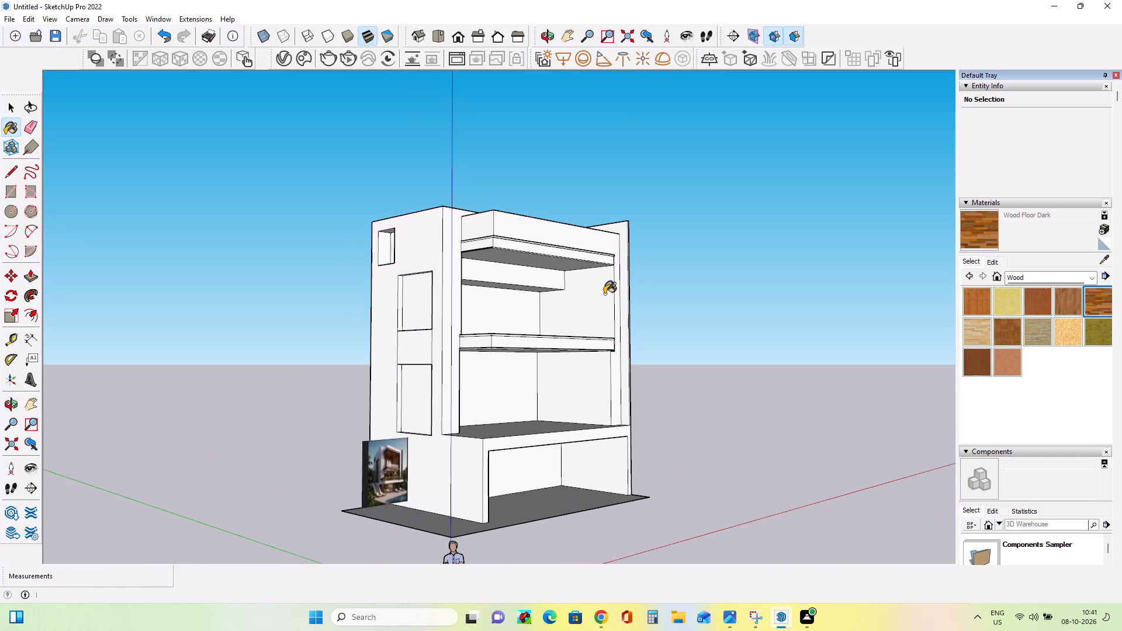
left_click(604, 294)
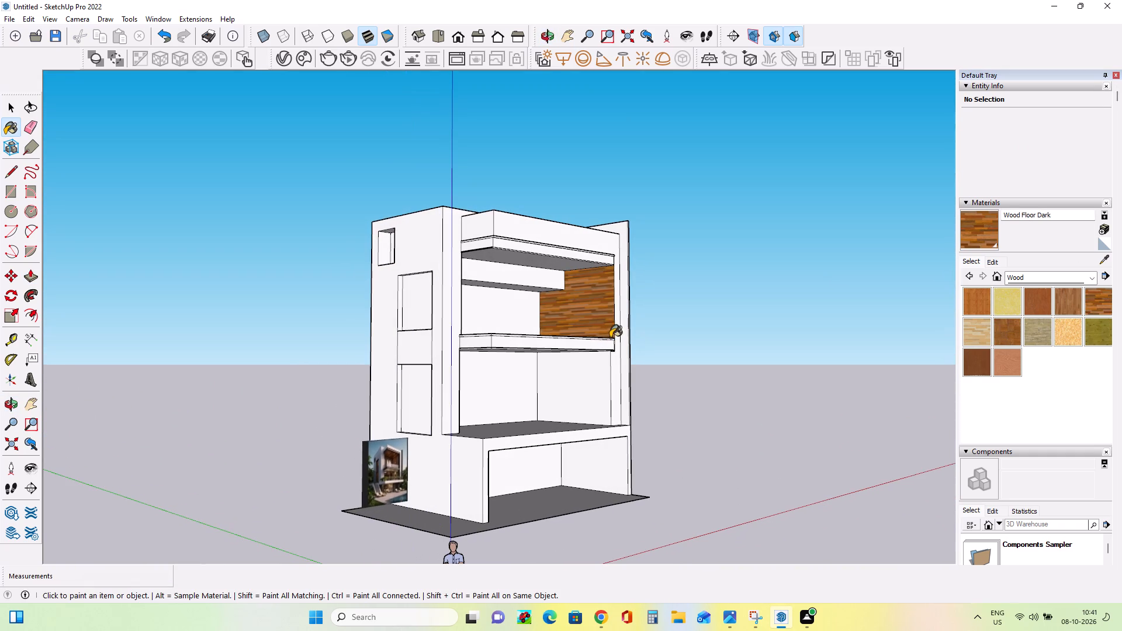
Paint the top floor's interior side wall and the underside of the projecting roof slab with Wood Floor.
middle_click_drag(622, 329, 633, 336)
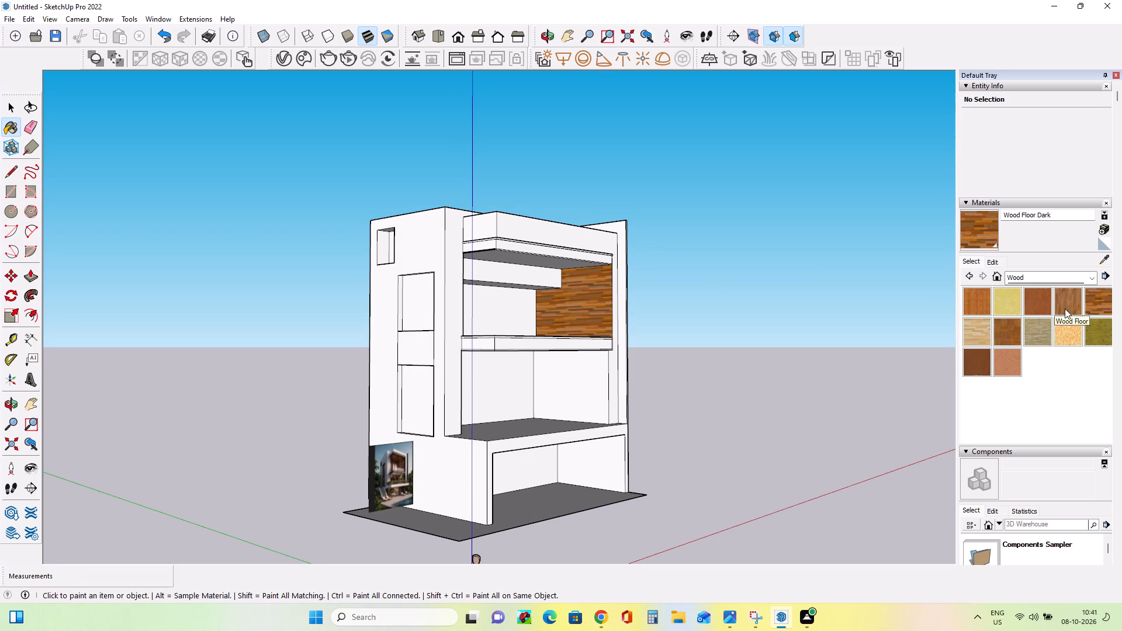
left_click(1065, 308)
left_click(609, 301)
middle_click_drag(593, 298, 560, 315)
middle_click_drag(557, 315, 553, 256)
left_click(544, 263)
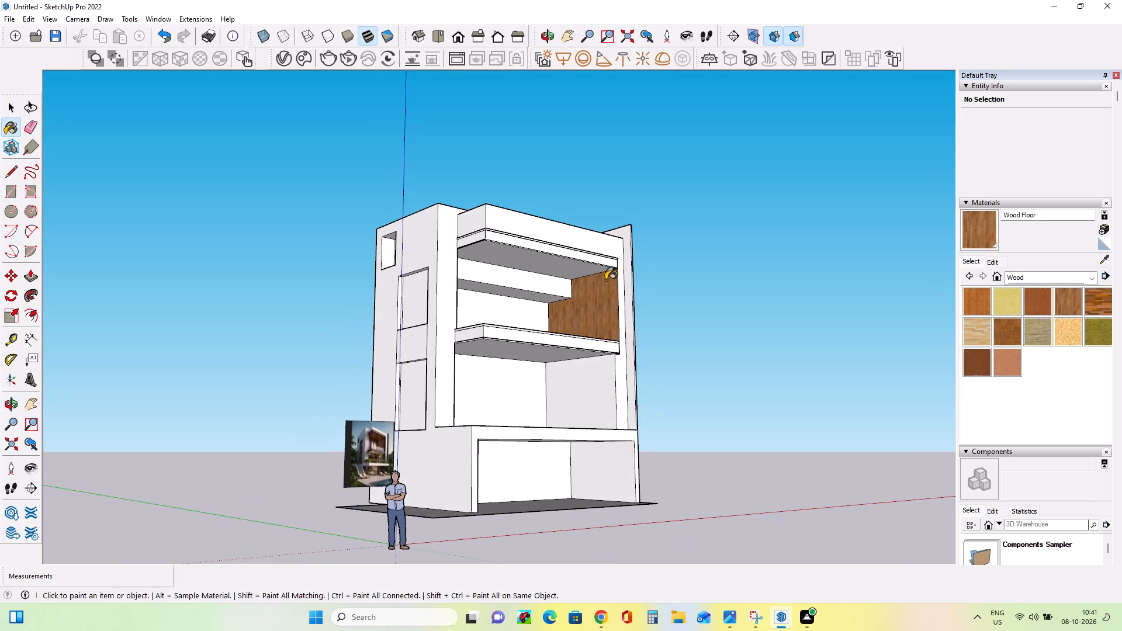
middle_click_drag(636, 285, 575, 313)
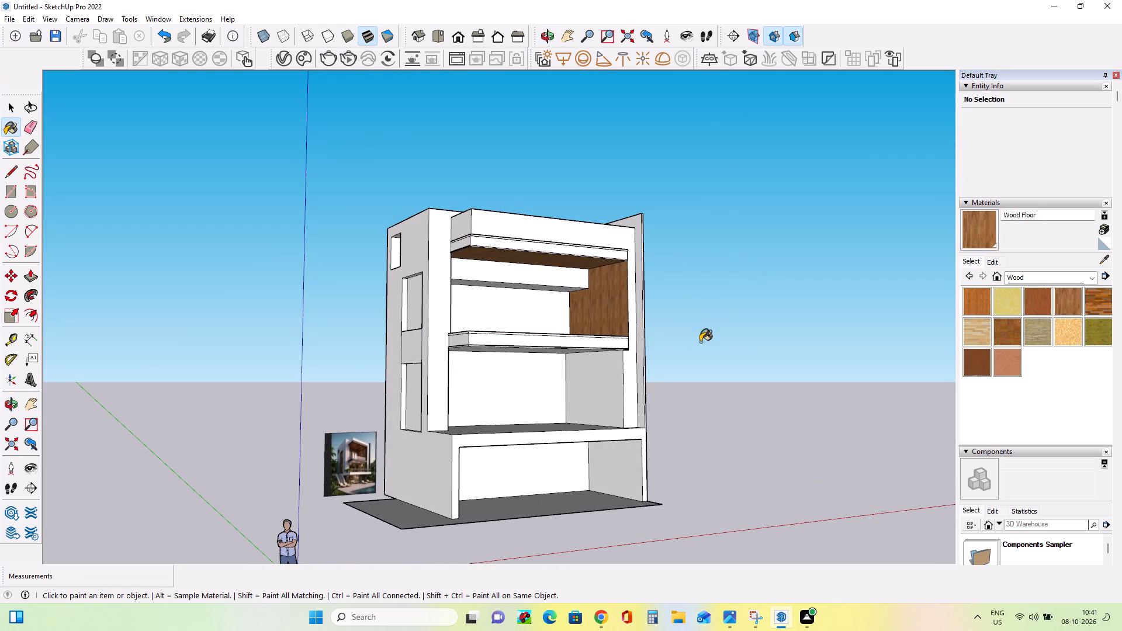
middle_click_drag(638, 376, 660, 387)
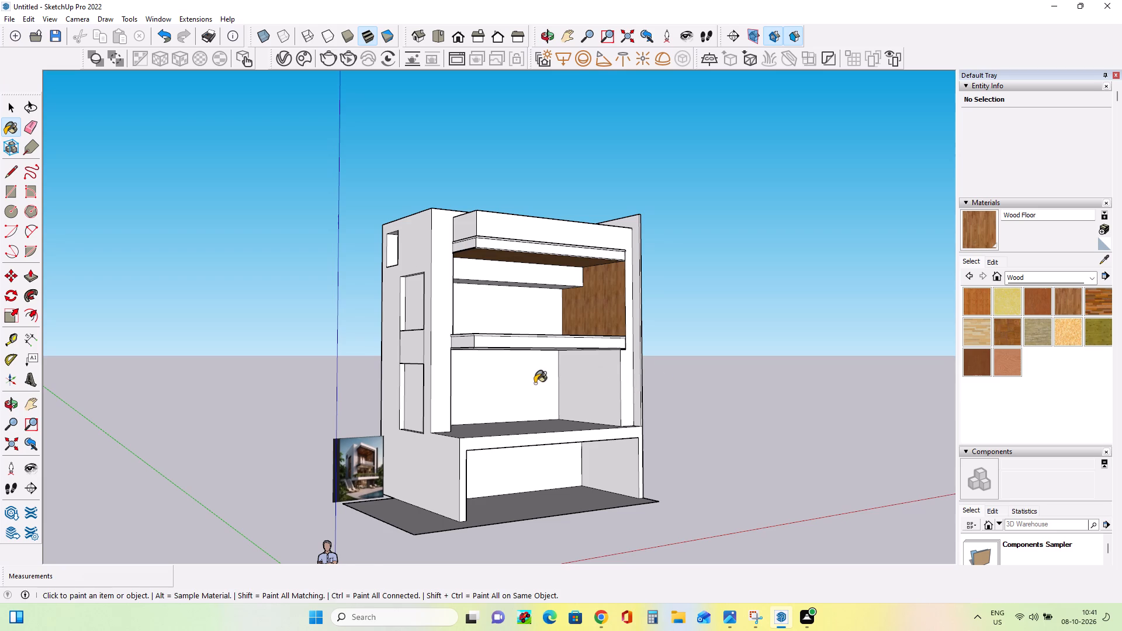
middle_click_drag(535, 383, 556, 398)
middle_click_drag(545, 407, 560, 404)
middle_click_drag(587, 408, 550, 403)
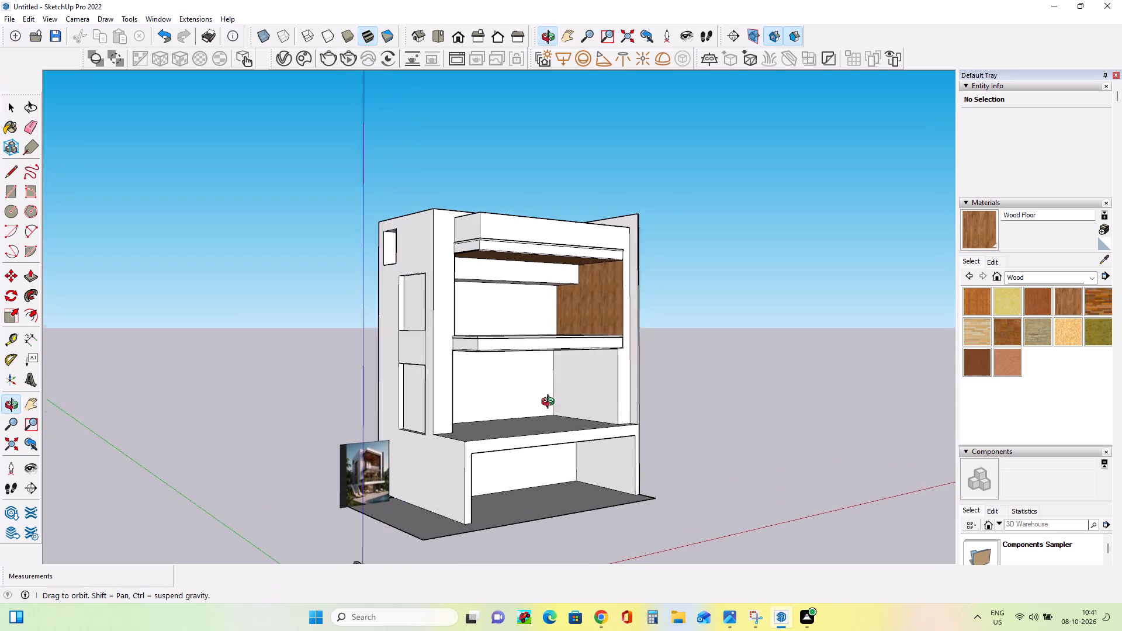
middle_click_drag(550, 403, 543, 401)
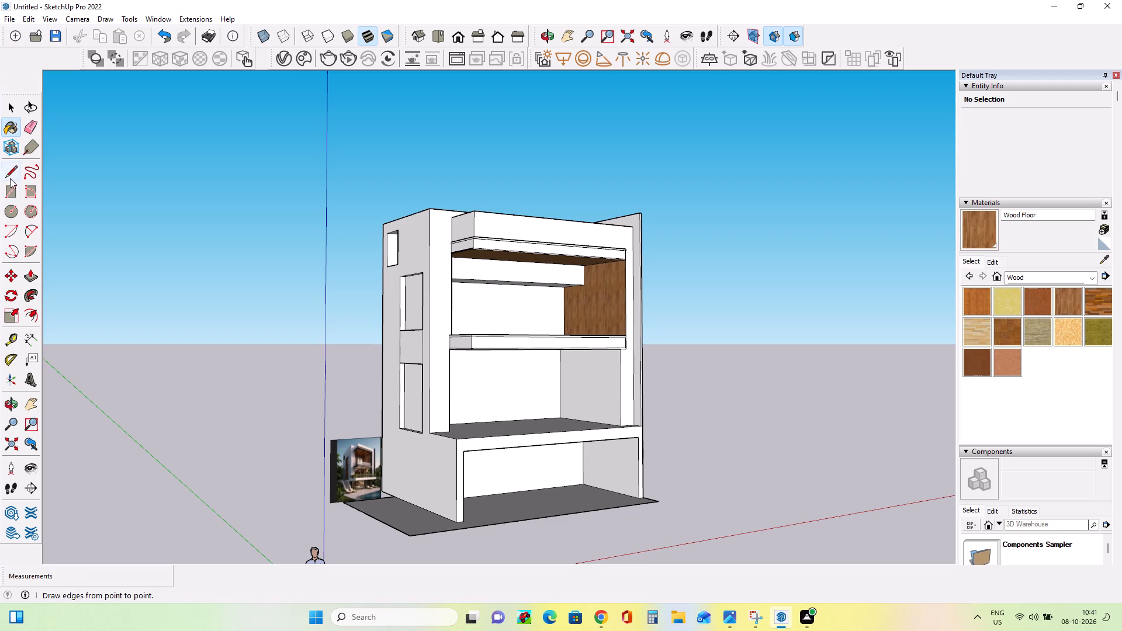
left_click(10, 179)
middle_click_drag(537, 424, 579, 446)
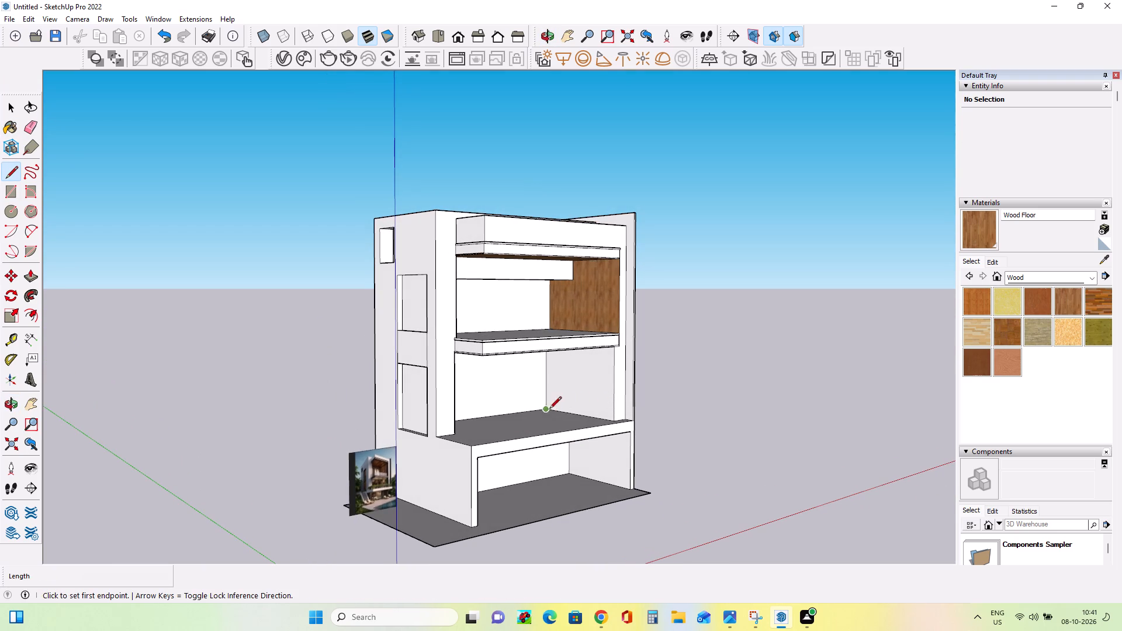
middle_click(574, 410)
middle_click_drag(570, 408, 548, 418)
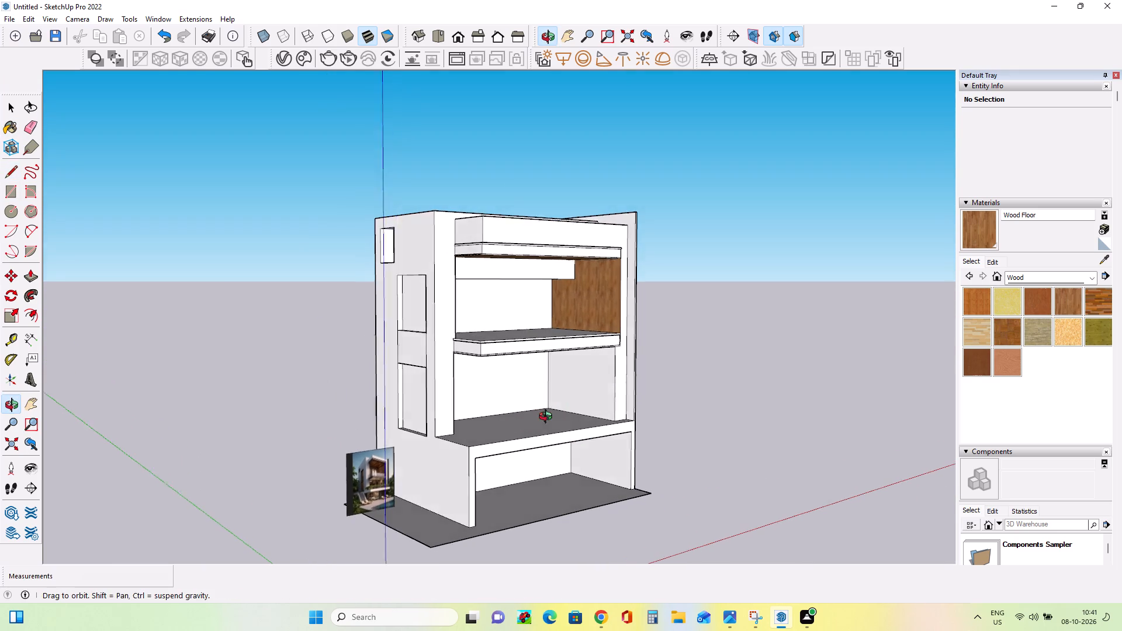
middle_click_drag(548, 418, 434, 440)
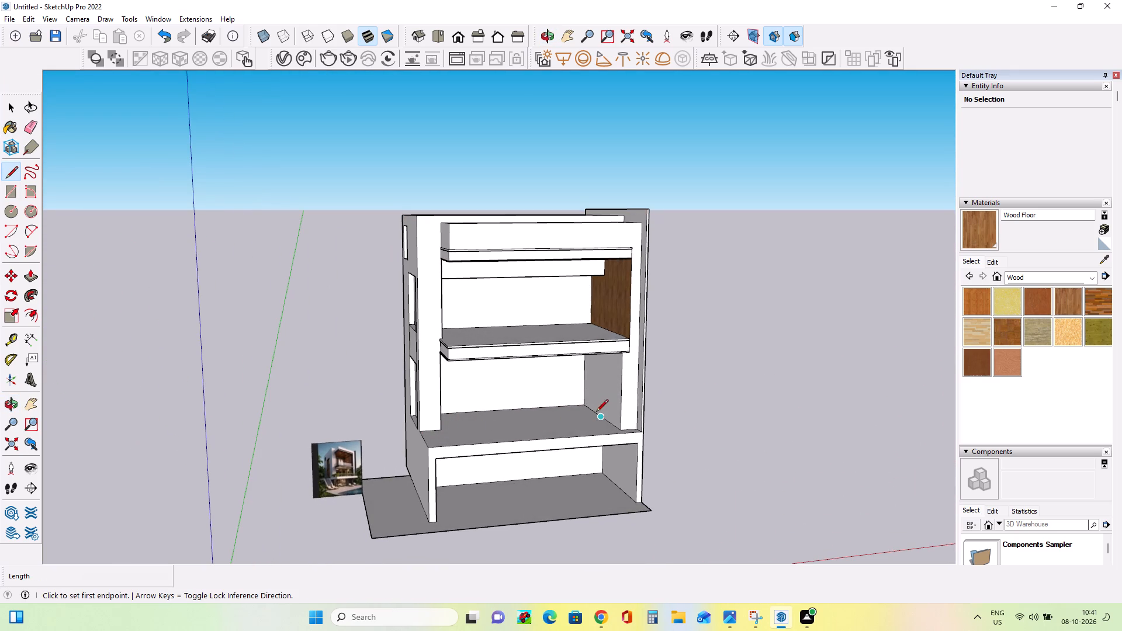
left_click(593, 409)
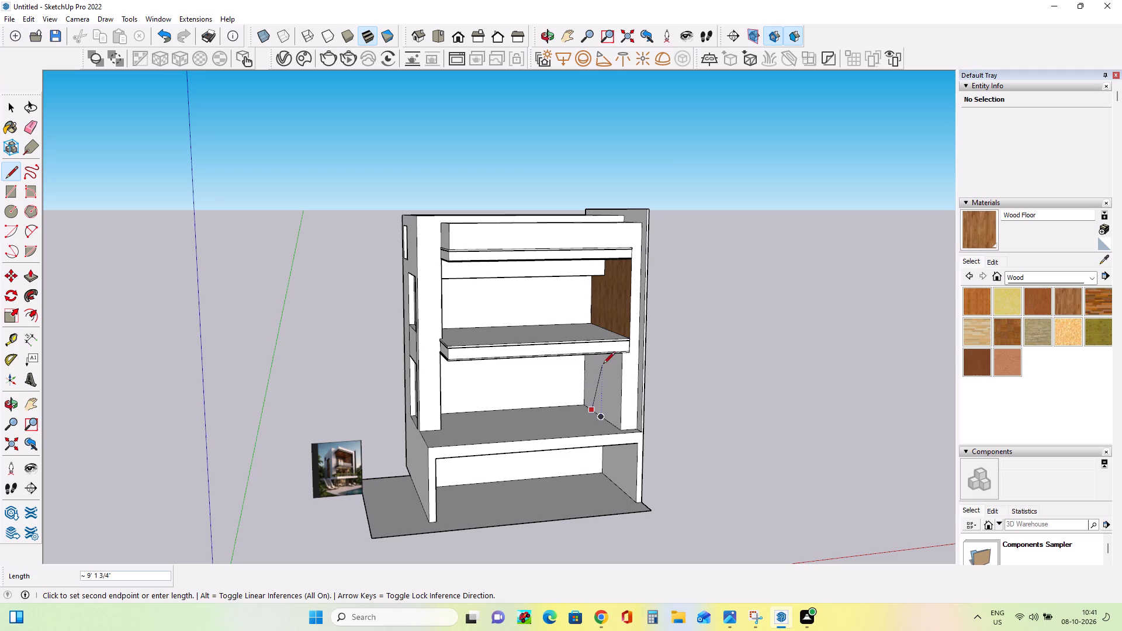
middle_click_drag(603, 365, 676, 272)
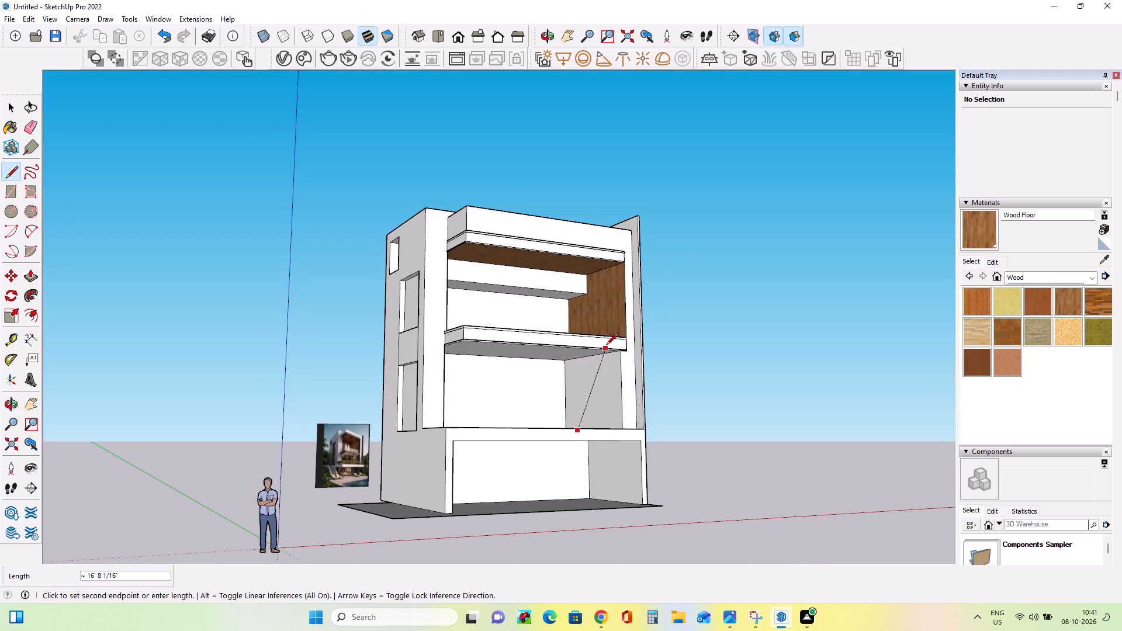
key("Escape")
Draw a vertical line about 11' 4" from floor to ceiling on the middle floor's interior side wall, toward its back corner.
middle_click_drag(588, 418, 592, 462)
middle_click_drag(593, 477, 593, 522)
scroll(583, 408, "up", 4)
middle_click_drag(583, 424, 619, 352)
middle_click_drag(570, 433, 586, 492)
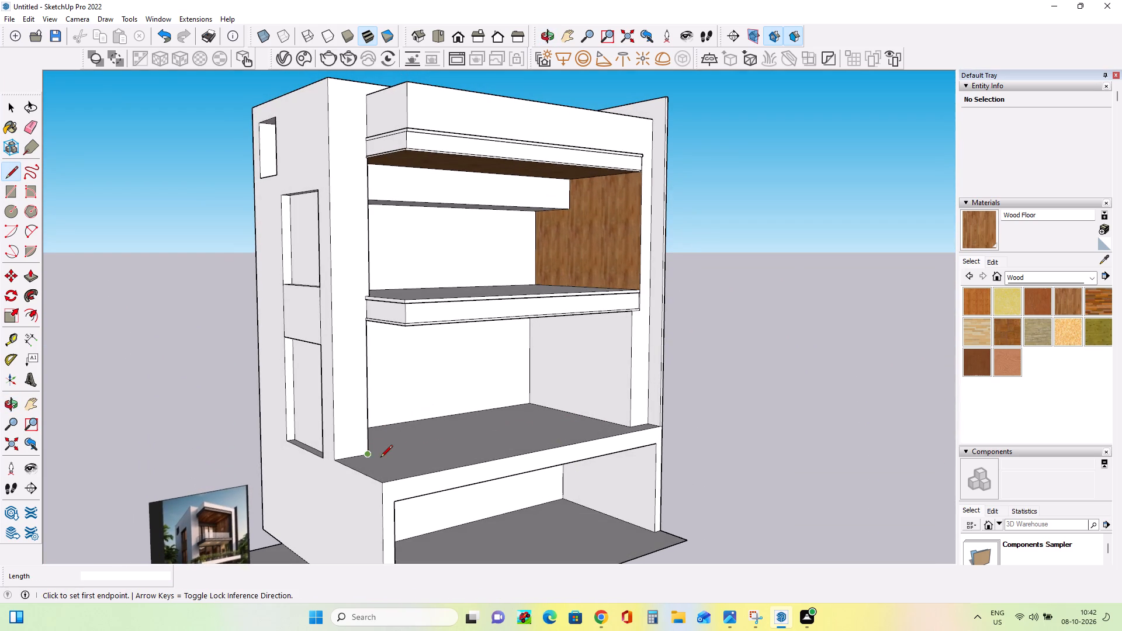
left_click(576, 413)
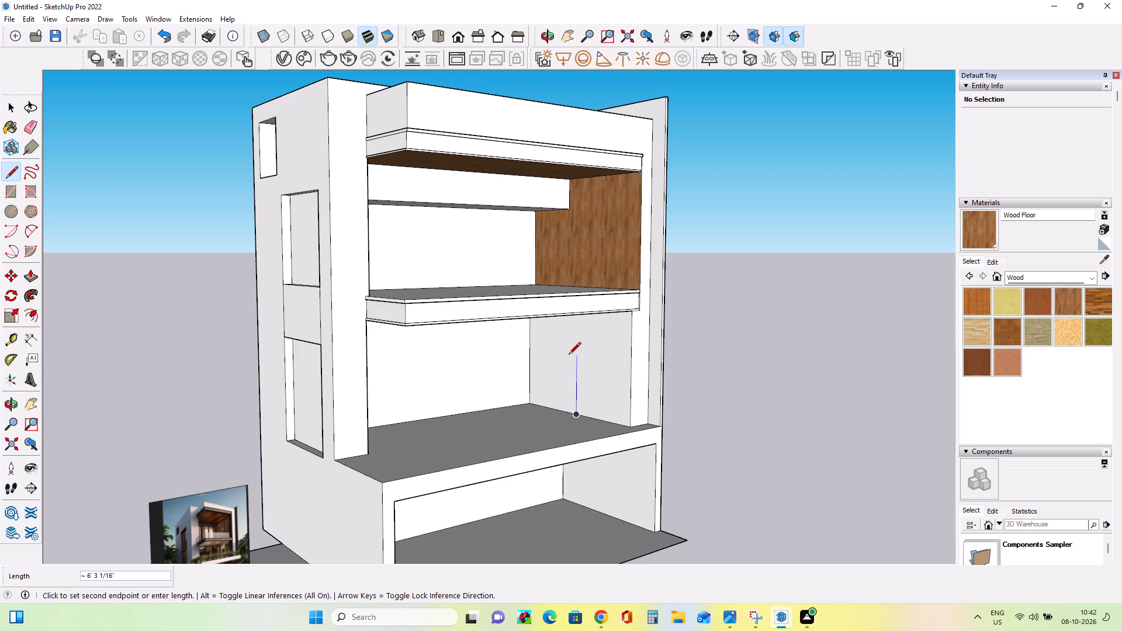
key("Escape")
left_click(568, 409)
middle_click_drag(572, 331, 601, 293)
scroll(557, 325, "up", 10)
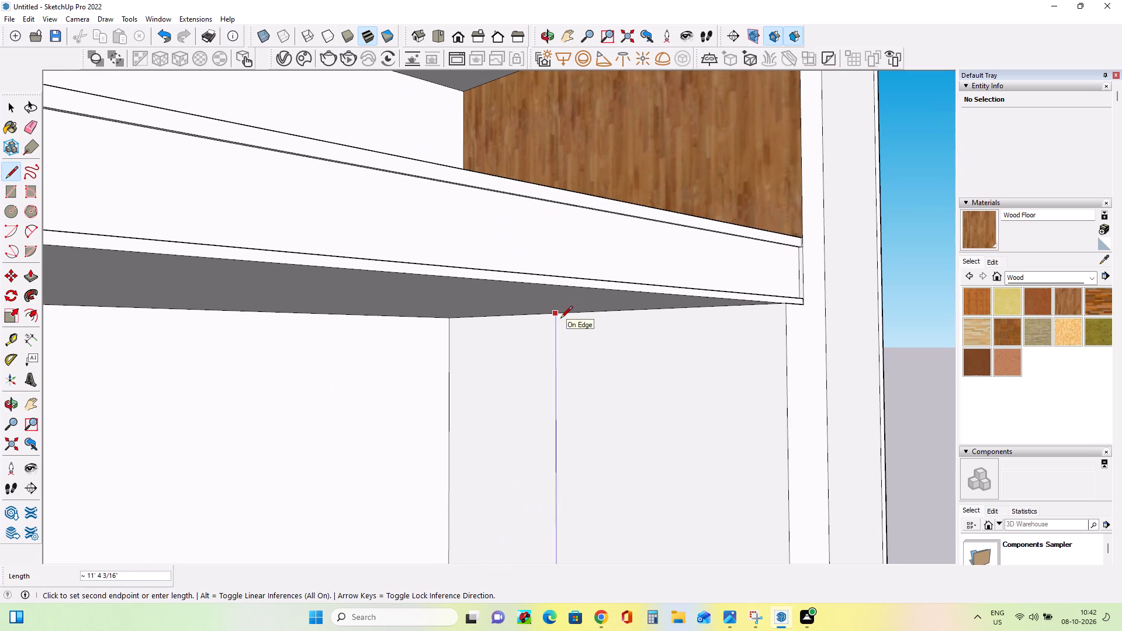
left_click(559, 313)
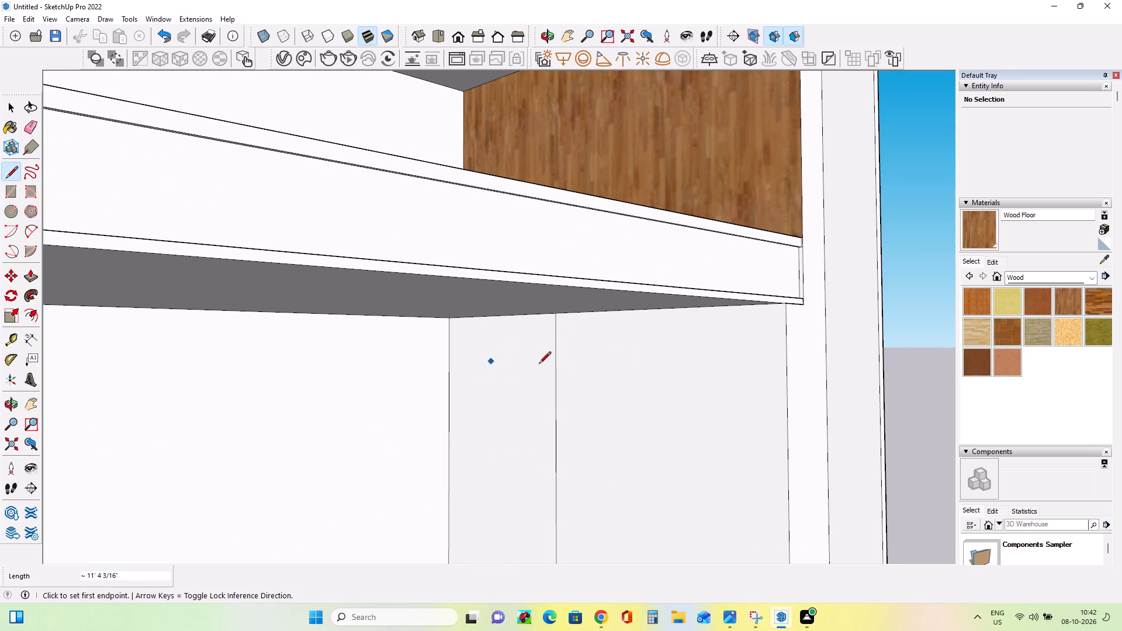
Paint the strip between the new line and the back corner on the middle floor's side wall with Wood Floor.
middle_click_drag(621, 365, 535, 386)
scroll(535, 386, "down", 8)
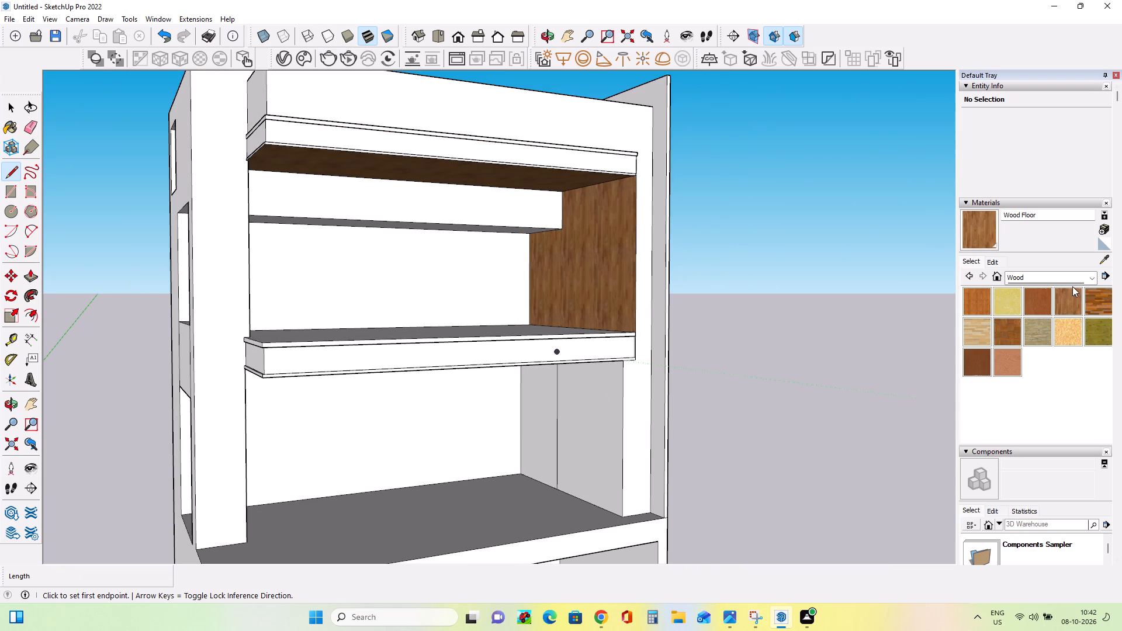
left_click(1062, 308)
left_click(548, 444)
Paint the front and side fascia faces of the projecting slab above the top floor with Concrete Scored Jointless from Asphalt and Concrete.
middle_click_drag(697, 457, 611, 481)
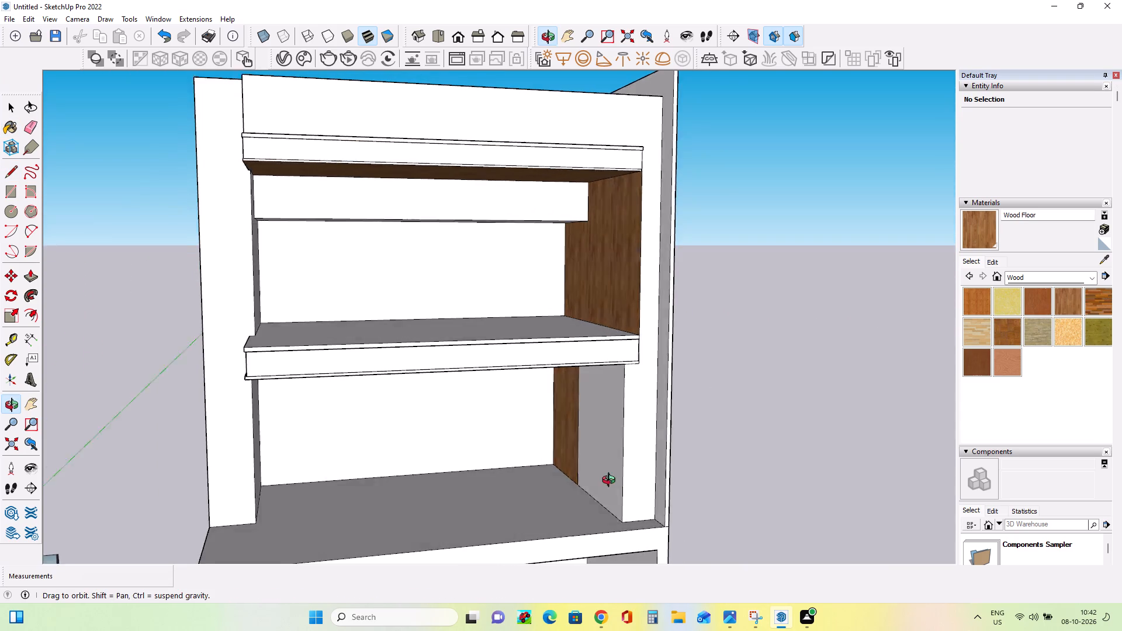
middle_click_drag(611, 481, 608, 482)
middle_click_drag(587, 477, 742, 476)
middle_click_drag(684, 521, 531, 561)
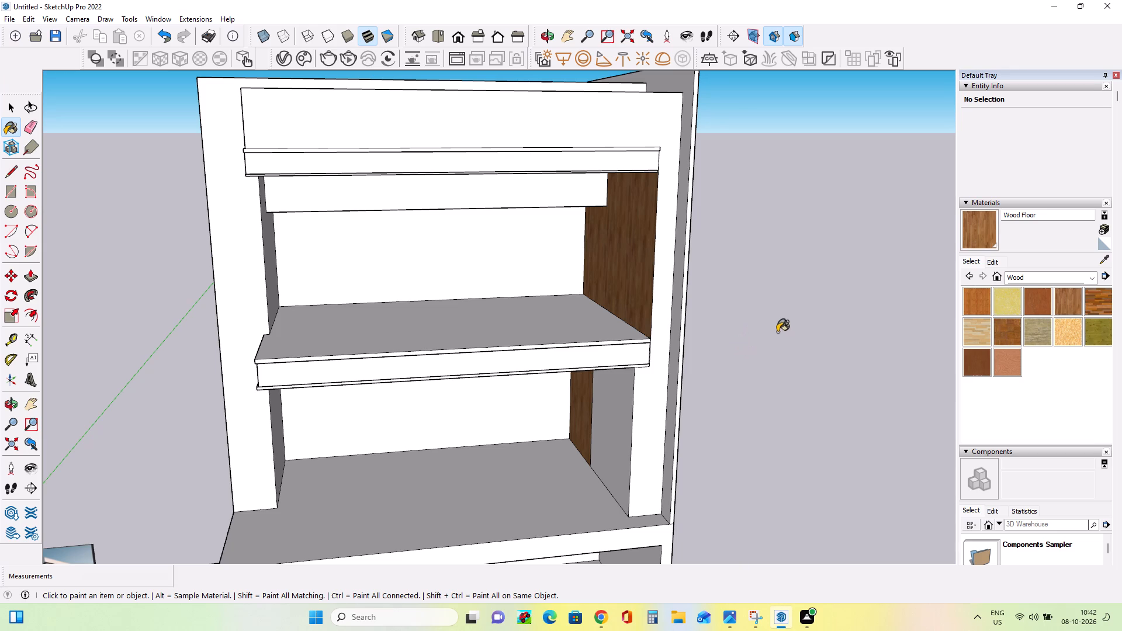
scroll(699, 321, "down", 5)
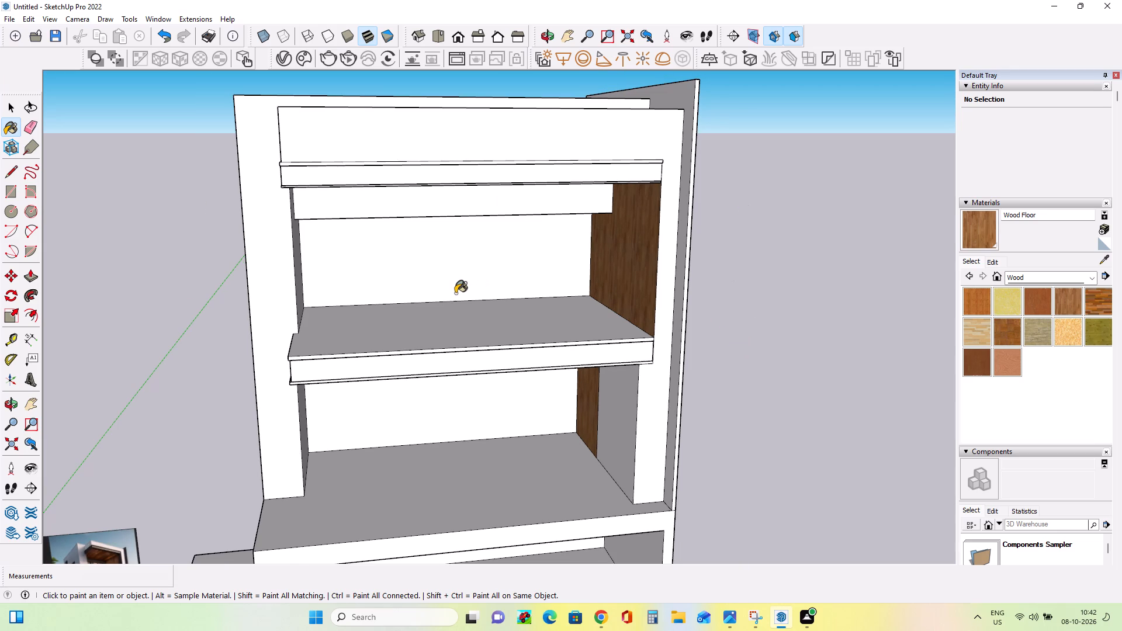
middle_click_drag(458, 294, 423, 297)
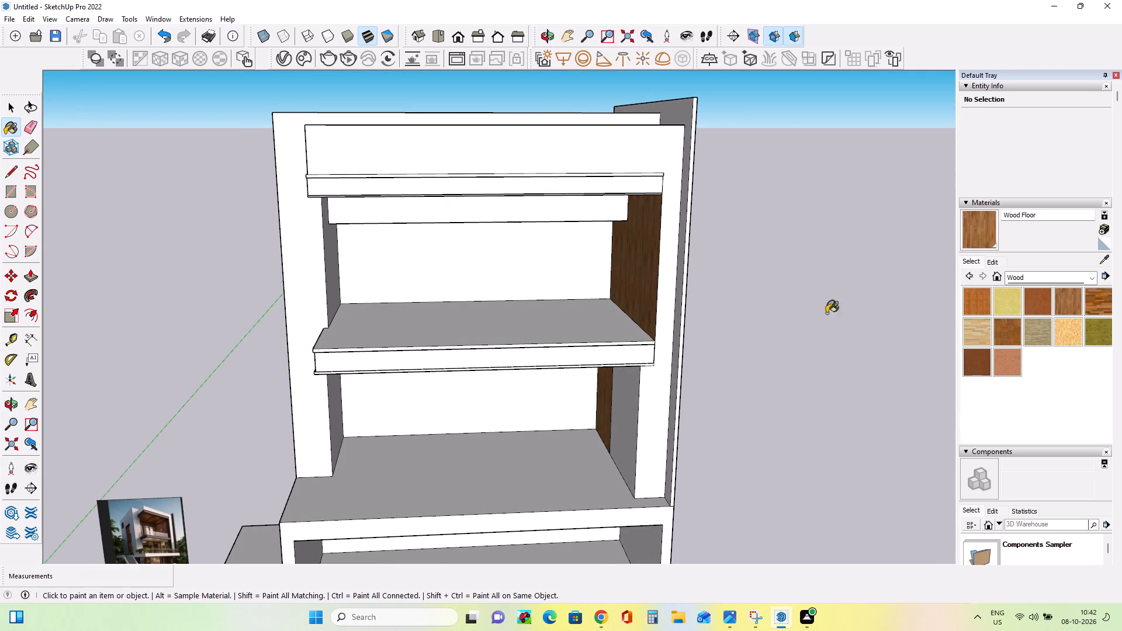
left_click(1036, 278)
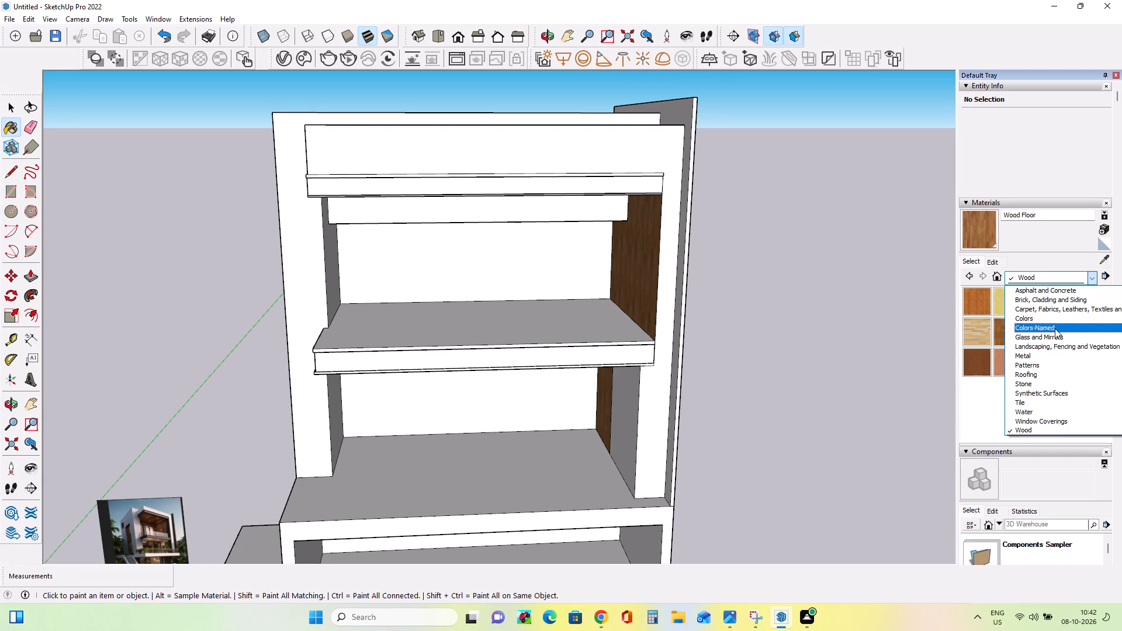
scroll(1046, 304, "up", 1)
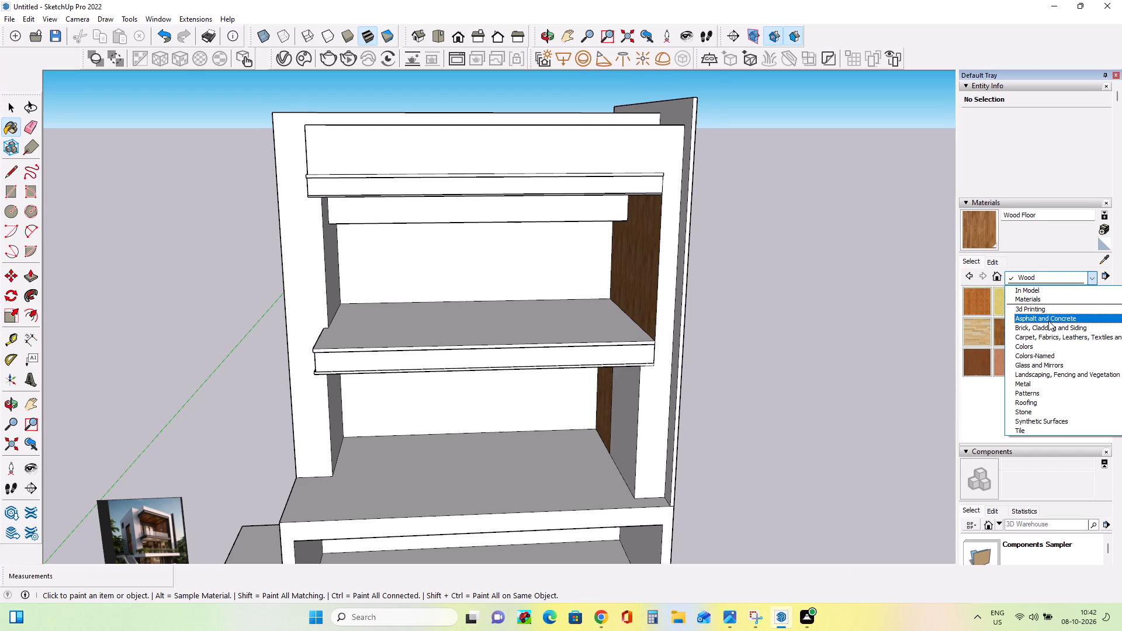
left_click(1048, 321)
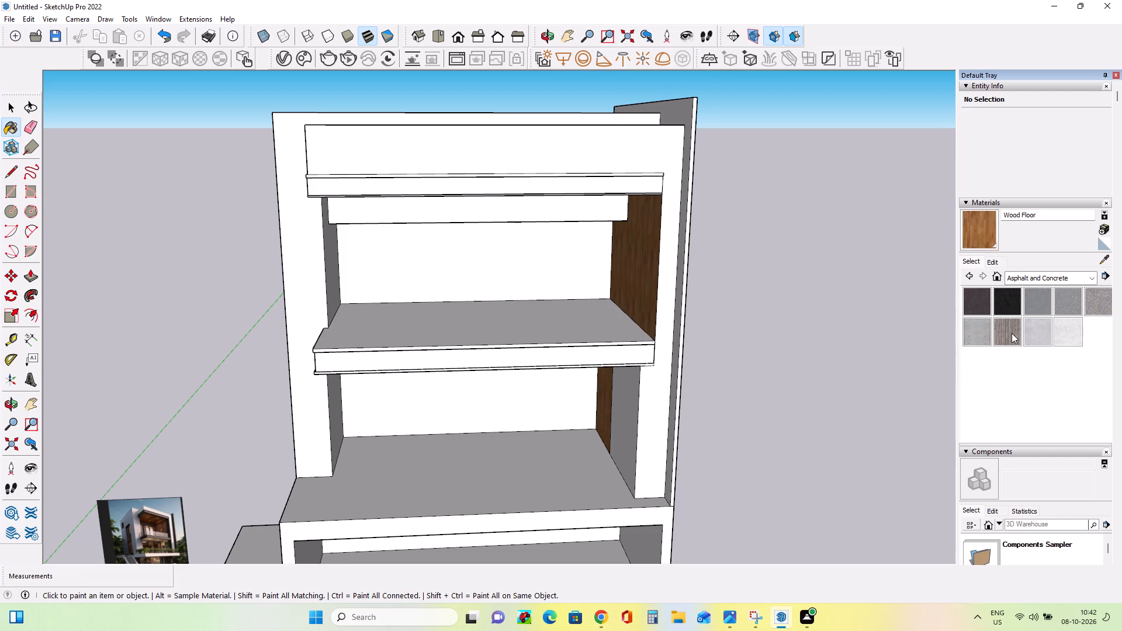
left_click(1012, 333)
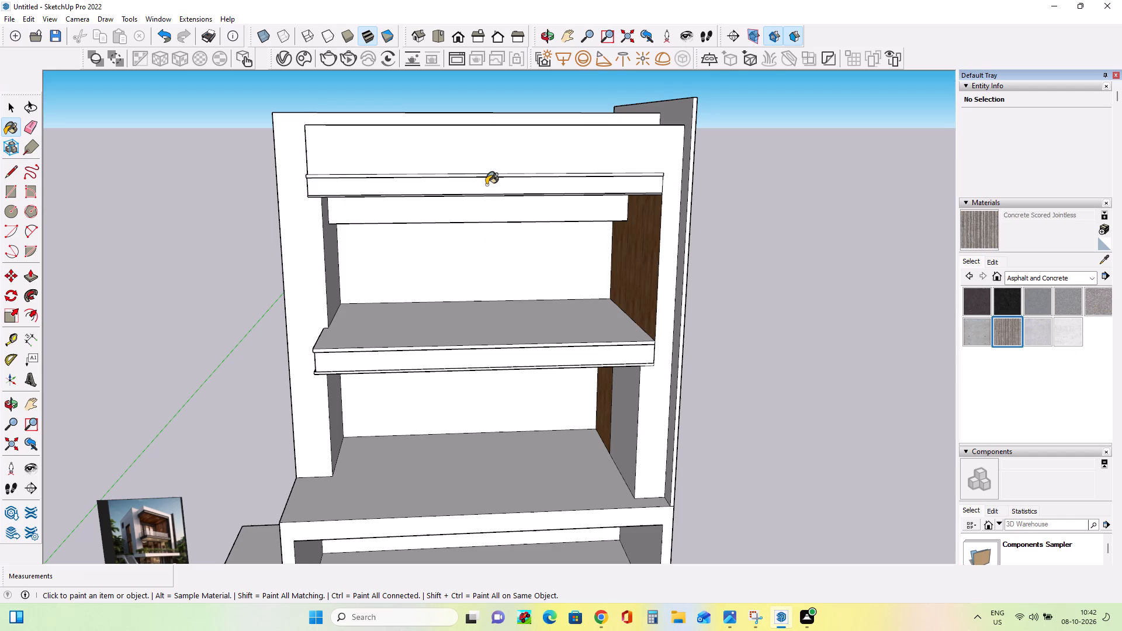
left_click(486, 185)
middle_click_drag(484, 286, 584, 289)
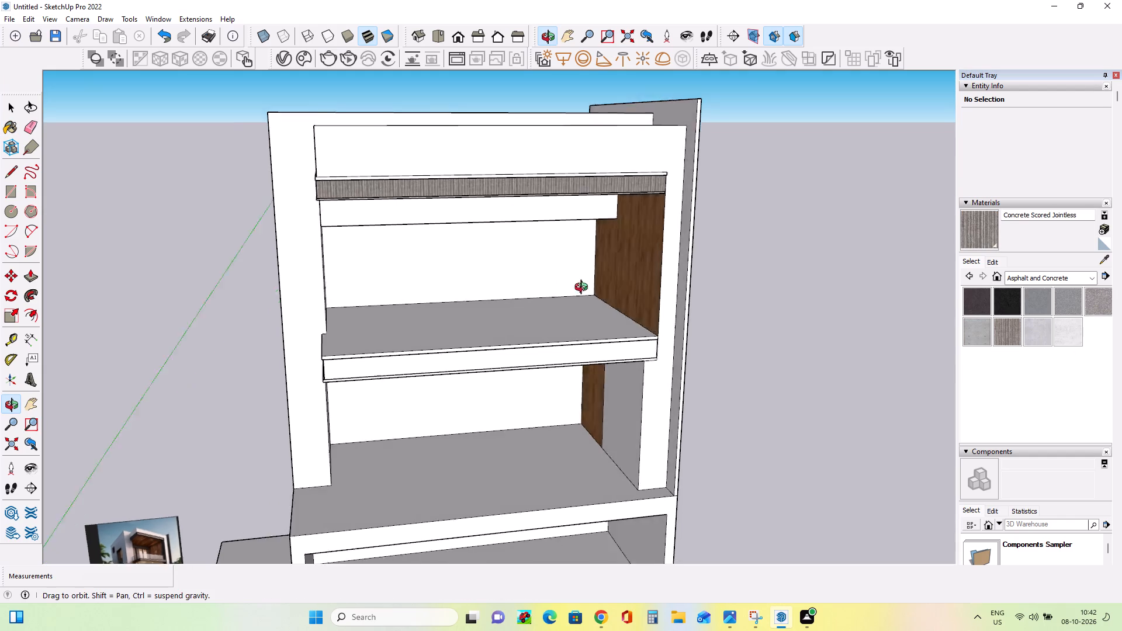
middle_click_drag(584, 289, 744, 268)
left_click(421, 181)
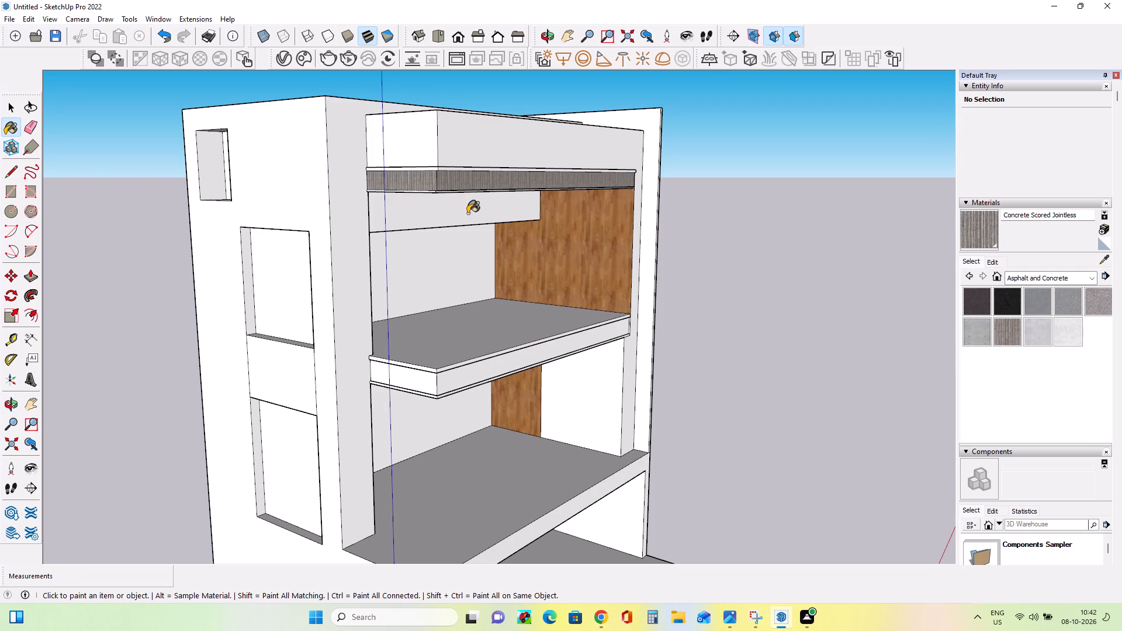
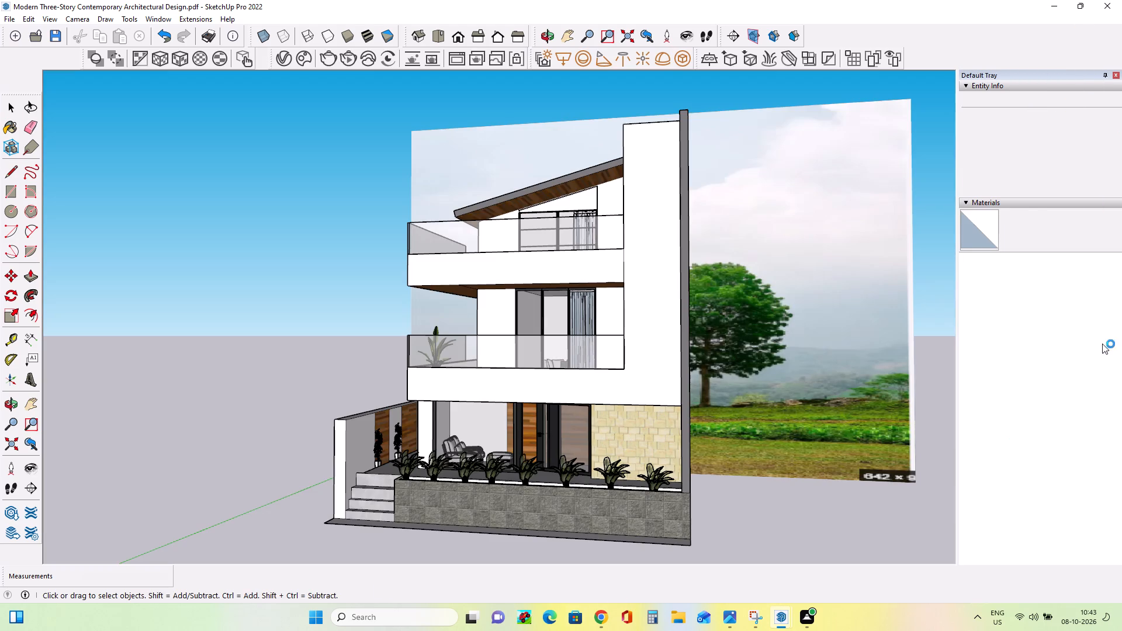
Inspect the villa from the front, both sides and above, checking the painted soffits, sloped roof, balconies and boundary walls.
scroll(483, 428, "up", 1)
middle_click_drag(483, 428, 629, 470)
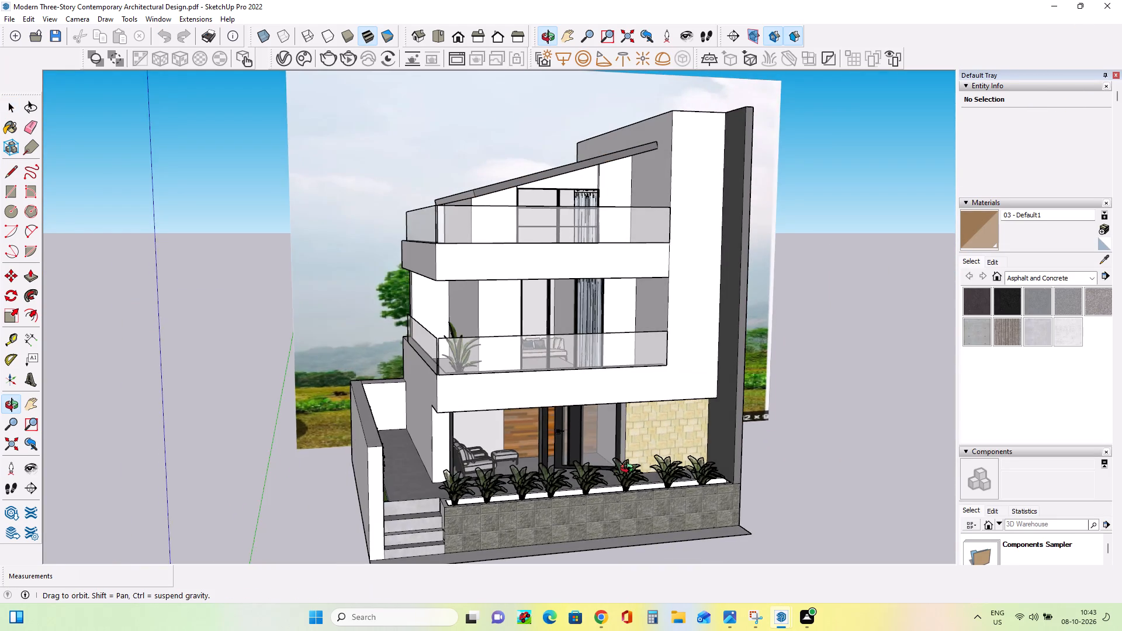
middle_click_drag(629, 470, 553, 417)
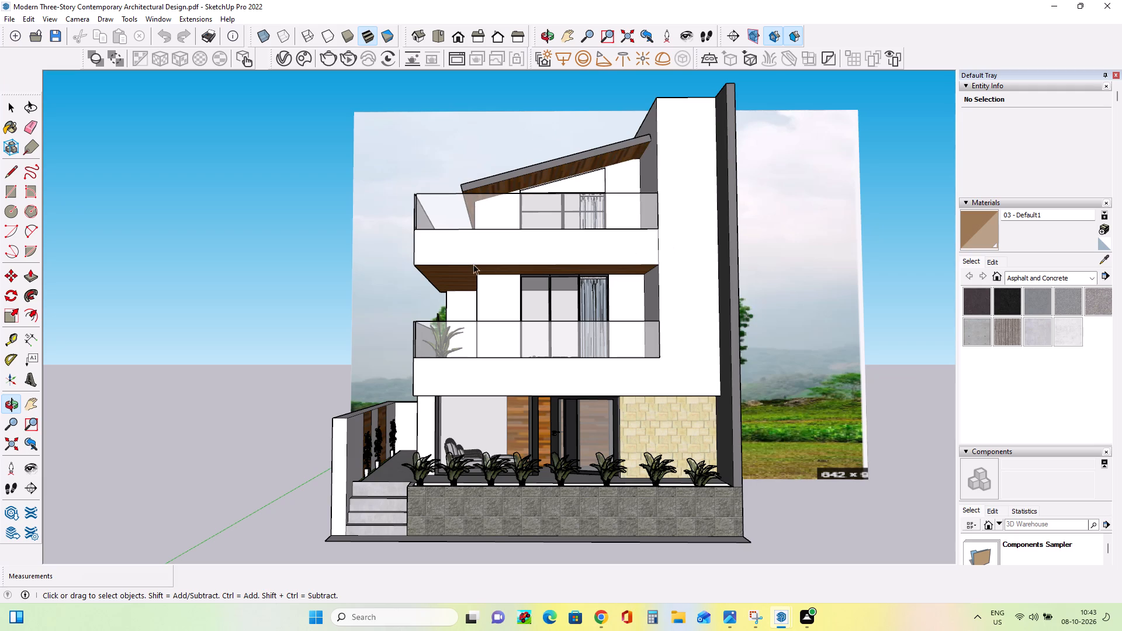
middle_click_drag(396, 315, 874, 395)
middle_click_drag(400, 219, 631, 303)
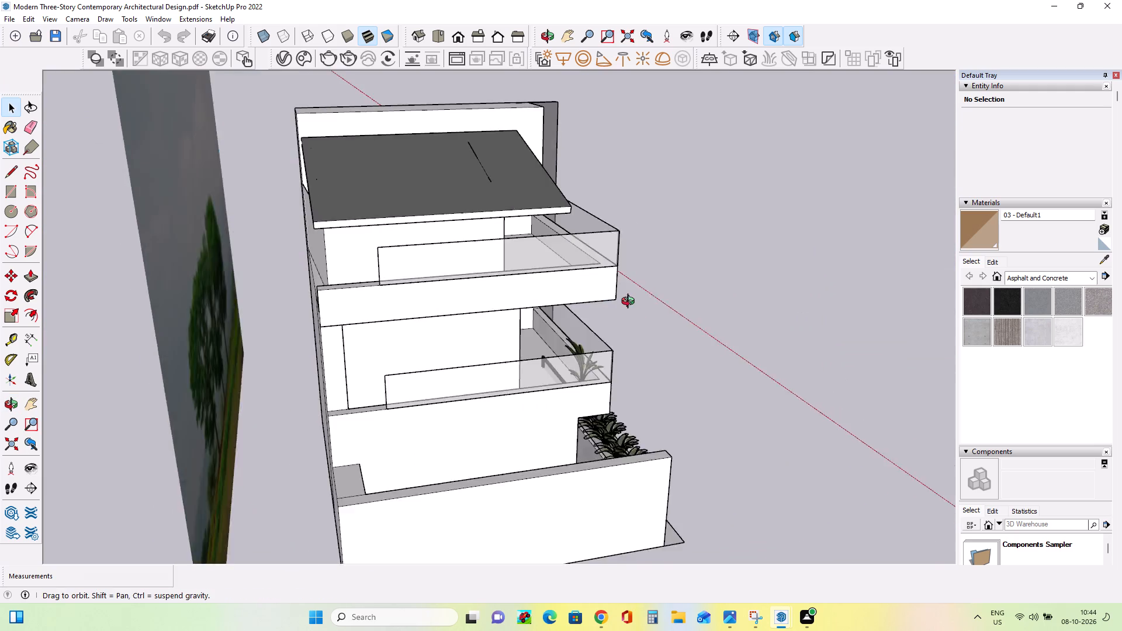
middle_click_drag(631, 303, 512, 358)
middle_click_drag(234, 261, 275, 261)
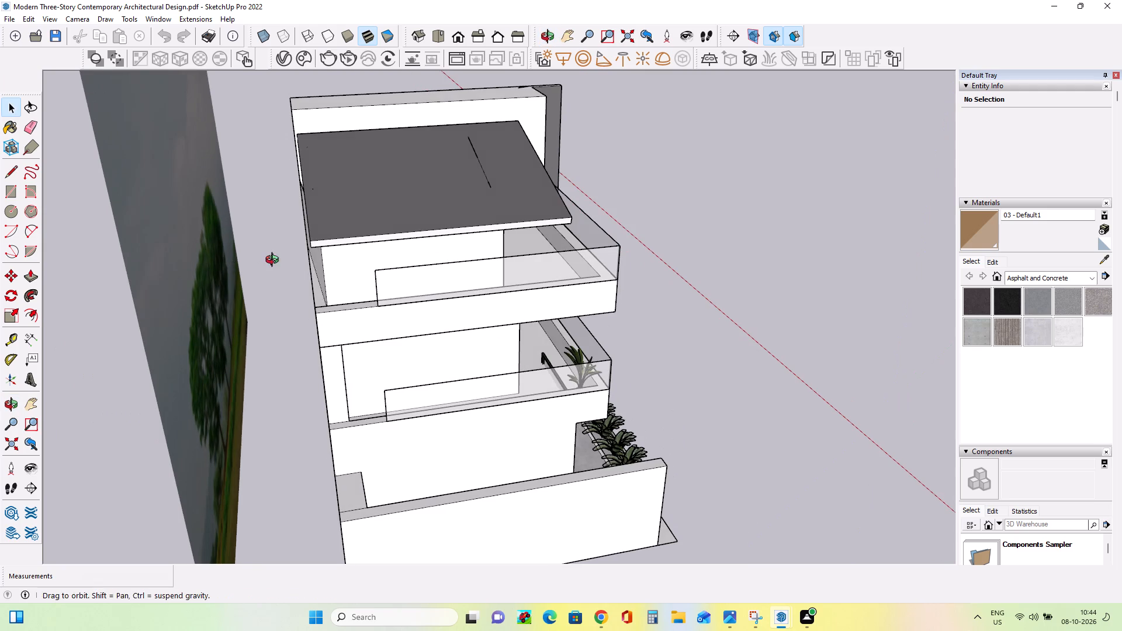
middle_click_drag(275, 261, 291, 261)
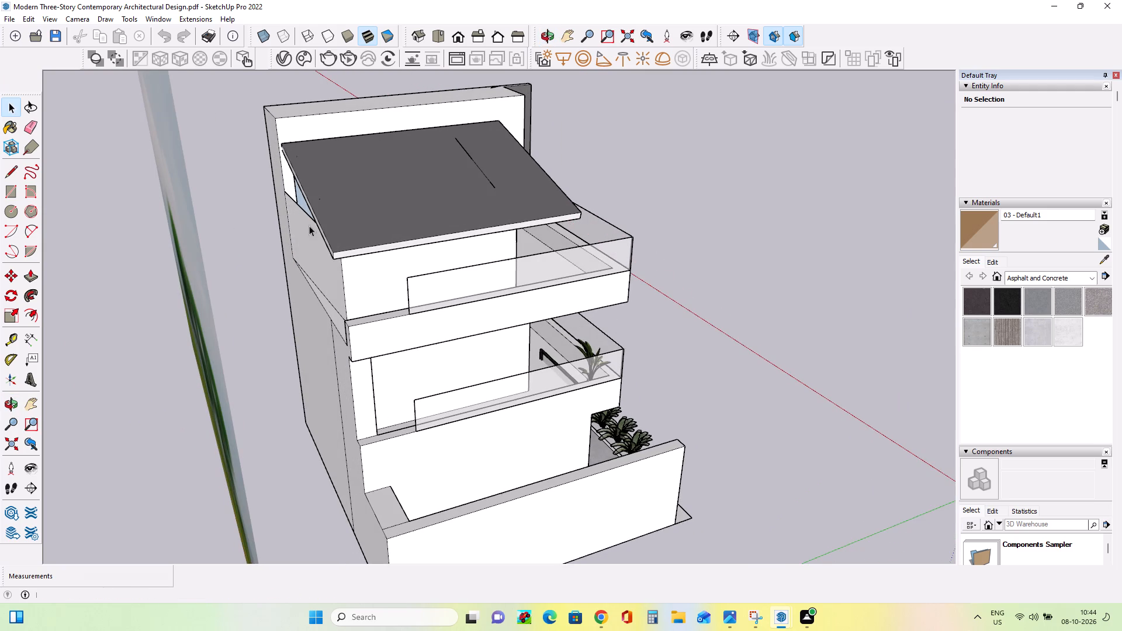
scroll(529, 319, "down", 4)
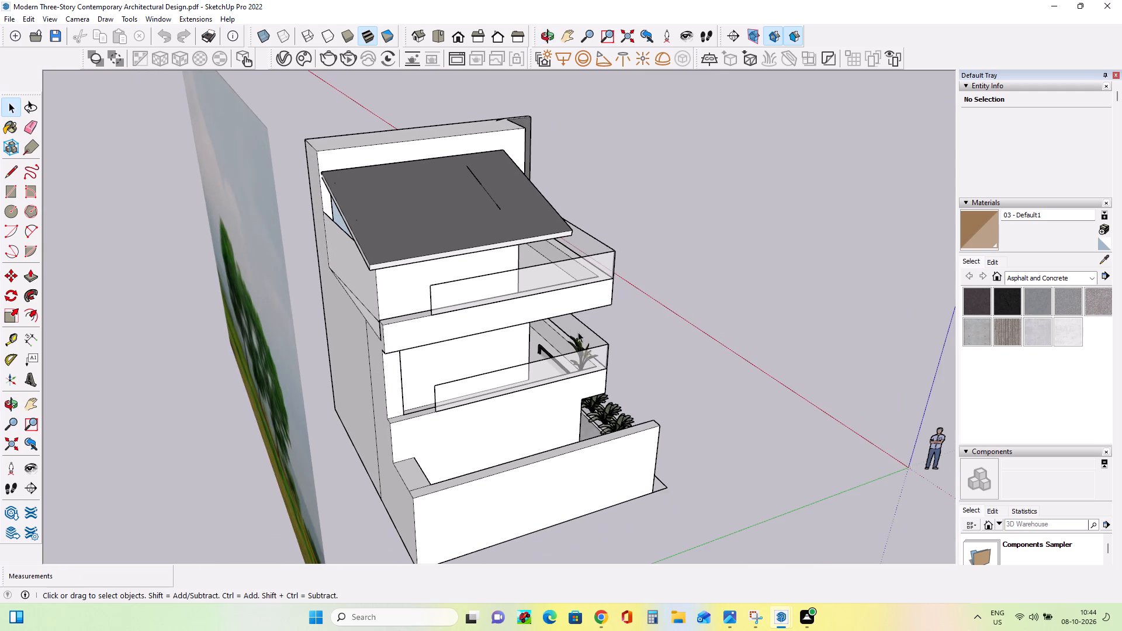
middle_click_drag(574, 333, 270, 297)
middle_click_drag(579, 272, 318, 214)
middle_click_drag(315, 214, 304, 214)
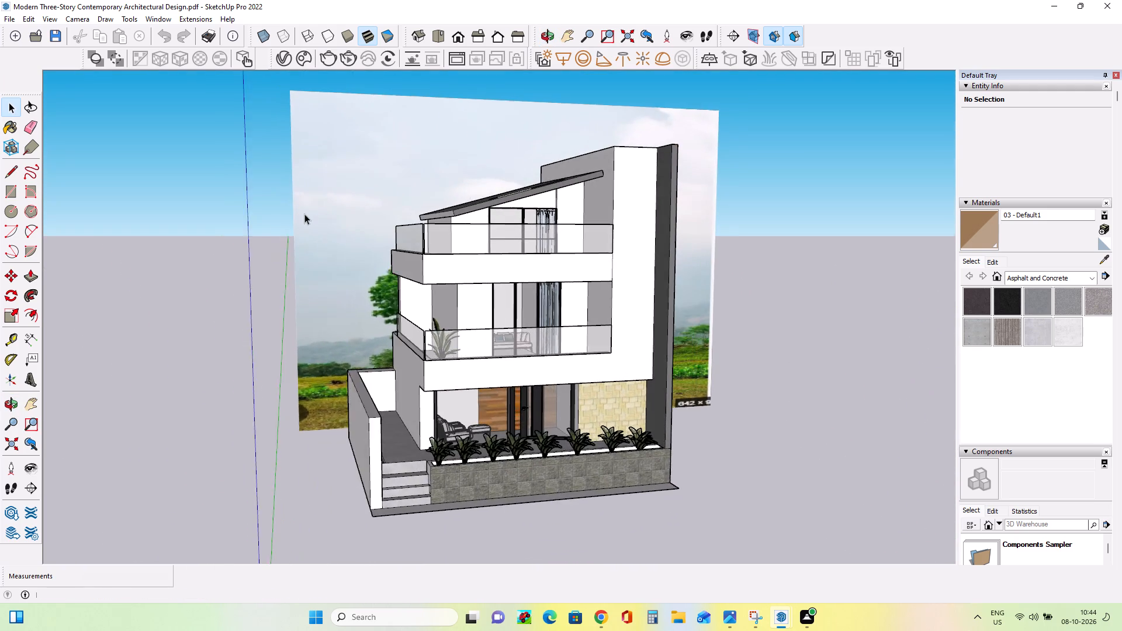
middle_click_drag(304, 214, 309, 214)
middle_click_drag(610, 292, 546, 321)
middle_click_drag(750, 338, 676, 326)
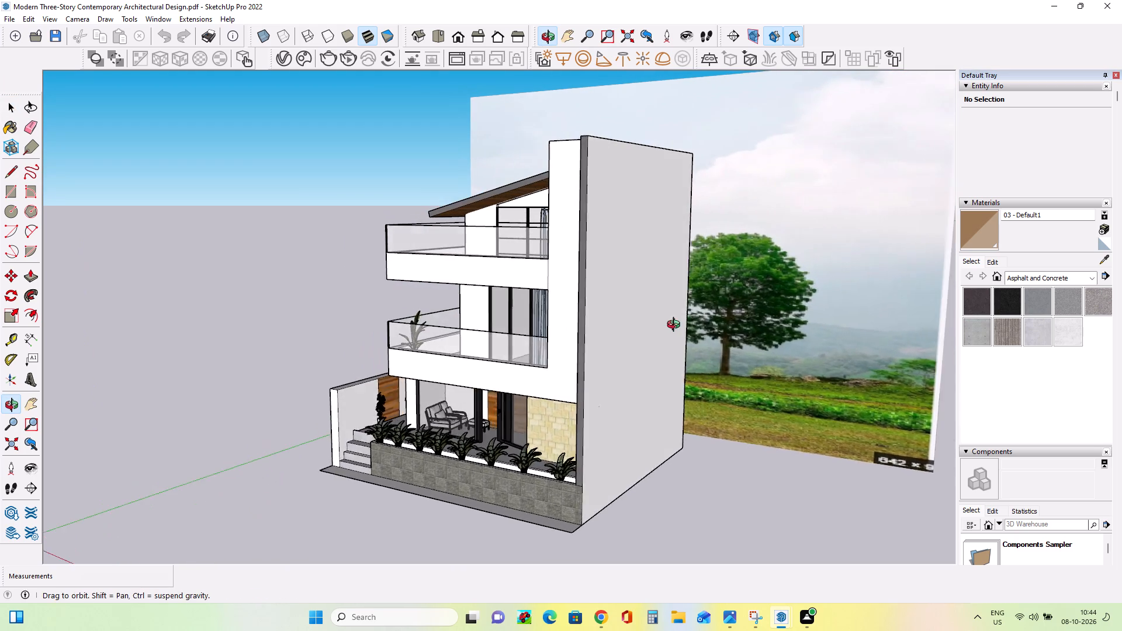
middle_click_drag(676, 326, 874, 320)
middle_click_drag(620, 338, 816, 338)
middle_click_drag(382, 335, 493, 337)
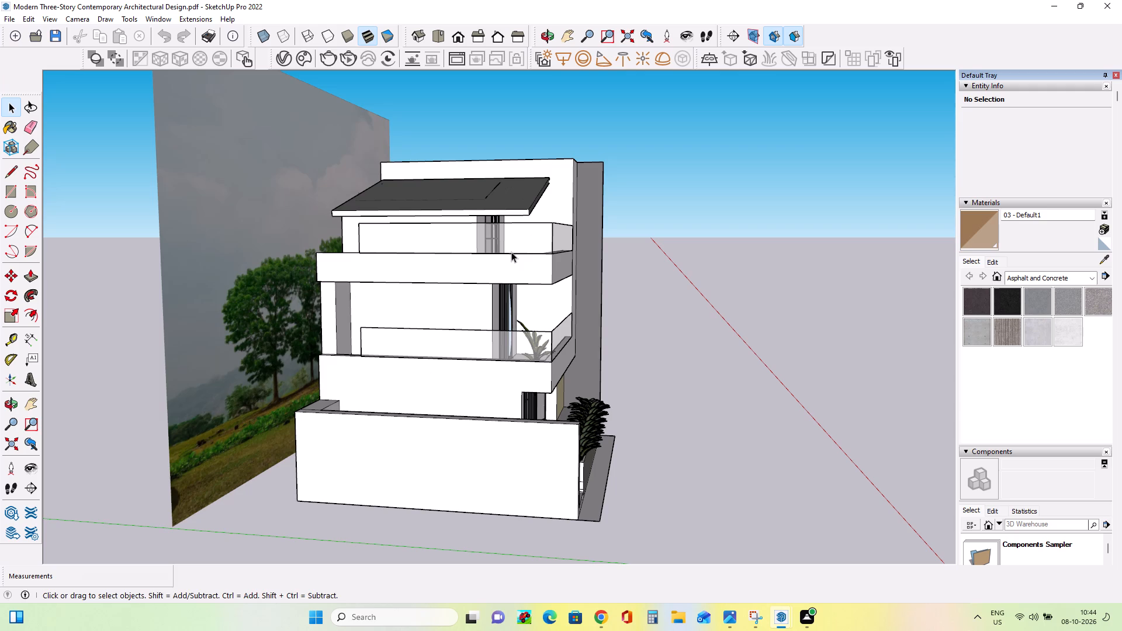
middle_click_drag(554, 279, 456, 272)
middle_click_drag(426, 268, 404, 267)
middle_click_drag(304, 271, 295, 272)
middle_click_drag(275, 274, 168, 282)
middle_click_drag(625, 334, 410, 338)
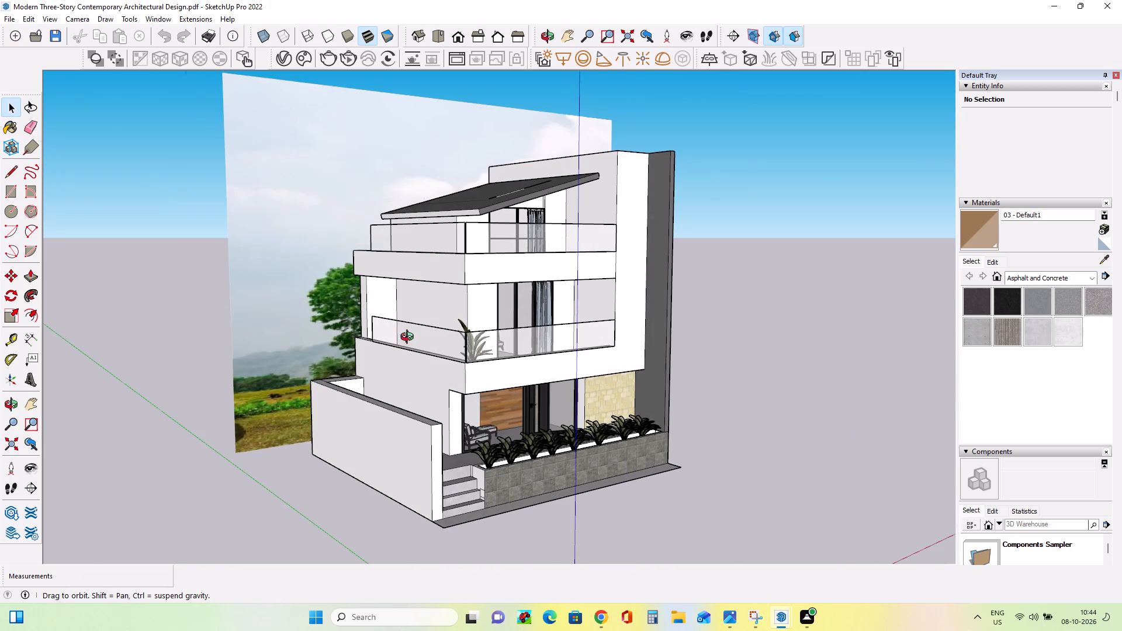
middle_click_drag(410, 338, 337, 340)
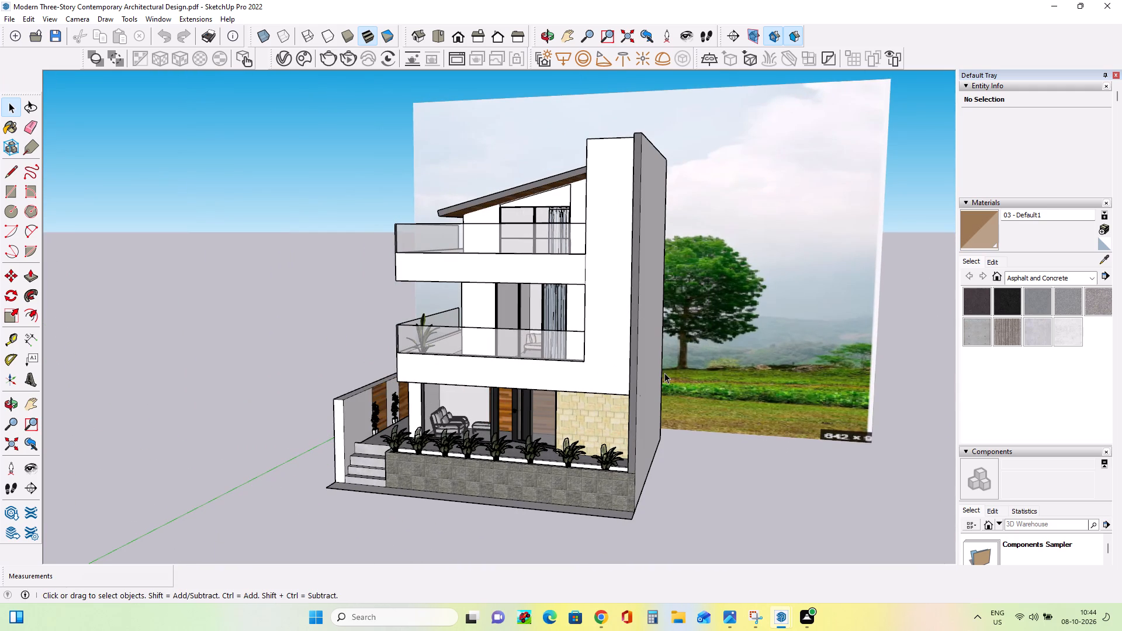
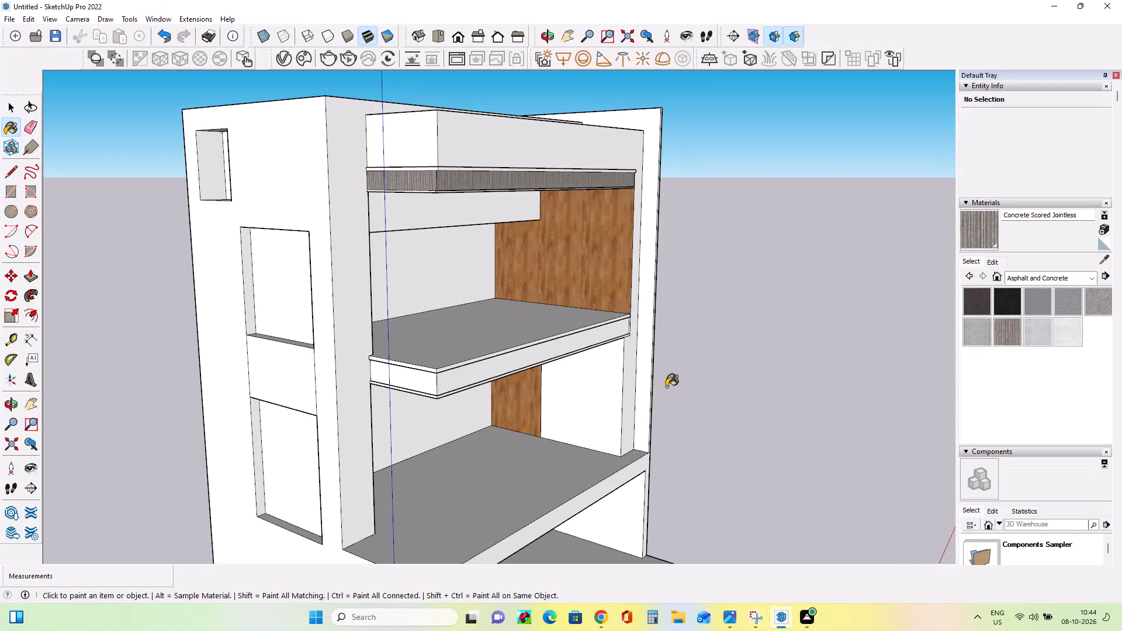
Paint the thin trim strips above and below the upper overhang's concrete band with Asphalt New, on the front and the side.
scroll(666, 387, "down", 6)
middle_click_drag(693, 457, 546, 426)
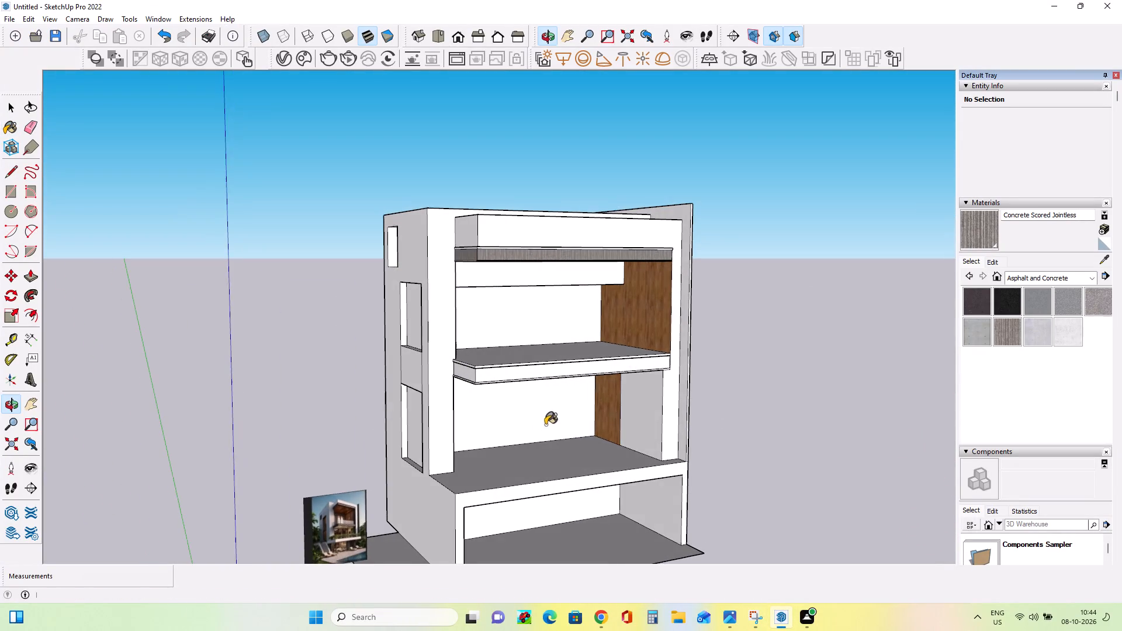
middle_click_drag(652, 410, 562, 425)
scroll(458, 275, "up", 3)
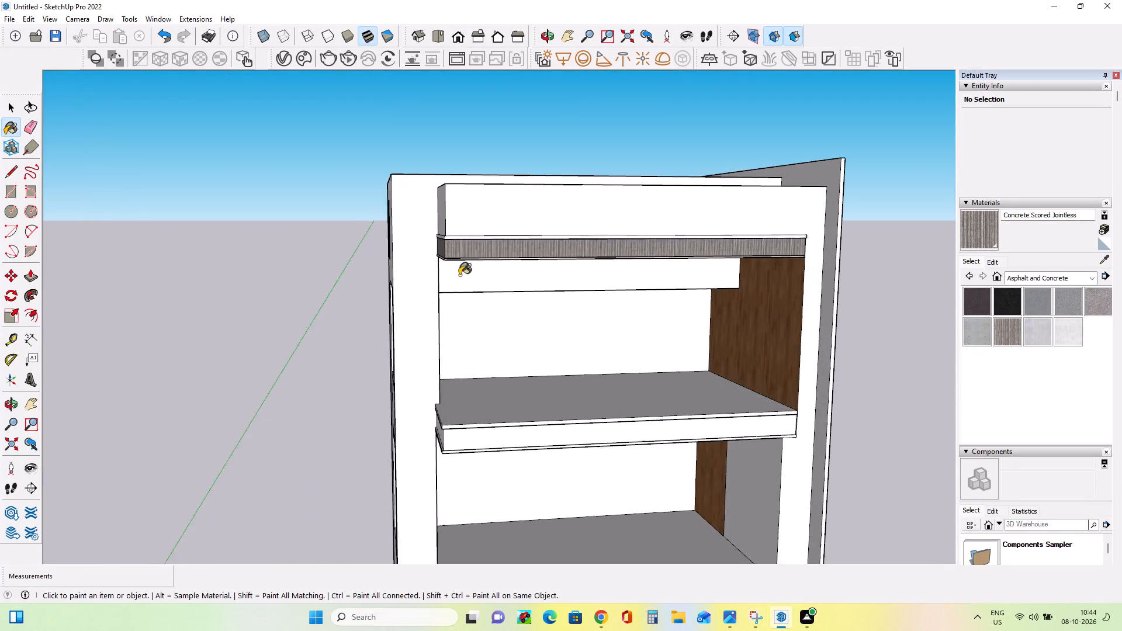
scroll(459, 275, "up", 1)
middle_click_drag(460, 275, 555, 286)
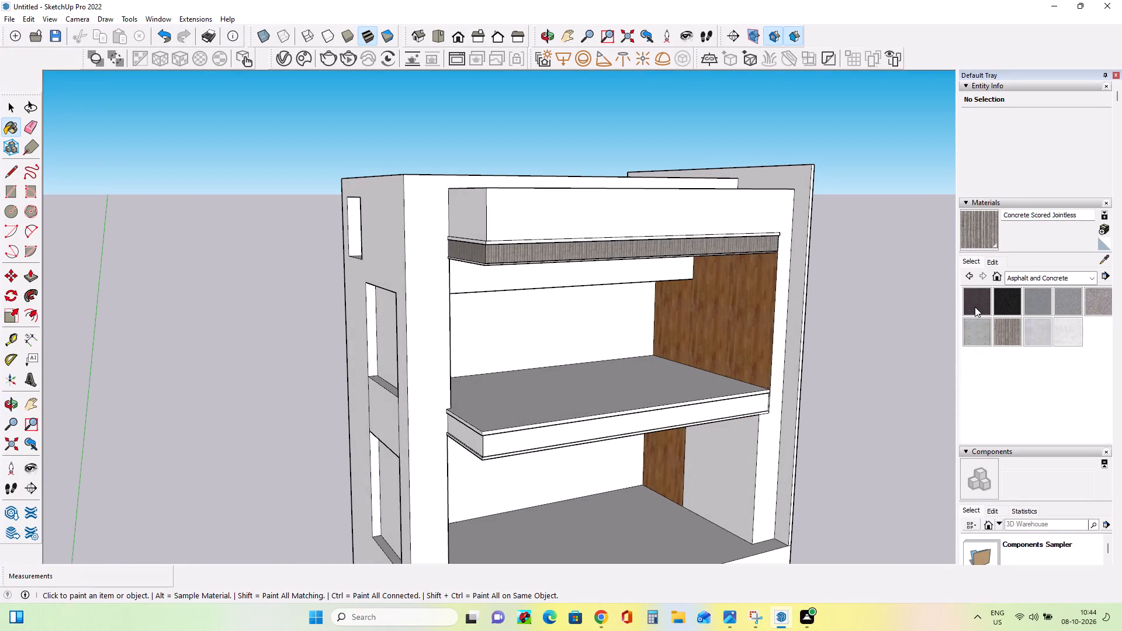
left_click(975, 307)
scroll(526, 248, "up", 5)
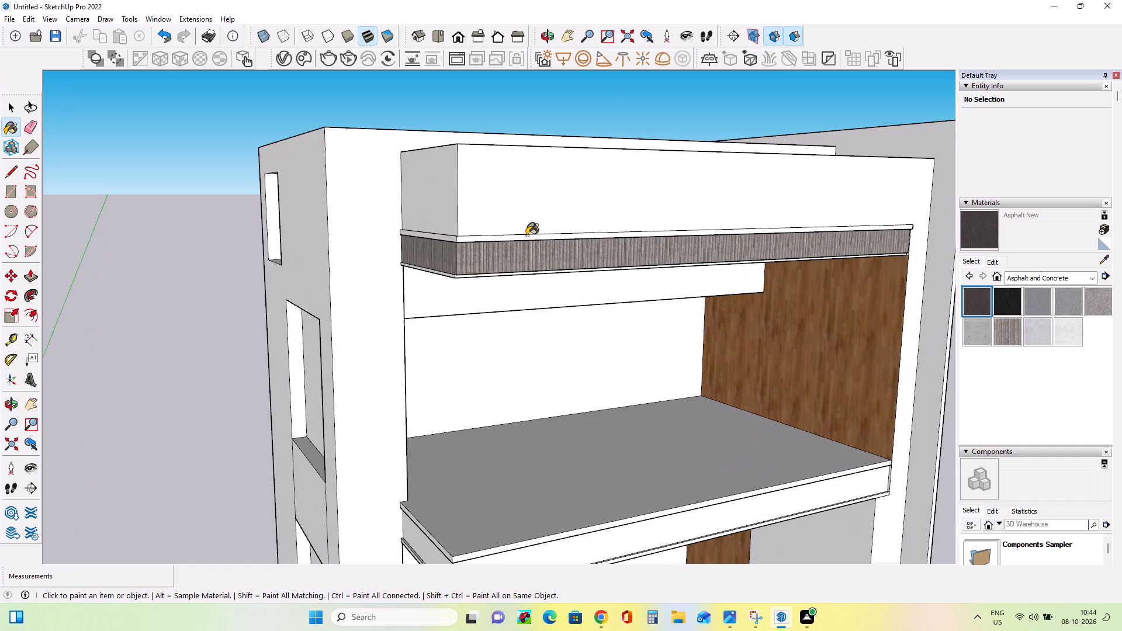
left_click(527, 235)
left_click(455, 241)
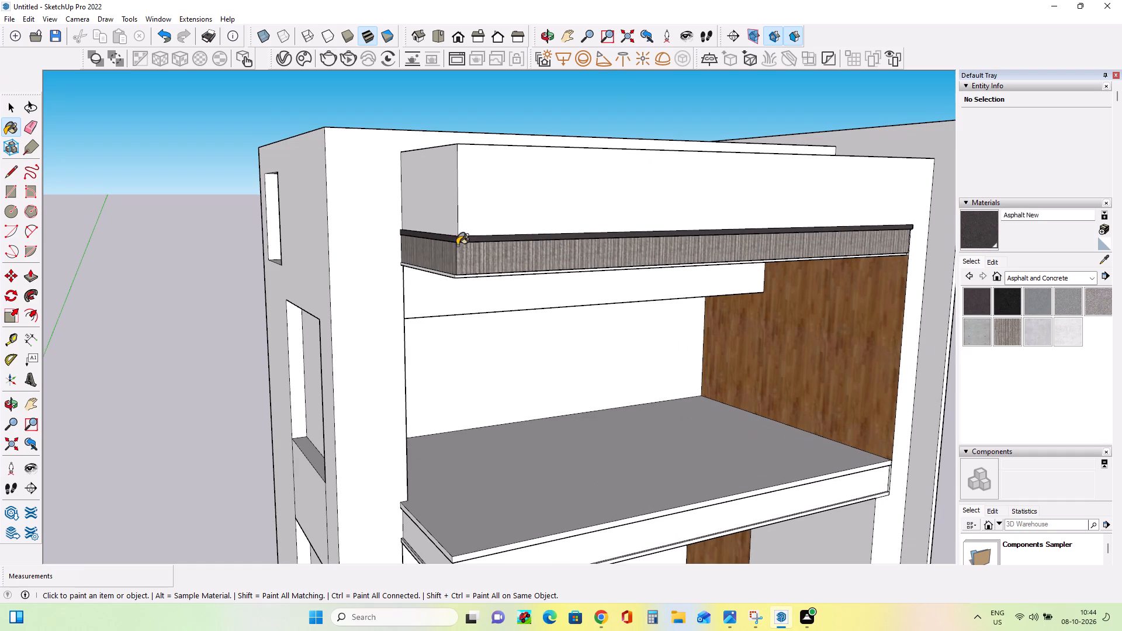
left_click(465, 276)
scroll(449, 280, "up", 2)
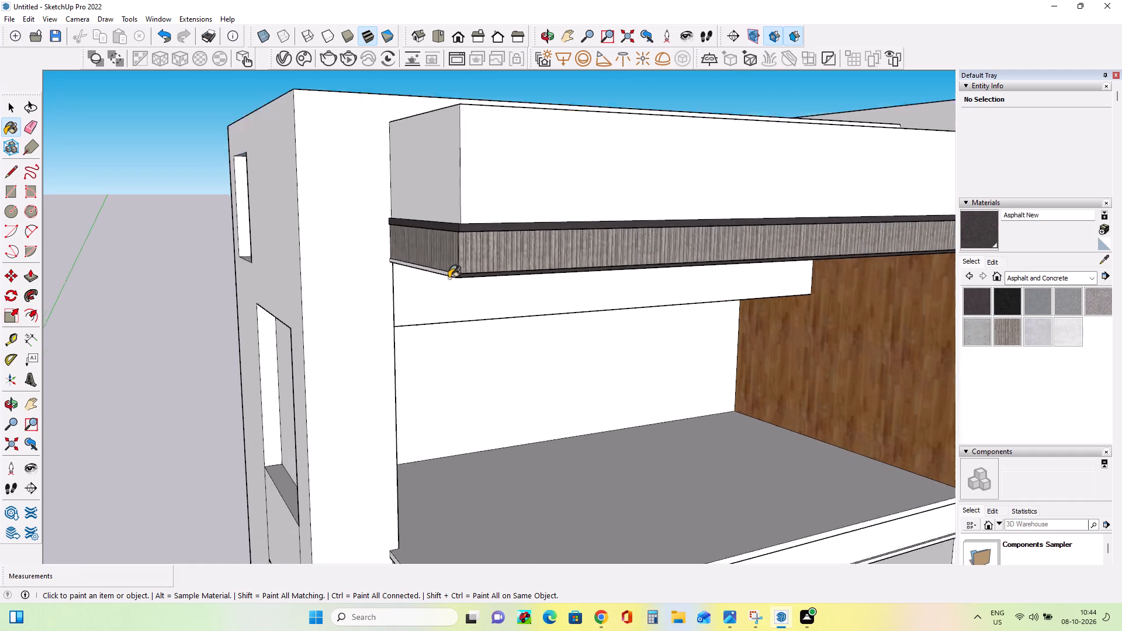
scroll(449, 278, "up", 5)
left_click(455, 275)
Paint the upper and lower trim strips of the middle balcony slab with Asphalt New, on the front and the side.
scroll(466, 286, "down", 5)
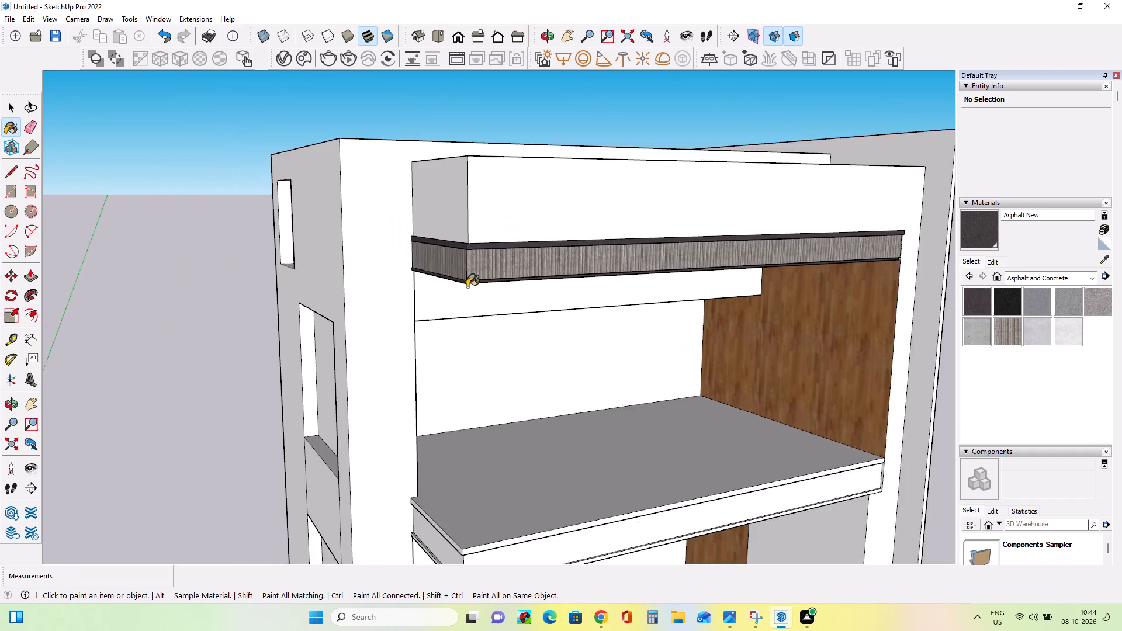
scroll(467, 287, "down", 8)
middle_click_drag(587, 519, 519, 509)
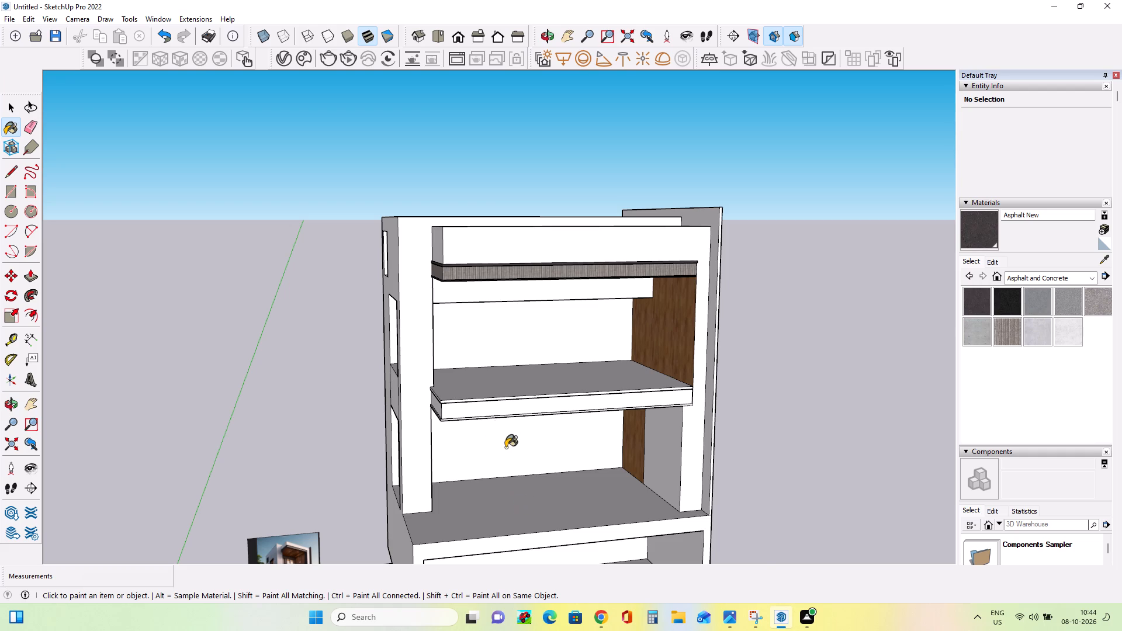
scroll(508, 454, "up", 3)
scroll(418, 393, "up", 6)
left_click(419, 362)
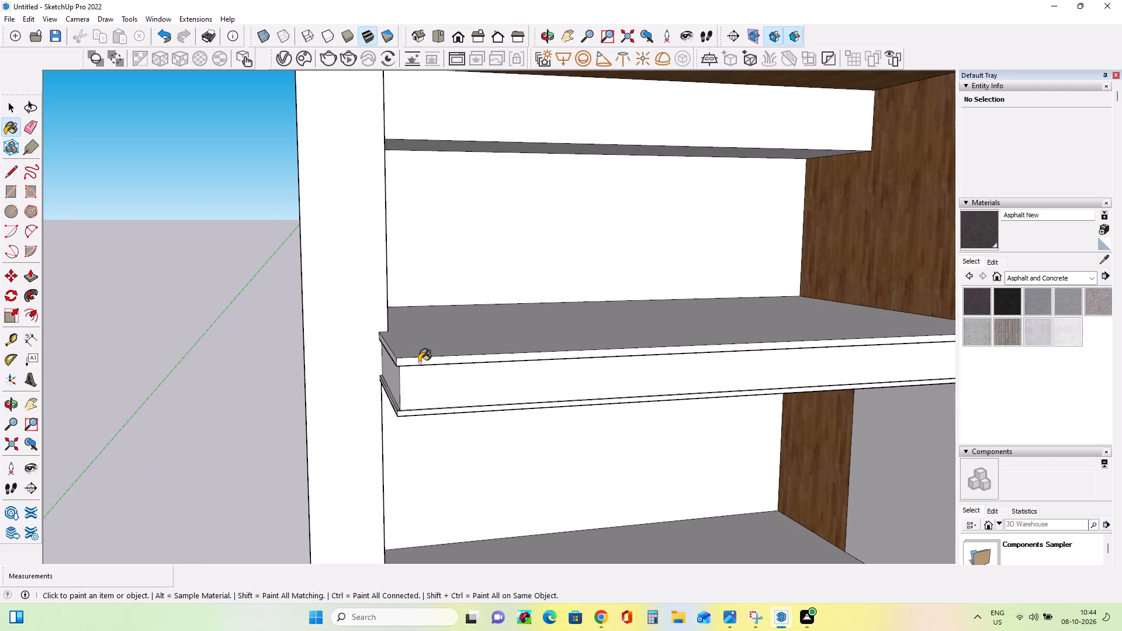
left_click(422, 414)
middle_click_drag(373, 408, 547, 413)
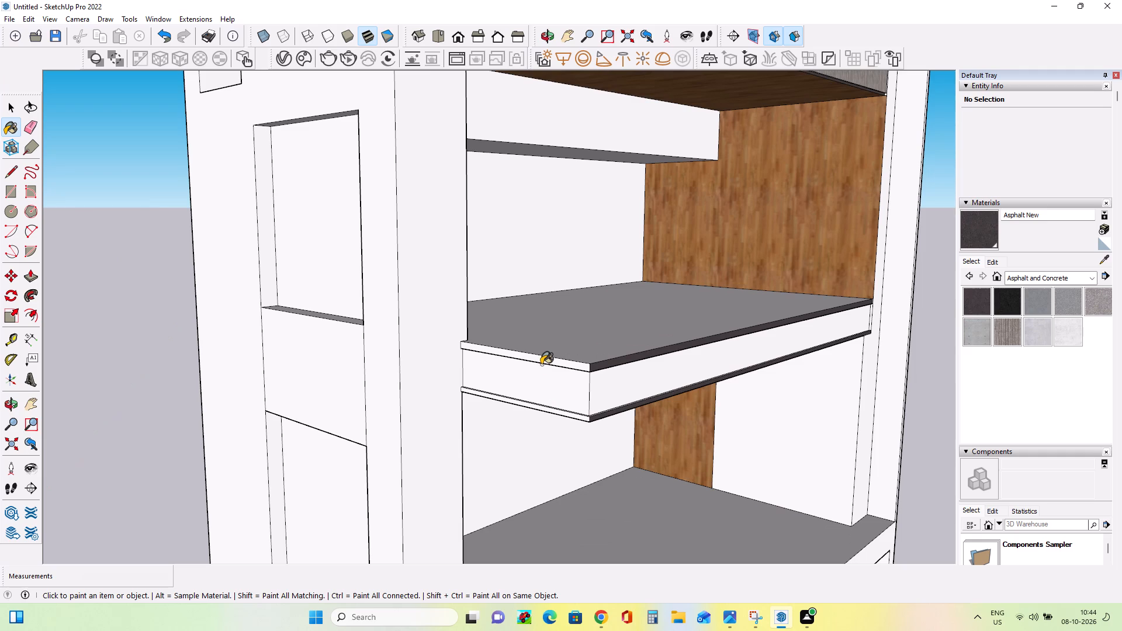
left_click(542, 362)
left_click(540, 411)
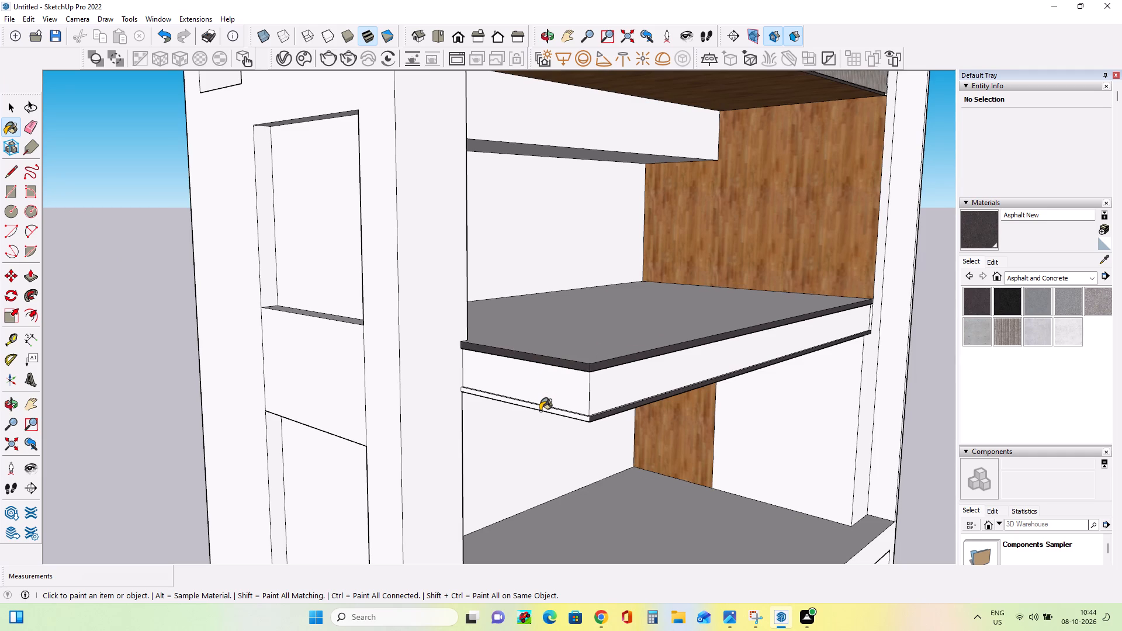
left_click(545, 411)
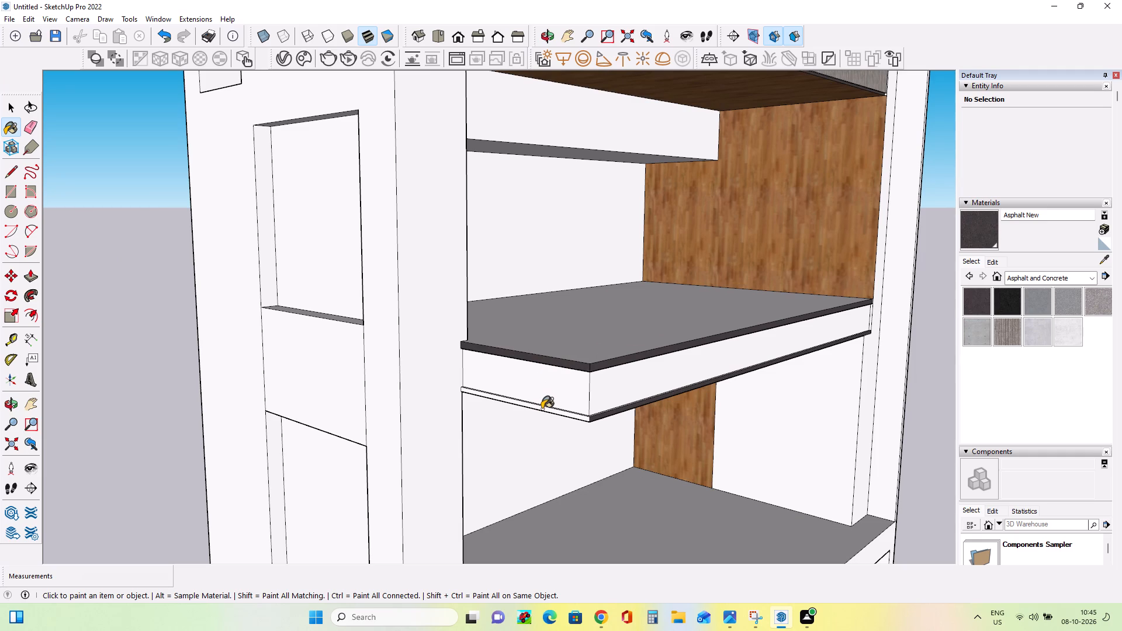
left_click(542, 407)
left_click(551, 411)
Paint the middle balcony slab's fascia between the dark trim strips with Concrete Scored Jointless.
middle_click_drag(569, 412, 424, 417)
scroll(575, 351, "down", 10)
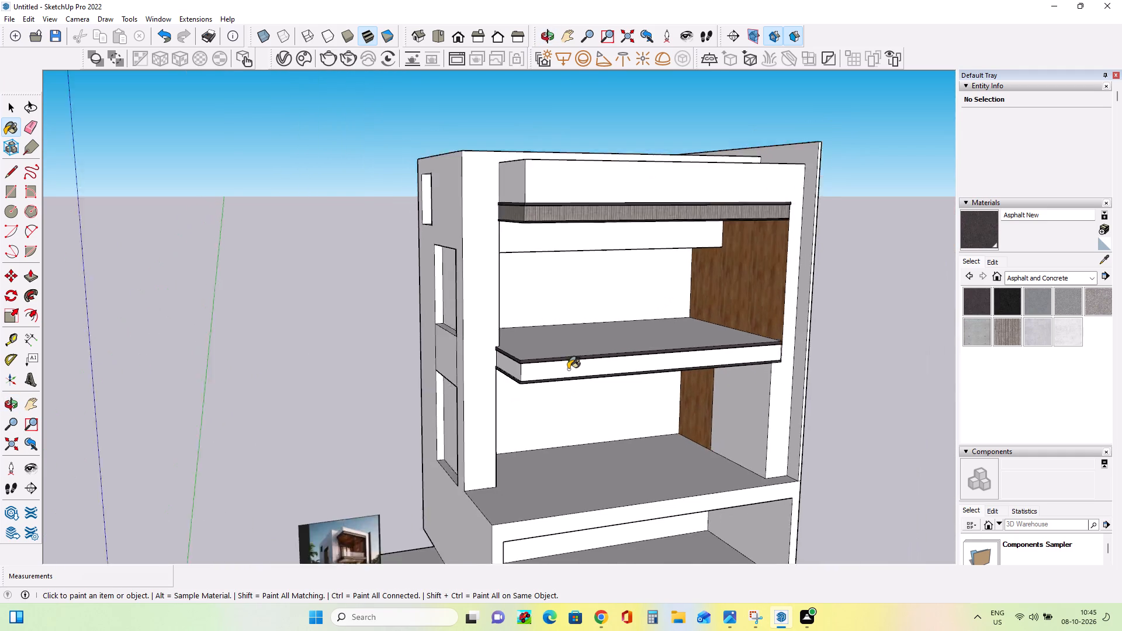
scroll(568, 369, "down", 1)
middle_click_drag(789, 363, 647, 382)
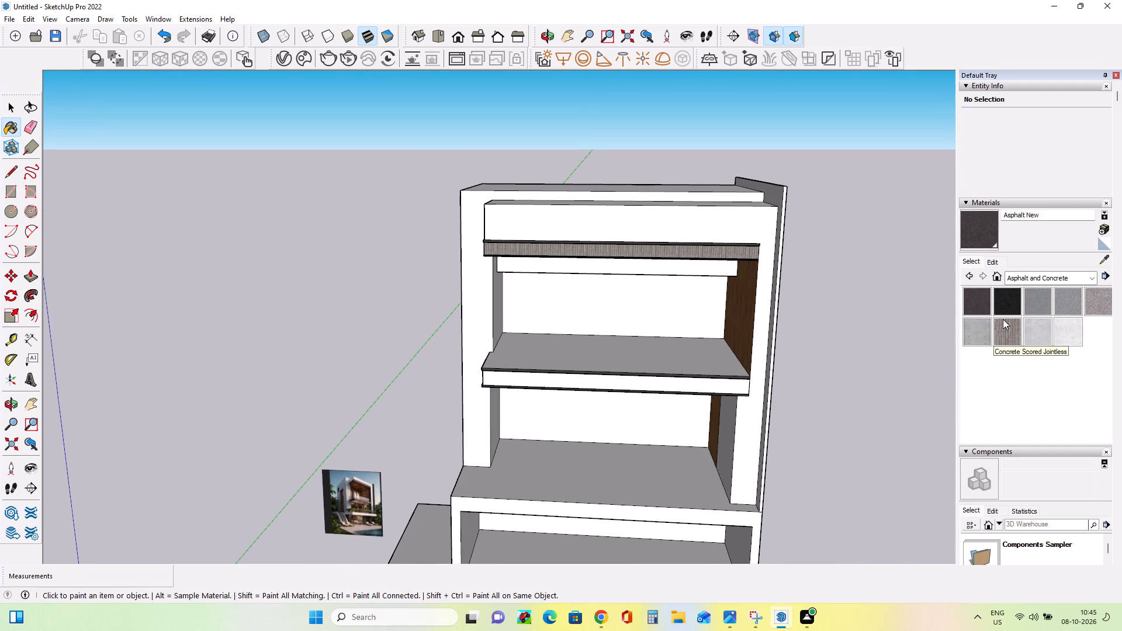
left_click(1003, 319)
left_click(692, 389)
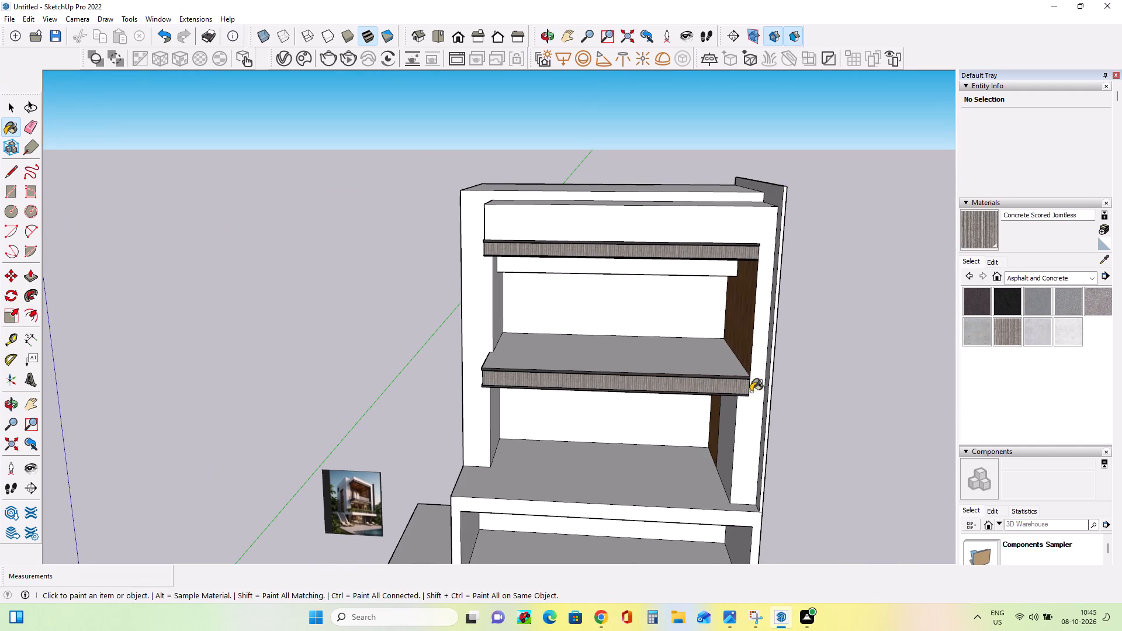
Paint the front face of the recessed beam beneath the upper overhang with Concrete Scored Jointless.
middle_click_drag(844, 391, 709, 394)
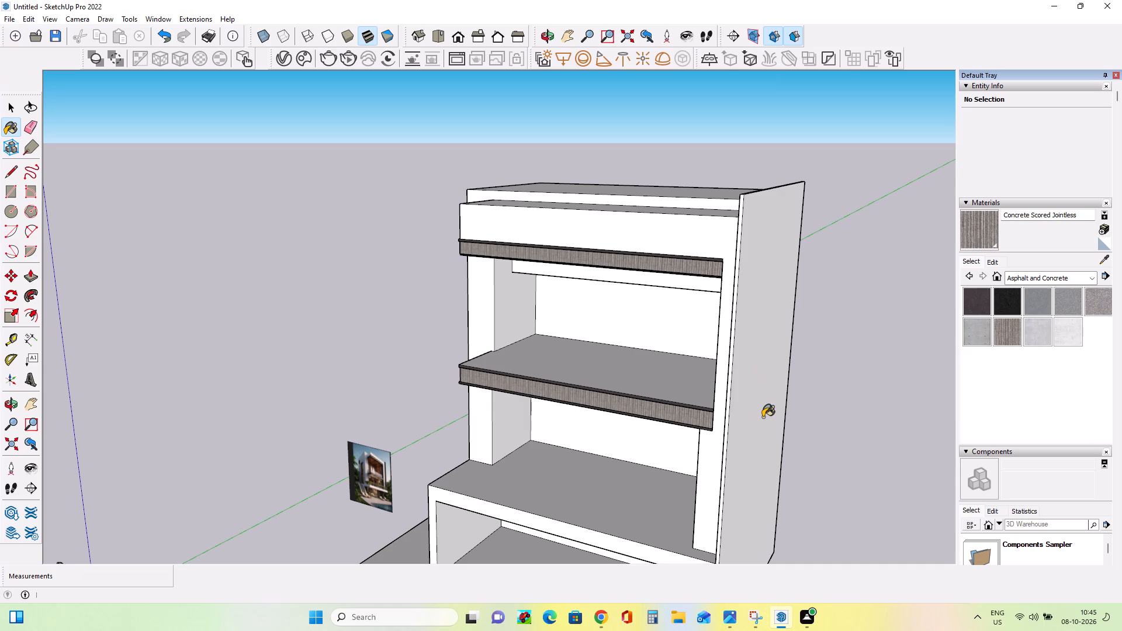
middle_click_drag(619, 431, 752, 444)
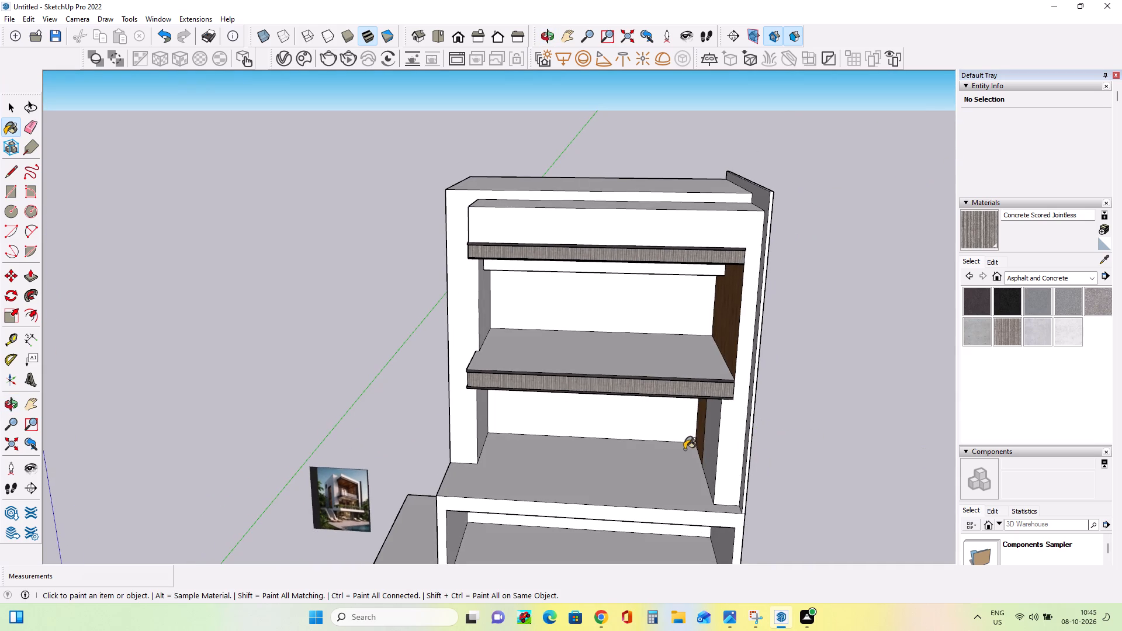
middle_click_drag(685, 449, 690, 414)
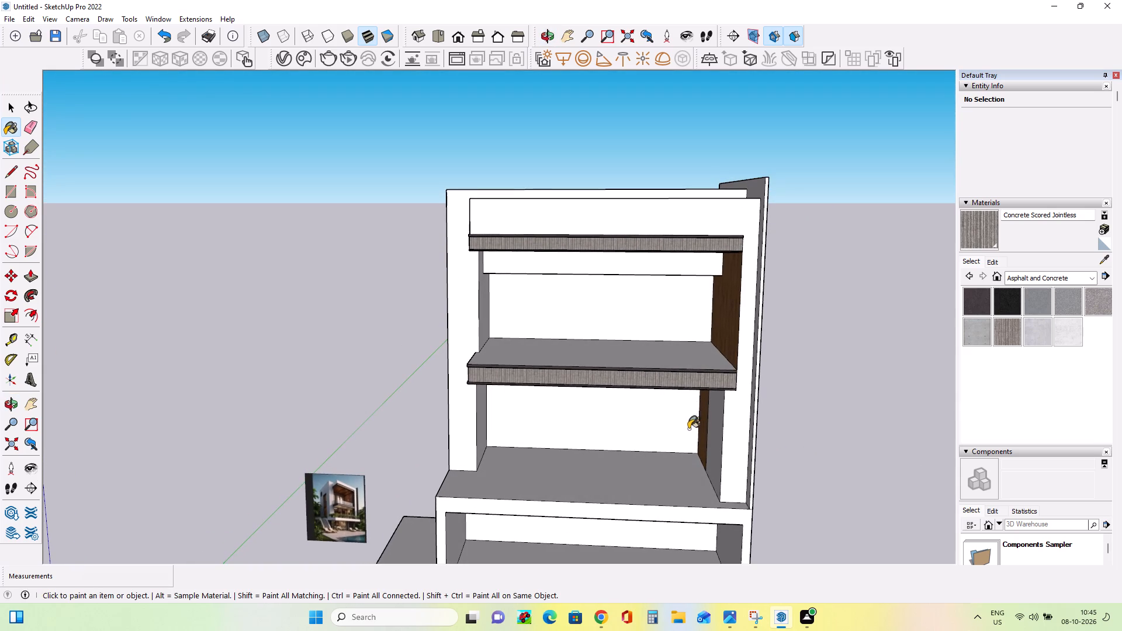
middle_click_drag(598, 303, 615, 234)
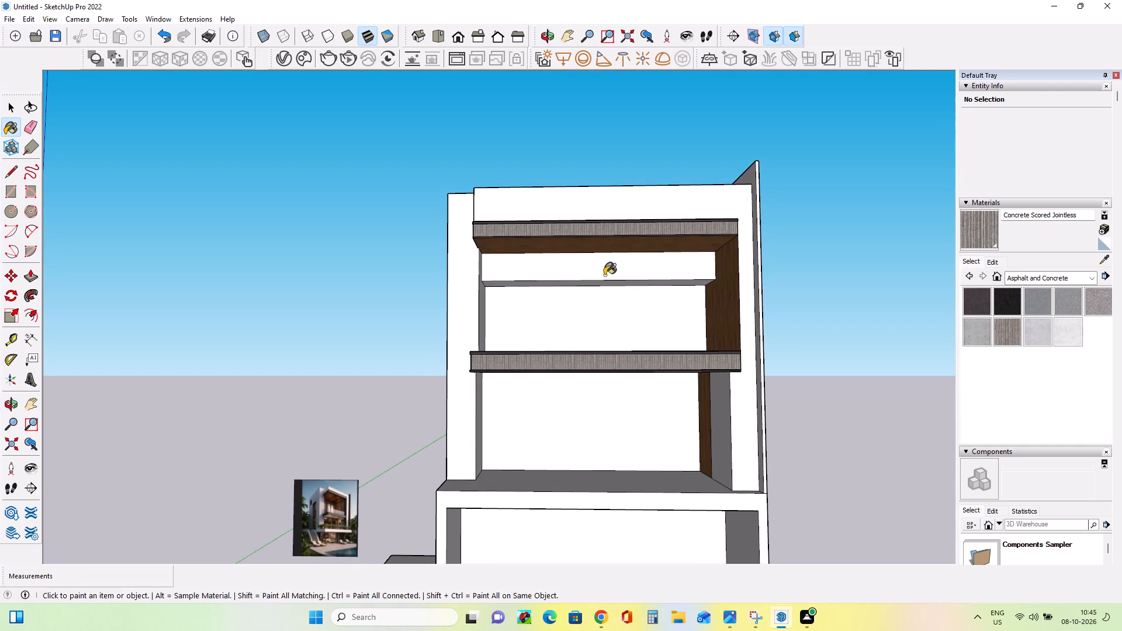
left_click(604, 271)
Paint the tall projecting side wall, including its inner and outer faces, with Concrete Scored Jointless.
middle_click_drag(638, 314, 722, 355)
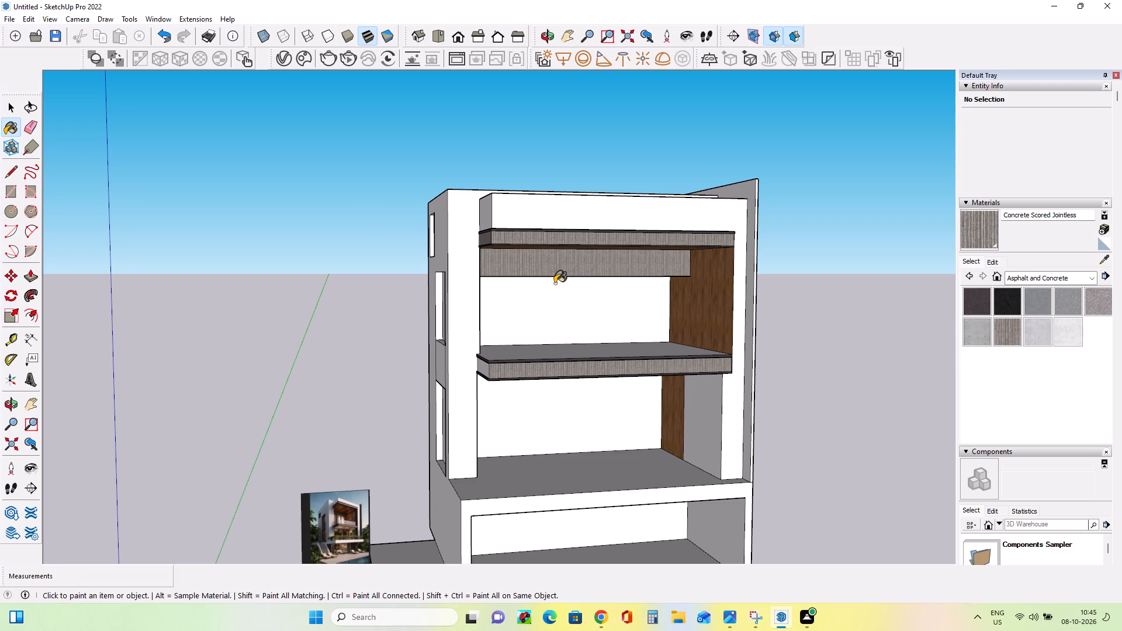
left_click(752, 317)
left_click(748, 316)
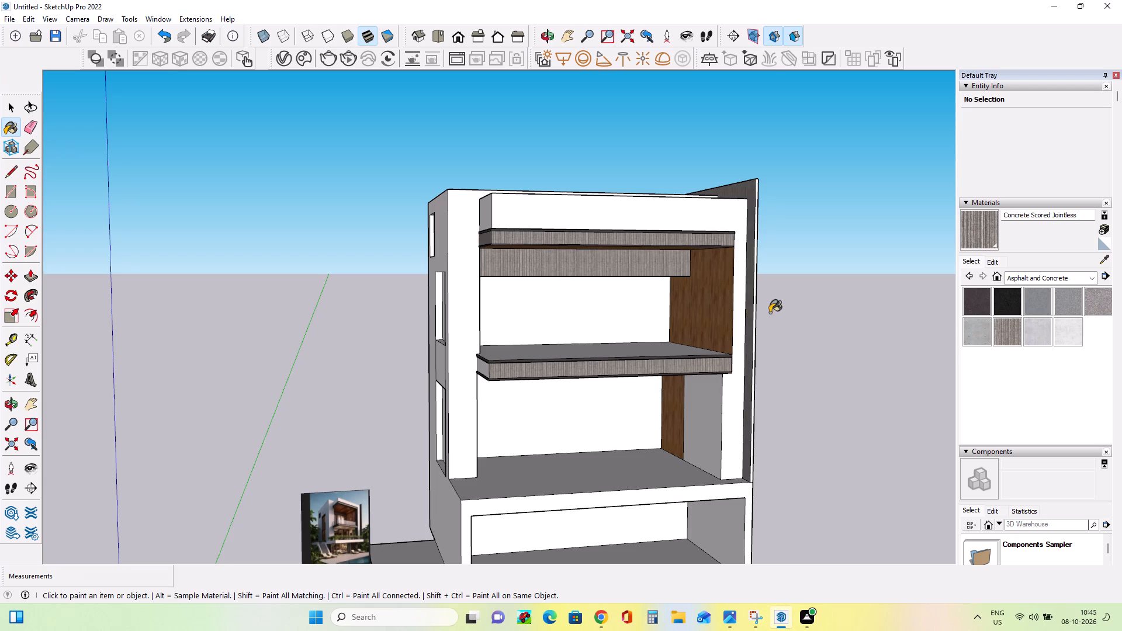
middle_click_drag(790, 313, 638, 333)
scroll(719, 383, "up", 4)
left_click(744, 384)
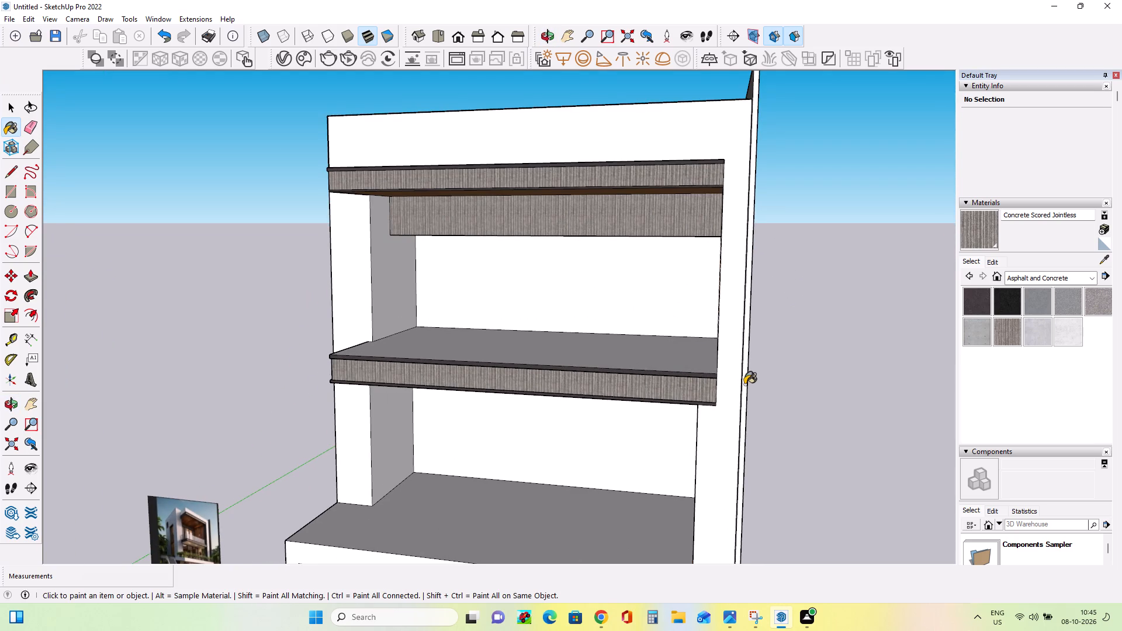
middle_click_drag(829, 390, 697, 394)
left_click(697, 393)
Examine the whole villa from the front, side and slightly above, comparing the painted bands and side wall with the reference image.
middle_click_drag(532, 396, 557, 404)
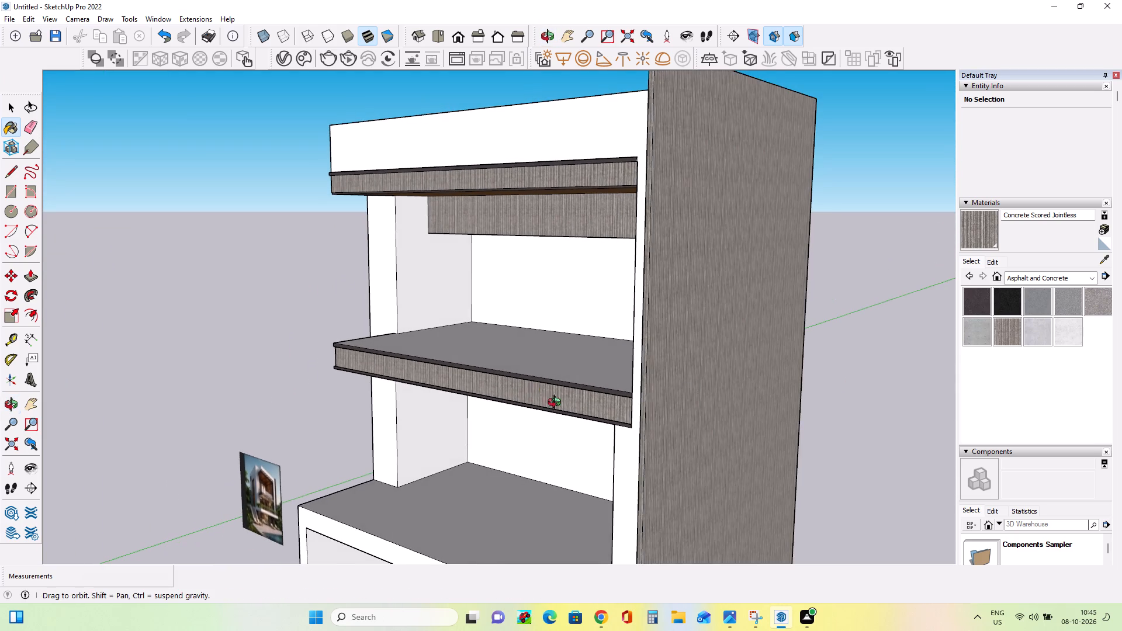
middle_click_drag(557, 404, 843, 420)
scroll(843, 420, "down", 4)
middle_click_drag(843, 420, 798, 411)
scroll(797, 411, "down", 2)
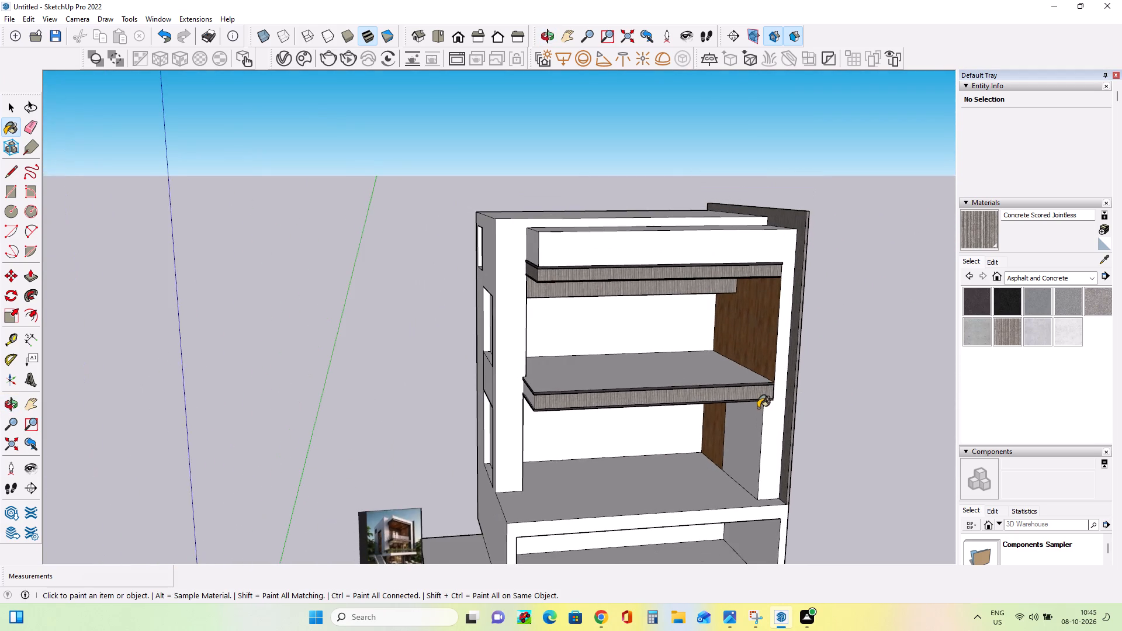
scroll(770, 431, "down", 3)
left_click(25, 408)
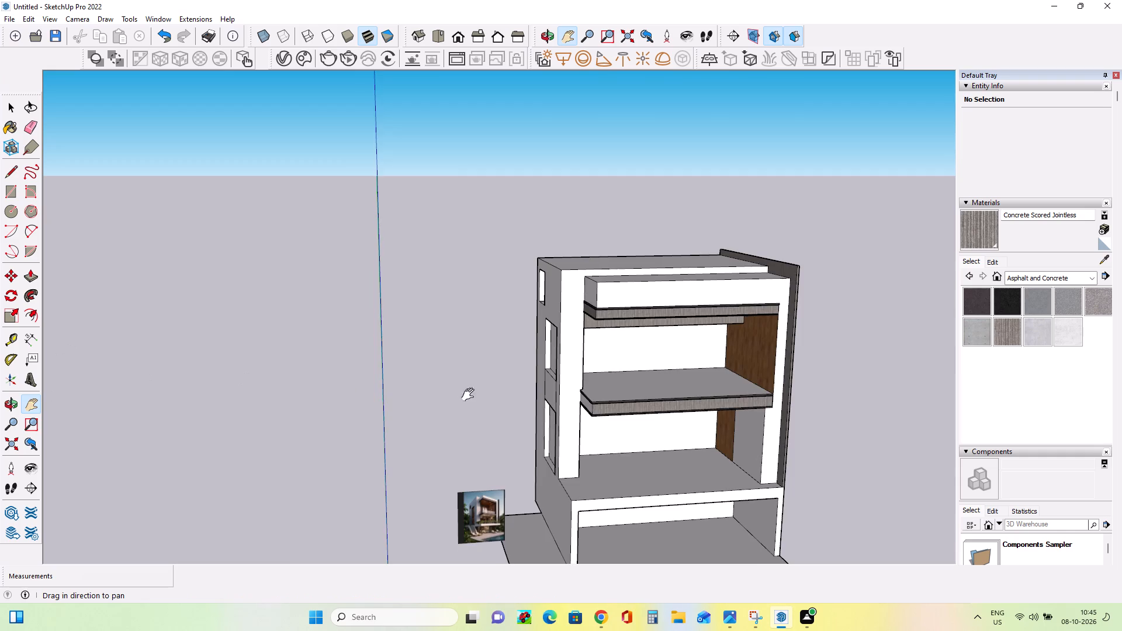
left_click_drag(470, 395, 303, 315)
scroll(497, 300, "up", 2)
middle_click_drag(489, 345, 483, 334)
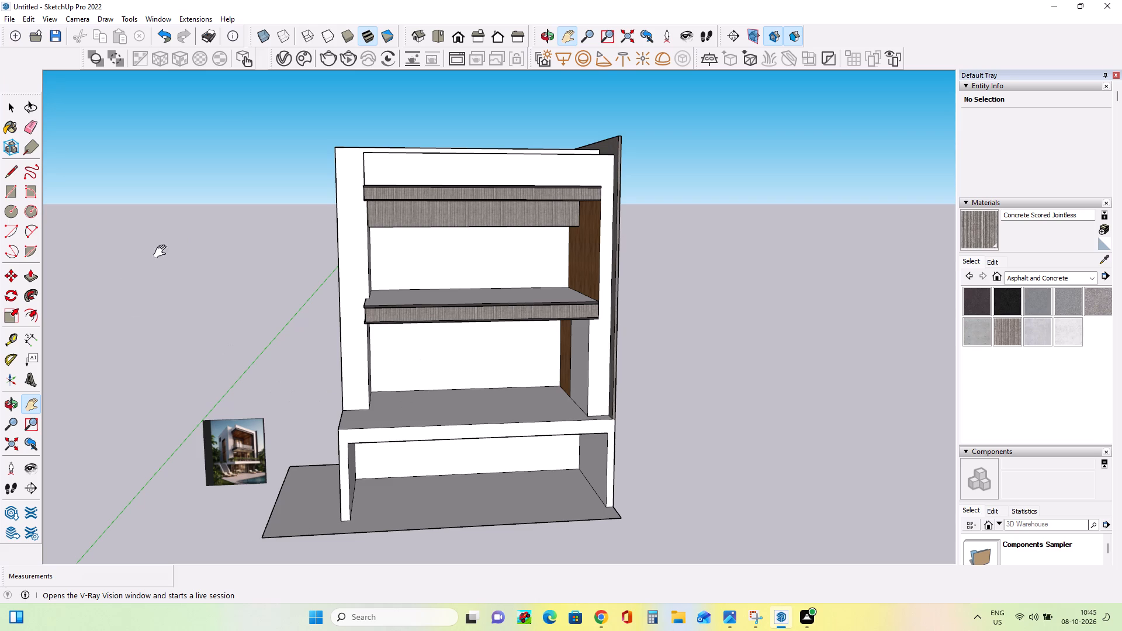
middle_click_drag(261, 343, 282, 354)
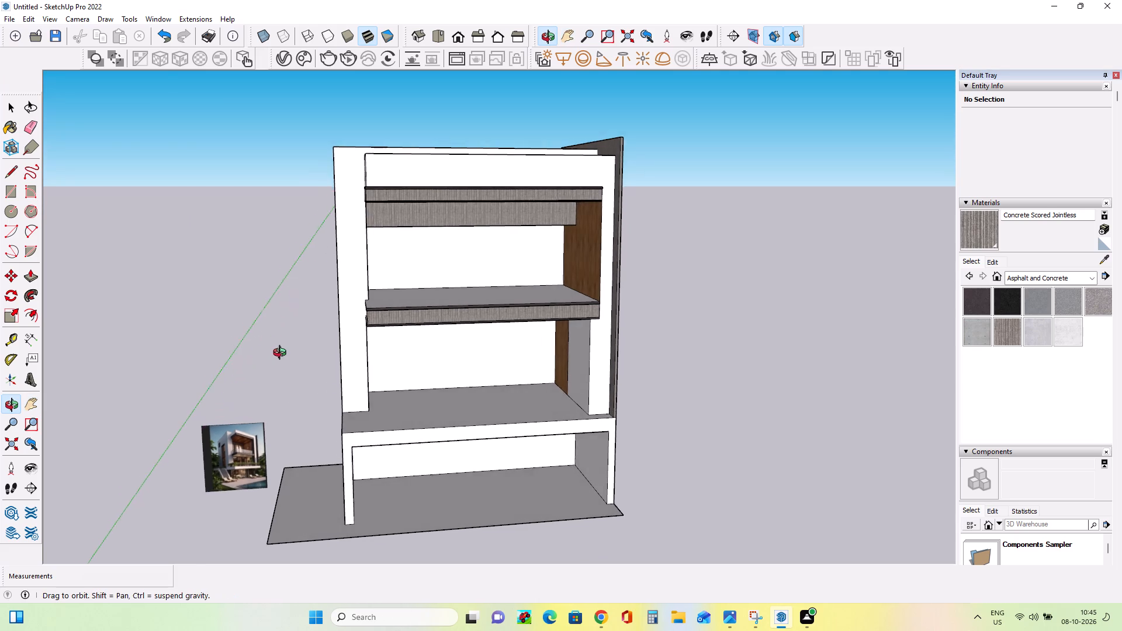
middle_click_drag(282, 354, 283, 355)
scroll(292, 353, "down", 1)
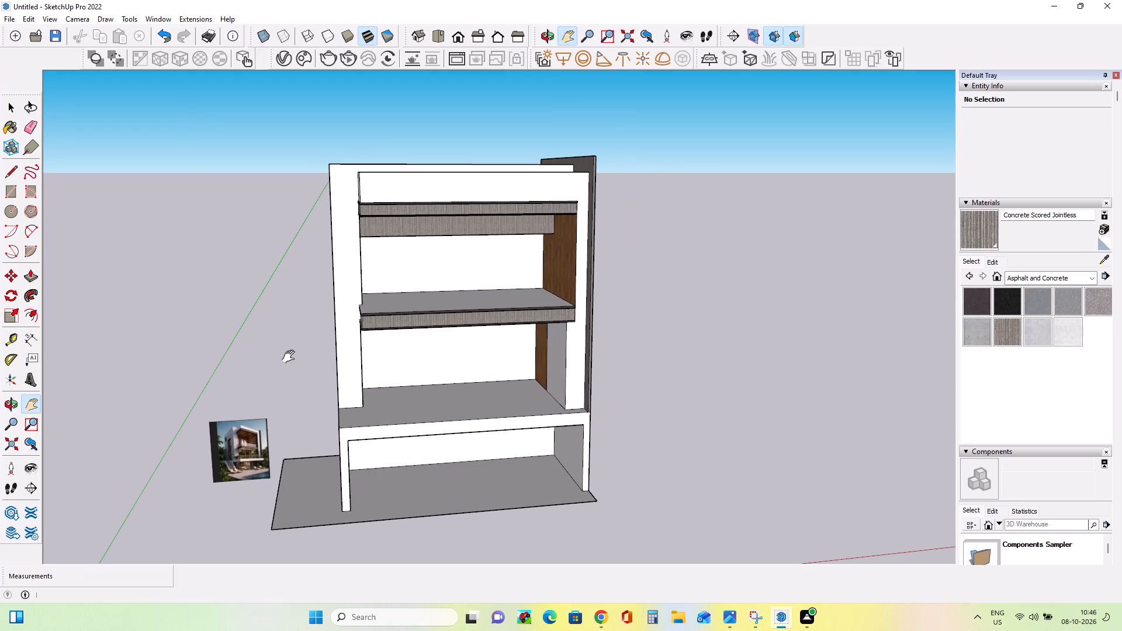
middle_click_drag(289, 359, 288, 376)
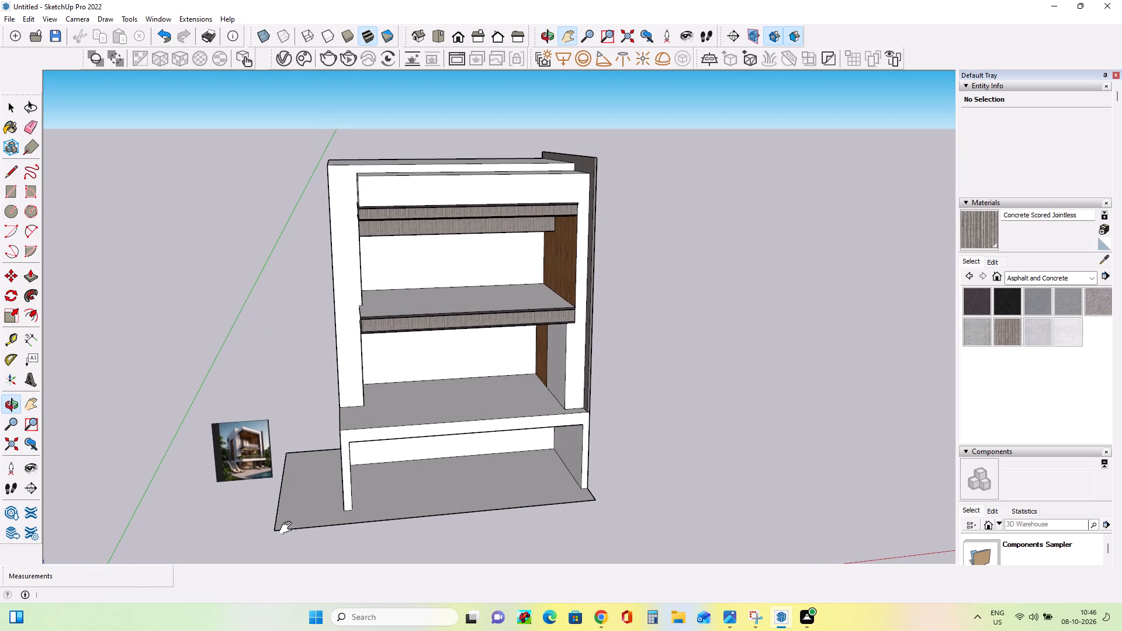
middle_click_drag(289, 524, 293, 515)
middle_click_drag(324, 491, 360, 489)
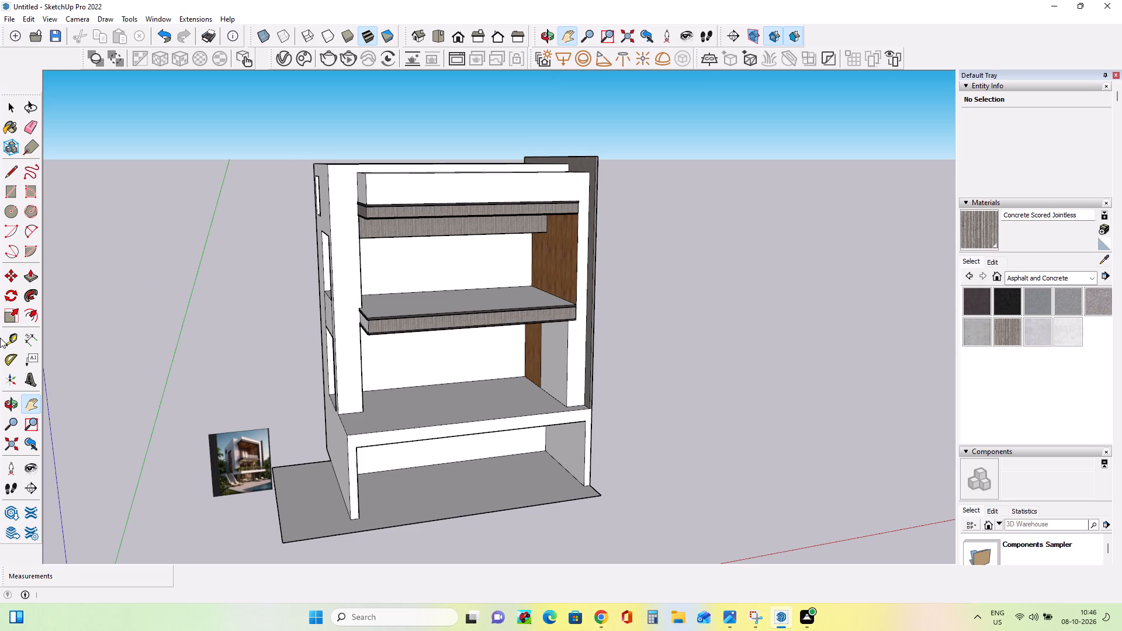
Draw a rectangle about 16' 6" by 8' on the ground slab beside the villa, from the front column to the slab's back corner.
left_click(9, 187)
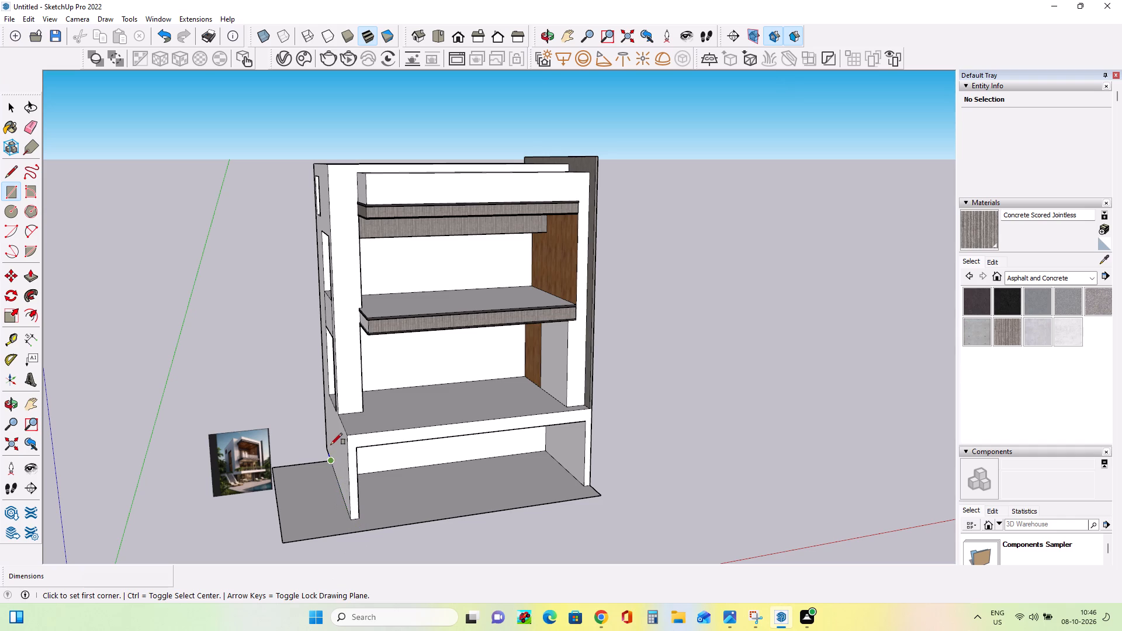
left_click(345, 510)
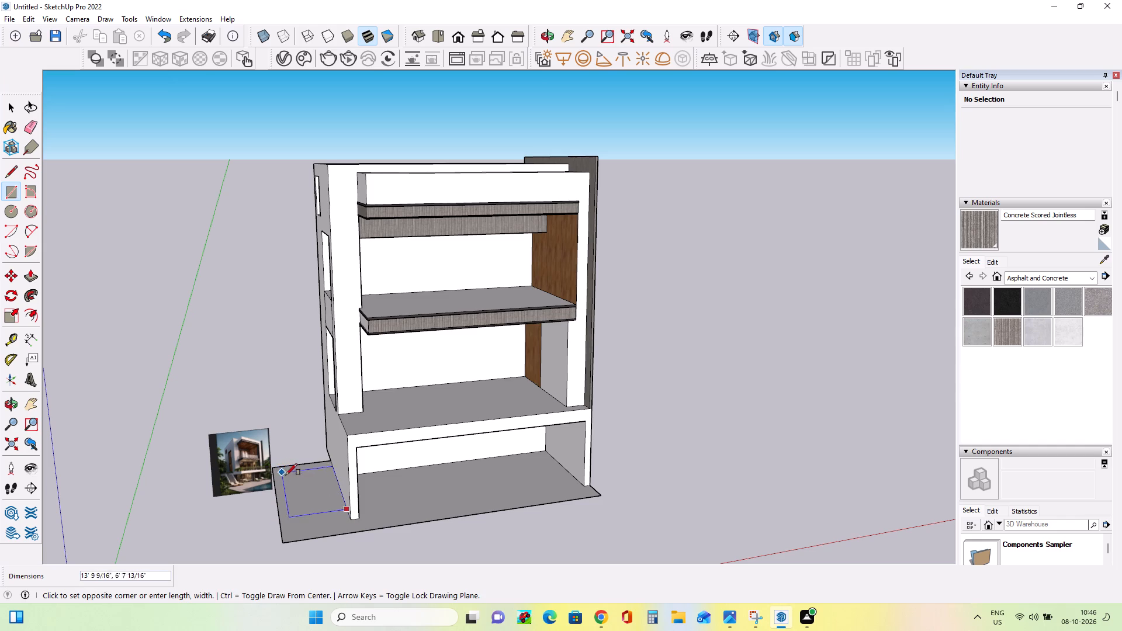
scroll(276, 470, "up", 4)
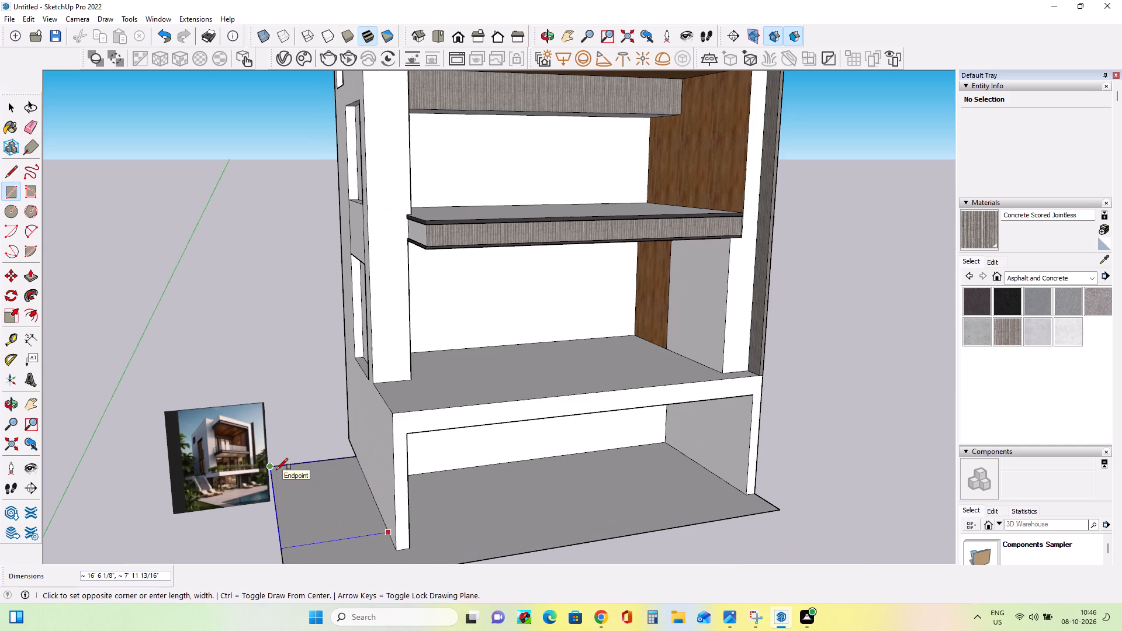
left_click(275, 465)
middle_click(342, 552)
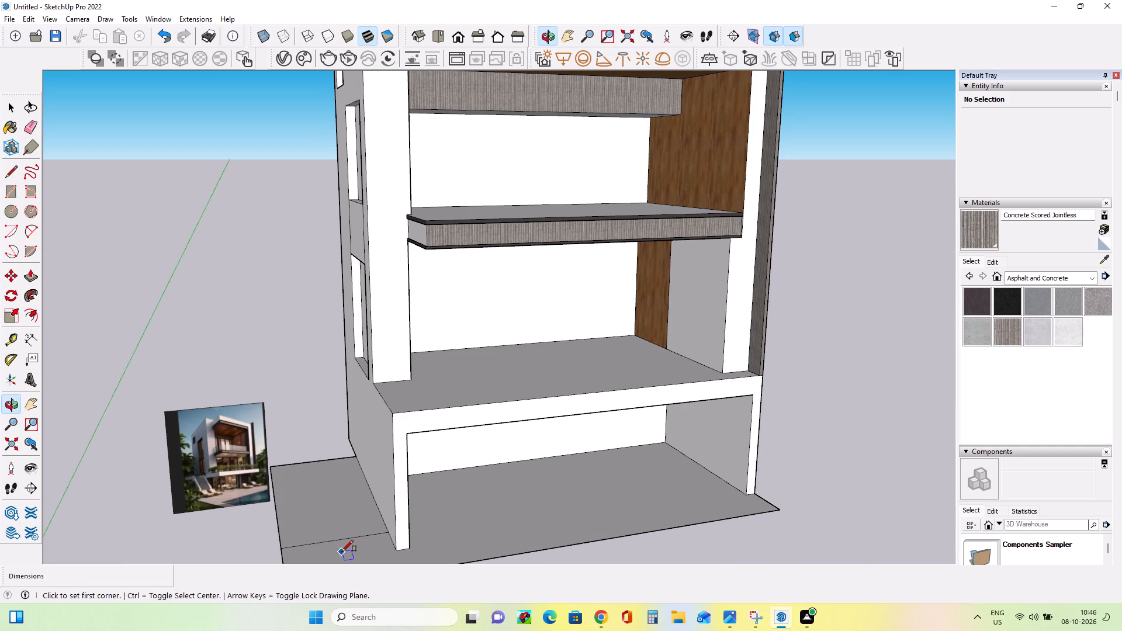
Draw two narrow rectangles along the long edges of the ground rectangle, about 9" wide beside the villa and 10 1/2" wide on the outer side.
left_click(386, 533)
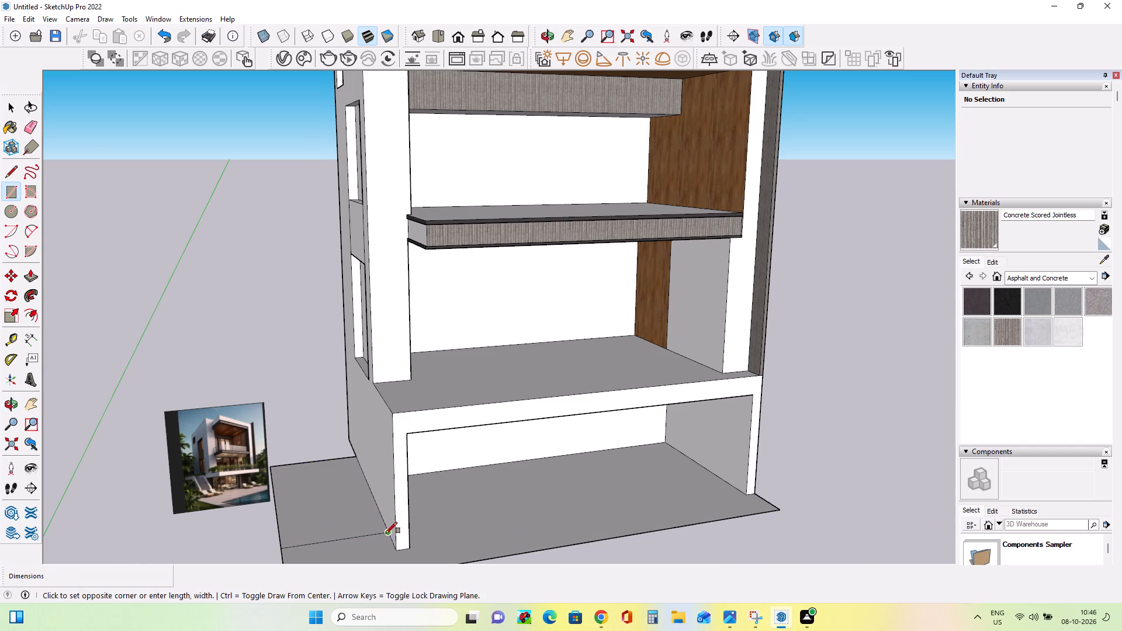
left_click(348, 459)
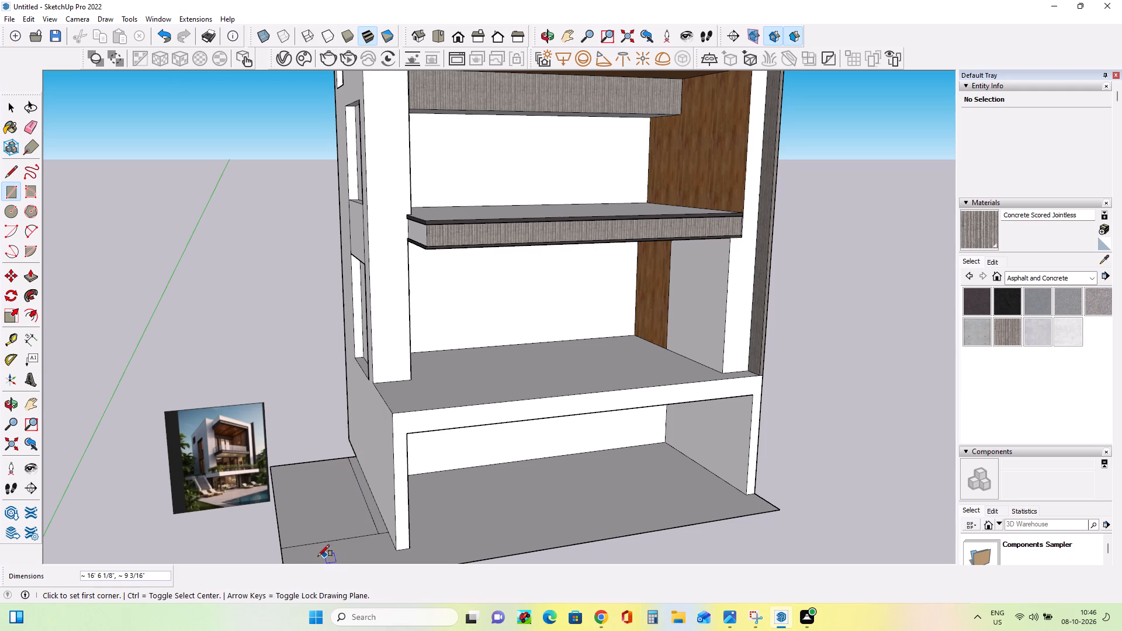
left_click(285, 547)
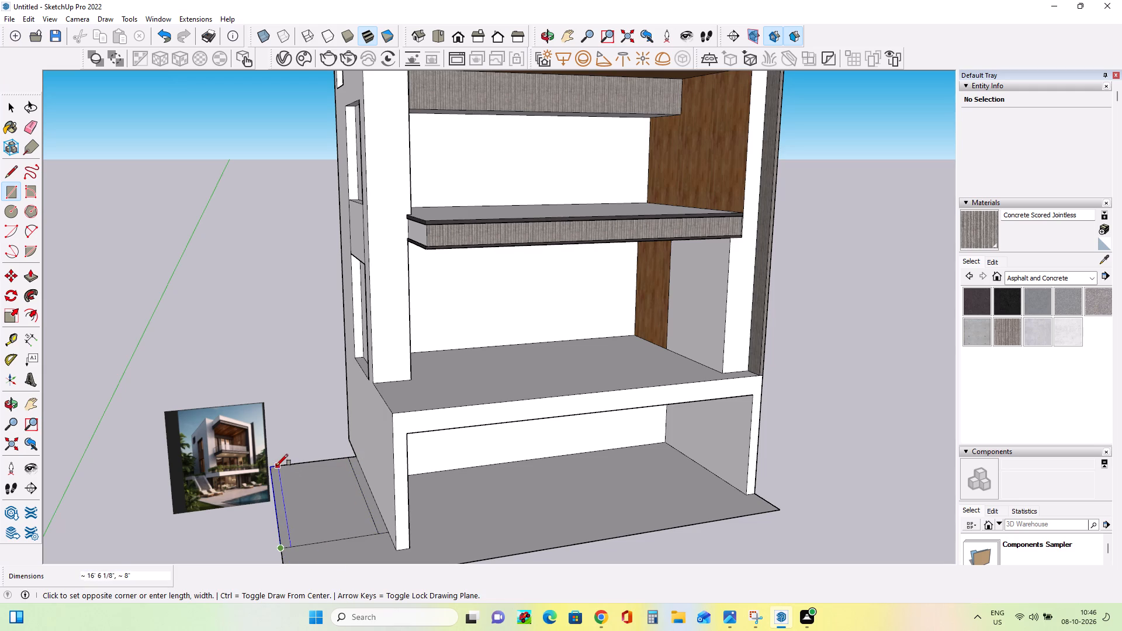
left_click(280, 466)
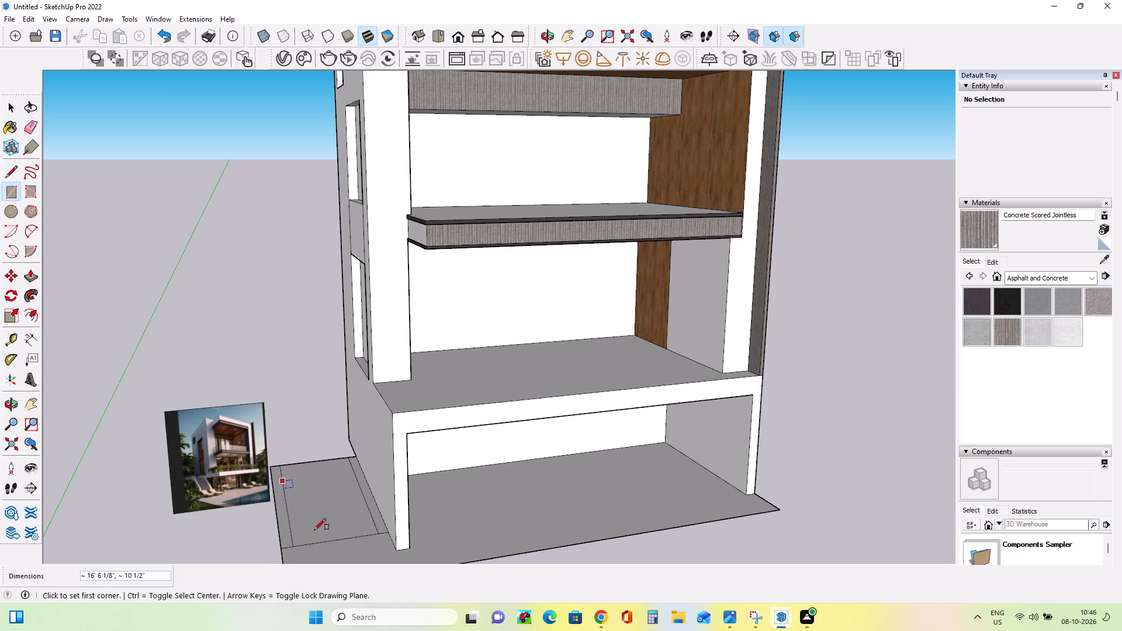
Pull the ground face between the two narrow strips up about 9' 4" into a solid block.
middle_click_drag(335, 548, 318, 536)
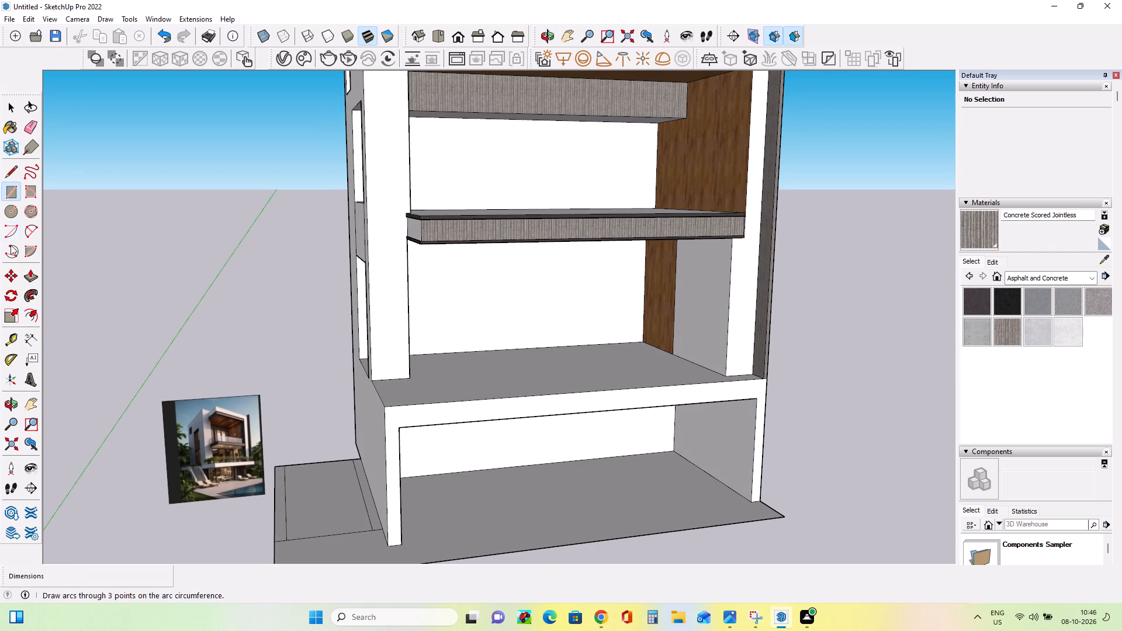
left_click(7, 193)
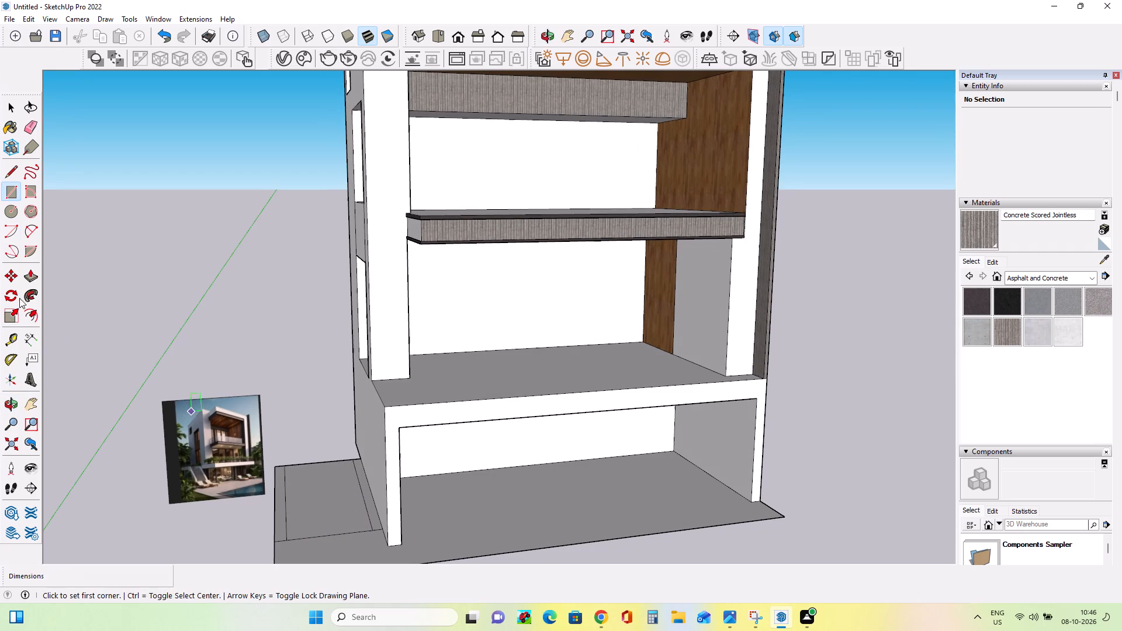
left_click(34, 272)
left_click(324, 514)
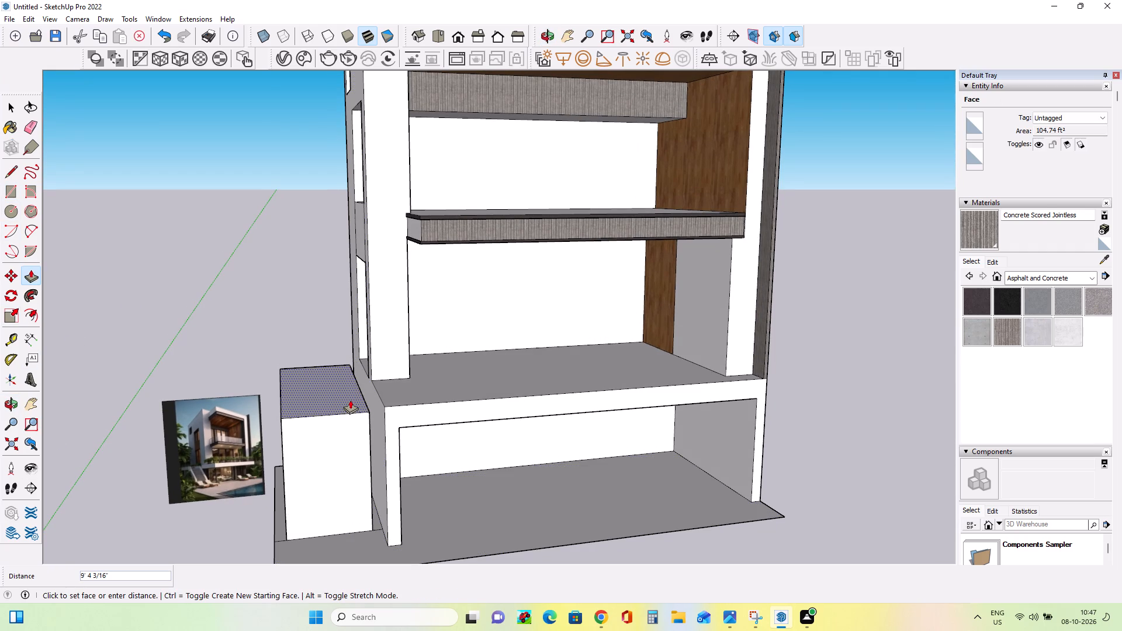
left_click(350, 400)
Draw three full-width horizontal strips, each about 1' high, on the block's front face, stacked downward from its top edge.
middle_click_drag(376, 497, 341, 483)
scroll(347, 407, "up", 2)
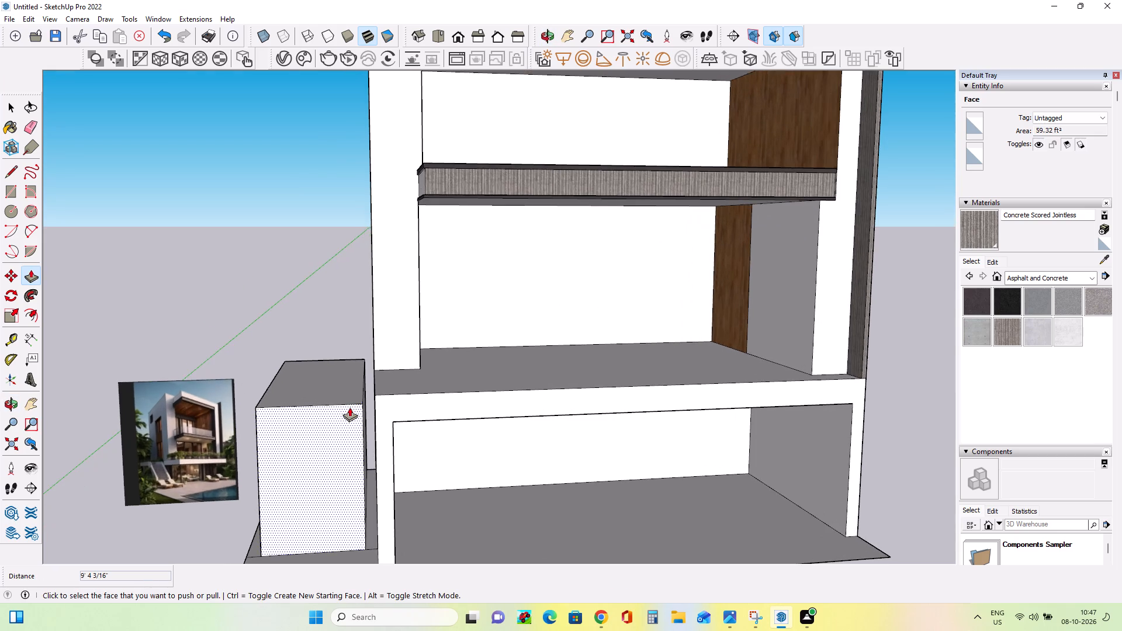
middle_click_drag(349, 407, 351, 420)
middle_click_drag(309, 428, 341, 443)
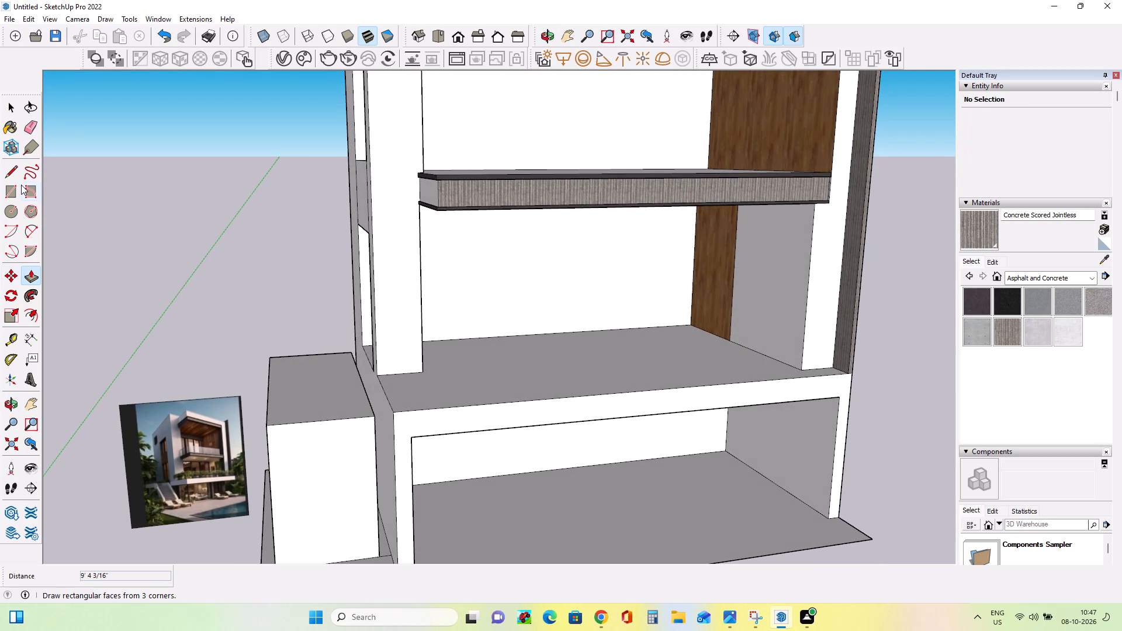
left_click(9, 188)
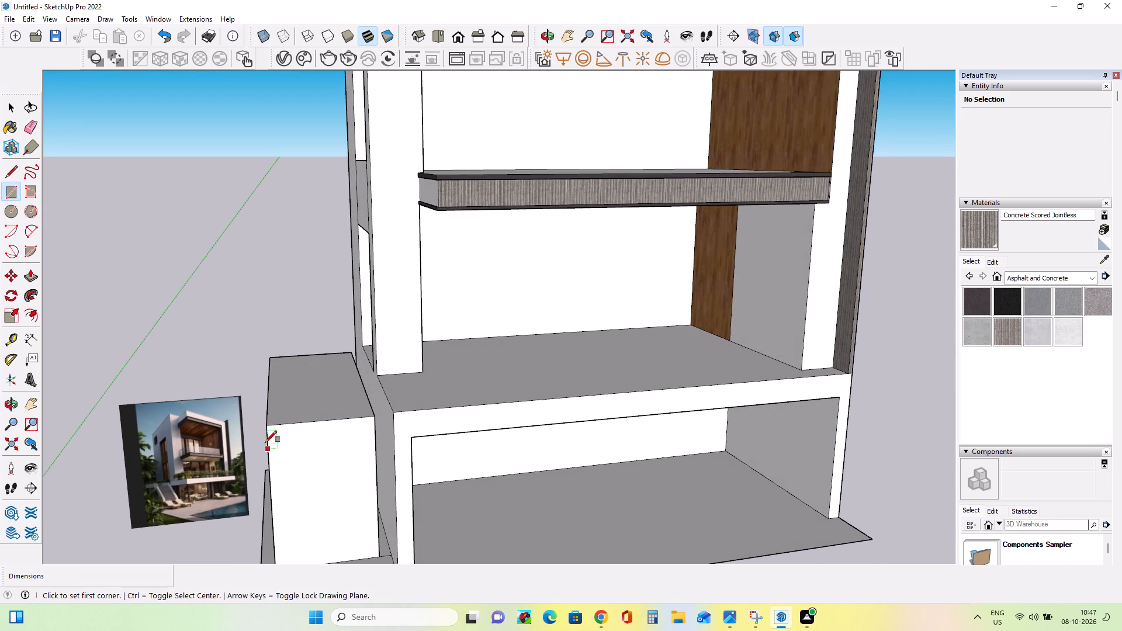
left_click(268, 425)
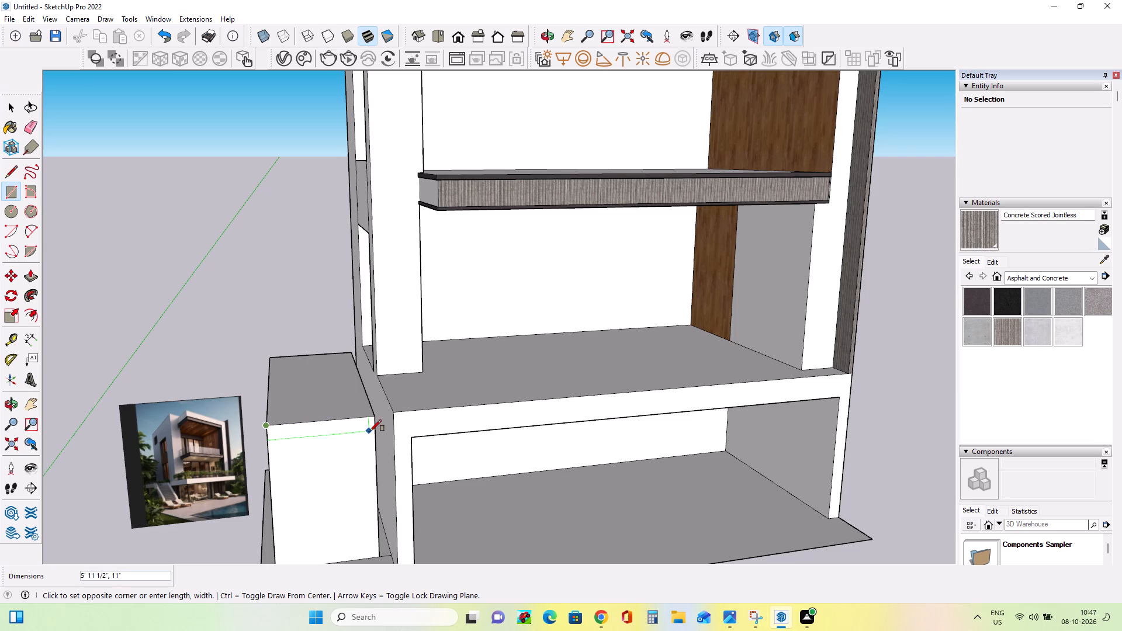
left_click(376, 431)
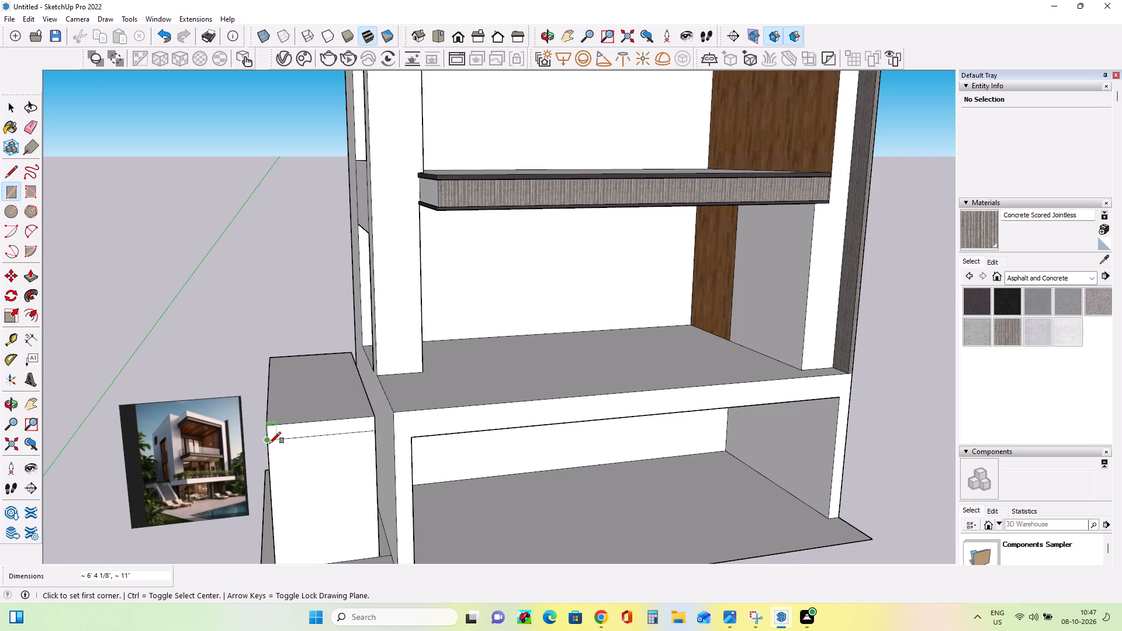
left_click(269, 443)
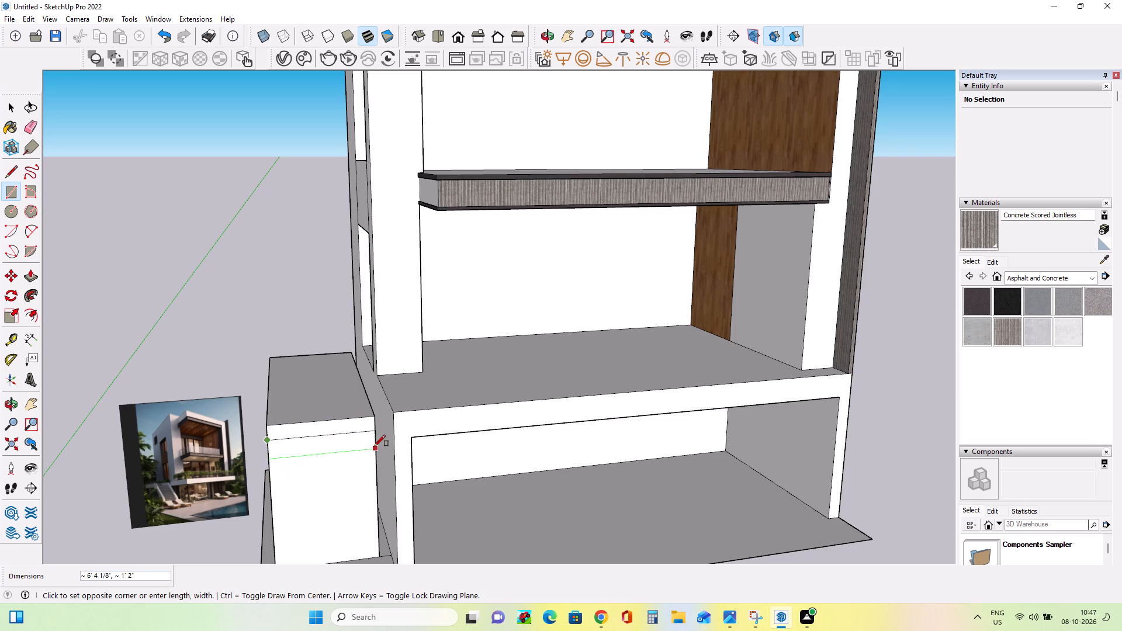
left_click(375, 446)
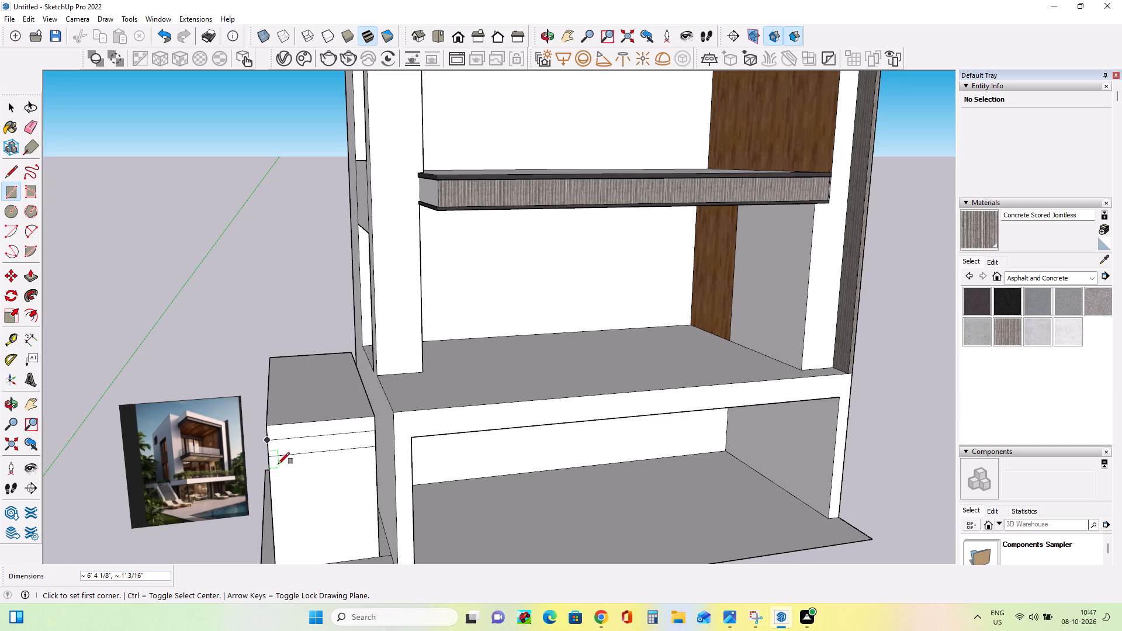
left_click(272, 454)
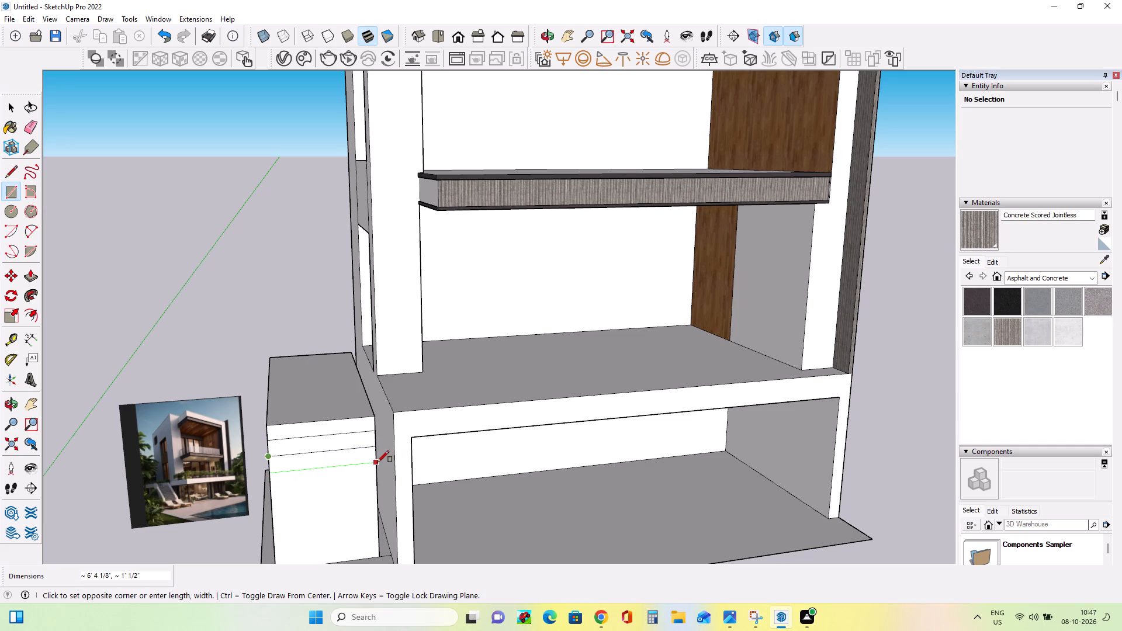
left_click(375, 463)
Continue down the block's front face with five more full-width strips, each about 1' high.
middle_click_drag(306, 509, 301, 441)
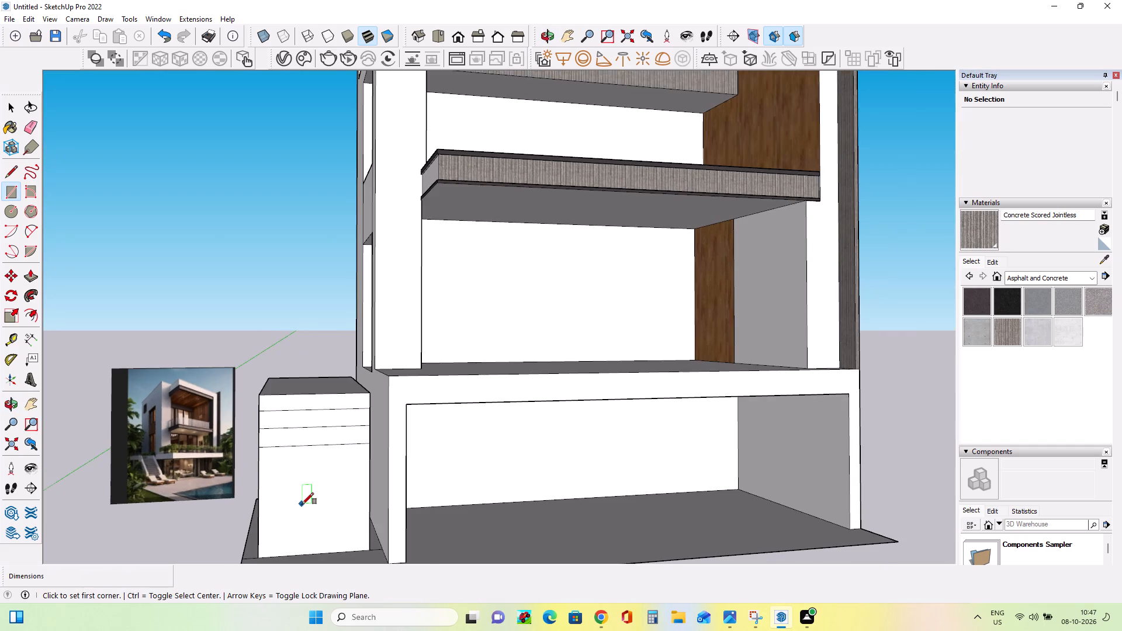
scroll(302, 504, "up", 2)
left_click(252, 435)
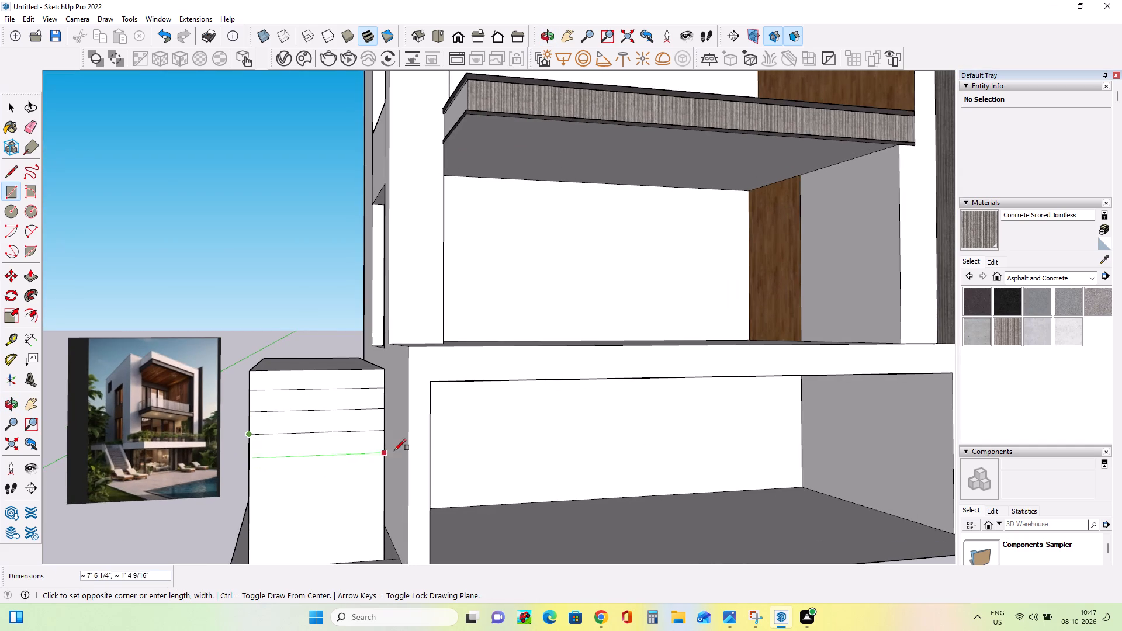
left_click(384, 452)
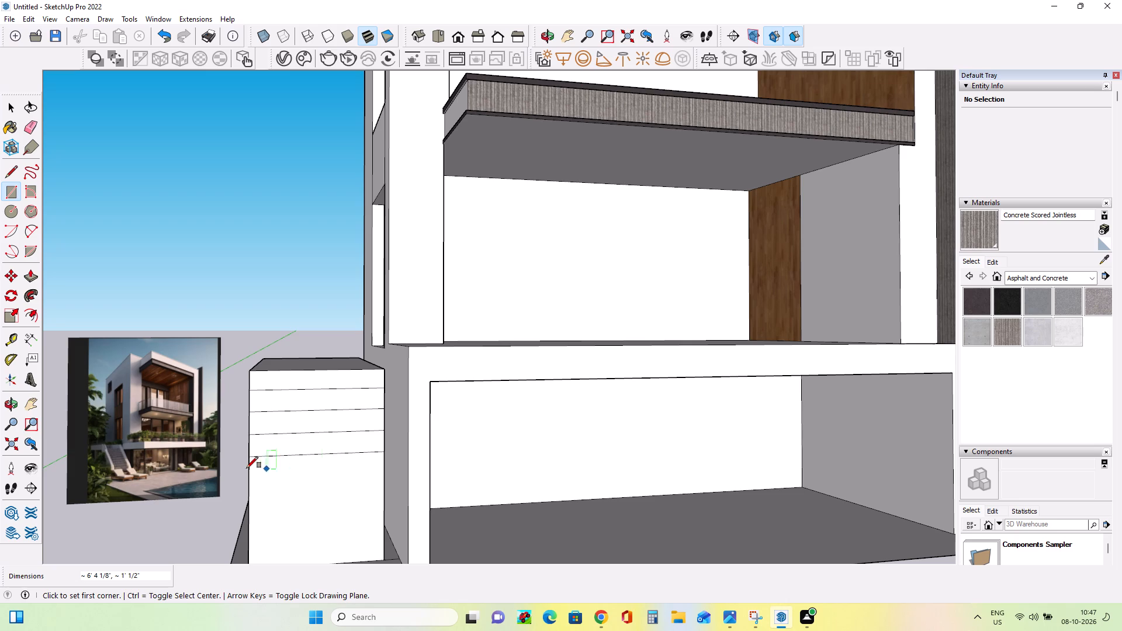
left_click(251, 457)
left_click(385, 473)
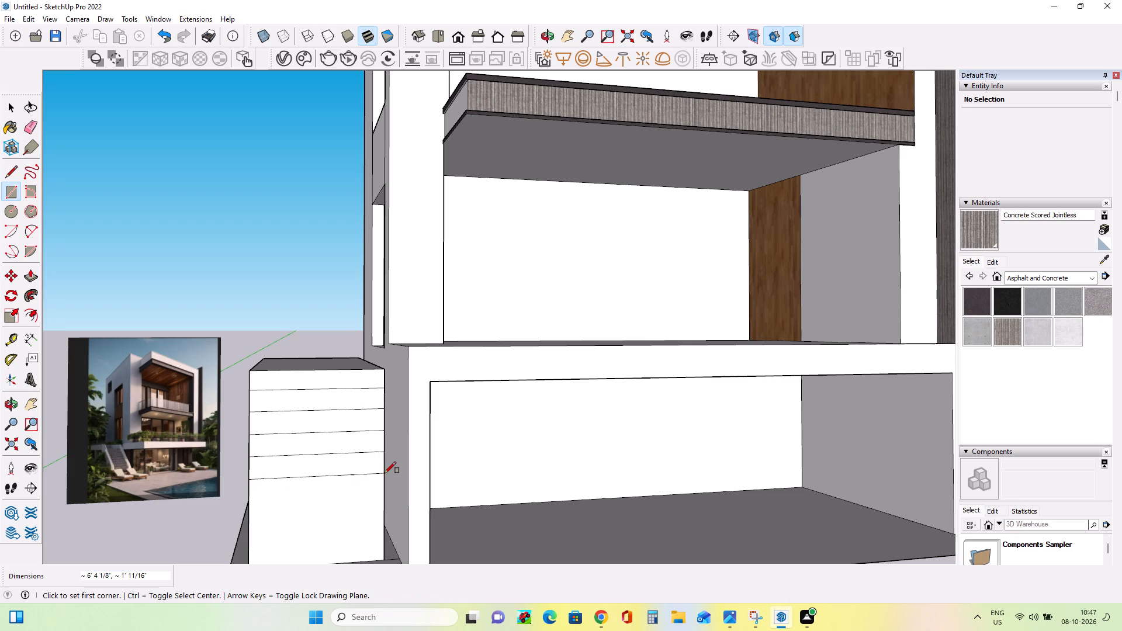
left_click(382, 476)
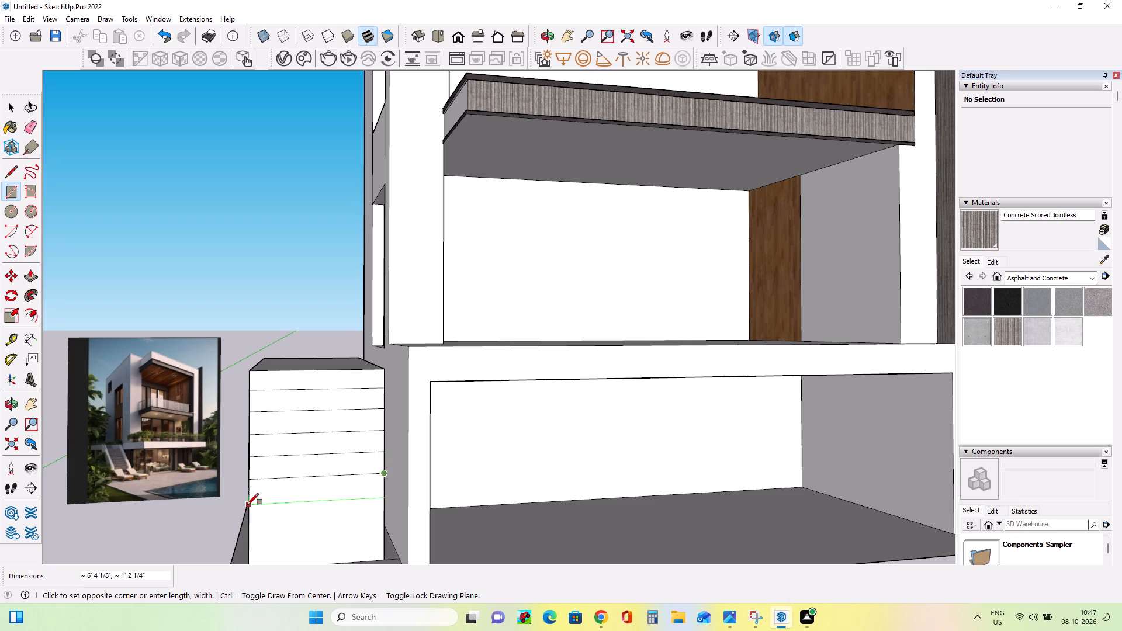
left_click(247, 505)
left_click(387, 499)
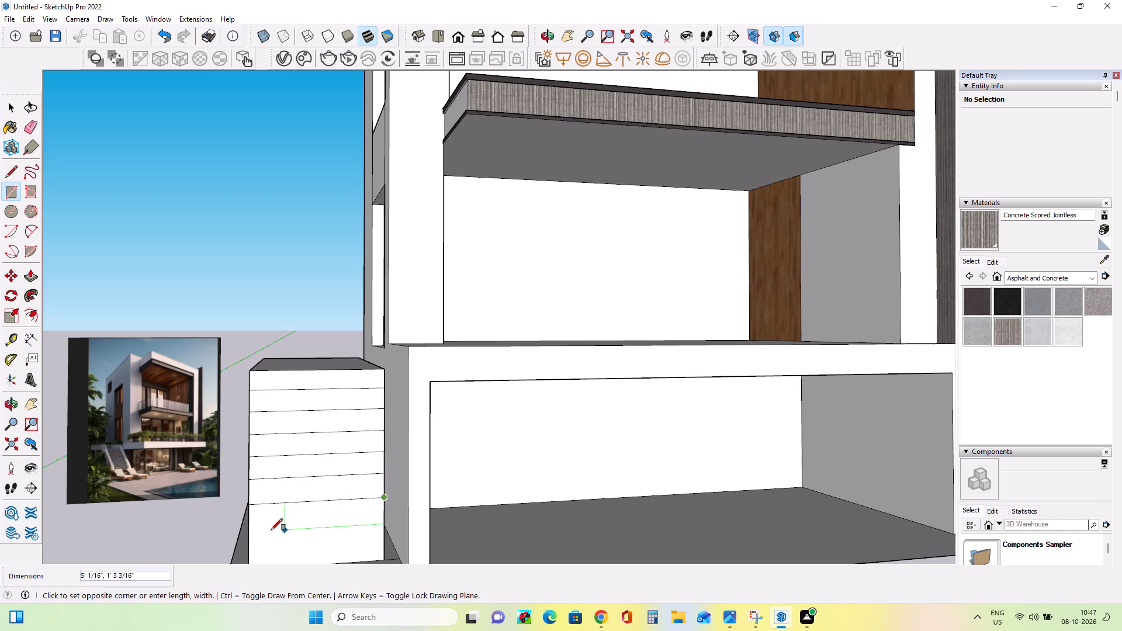
left_click(251, 525)
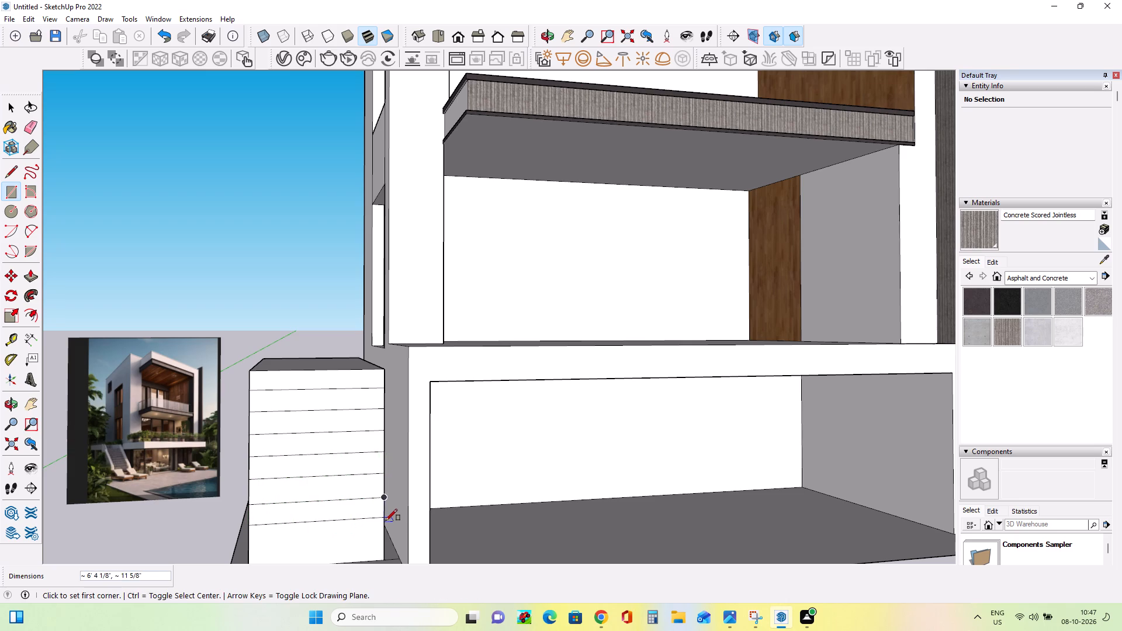
left_click(384, 519)
left_click(249, 548)
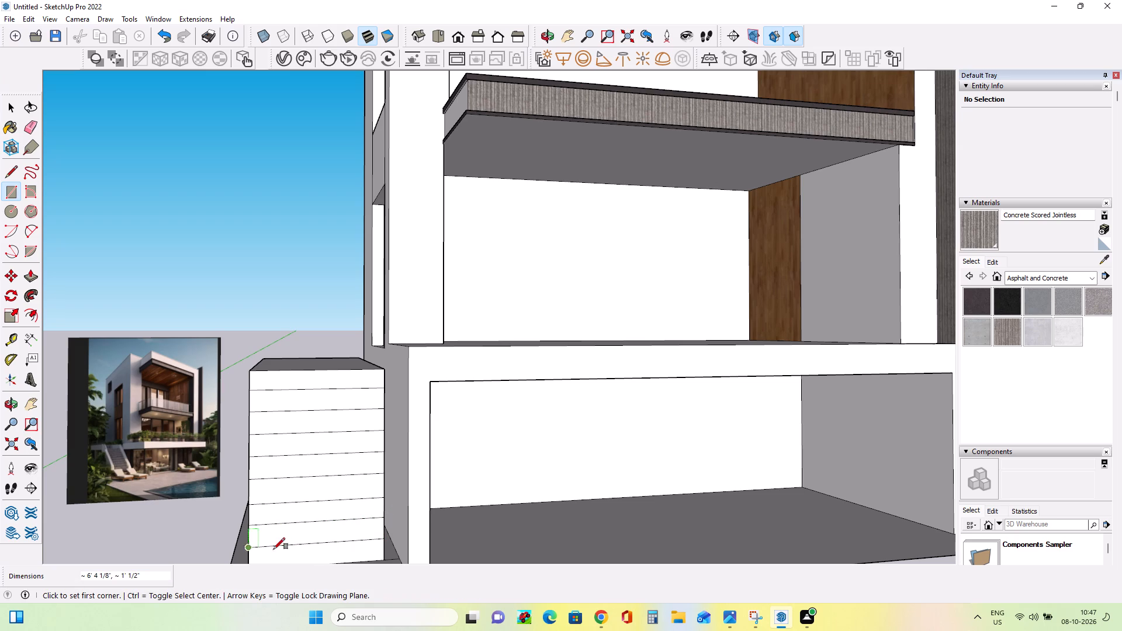
Push the top strip of the block back about 8' 9" and the second strip back about 3' 4" to start the stairs.
scroll(325, 528, "down", 3)
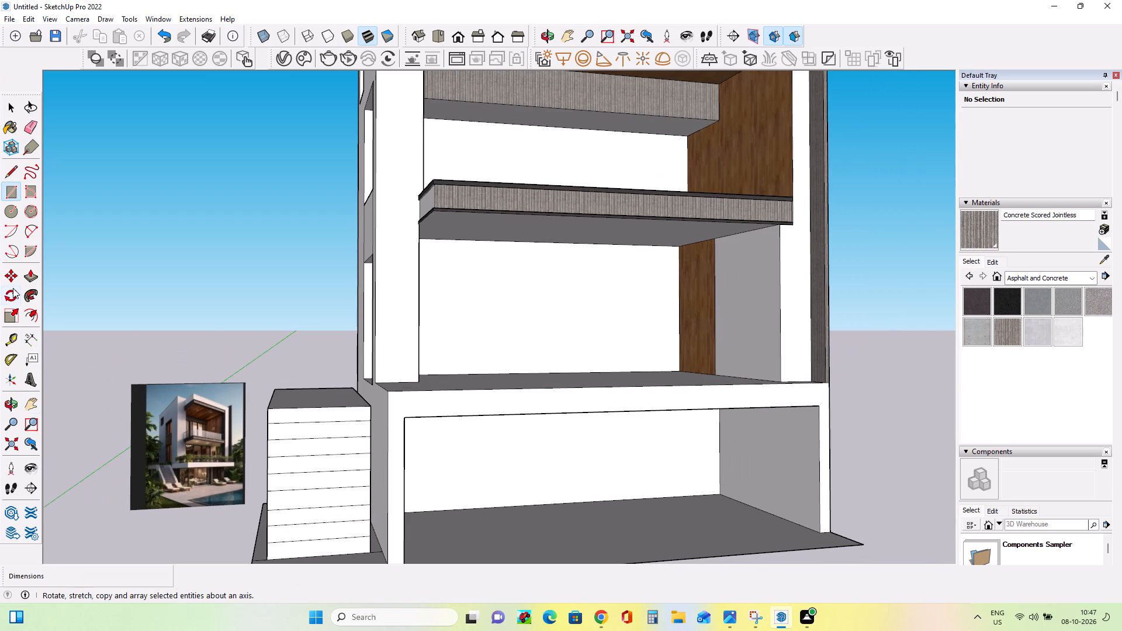
left_click(25, 273)
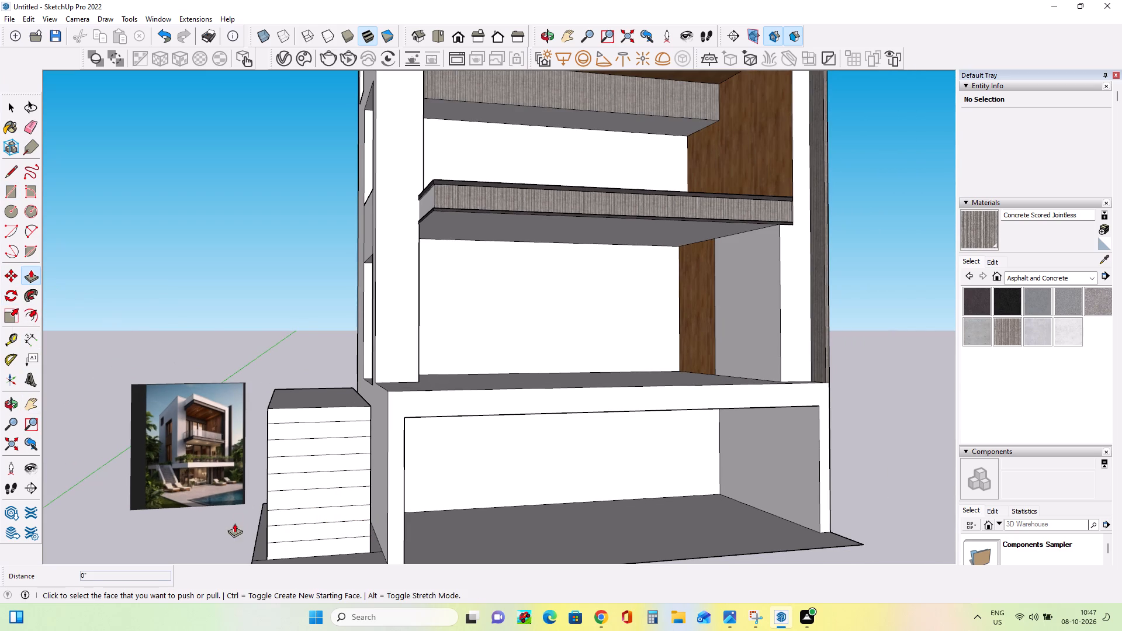
left_click(310, 411)
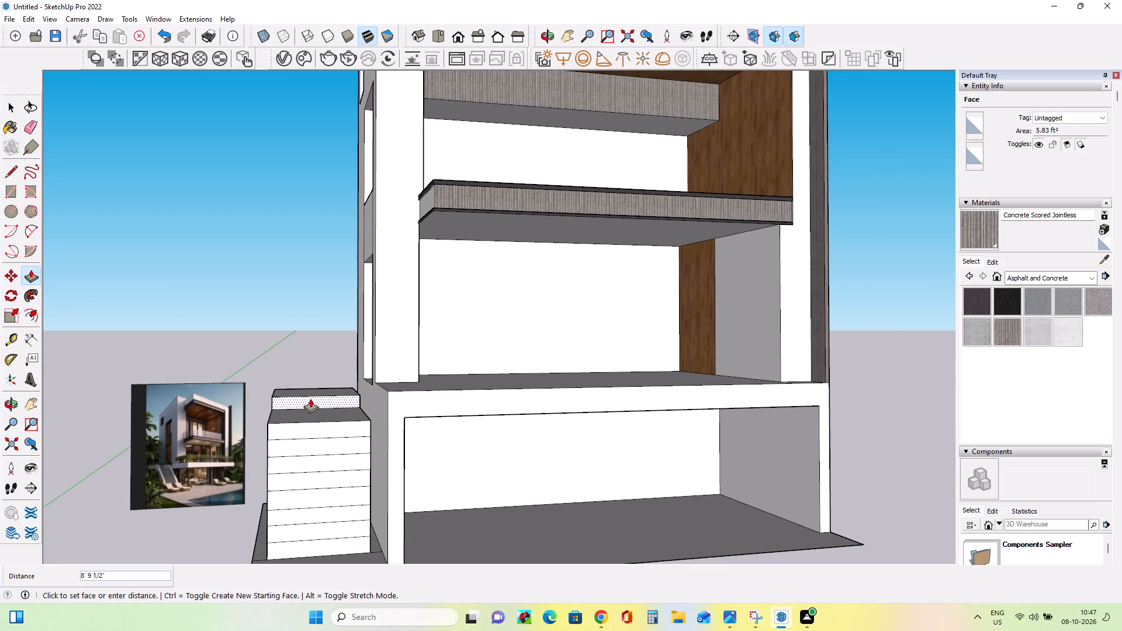
left_click(311, 398)
left_click(310, 422)
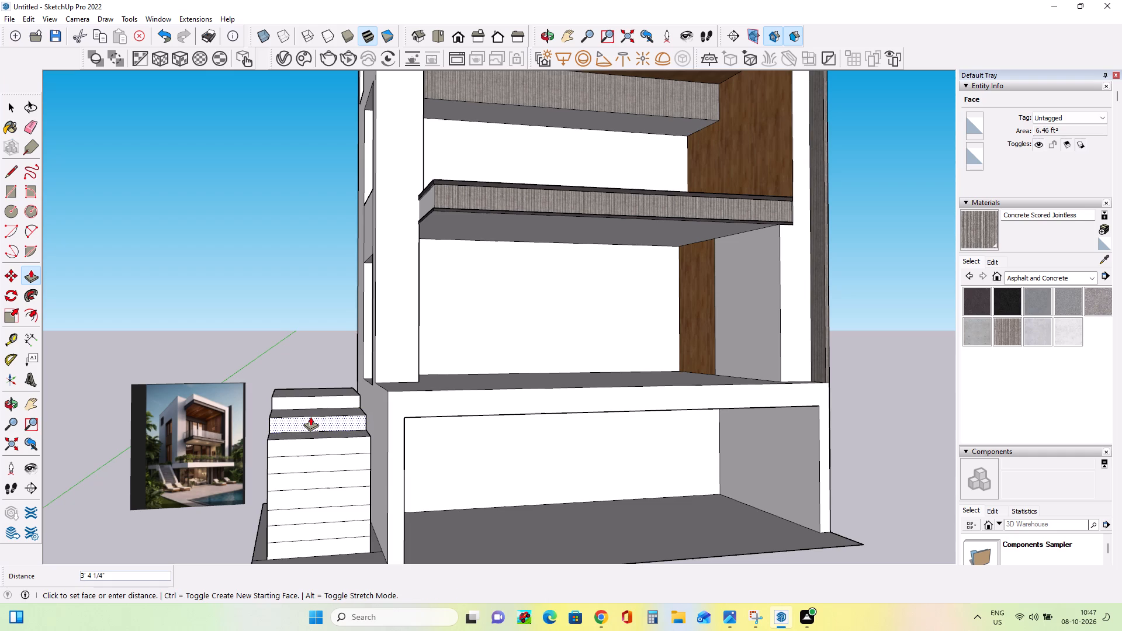
left_click(310, 417)
Pull the top riser forward about 3' 6" and the second riser forward about 1' 4" to shorten the treads below them.
middle_click_drag(331, 469, 393, 514)
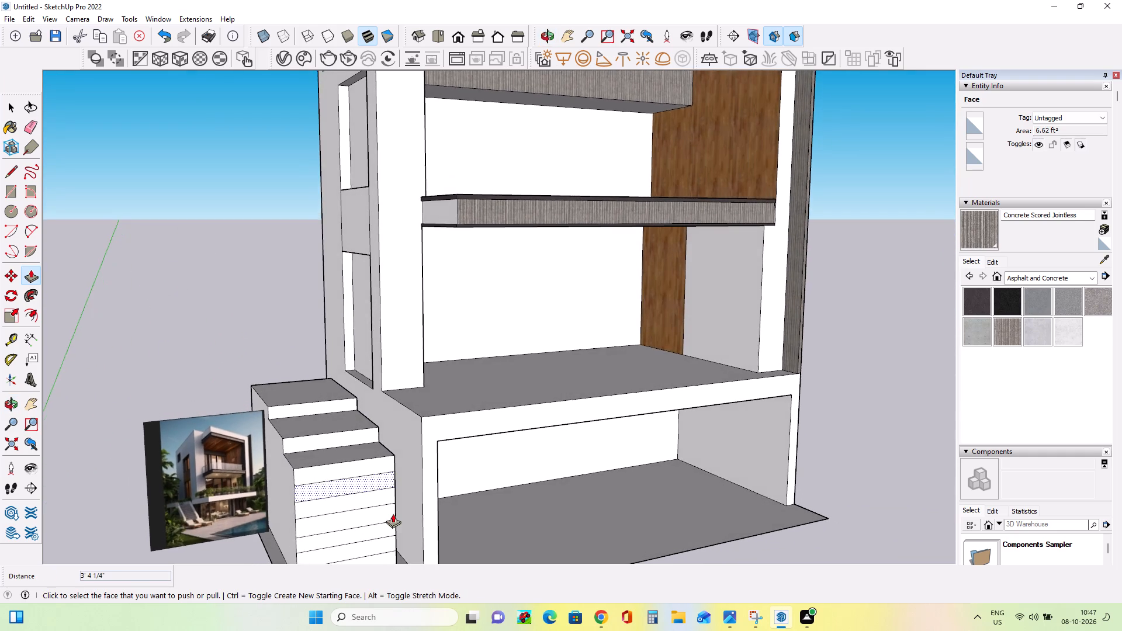
scroll(392, 514, "down", 1)
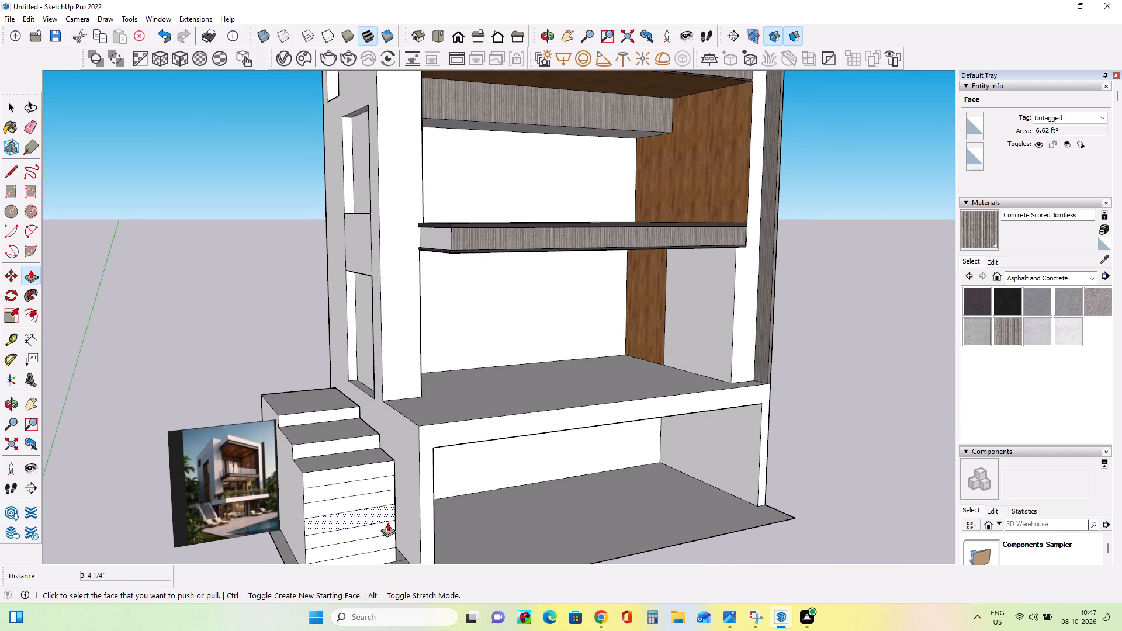
middle_click_drag(359, 536, 359, 545)
scroll(359, 536, "down", 1)
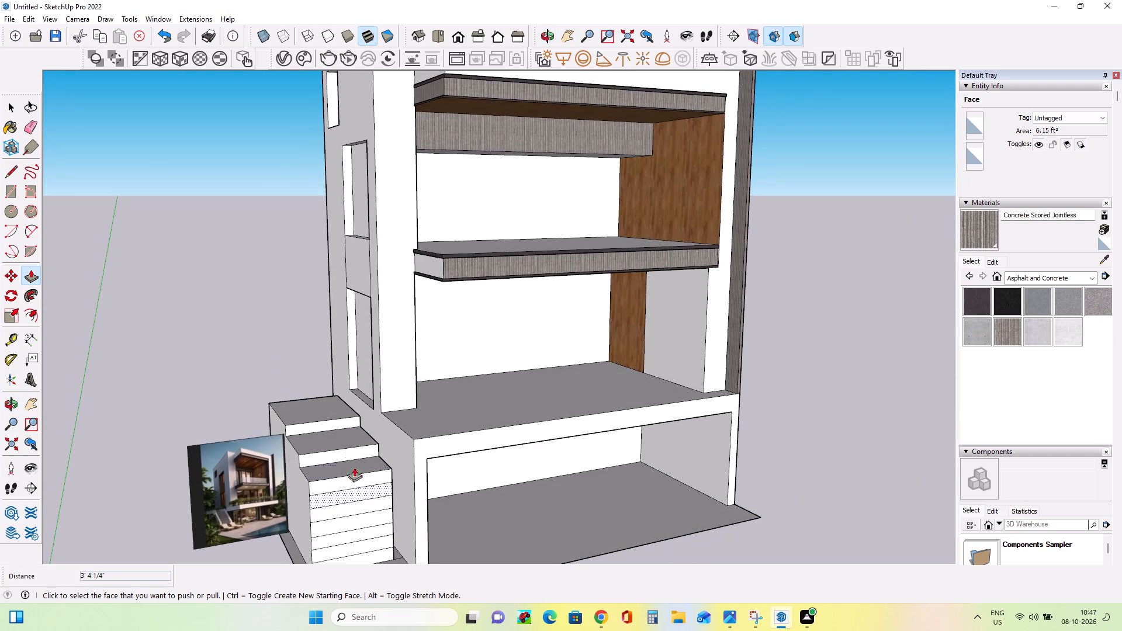
left_click(340, 420)
left_click(349, 432)
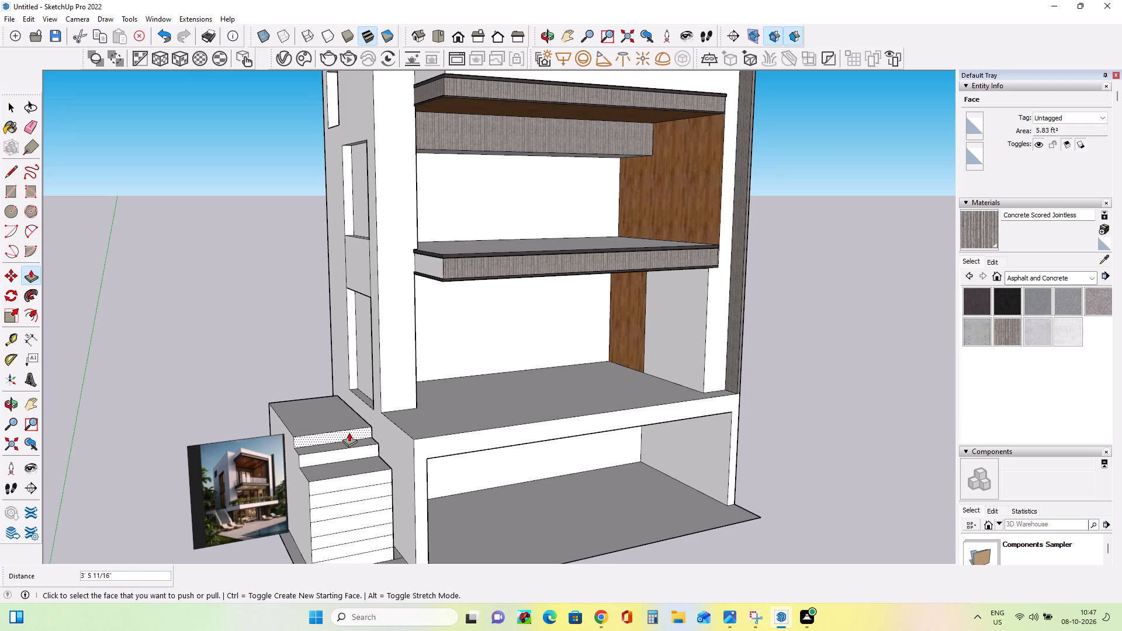
left_click(349, 451)
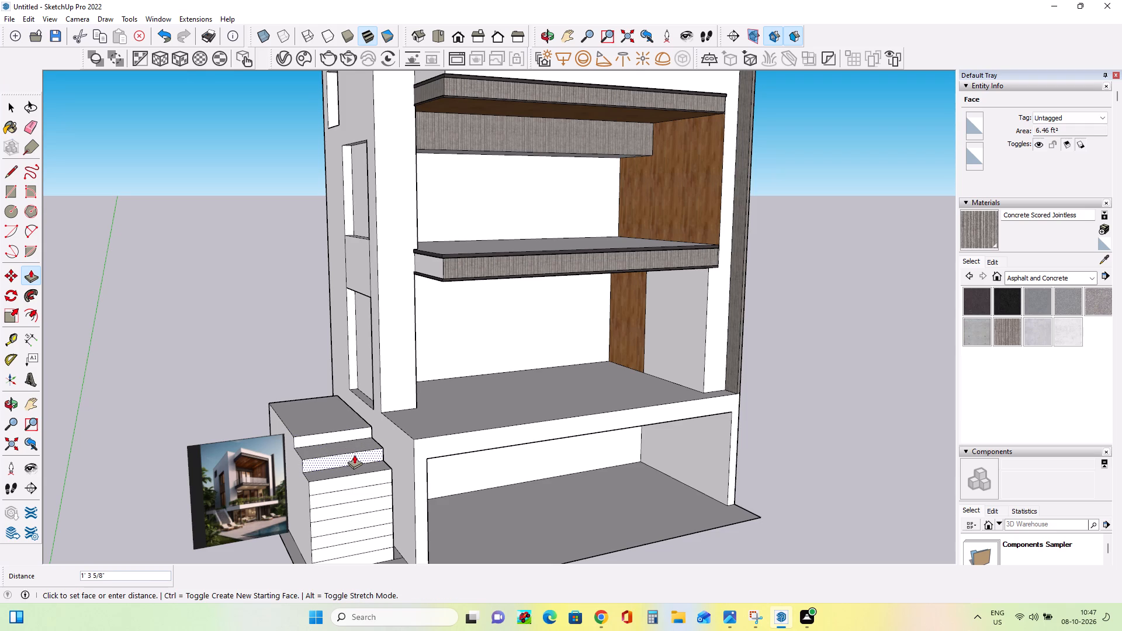
left_click(354, 455)
Push the third strip from the top of the stair block back 8" to form another tread.
left_click(355, 479)
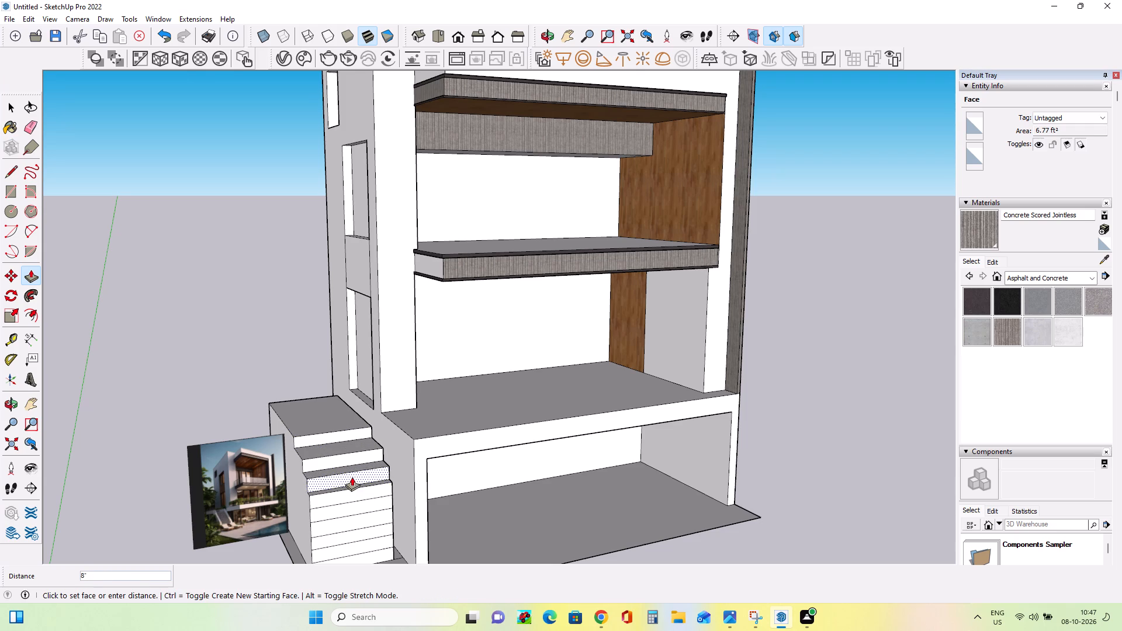
left_click(352, 477)
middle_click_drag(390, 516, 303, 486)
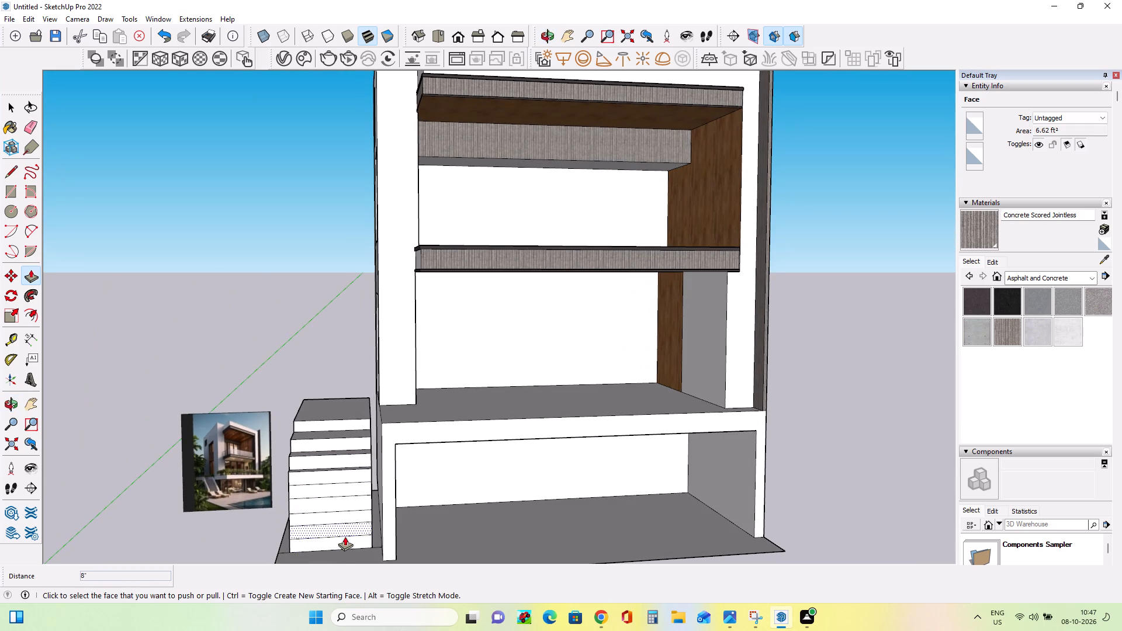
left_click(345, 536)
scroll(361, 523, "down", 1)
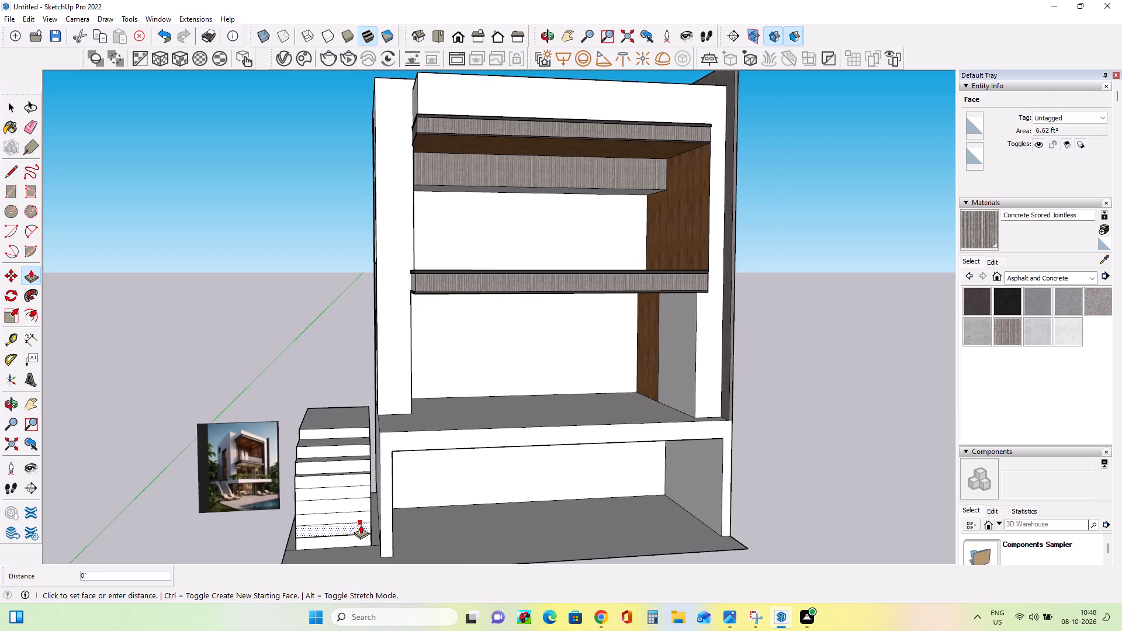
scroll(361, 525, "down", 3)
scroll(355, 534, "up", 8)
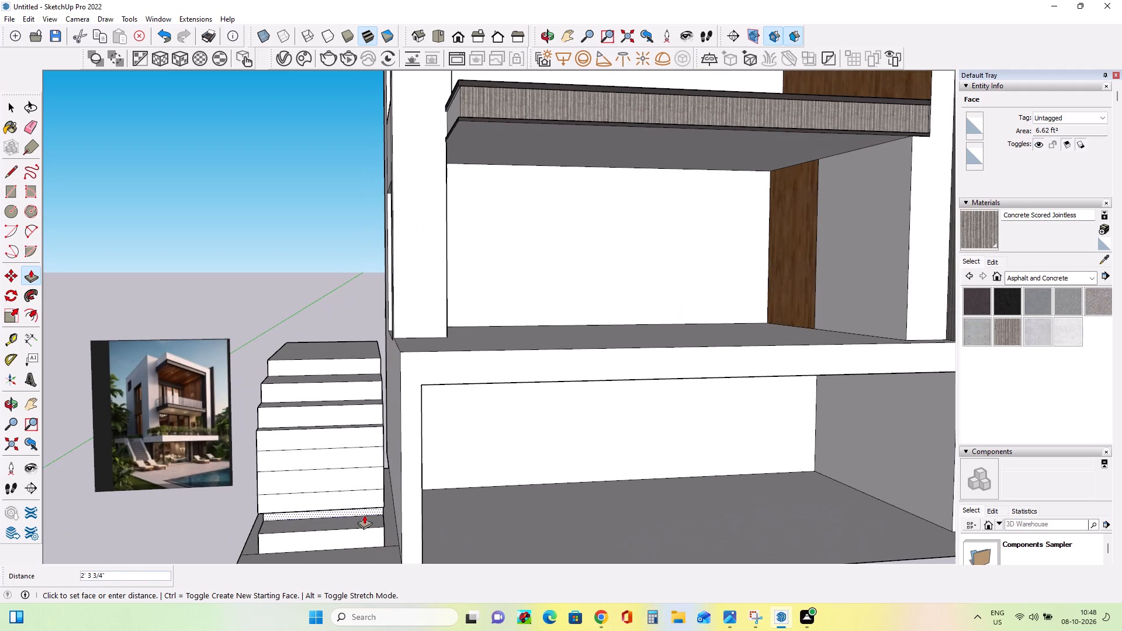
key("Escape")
Pull the bottom strip of the stair block forward about 2' 6" to form the lowest step.
left_click(366, 531)
left_click(366, 547)
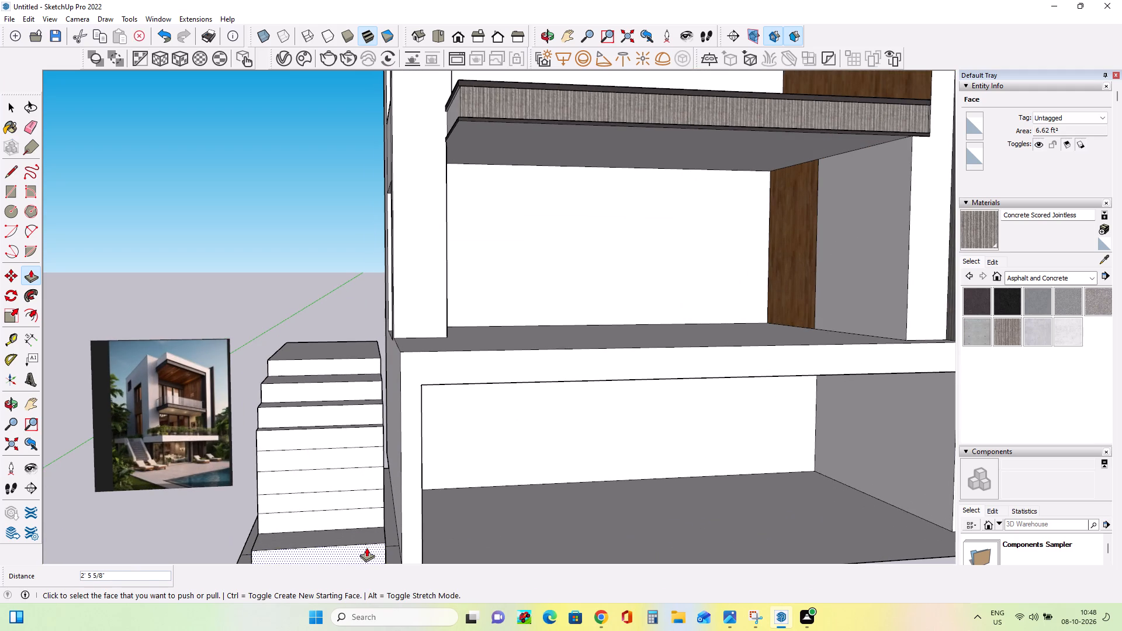
scroll(423, 534, "down", 7)
scroll(367, 547, "up", 7)
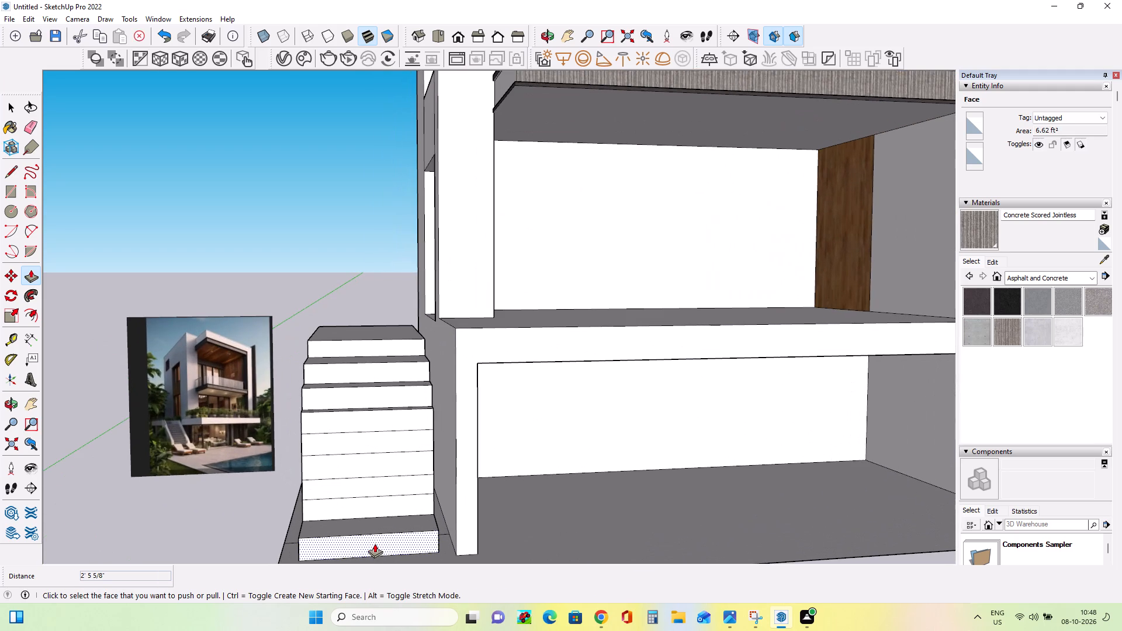
left_click(375, 543)
left_click(375, 546)
Pull the second to fifth strips from the bottom forward by decreasing amounts, from about 1' 8" down to 2", to form their treads.
left_click(375, 506)
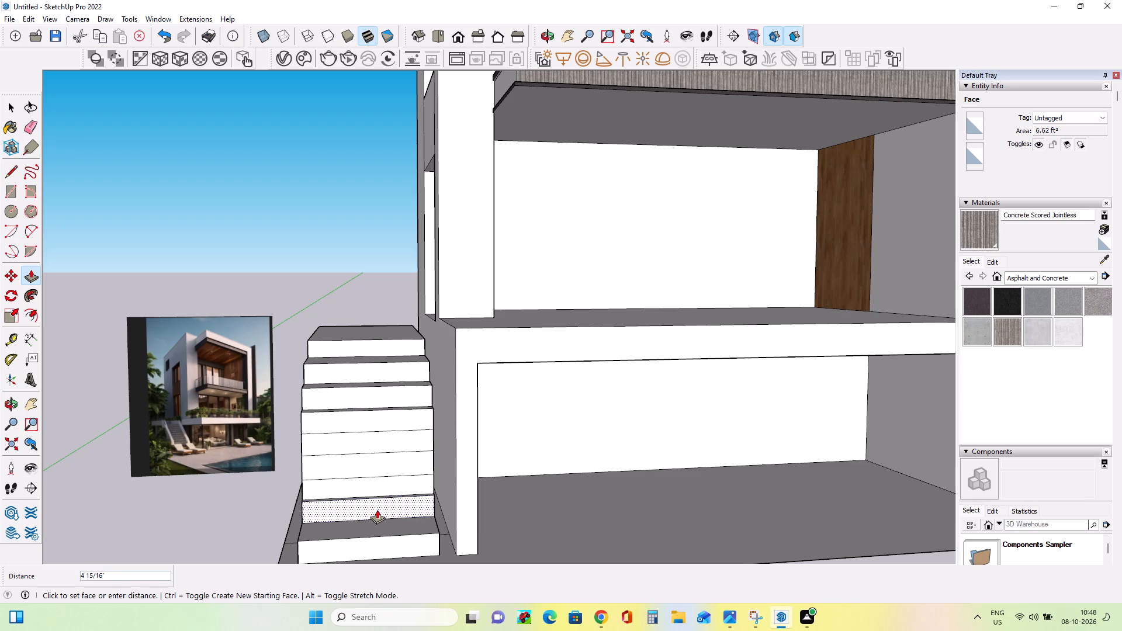
left_click(378, 516)
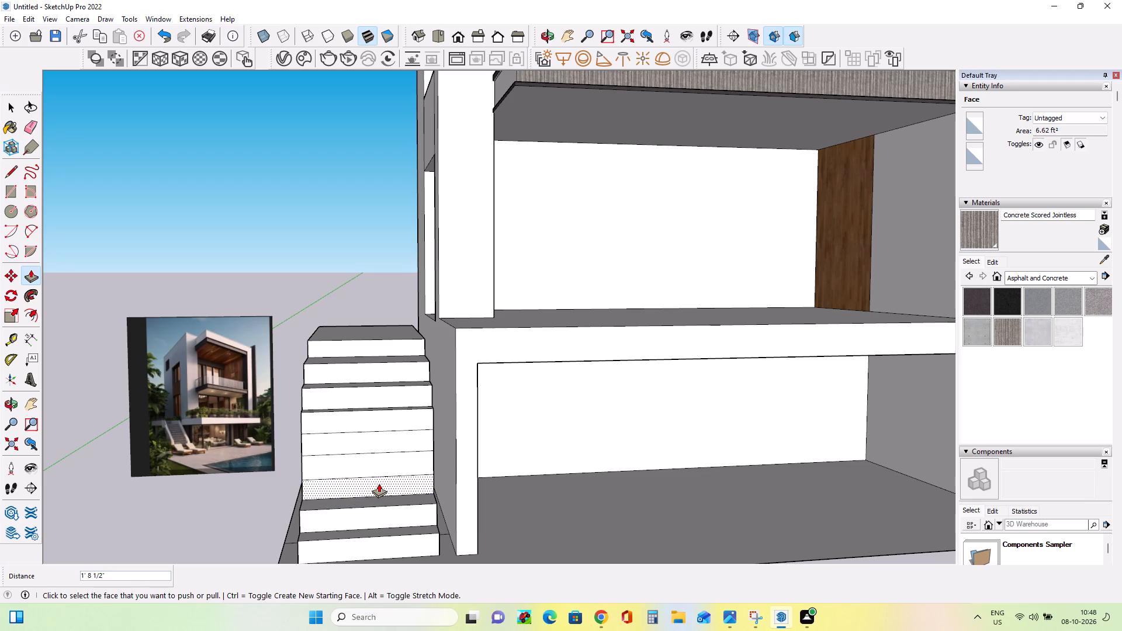
left_click(379, 483)
left_click(379, 488)
left_click(380, 466)
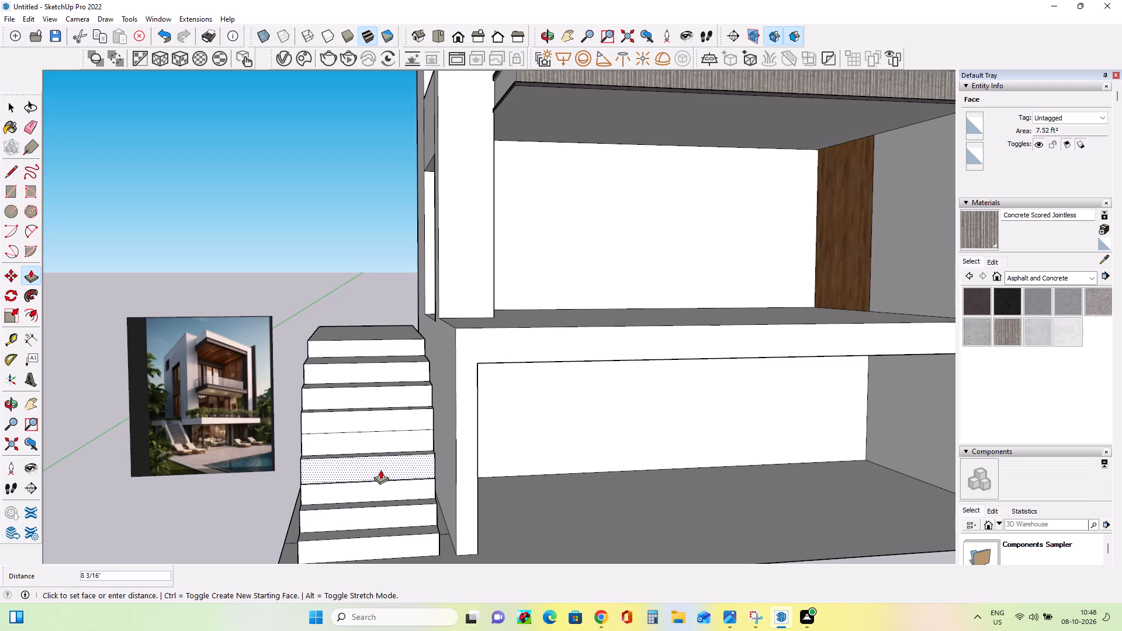
left_click(380, 470)
left_click(381, 445)
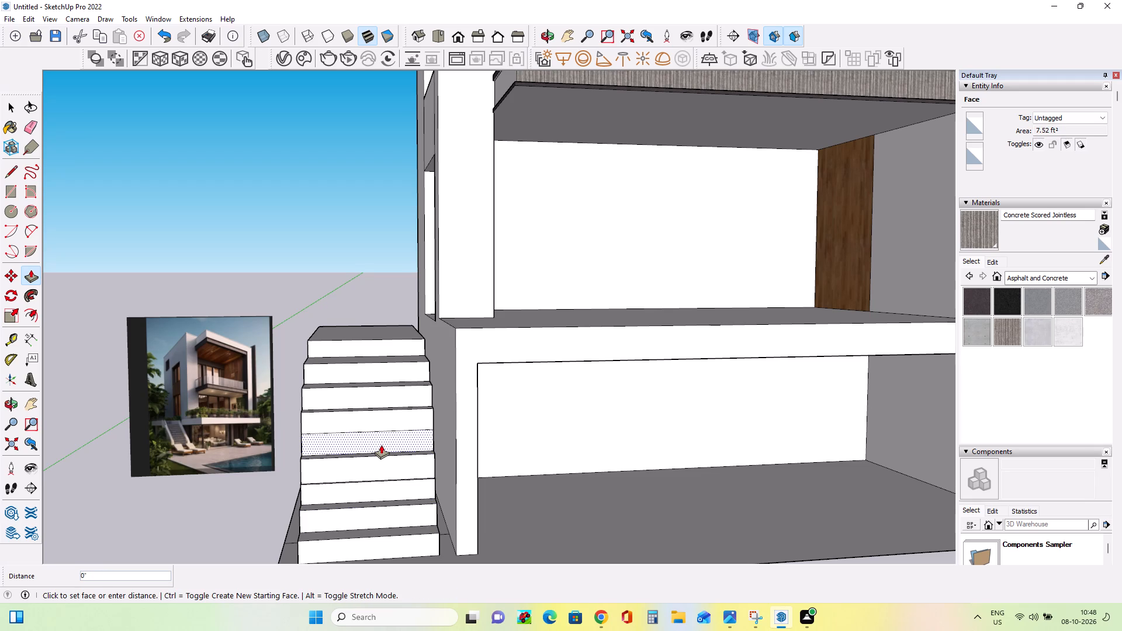
left_click(381, 445)
middle_click_drag(399, 480, 411, 512)
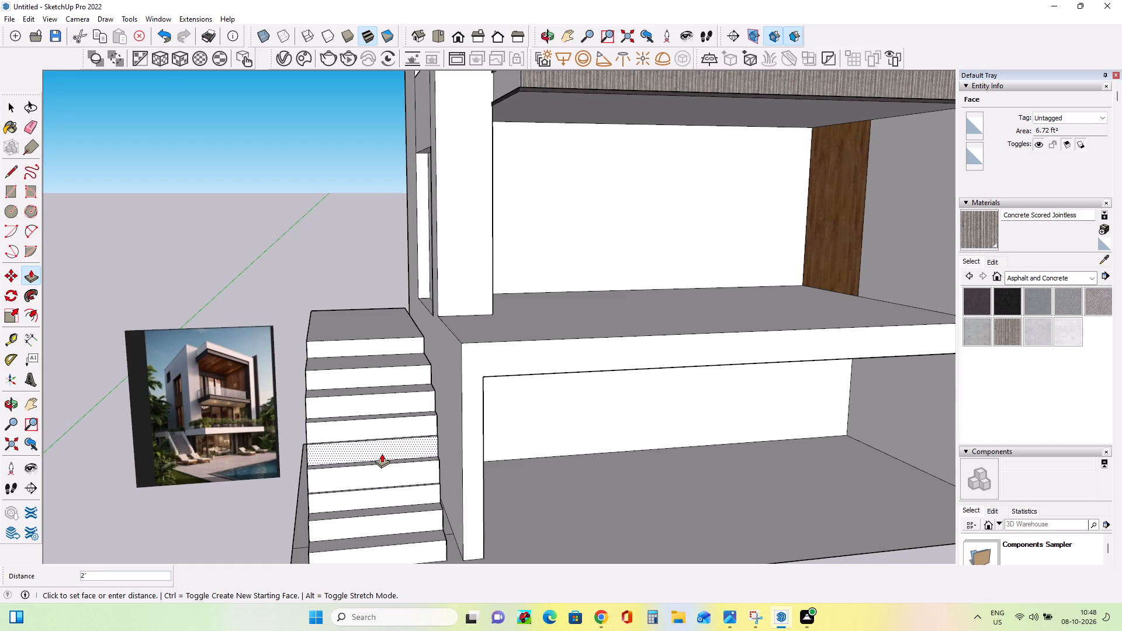
left_click(383, 453)
Push the second to fifth risers from the top back a few inches each to even out the upper treads.
left_click(378, 373)
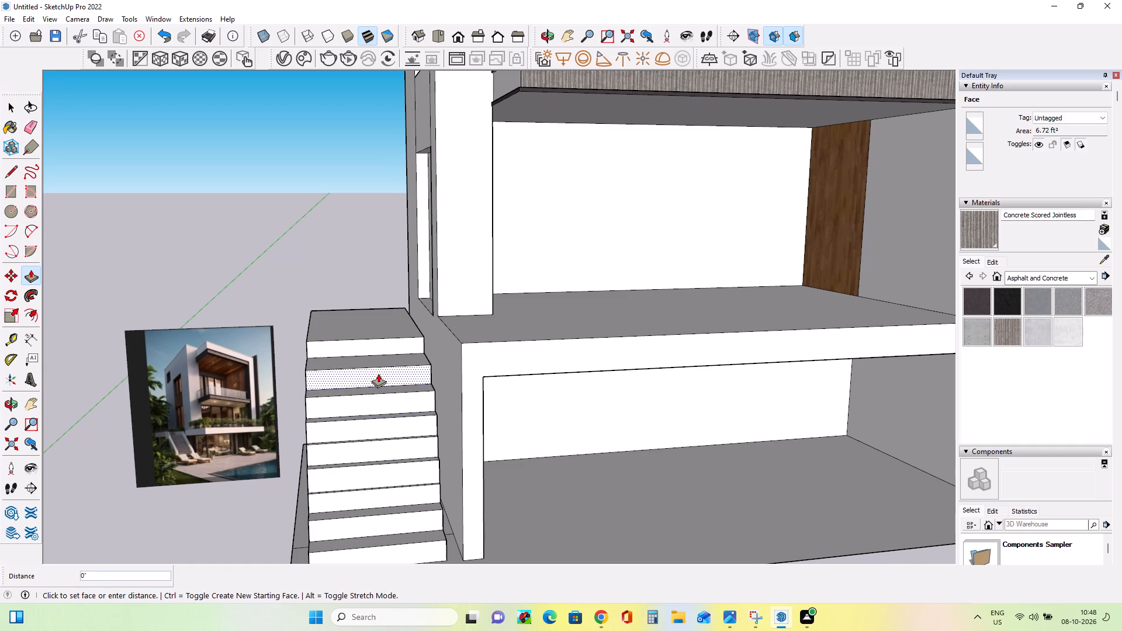
left_click(379, 367)
left_click(386, 396)
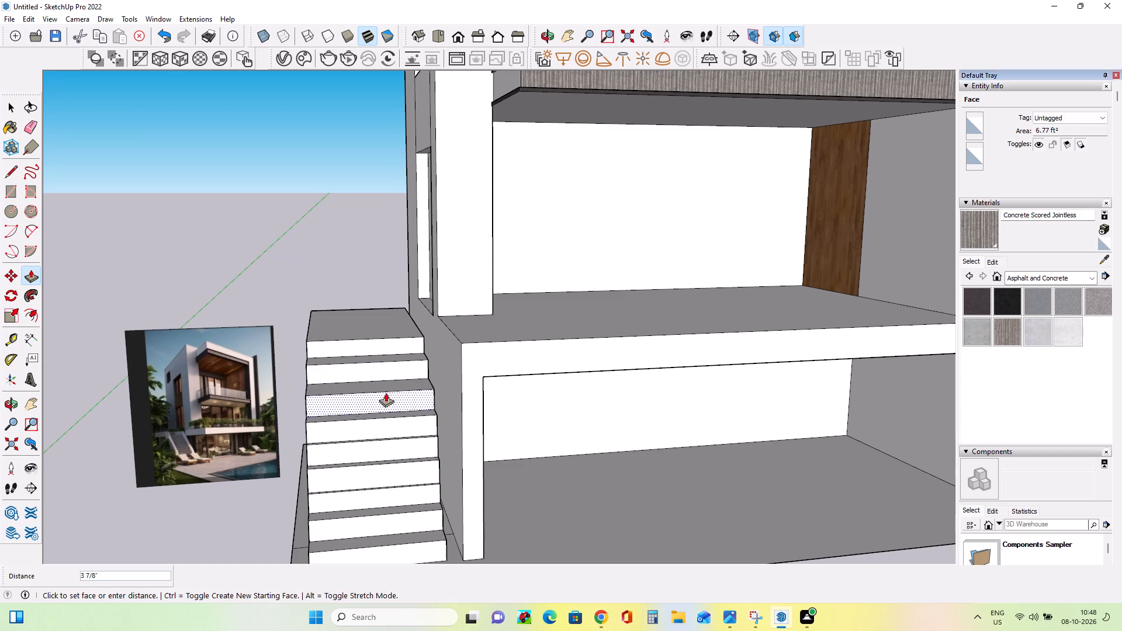
left_click(386, 391)
left_click(386, 424)
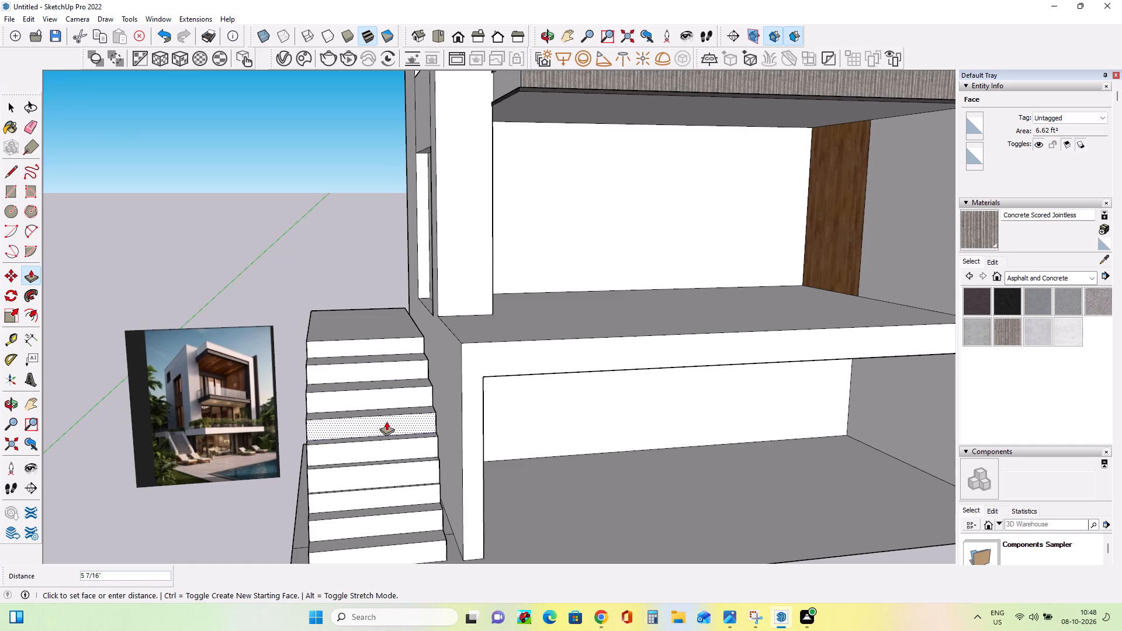
left_click(386, 421)
left_click(387, 444)
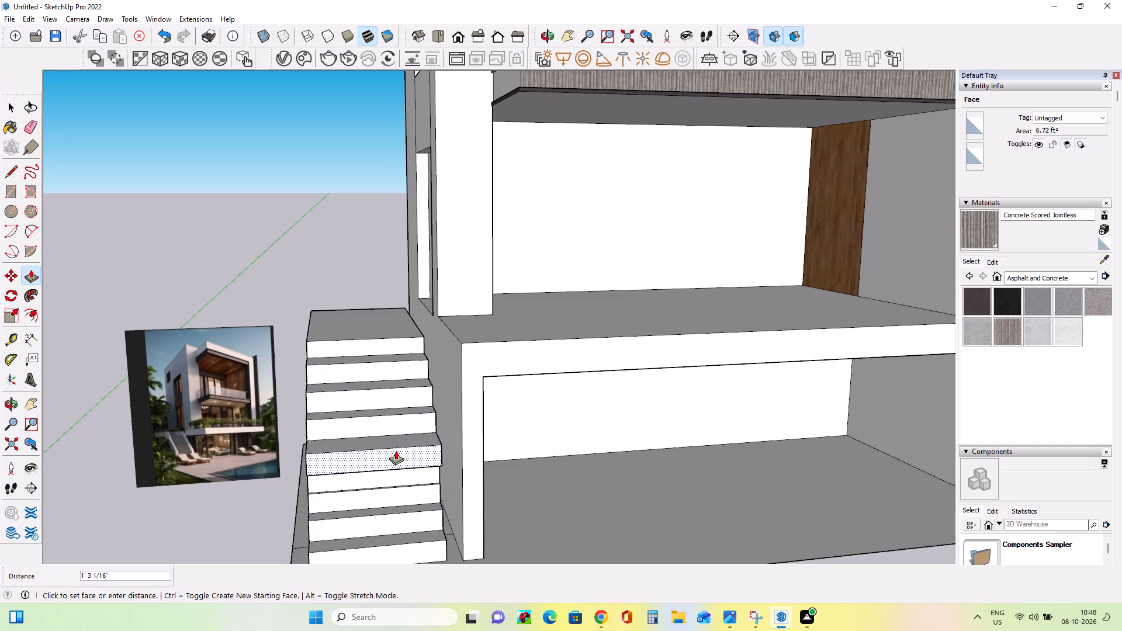
left_click(394, 441)
Pull the five lowest stair risers forward by about 4" to 10" each to even out the lower treads.
scroll(474, 473, "down", 7)
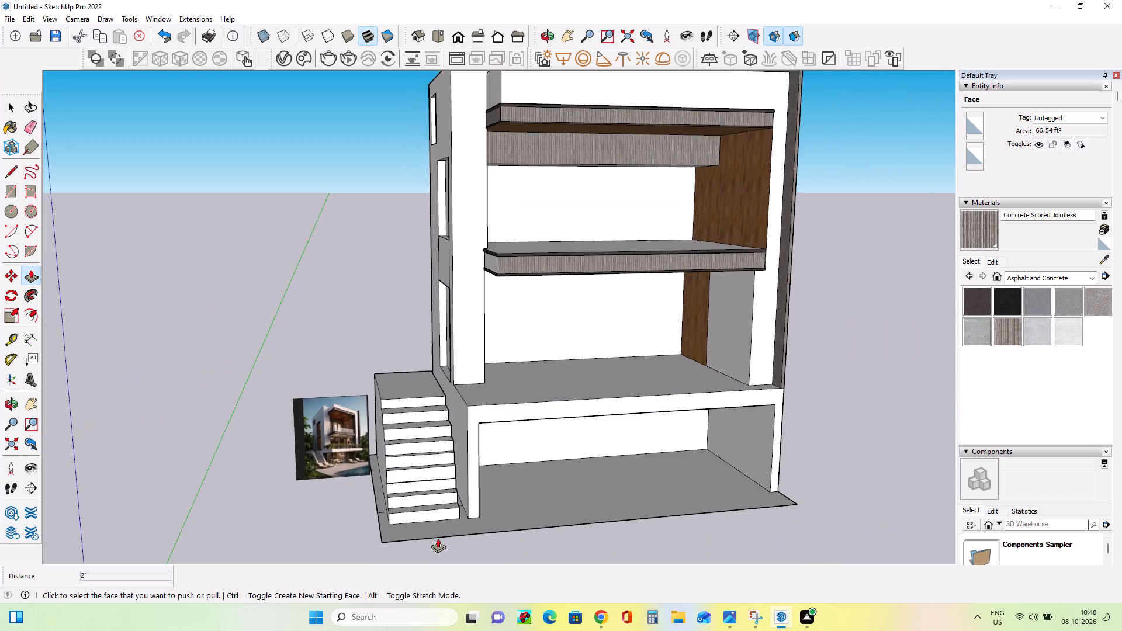
scroll(438, 538, "up", 8)
left_click(431, 482)
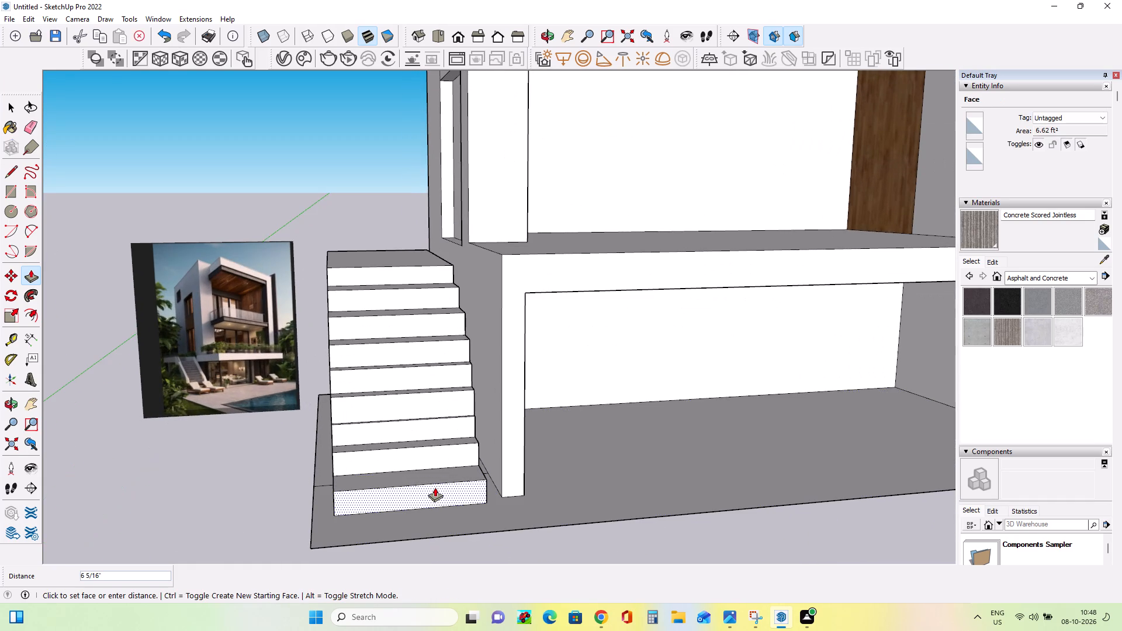
left_click(435, 487)
left_click(432, 456)
left_click(435, 462)
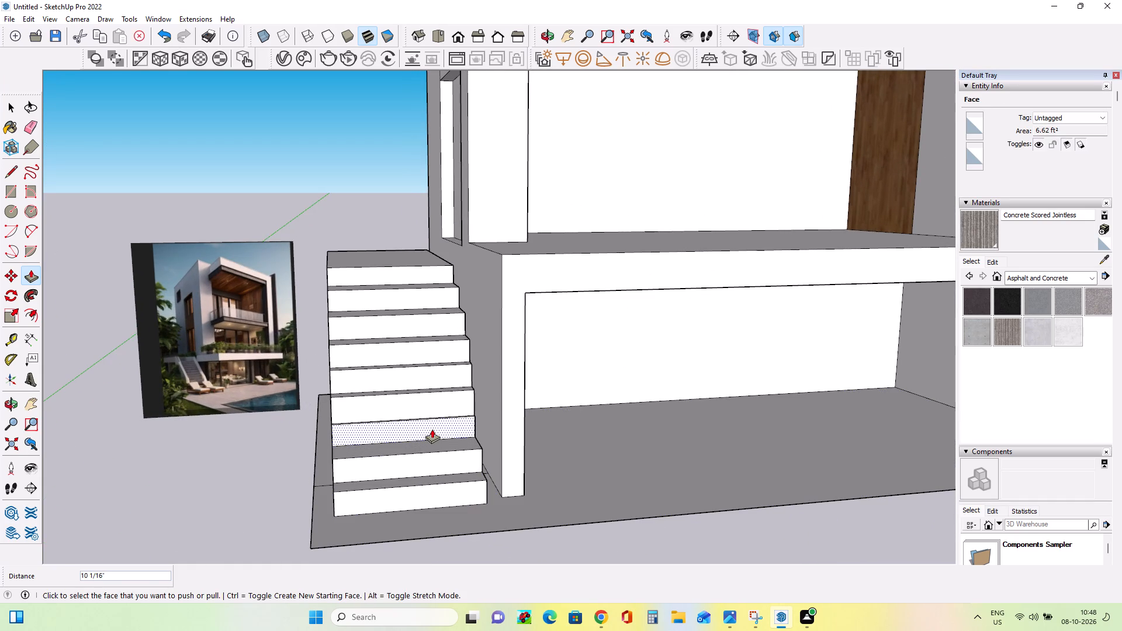
left_click(432, 429)
left_click(436, 434)
left_click(430, 409)
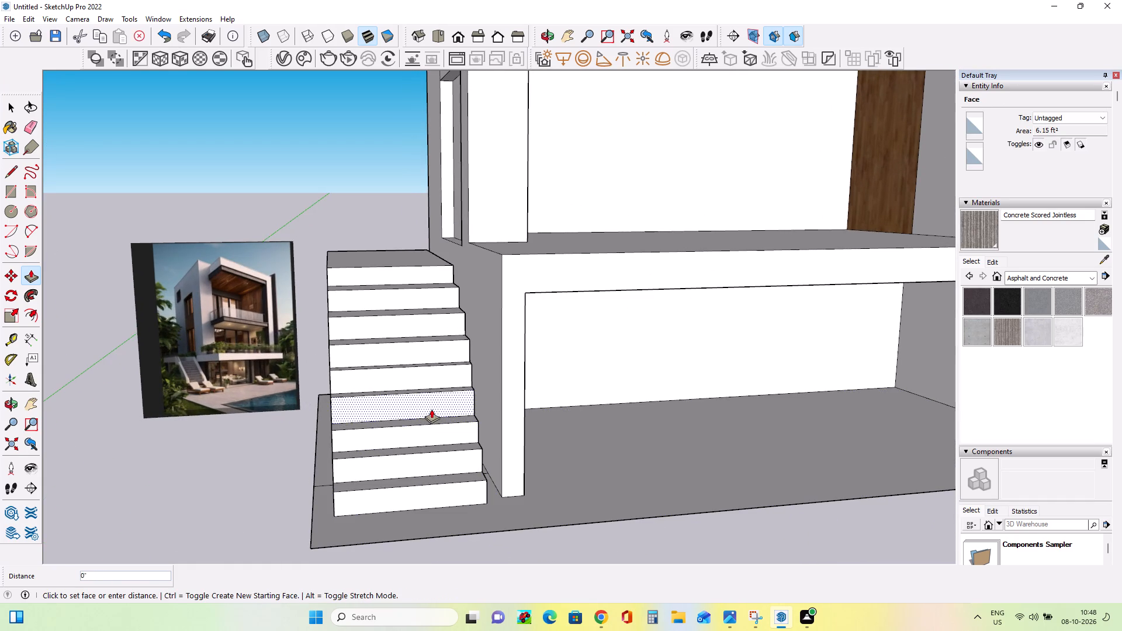
left_click(433, 411)
middle_click_drag(489, 410, 504, 525)
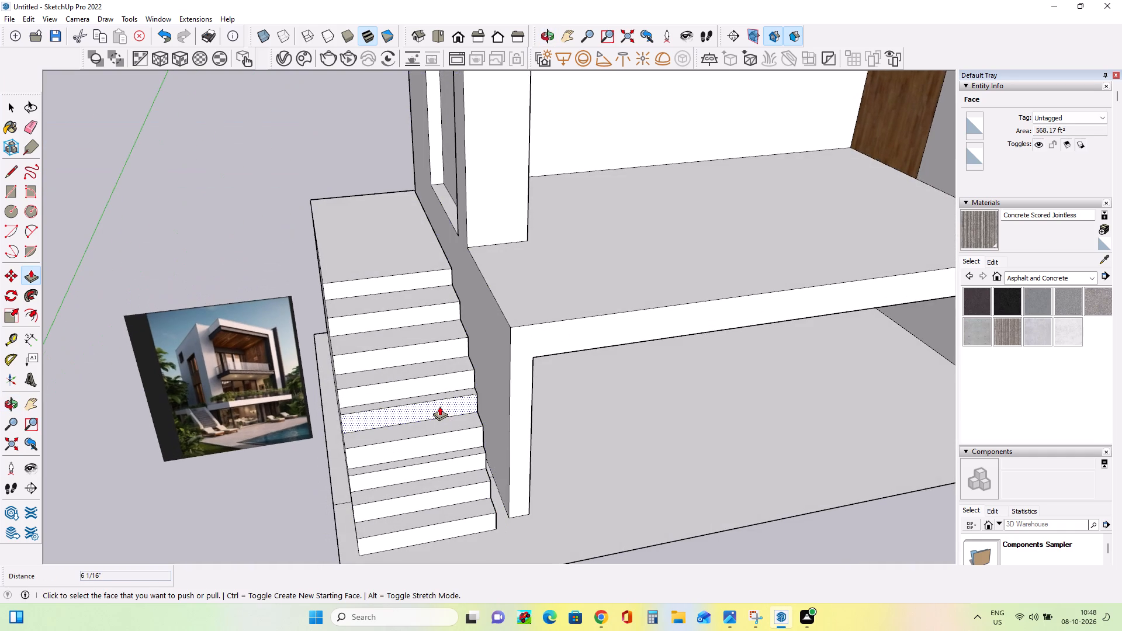
left_click(439, 406)
left_click(441, 411)
Raise the narrow ground strip between the staircase and the building wall, including lifts of about 1' 8" and 3' 6".
scroll(487, 459, "down", 4)
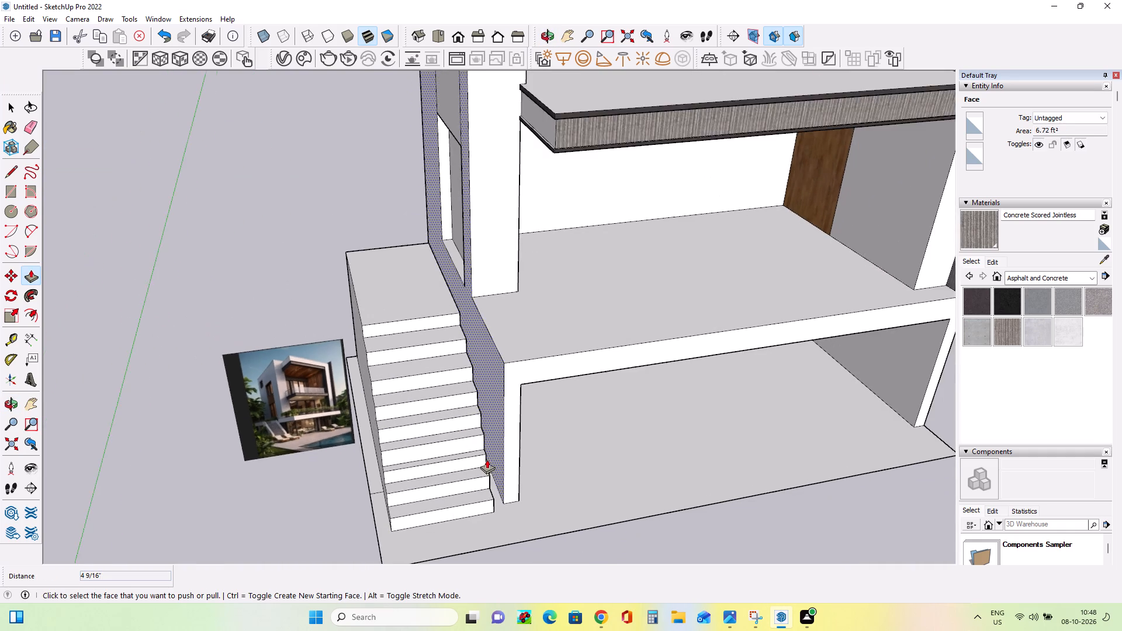
middle_click_drag(487, 459, 418, 456)
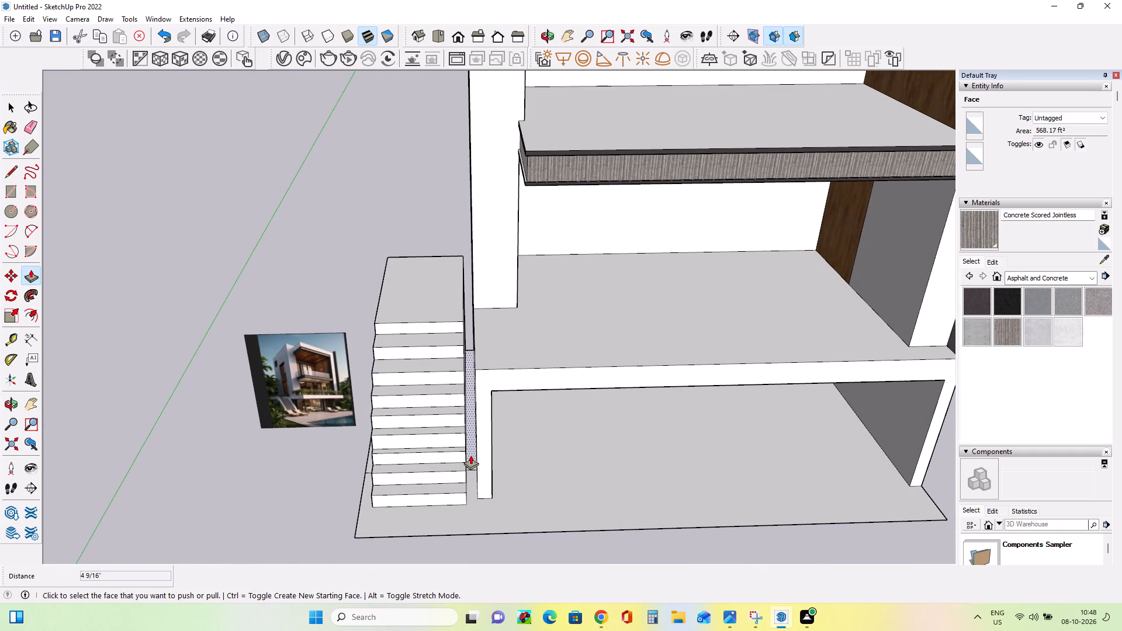
scroll(470, 455, "up", 5)
left_click(471, 464)
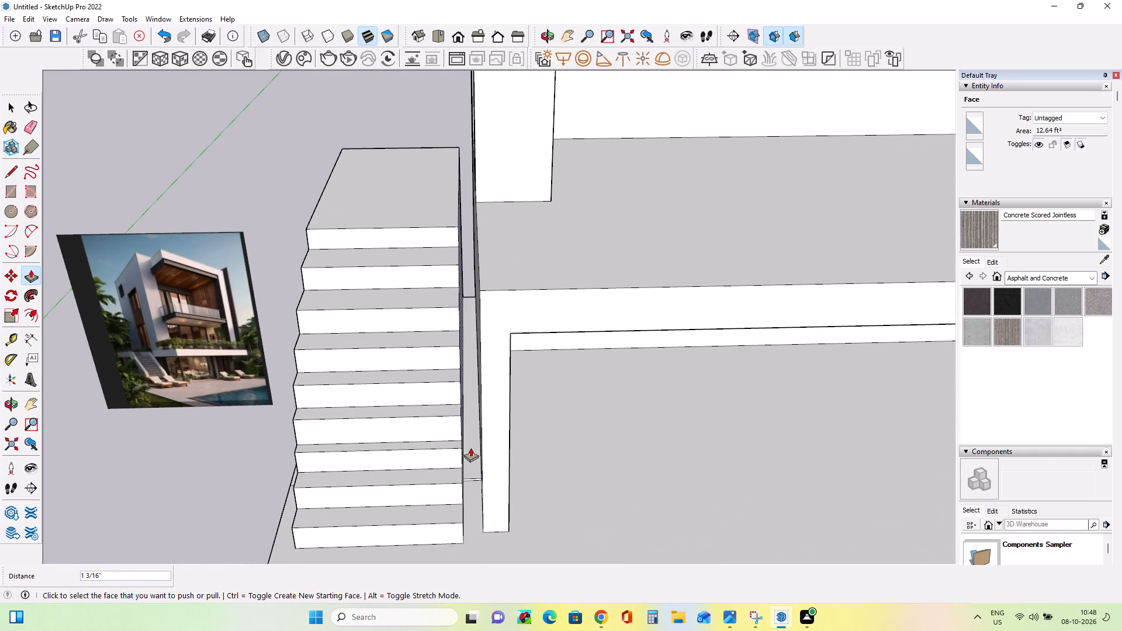
left_click(470, 448)
left_click(466, 417)
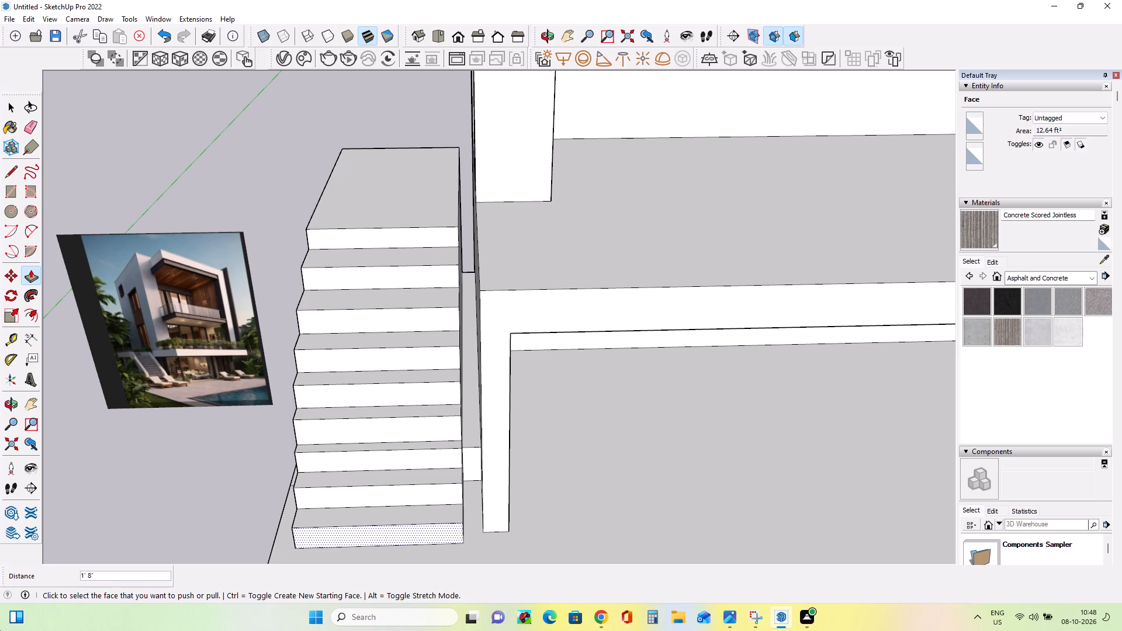
left_click(472, 425)
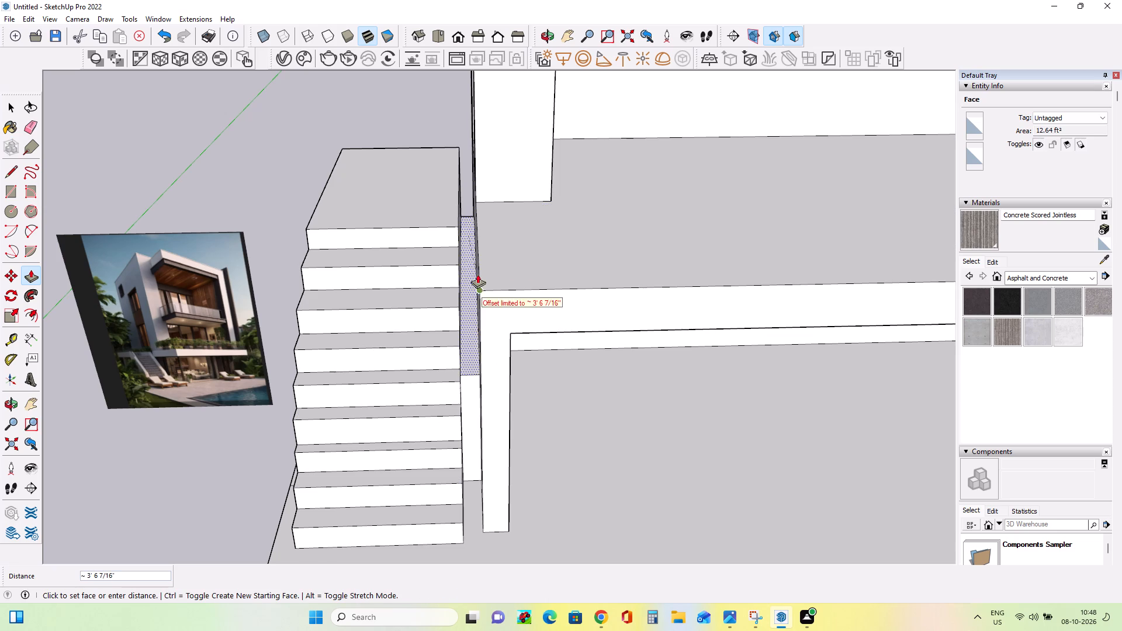
left_click(456, 216)
left_click(472, 360)
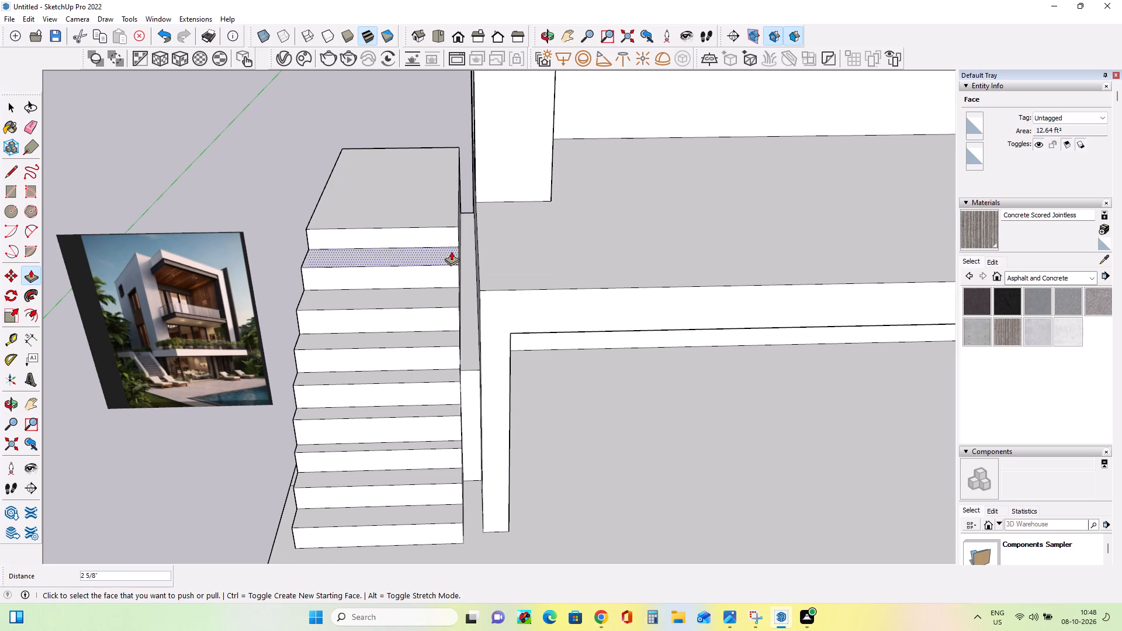
left_click(457, 225)
key("Escape")
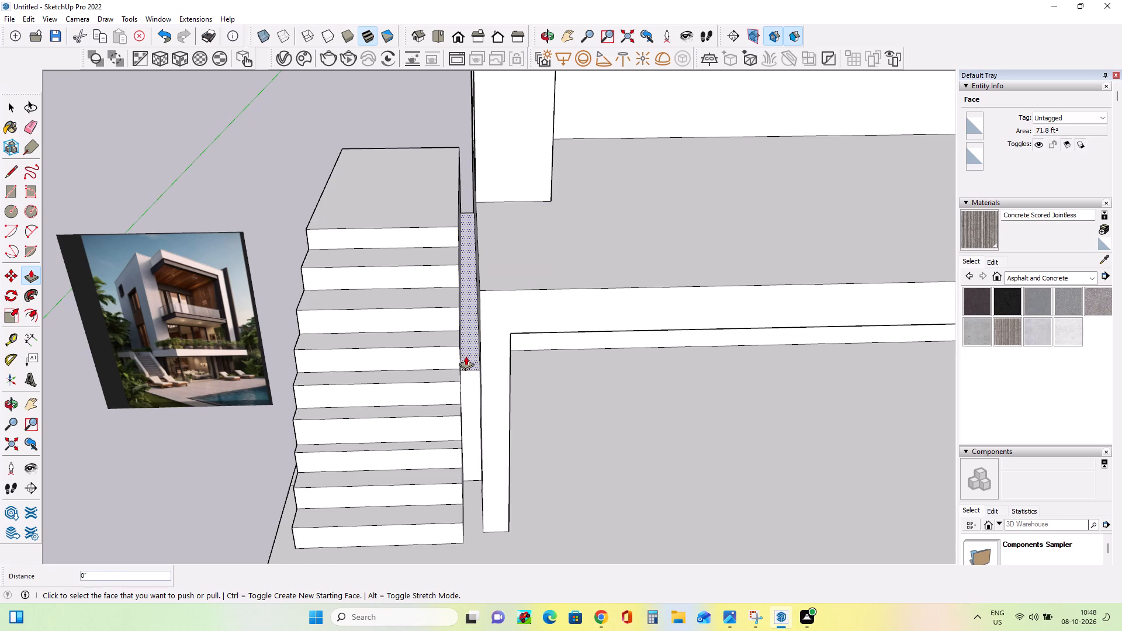
Continue raising the strip beside the stairs in lifts of roughly 9" to 1' 1" until it stands about 10 1/2" above the landing.
left_click(468, 356)
left_click(472, 351)
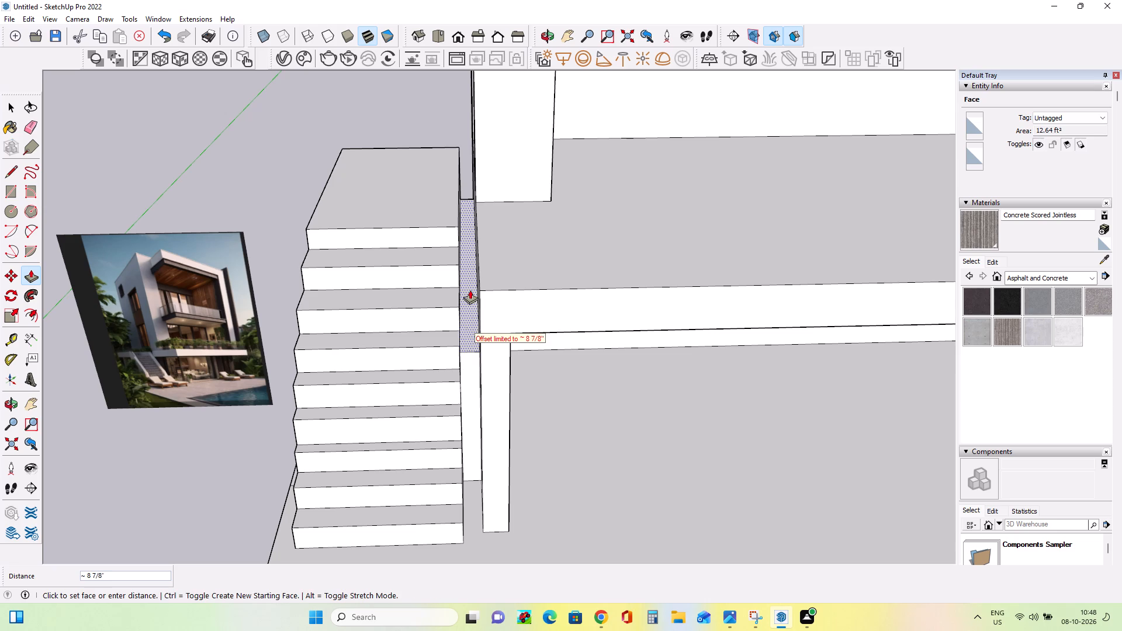
left_click(469, 281)
left_click(469, 337)
left_click(462, 290)
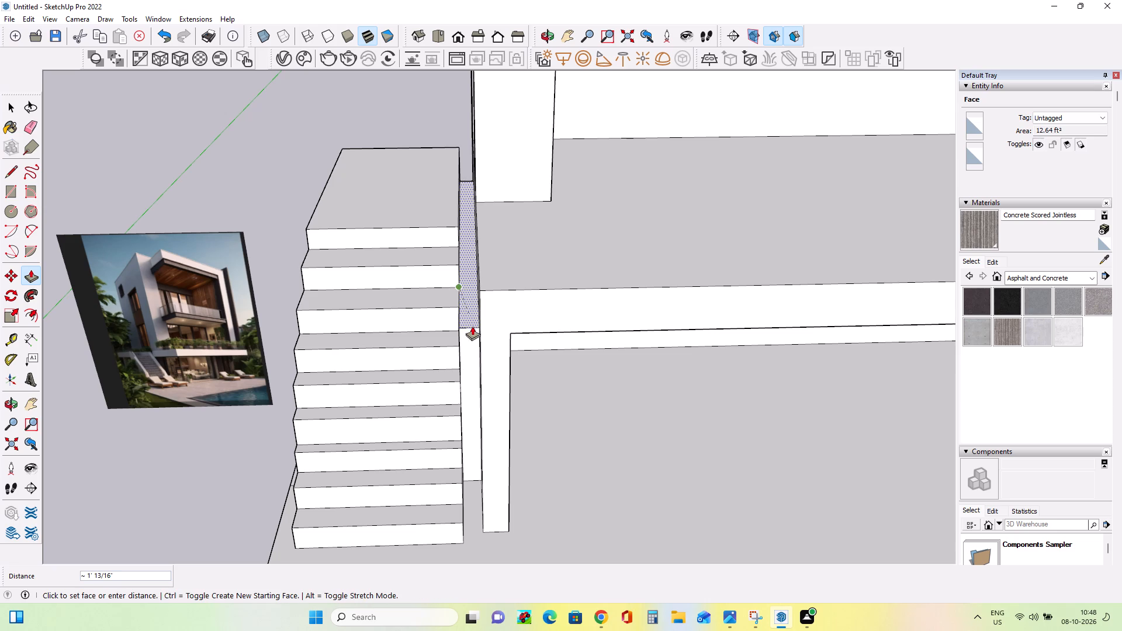
left_click(472, 326)
left_click(470, 280)
left_click(474, 293)
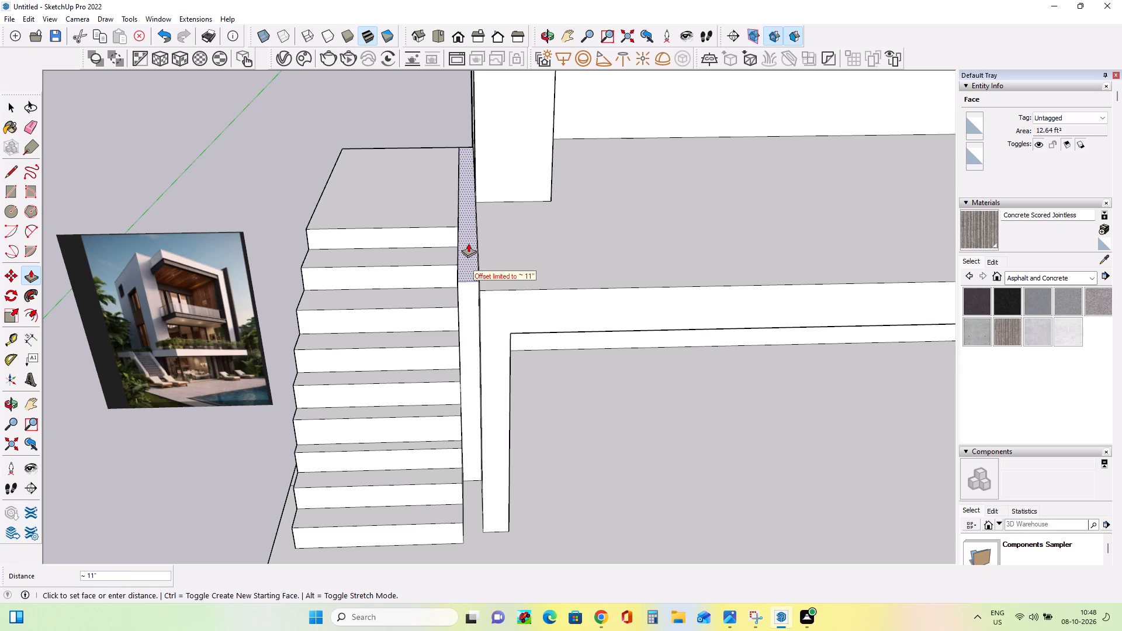
left_click(468, 241)
left_click(467, 270)
left_click(465, 240)
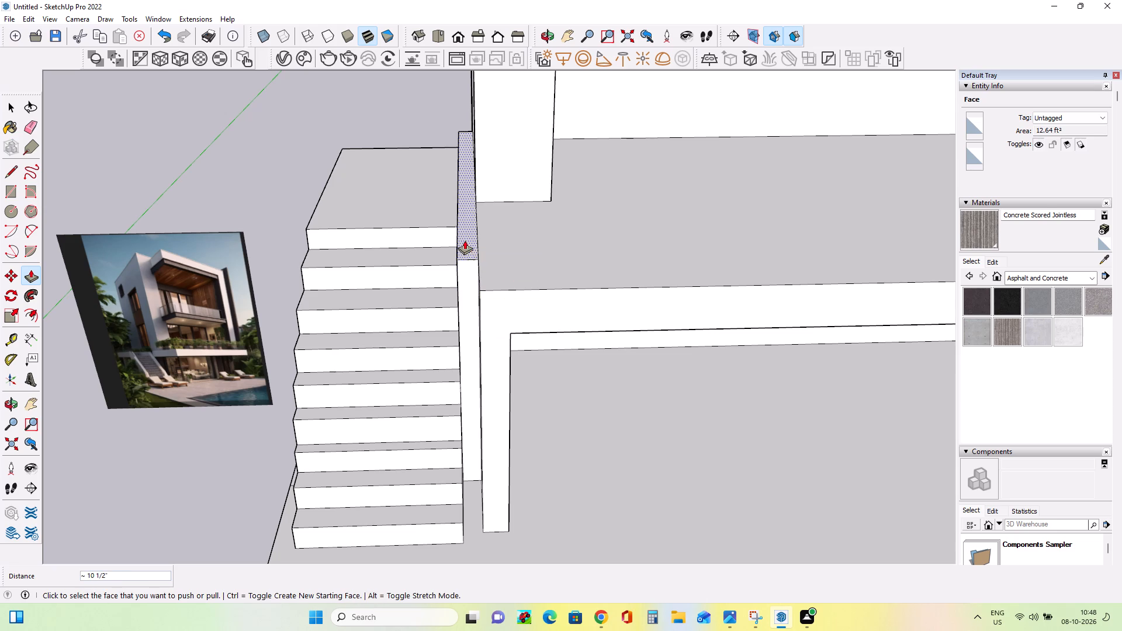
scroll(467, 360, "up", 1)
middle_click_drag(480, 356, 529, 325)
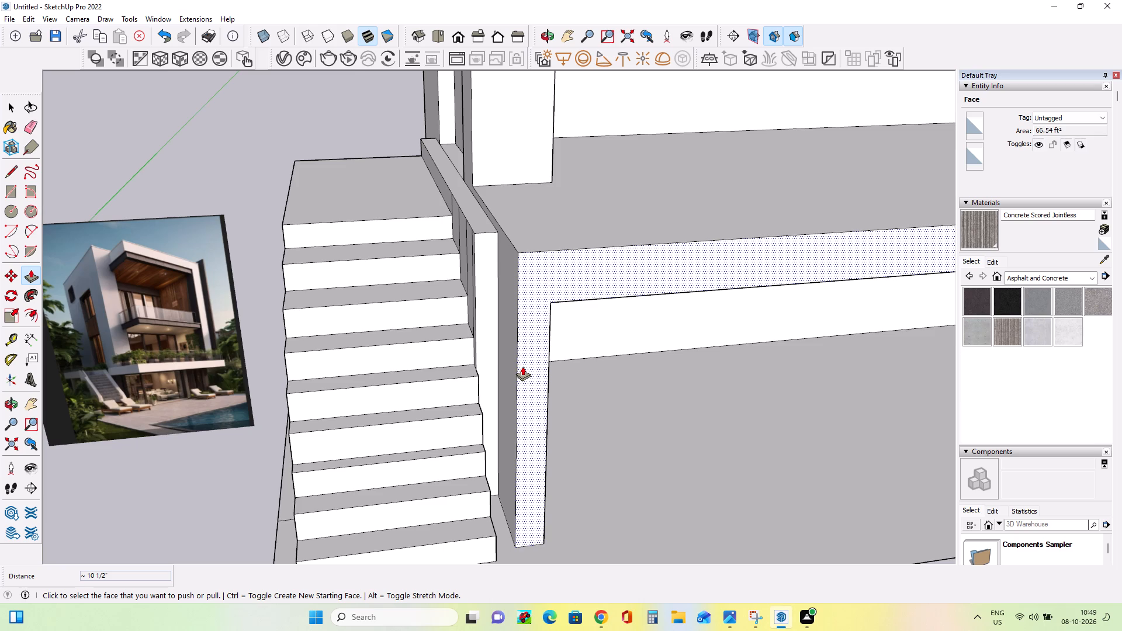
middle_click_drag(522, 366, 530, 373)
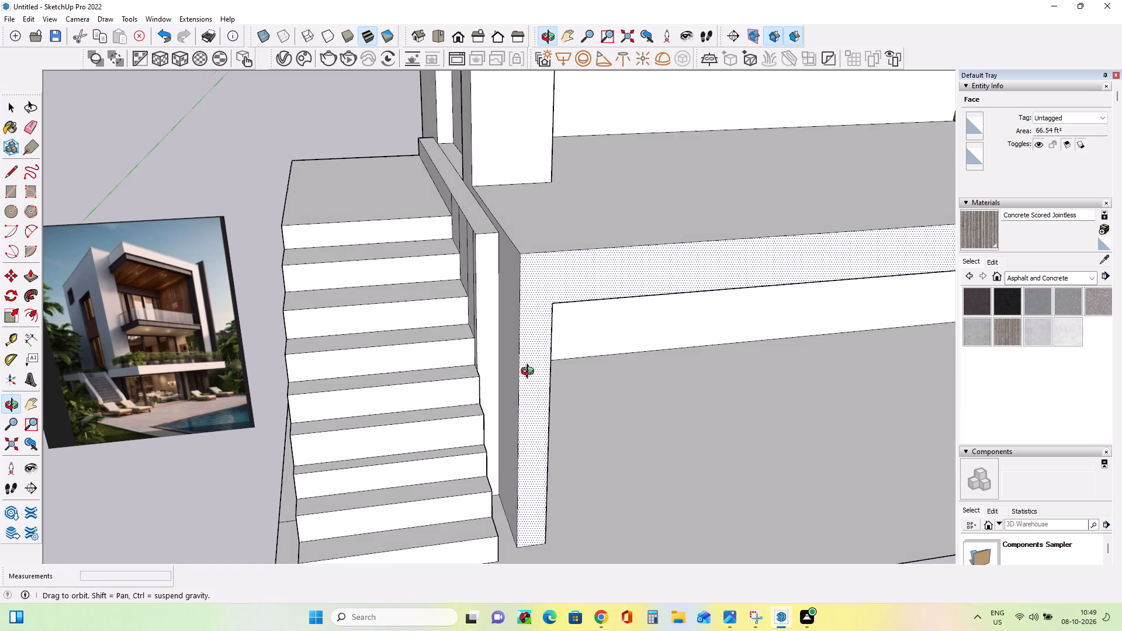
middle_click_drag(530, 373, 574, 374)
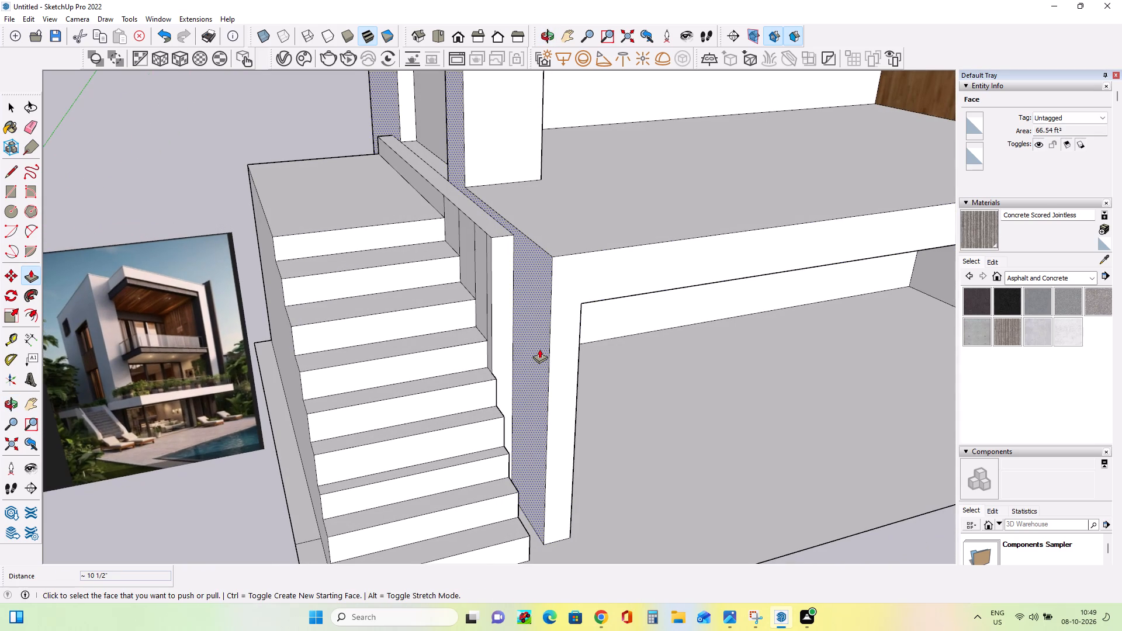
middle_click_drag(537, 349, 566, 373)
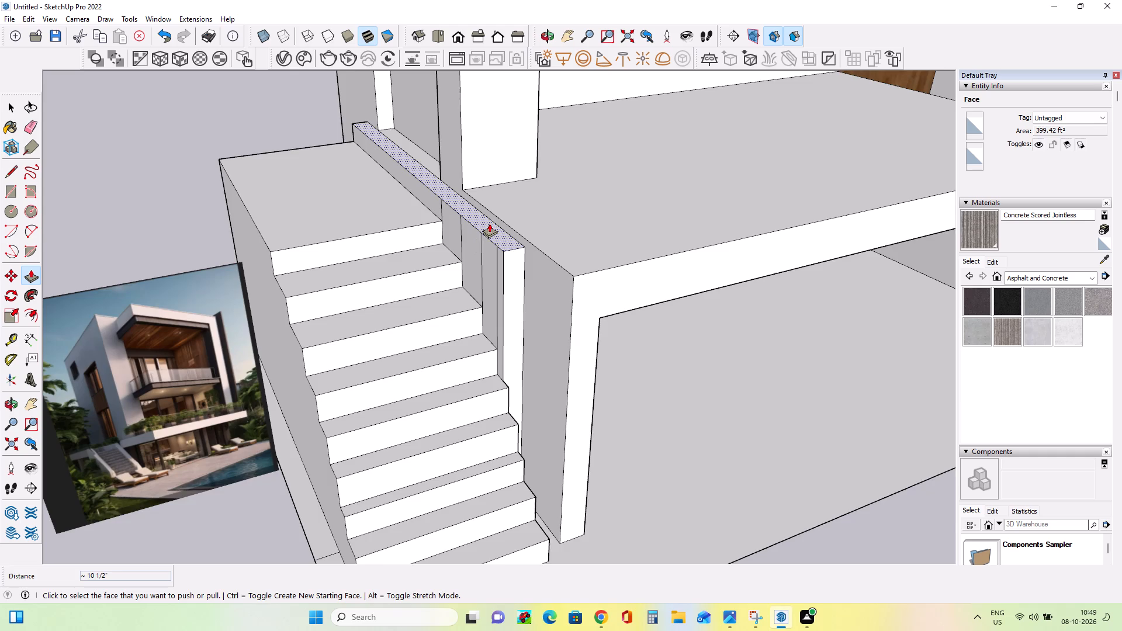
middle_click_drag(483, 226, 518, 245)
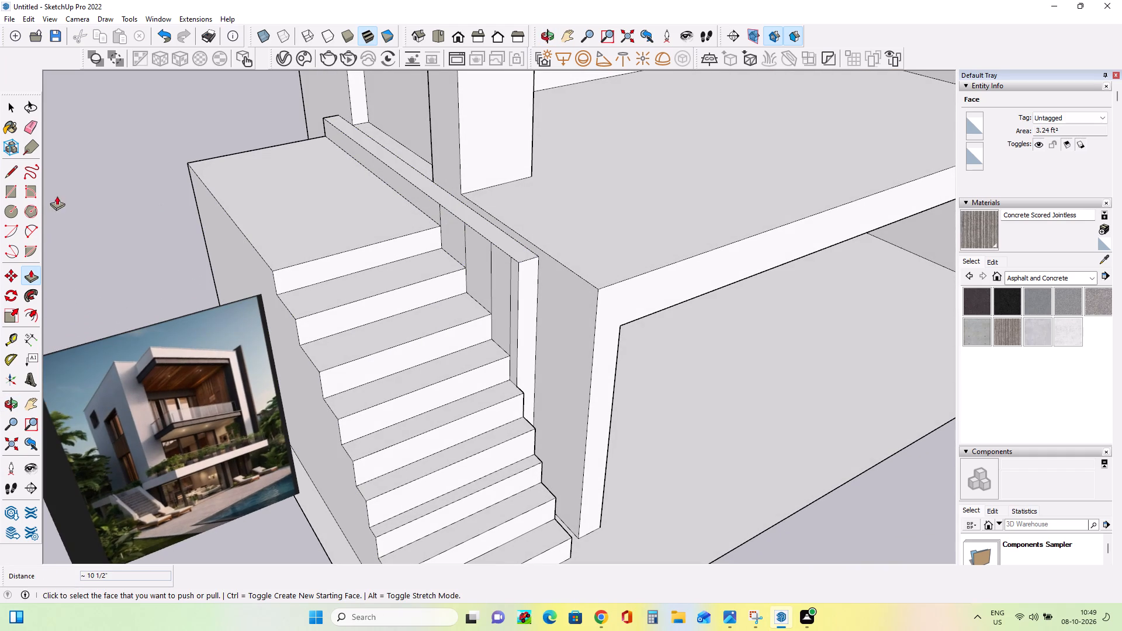
Draw a line about 9 3/16" long across the top of the raised strip, level with the landing's front edge.
left_click(12, 168)
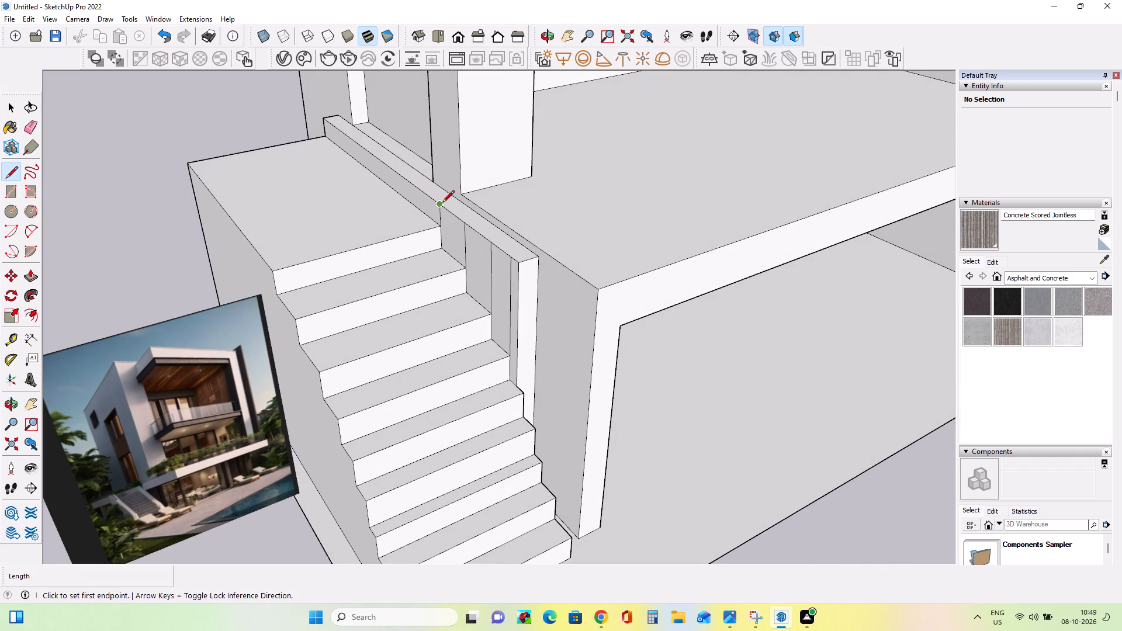
left_click(442, 203)
left_click(456, 200)
Push the strip section in front of the landing down to ground level, including lowerings of about 1' 1/2" and 3' 3".
middle_click_drag(528, 298, 460, 293)
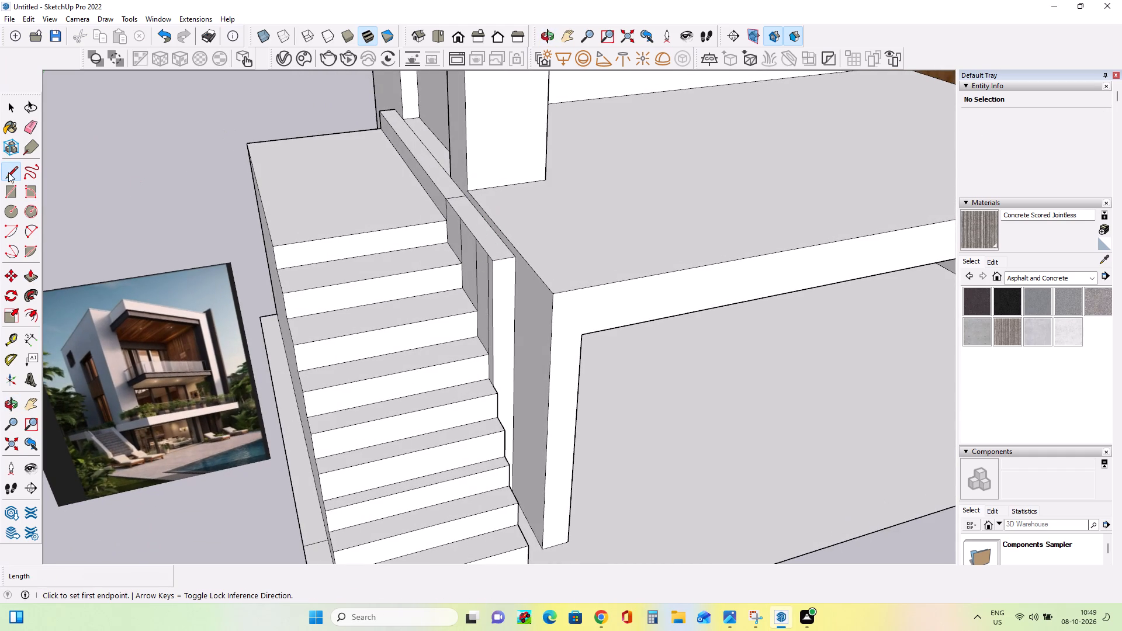
left_click(23, 276)
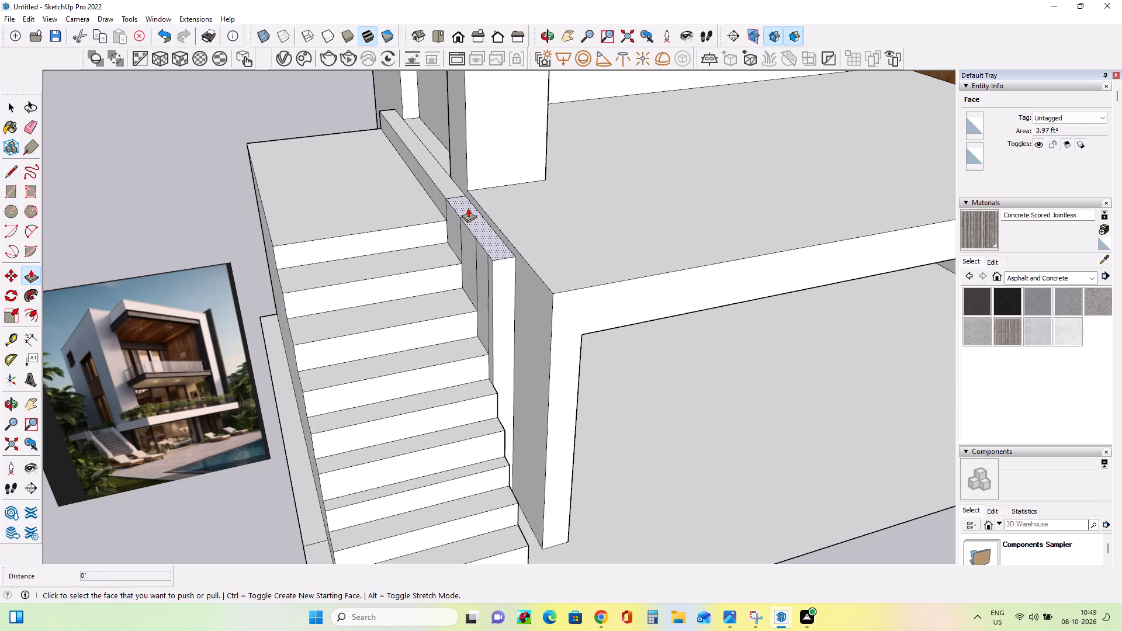
left_click(468, 208)
left_click(500, 334)
left_click(506, 300)
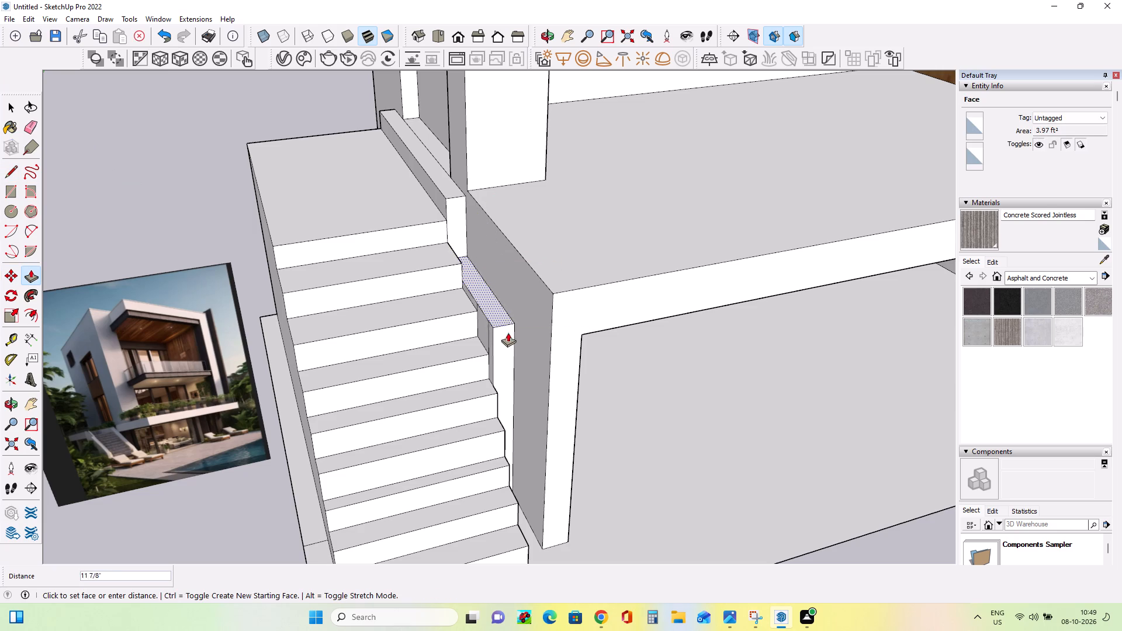
left_click(510, 350)
middle_click_drag(562, 307, 466, 306)
left_click(477, 313)
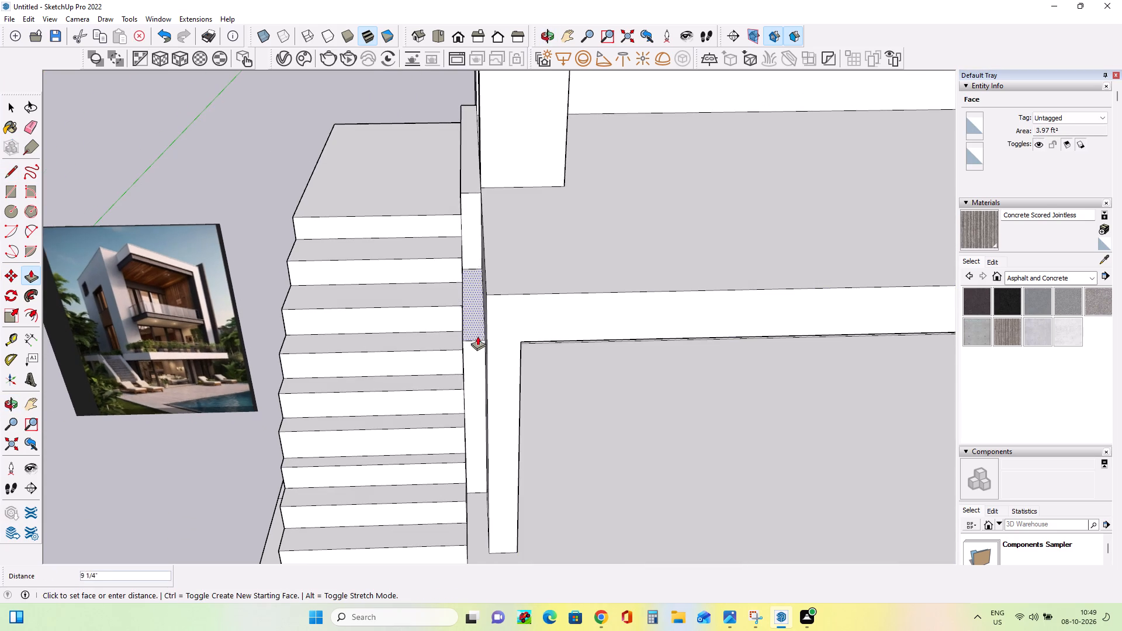
left_click(476, 386)
left_click(483, 348)
left_click(480, 424)
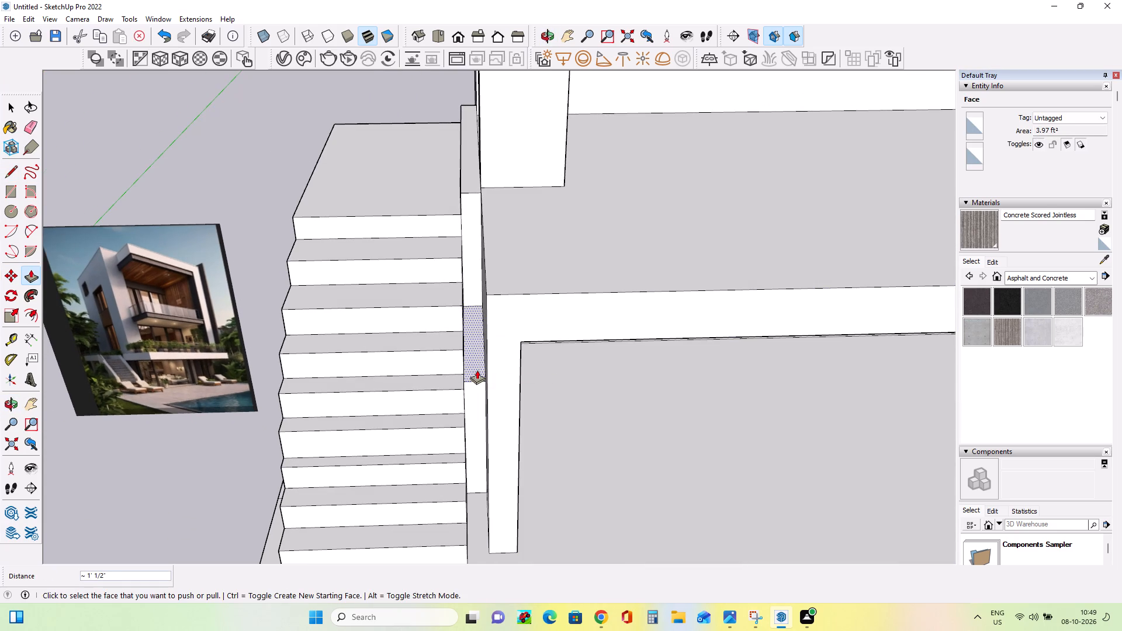
left_click(477, 370)
left_click(477, 415)
left_click(476, 390)
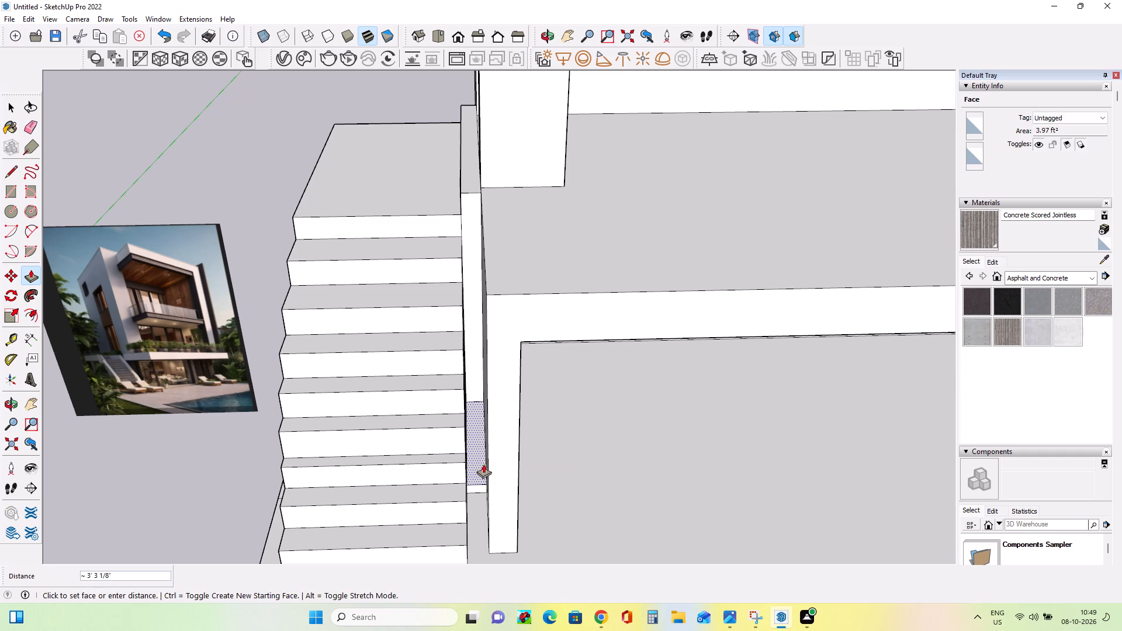
left_click(483, 466)
Draw two sloped lines from the strip end's upper corners toward the stair foot, about 12' along the wall and 12' 8" beside the treads.
middle_click_drag(472, 452, 495, 411)
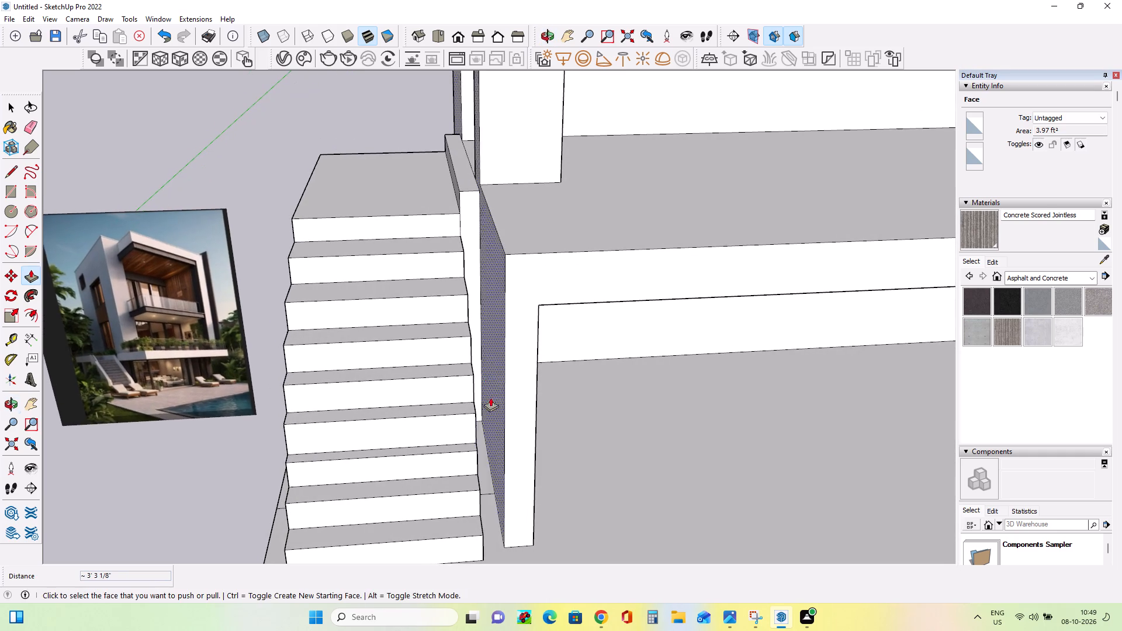
middle_click_drag(462, 304, 521, 310)
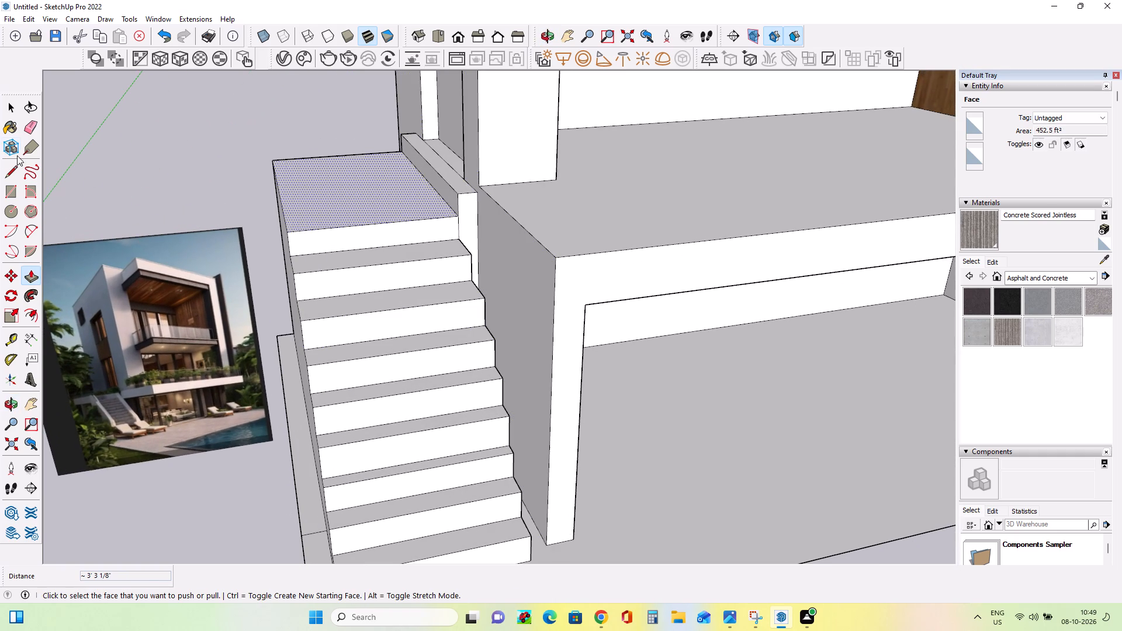
left_click(9, 168)
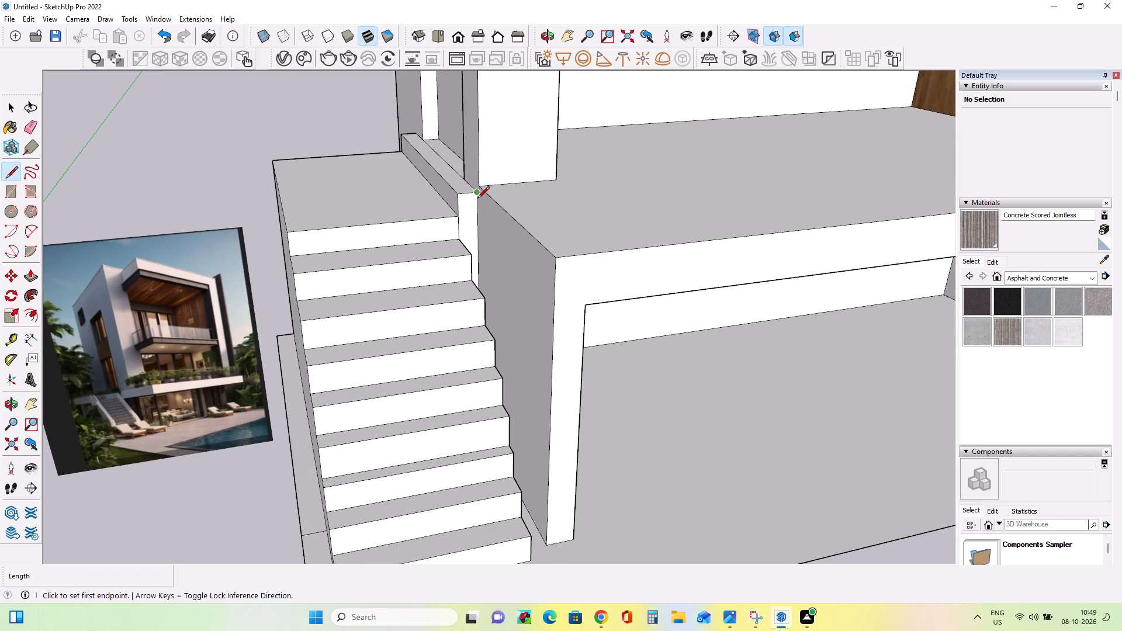
left_click(477, 199)
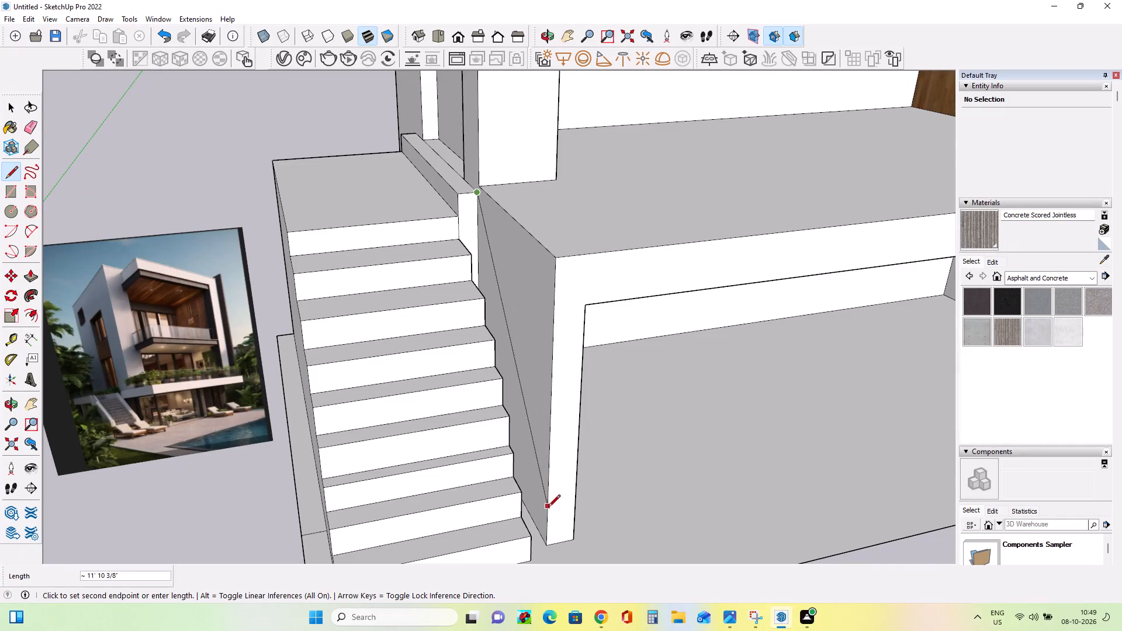
left_click(549, 511)
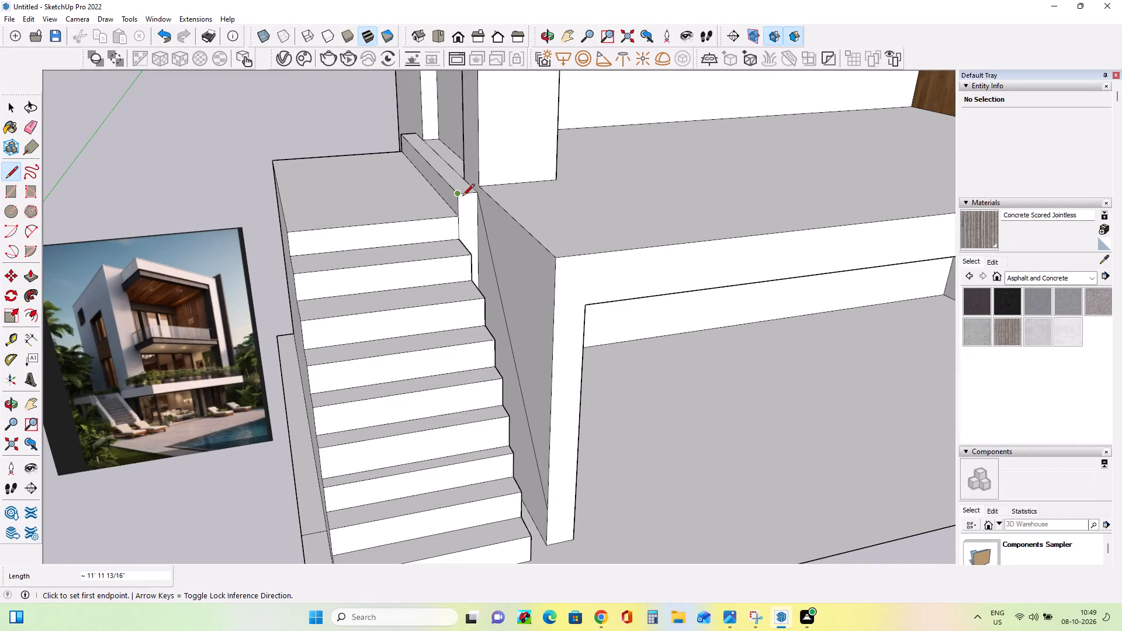
left_click(459, 197)
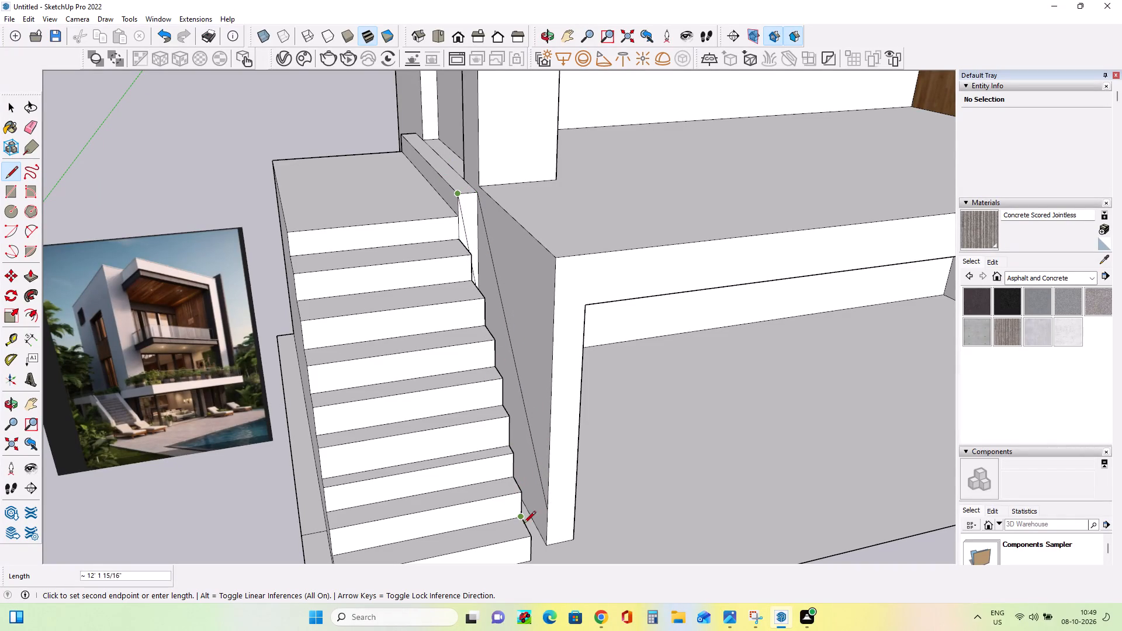
left_click(527, 540)
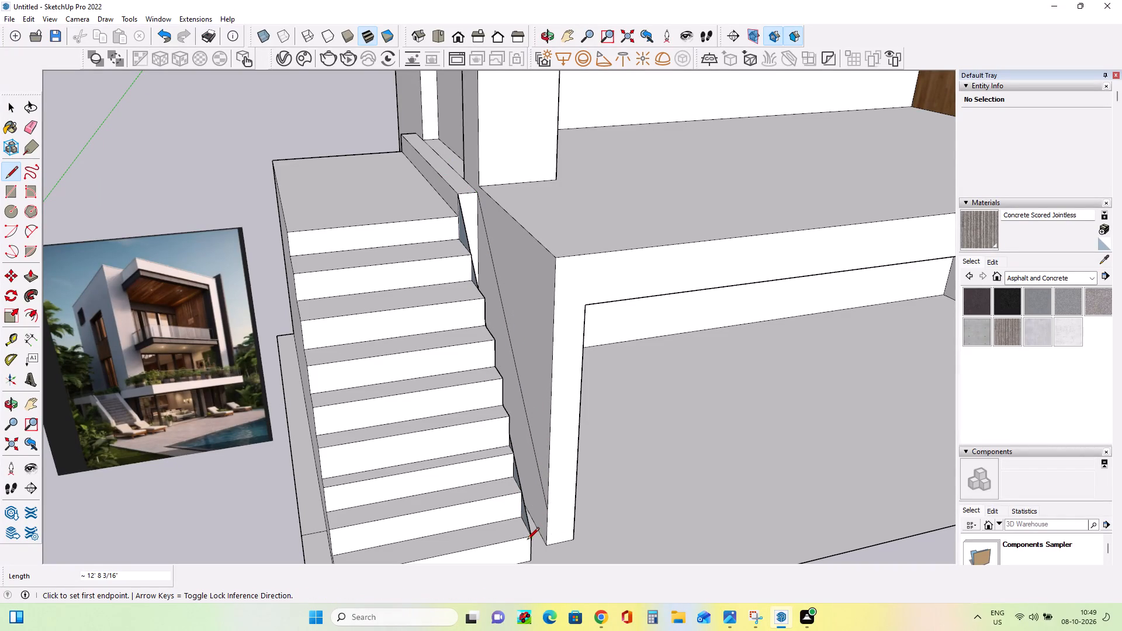
Draw a line about 9 3/16" long from the stair-side slope's foot toward the building wall and join it to the wall-side slope.
middle_click_drag(579, 526, 495, 493)
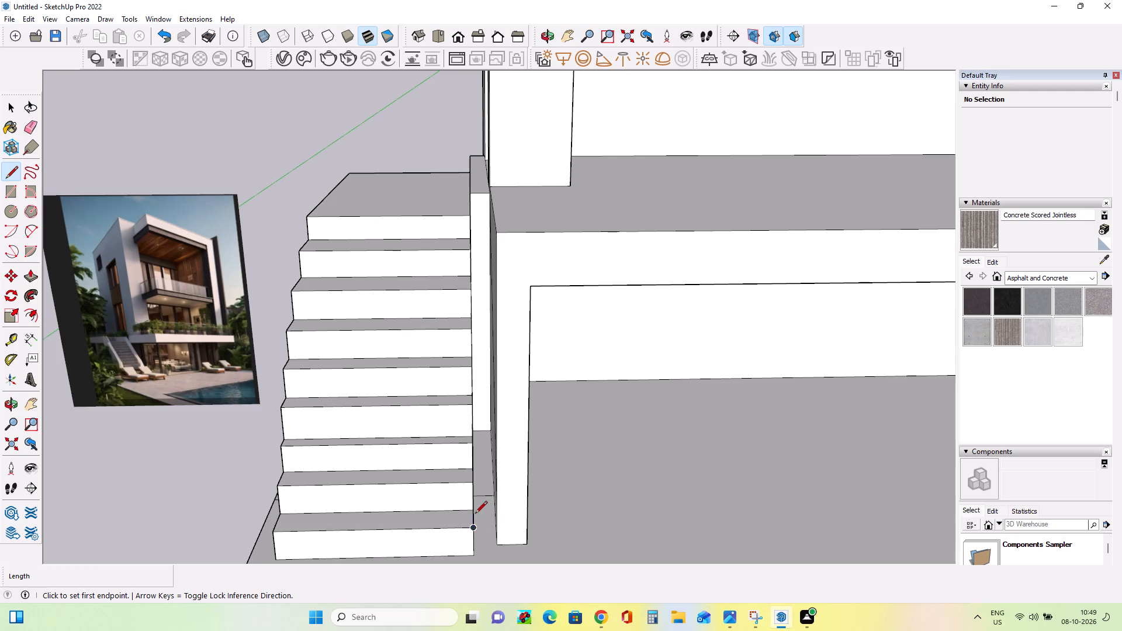
middle_click_drag(476, 525, 560, 531)
left_click(529, 529)
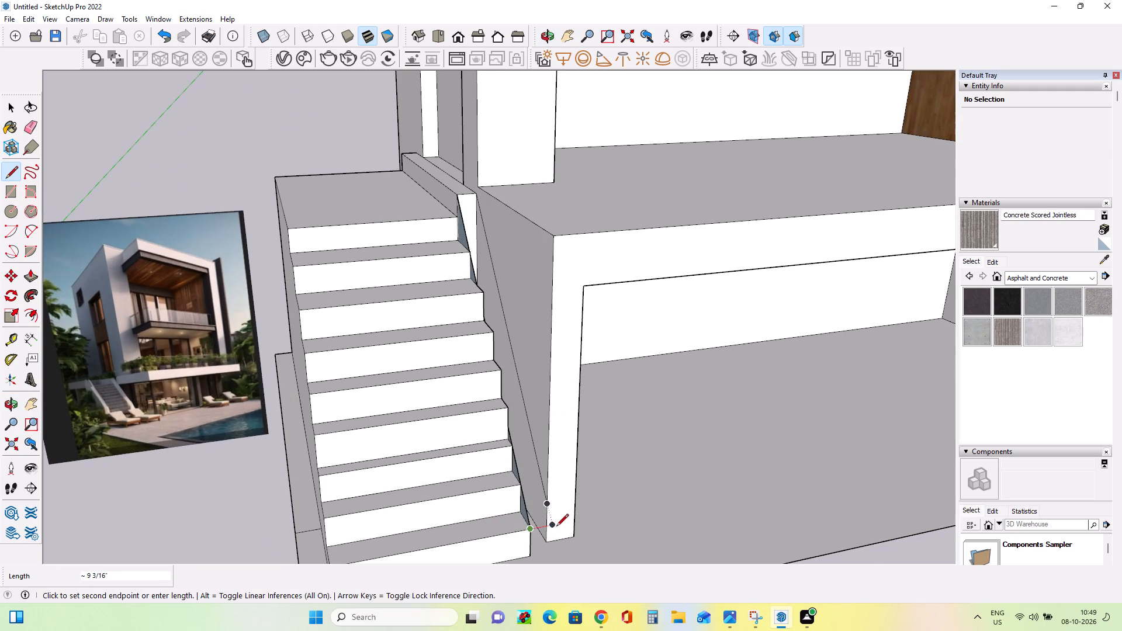
left_click(553, 525)
left_click(547, 507)
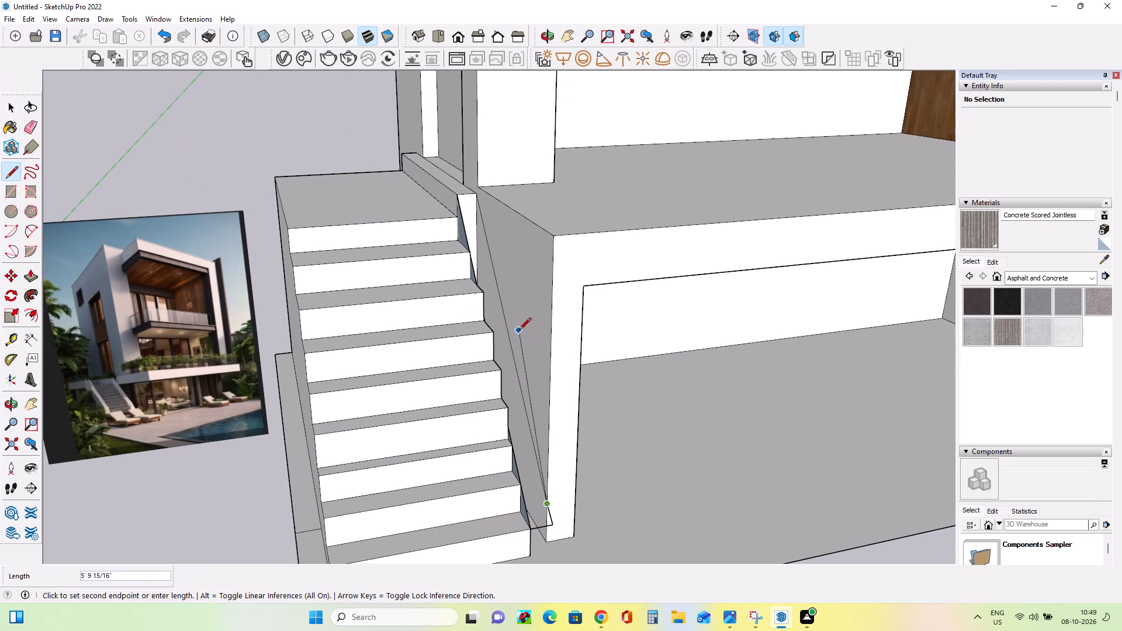
left_click(479, 194)
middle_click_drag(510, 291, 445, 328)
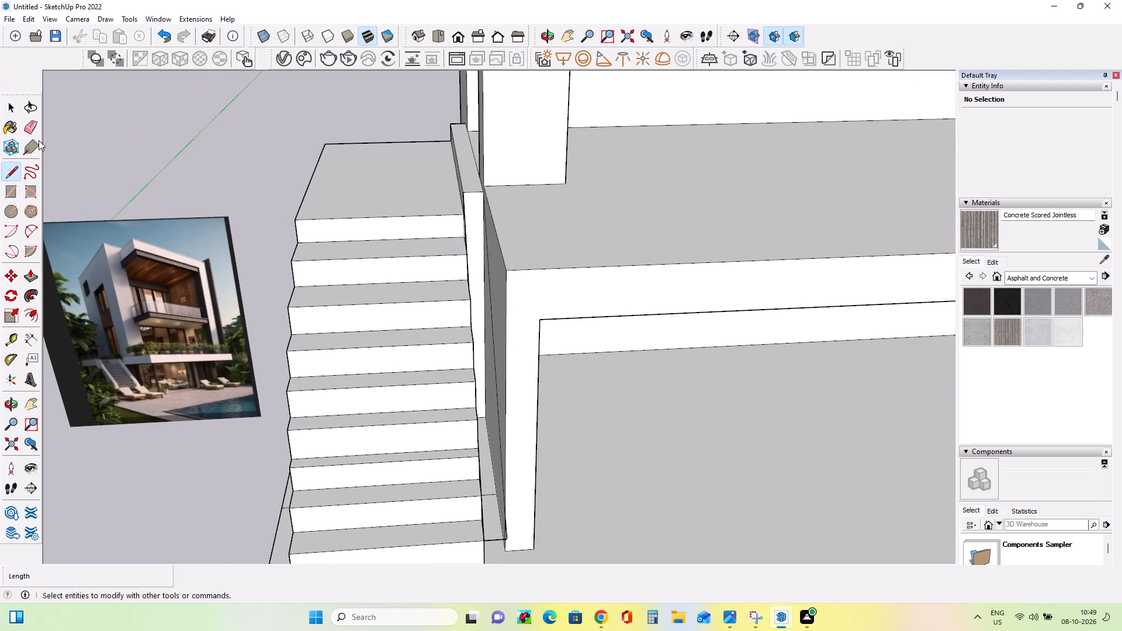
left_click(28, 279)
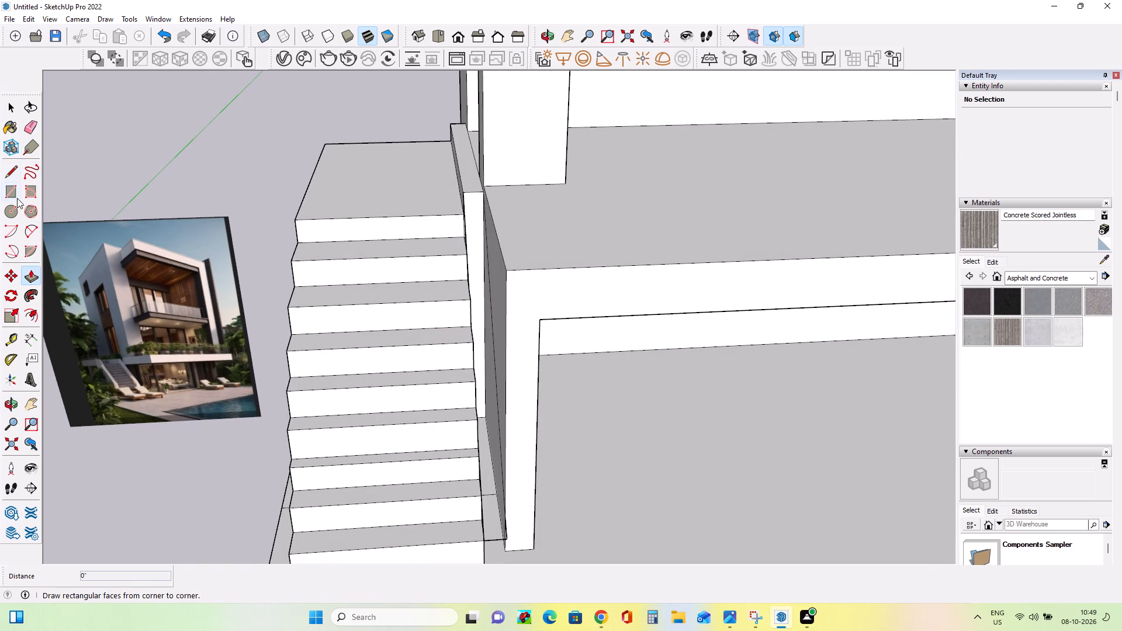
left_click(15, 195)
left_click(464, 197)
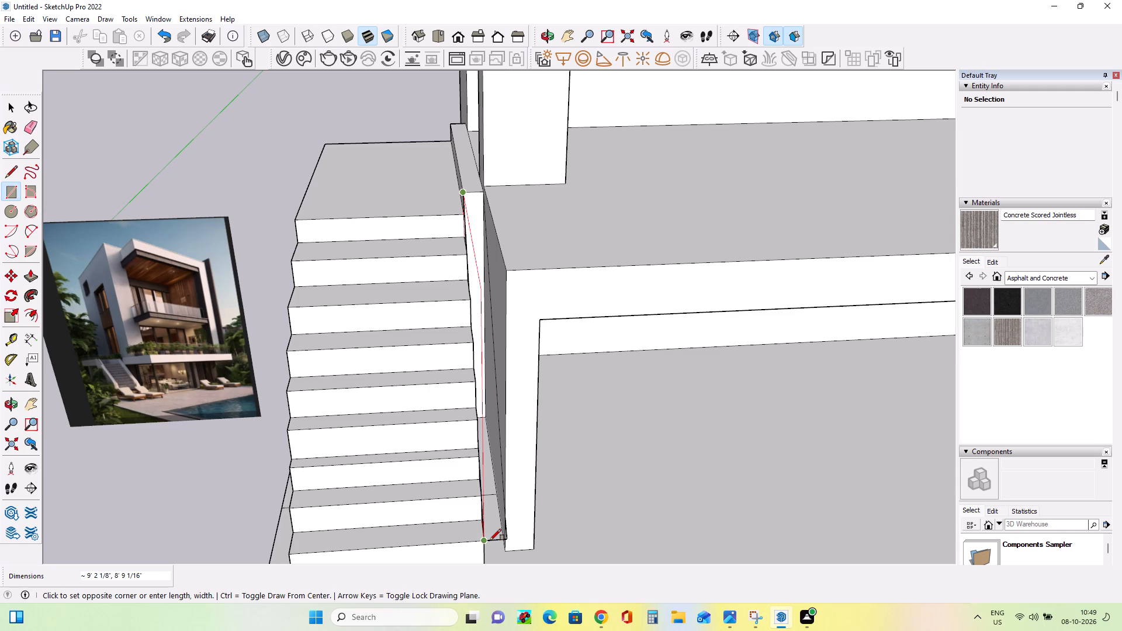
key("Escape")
Pull the triangular face below the slope on the building wall out about 9 3/16" to the stairs, forming a sloped side wall.
middle_click_drag(501, 424, 512, 332)
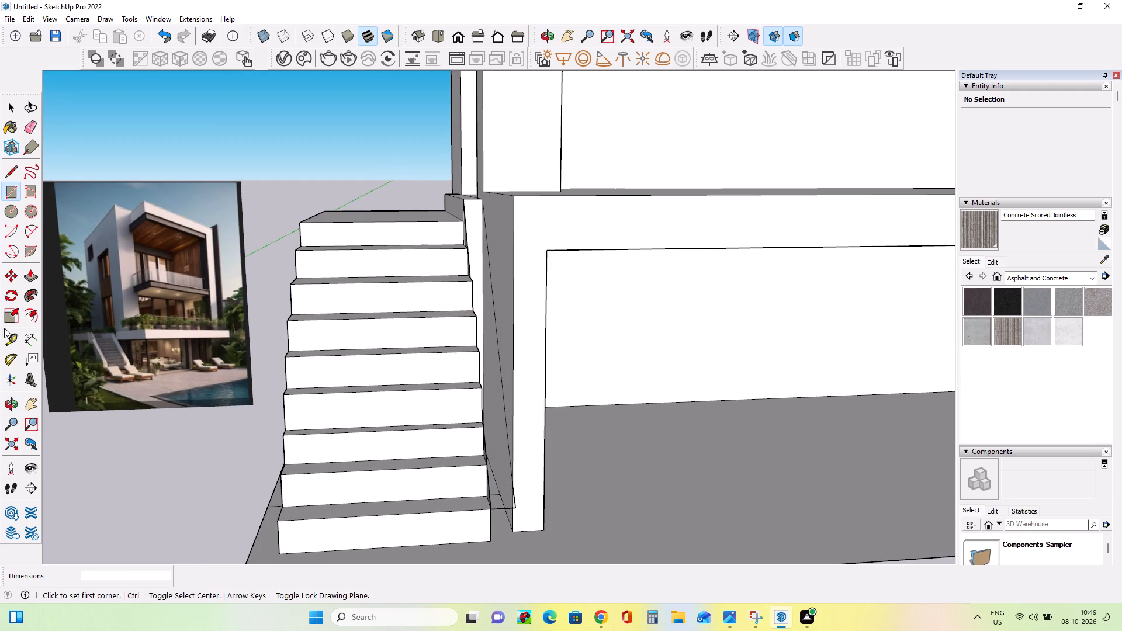
left_click(34, 278)
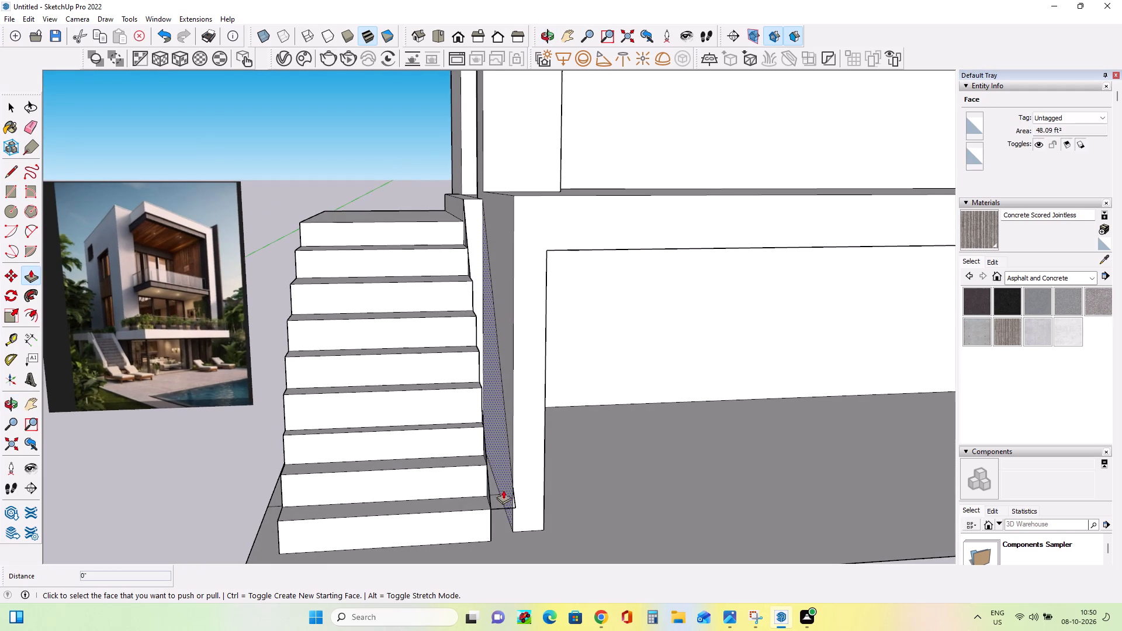
left_click(509, 487)
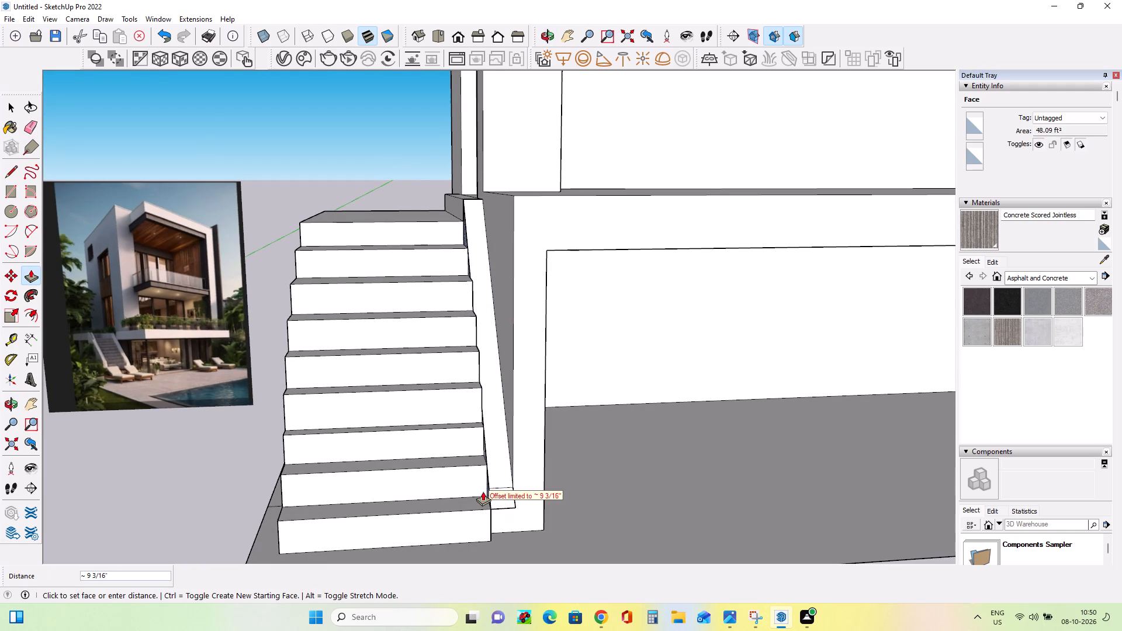
left_click(477, 493)
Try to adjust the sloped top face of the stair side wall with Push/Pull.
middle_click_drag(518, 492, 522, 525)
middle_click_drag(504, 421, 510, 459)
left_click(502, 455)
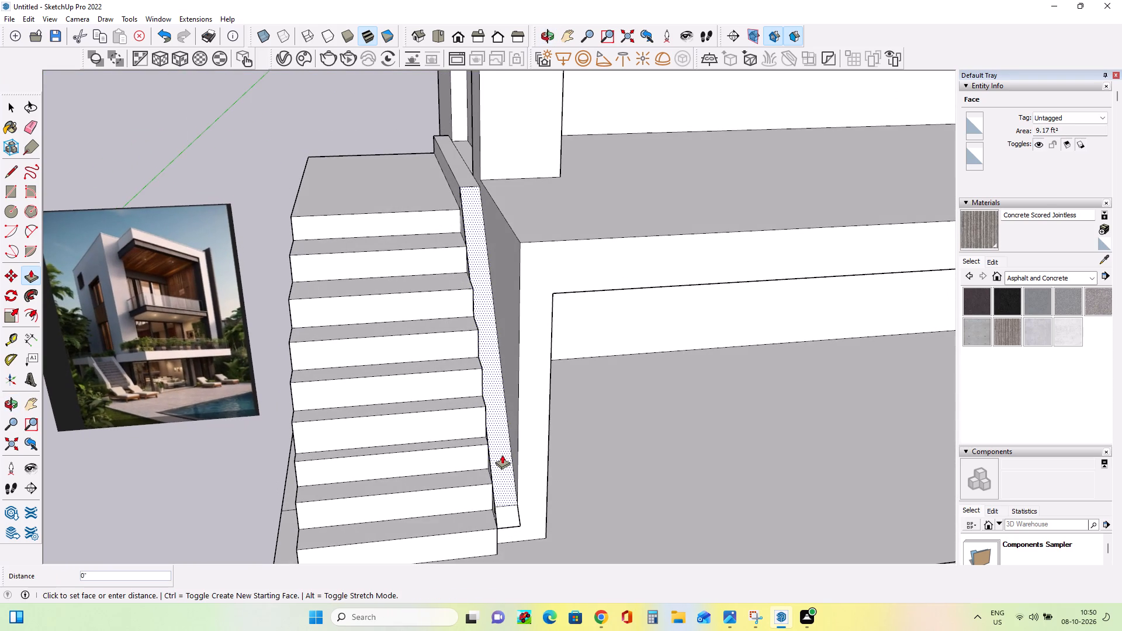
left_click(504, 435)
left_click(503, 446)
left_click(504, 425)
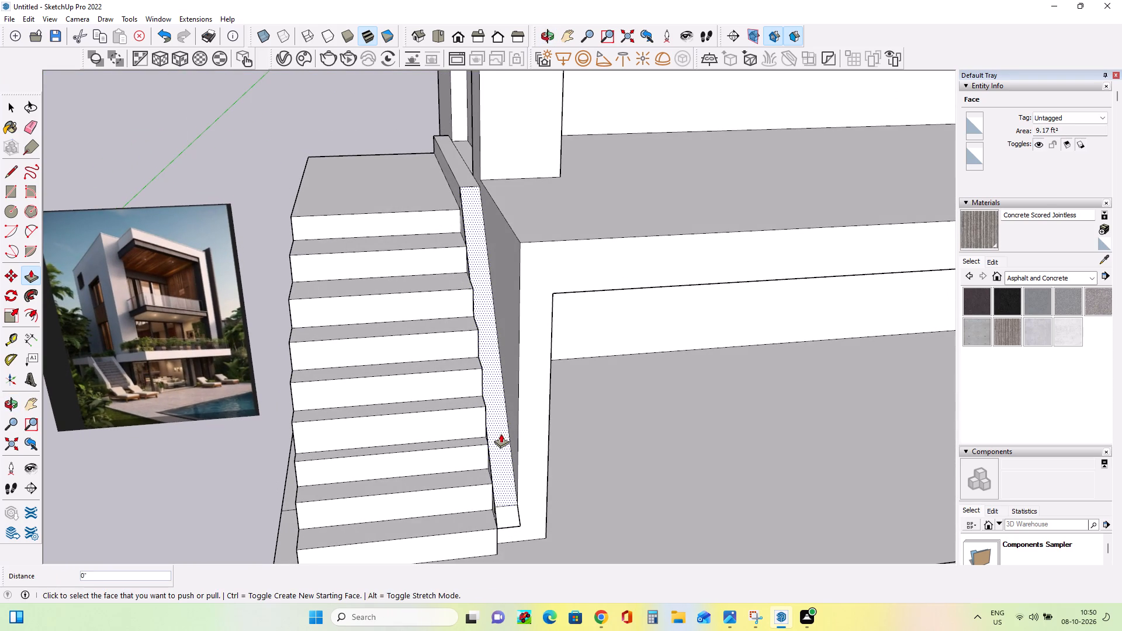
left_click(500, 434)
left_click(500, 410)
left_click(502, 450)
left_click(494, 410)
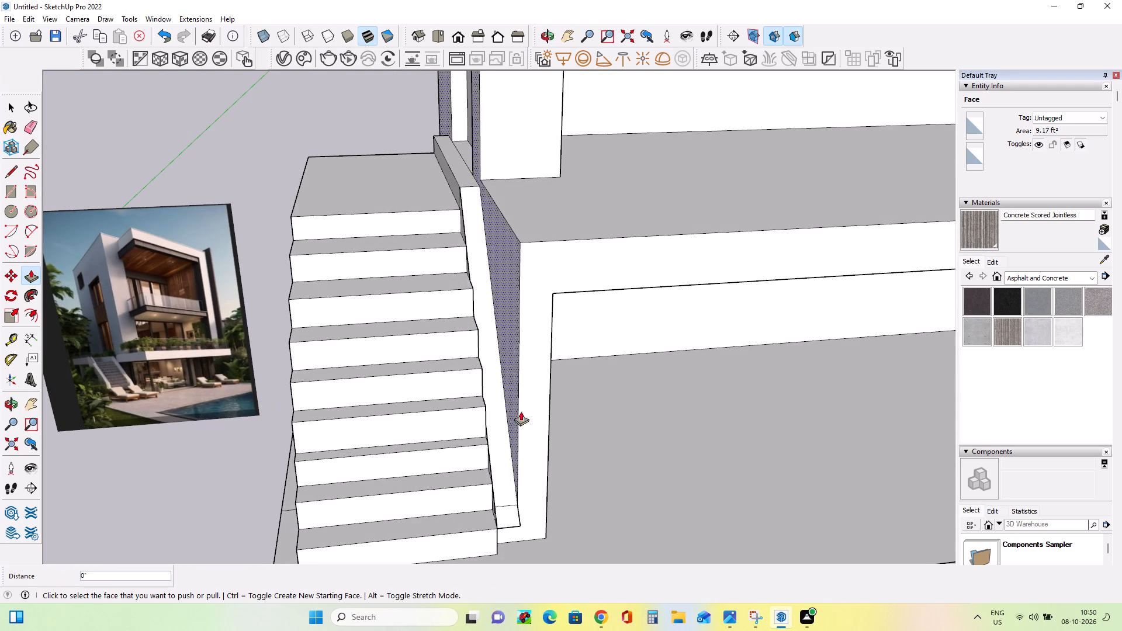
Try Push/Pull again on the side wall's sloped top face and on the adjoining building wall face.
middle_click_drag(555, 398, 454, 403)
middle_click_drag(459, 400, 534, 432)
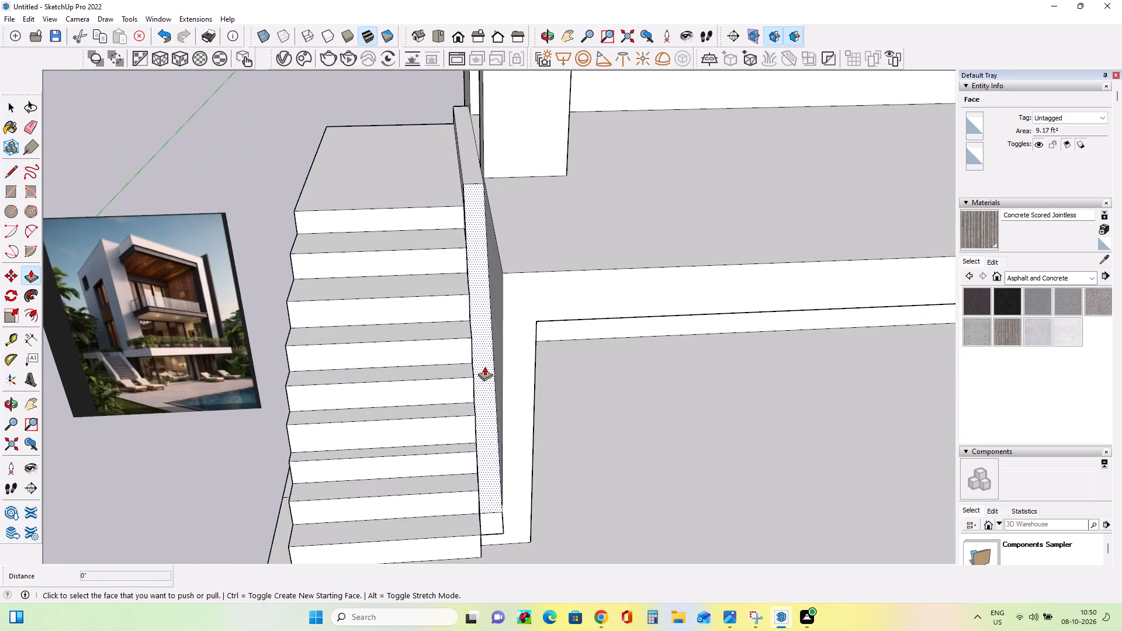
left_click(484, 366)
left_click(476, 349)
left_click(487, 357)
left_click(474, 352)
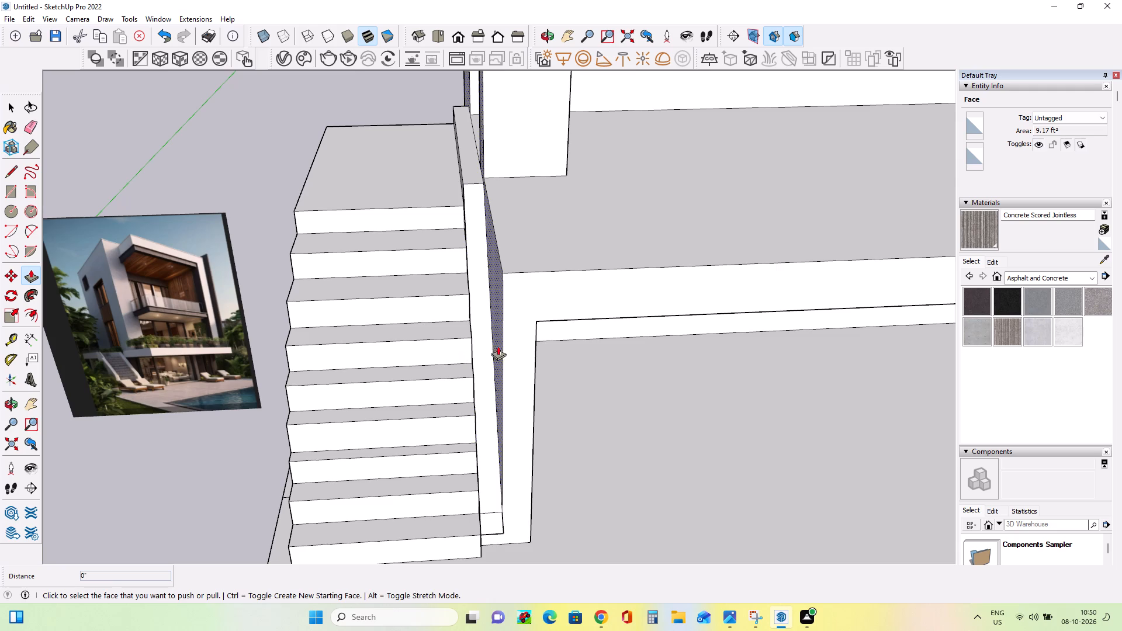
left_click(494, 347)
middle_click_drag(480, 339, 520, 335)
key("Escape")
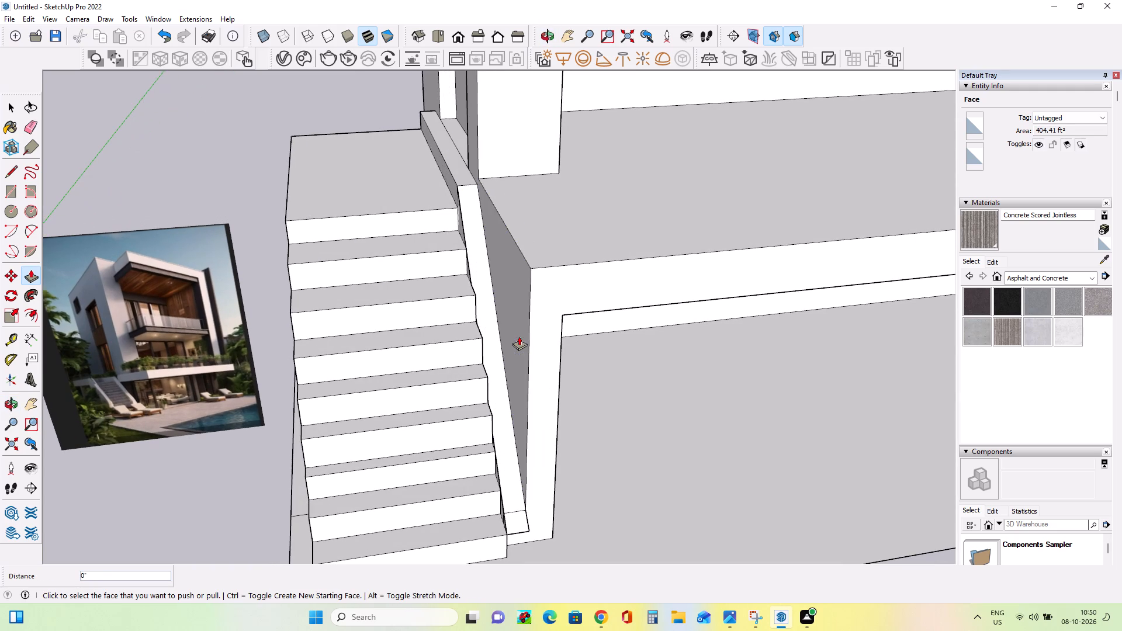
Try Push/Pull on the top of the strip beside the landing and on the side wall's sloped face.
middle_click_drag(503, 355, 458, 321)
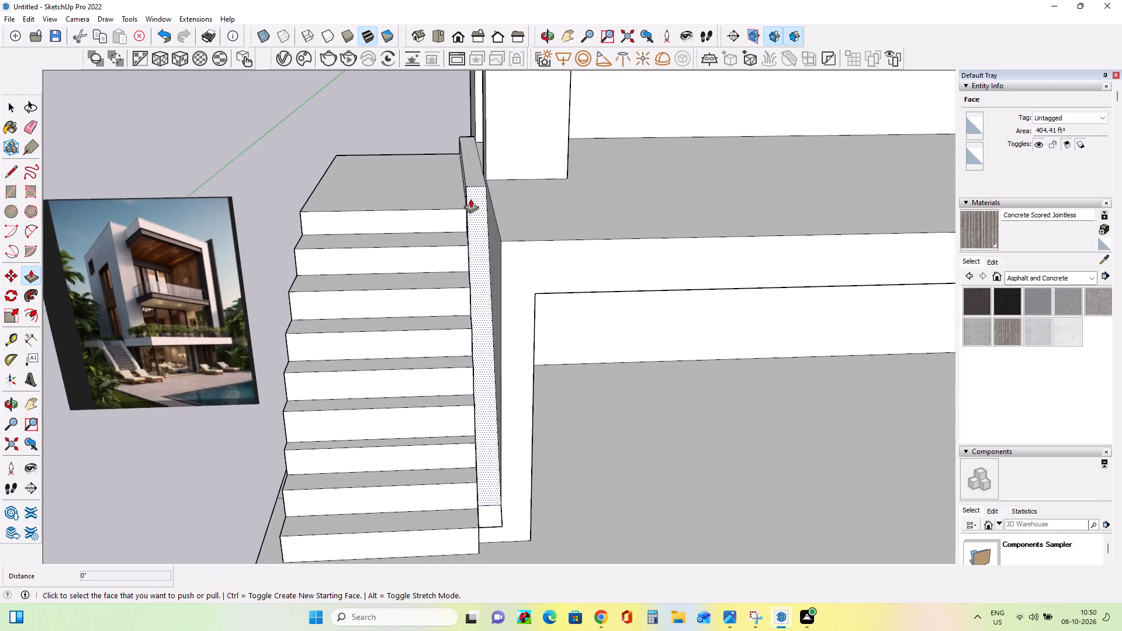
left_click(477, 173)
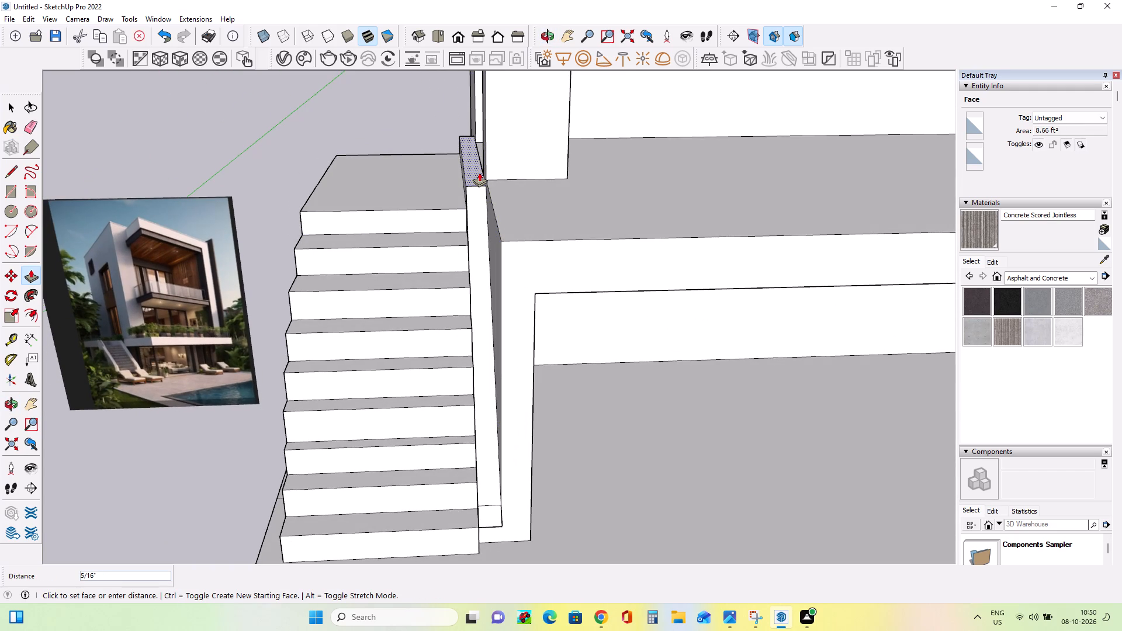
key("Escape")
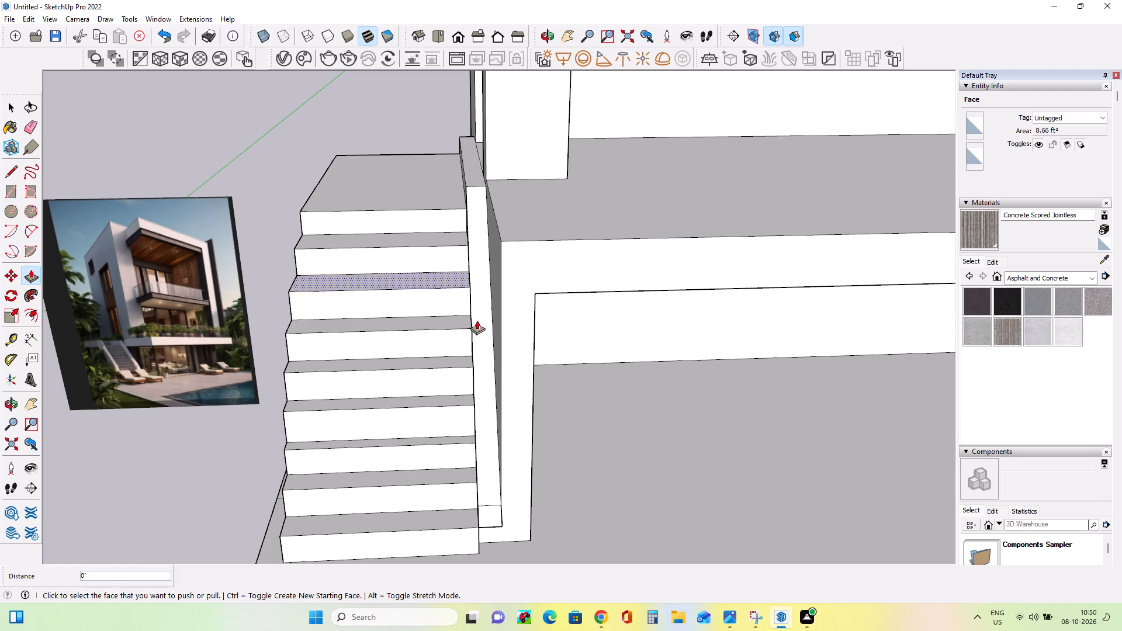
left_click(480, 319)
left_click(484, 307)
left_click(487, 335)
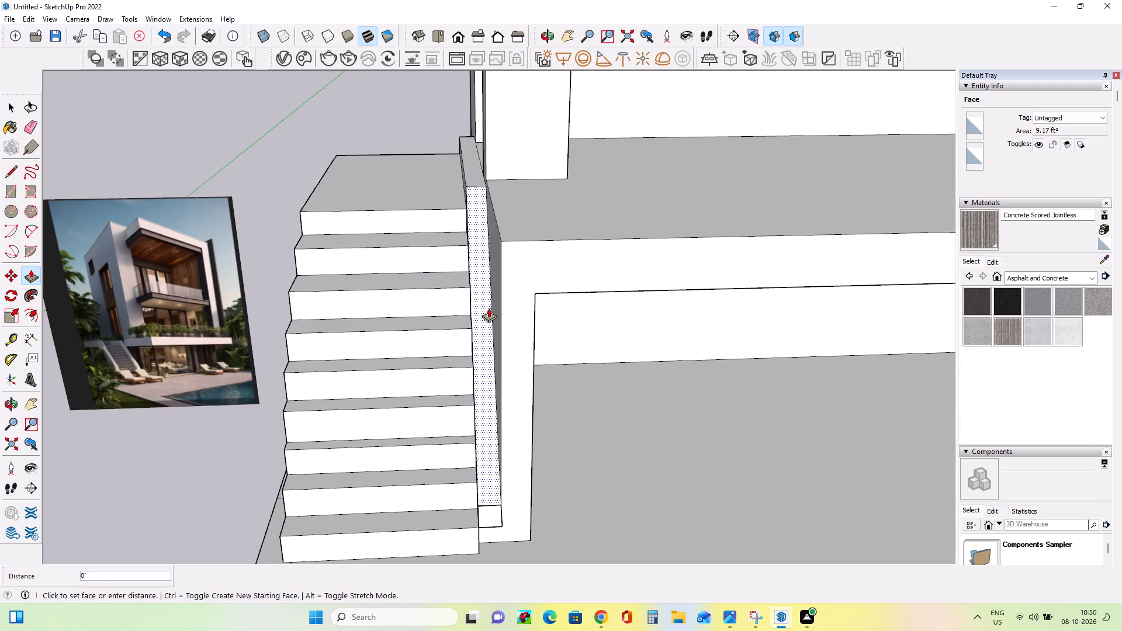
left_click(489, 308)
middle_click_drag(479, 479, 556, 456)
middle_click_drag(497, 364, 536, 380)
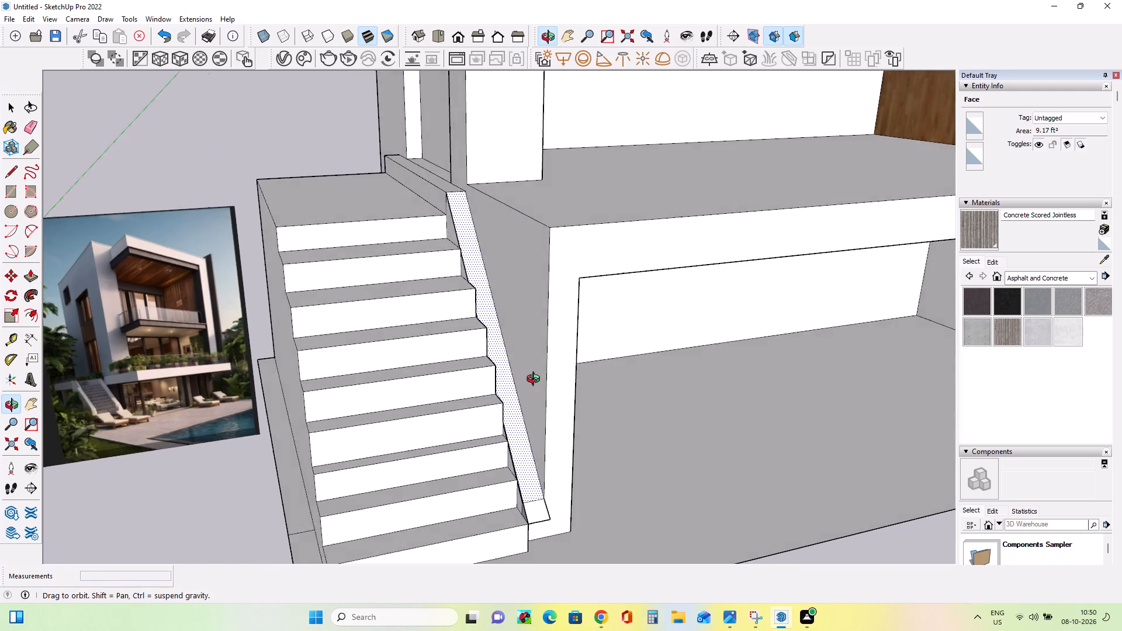
Examine the stair side wall from several sides where it meets the building's end wall and the slab.
middle_click_drag(536, 380, 563, 382)
middle_click_drag(554, 397, 392, 386)
middle_click_drag(494, 460, 543, 471)
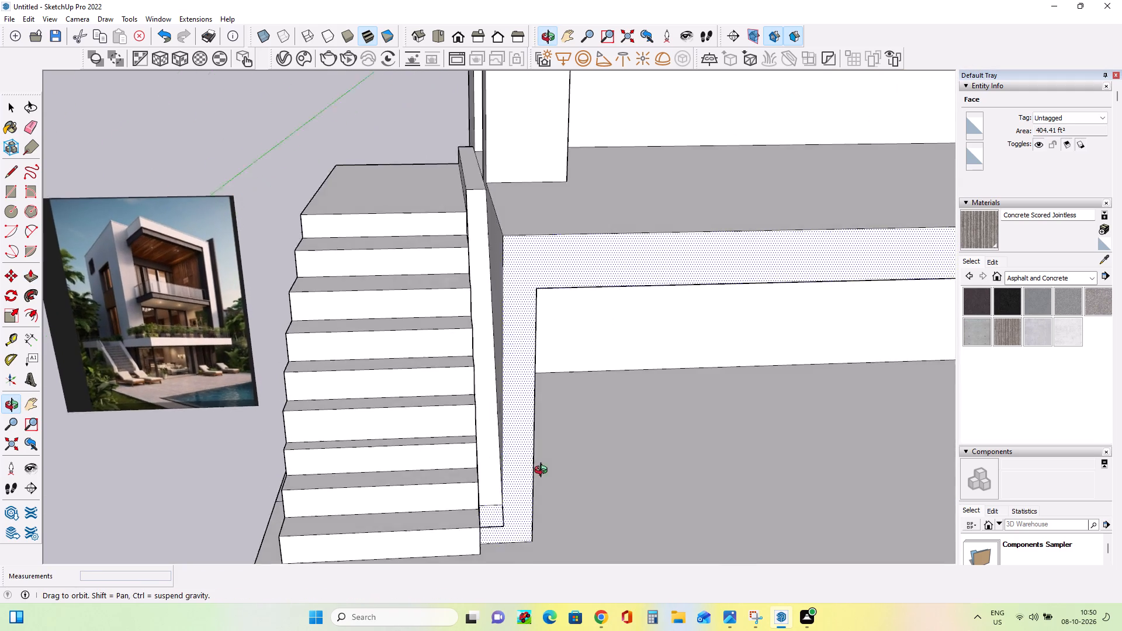
middle_click_drag(543, 471, 689, 452)
scroll(600, 434, "down", 3)
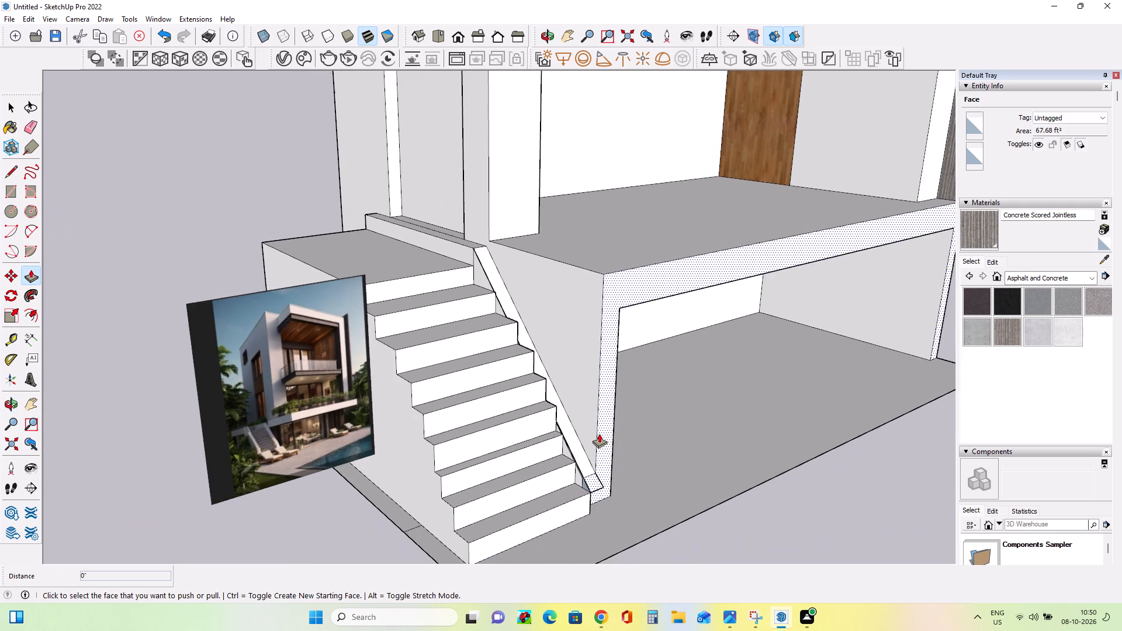
scroll(598, 436, "down", 1)
middle_click_drag(598, 443, 598, 515)
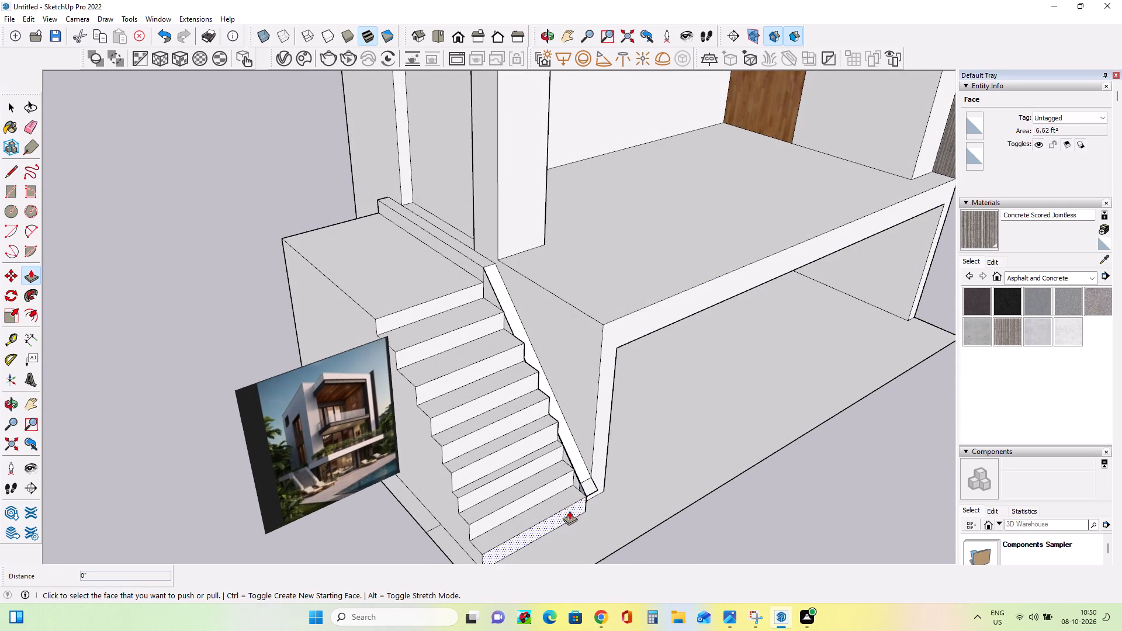
middle_click_drag(569, 511, 570, 516)
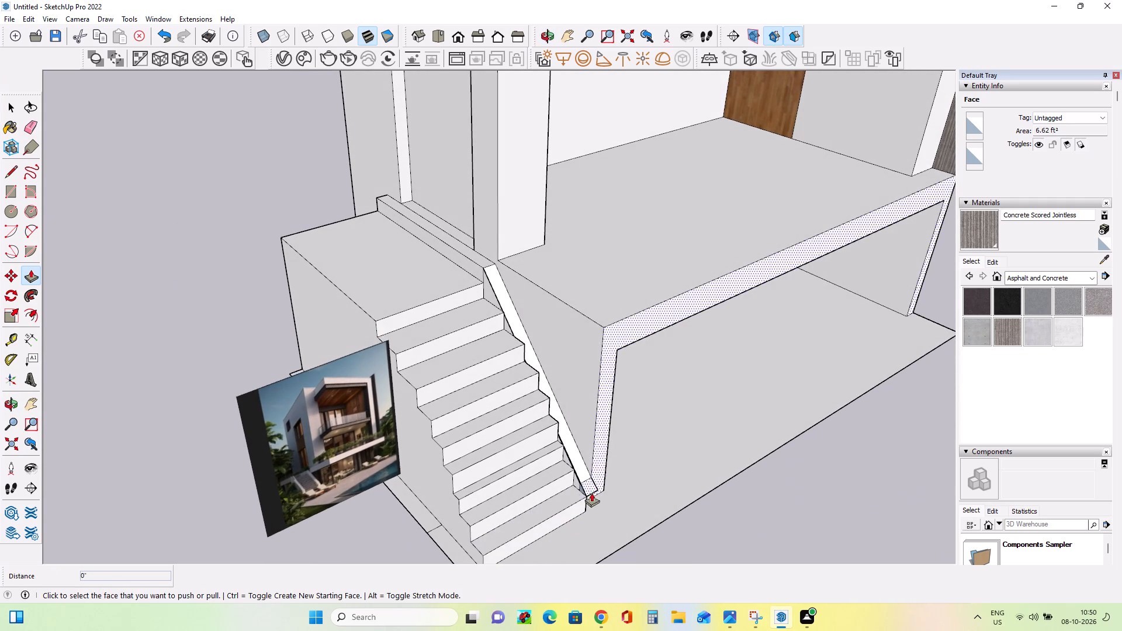
middle_click_drag(591, 493, 411, 412)
middle_click(410, 407)
middle_click_drag(473, 417, 490, 422)
middle_click(490, 422)
middle_click(490, 422)
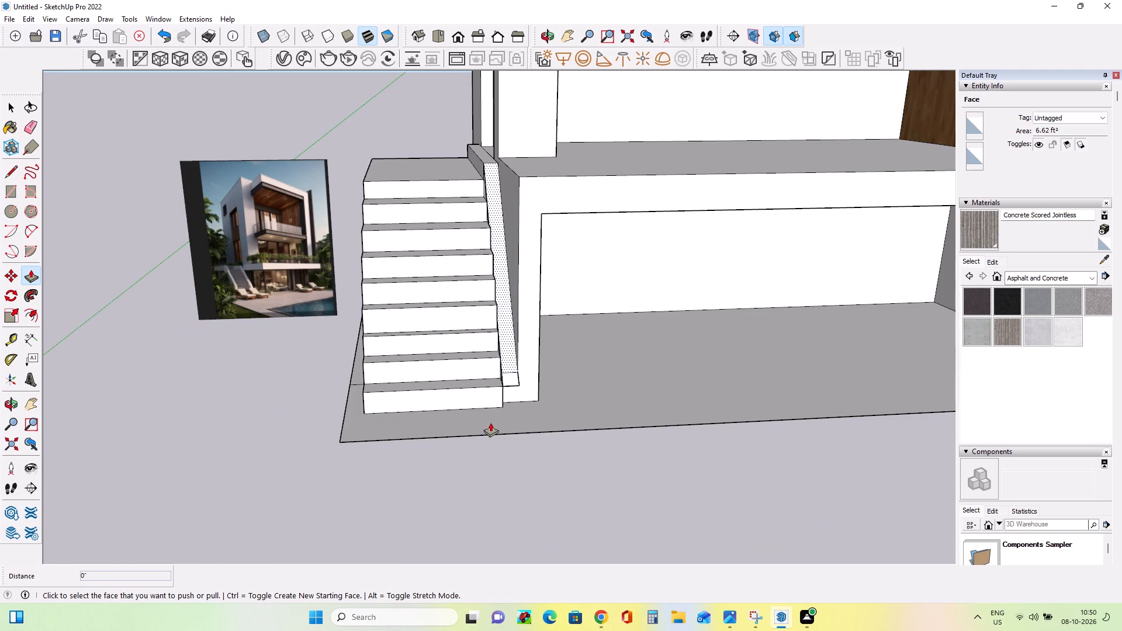
scroll(489, 406, "down", 2)
middle_click_drag(572, 364, 594, 403)
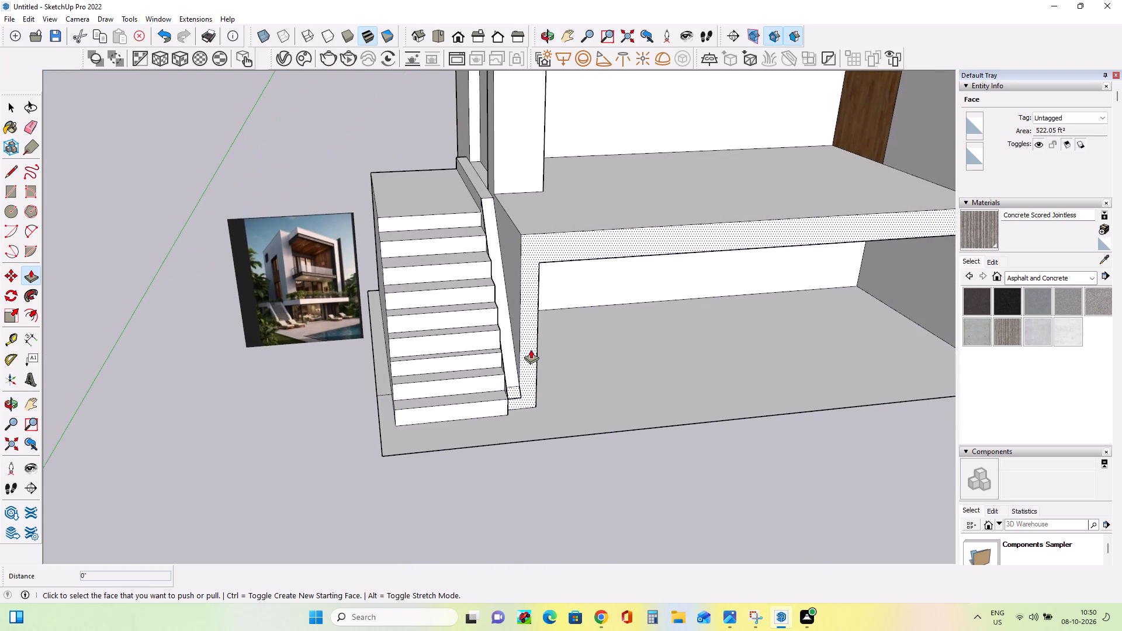
Draw a line about 11 15/16" long across the end wall's front face, level with the slab's underside.
left_click(8, 172)
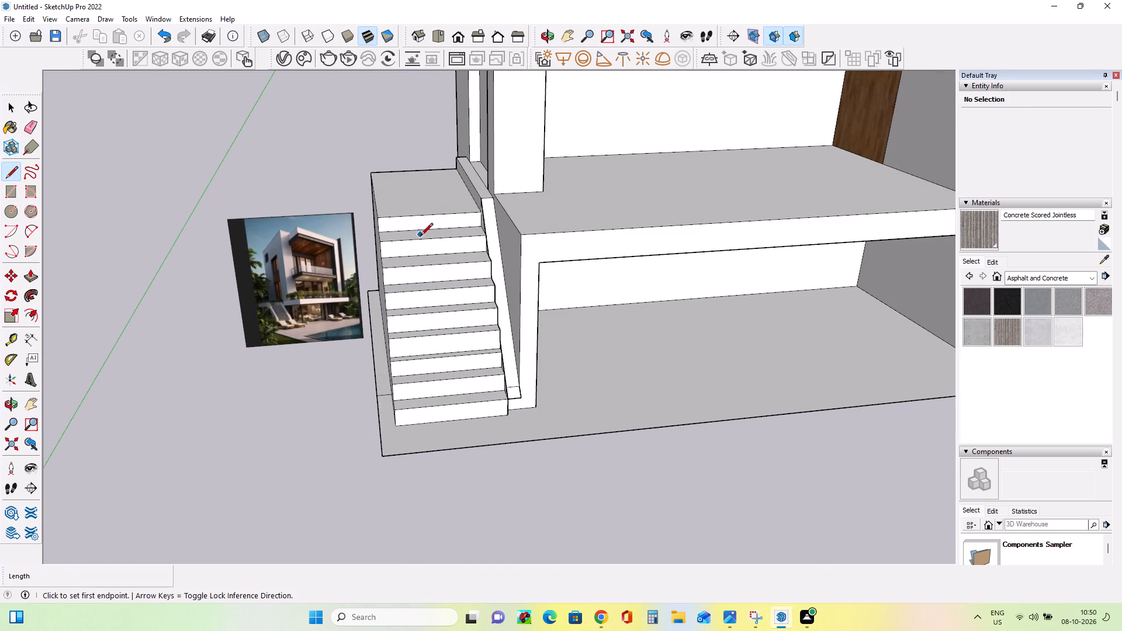
left_click(541, 265)
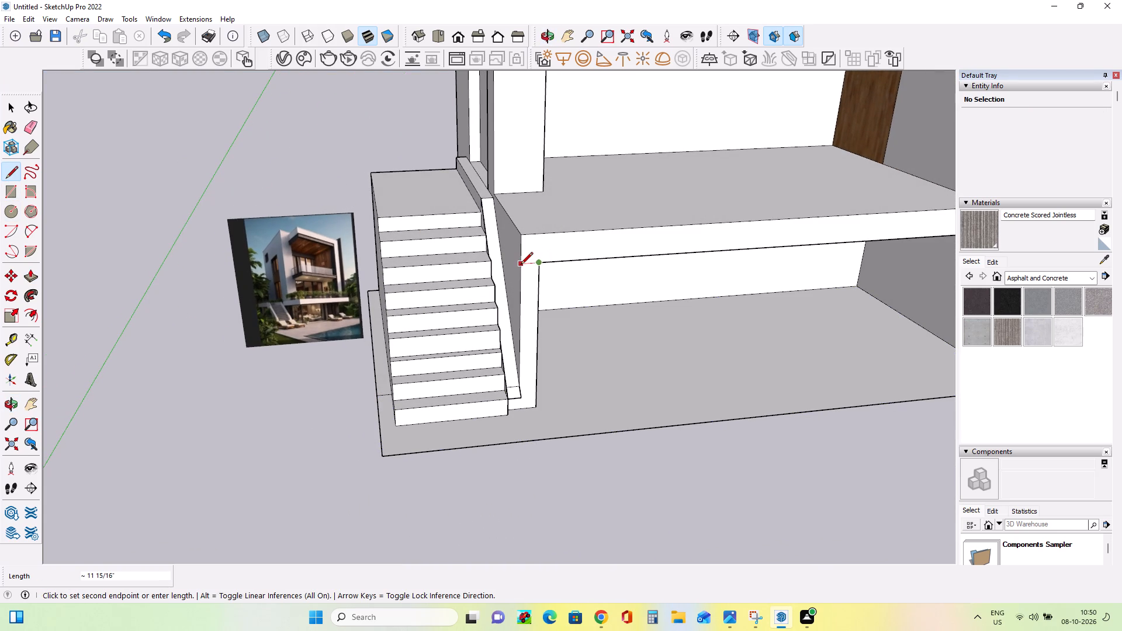
left_click(521, 265)
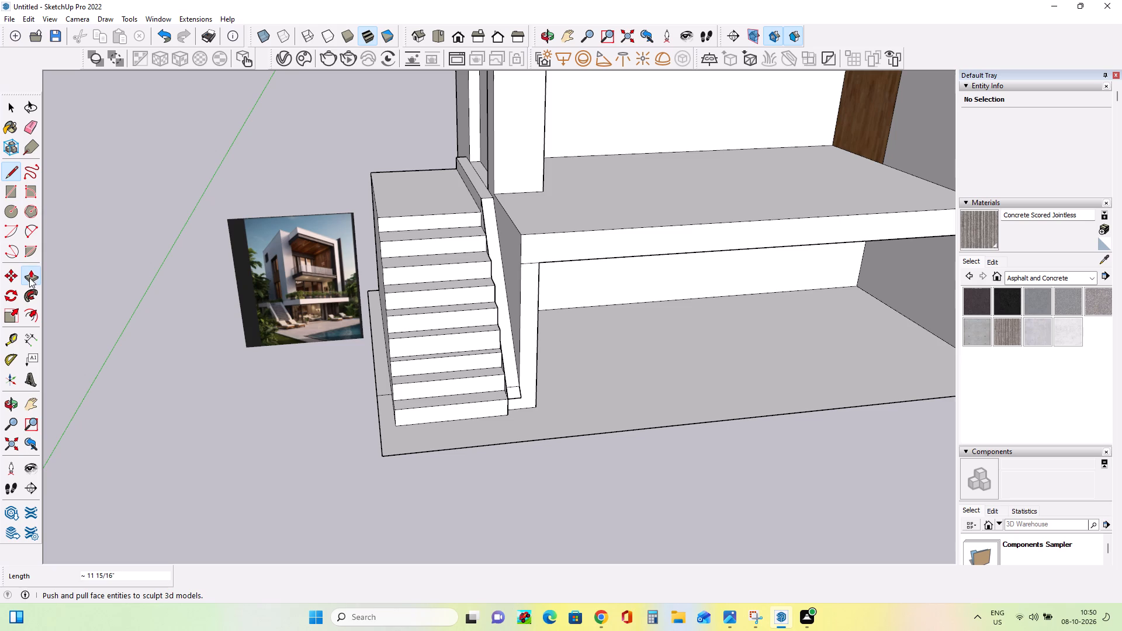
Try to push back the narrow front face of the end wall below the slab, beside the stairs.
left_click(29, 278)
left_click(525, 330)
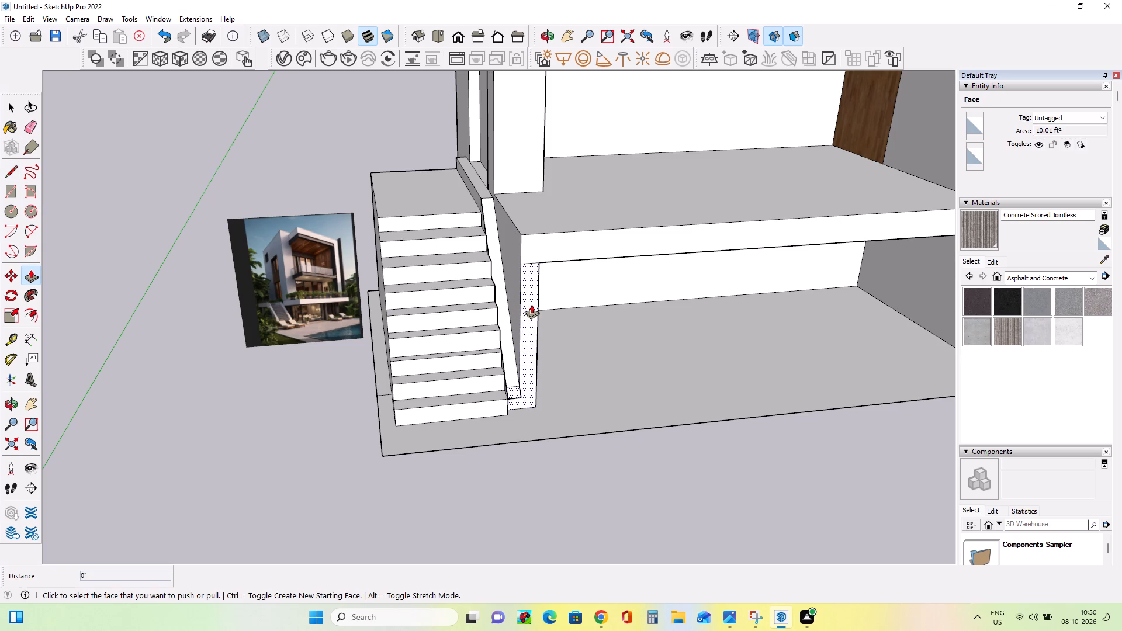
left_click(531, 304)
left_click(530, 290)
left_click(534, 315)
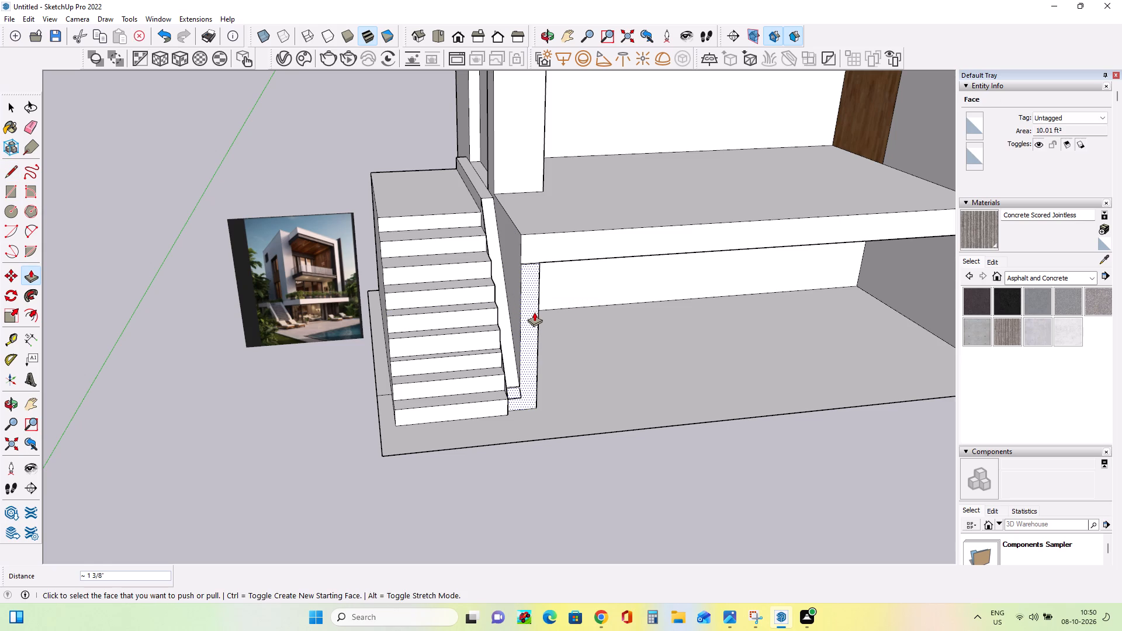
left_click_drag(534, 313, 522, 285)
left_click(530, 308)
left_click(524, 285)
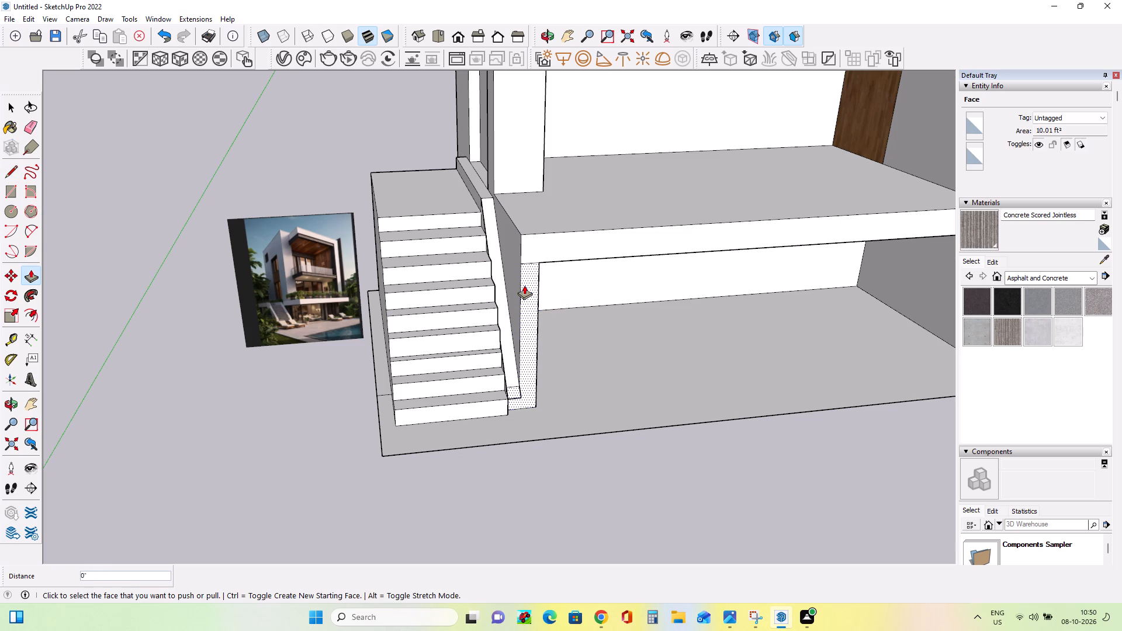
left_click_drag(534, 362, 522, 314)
Push the inner face of the end wall below the slab about 11 15/16" through its thickness.
middle_click_drag(564, 372, 305, 303)
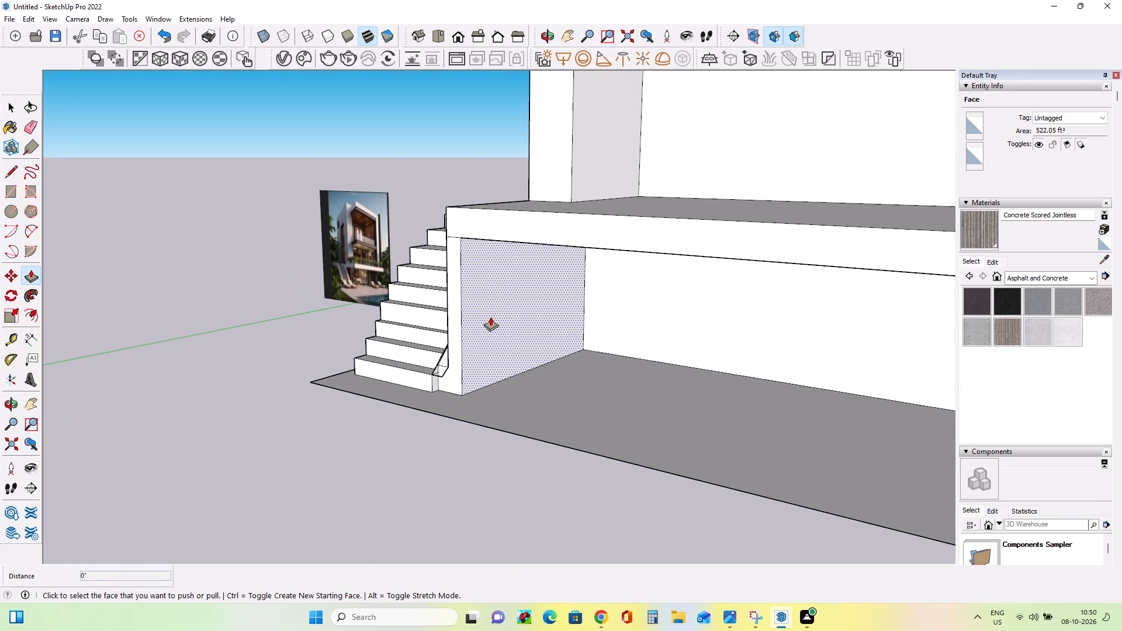
left_click(490, 317)
left_click(470, 303)
Erase the vertical edge left beneath the slab corner beside the stair side wall.
middle_click_drag(442, 332, 806, 408)
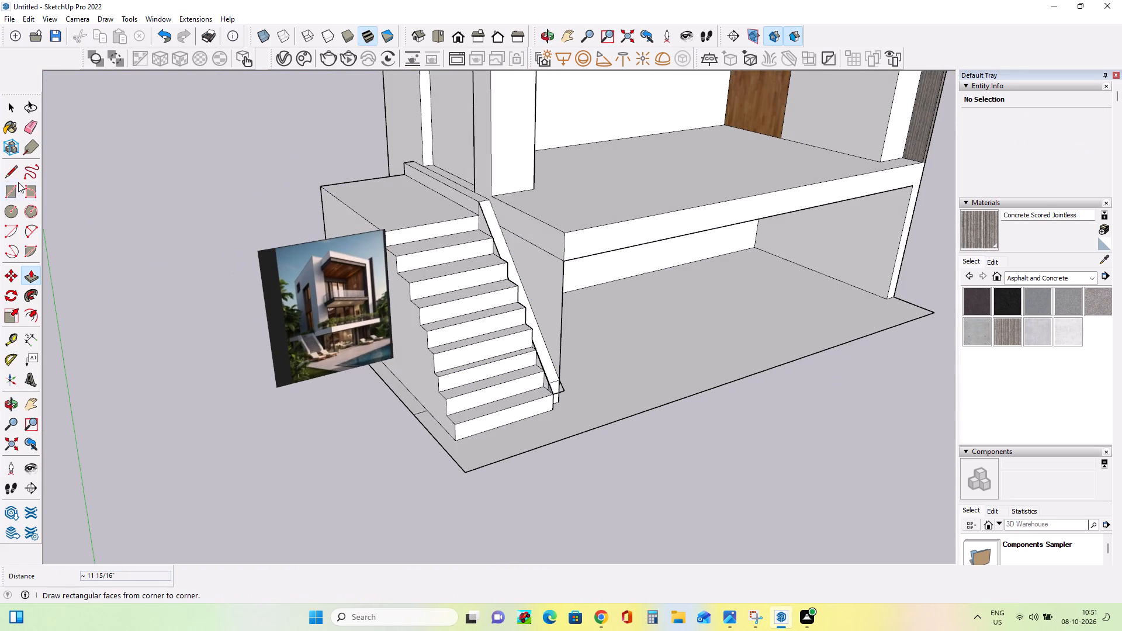
left_click(29, 135)
left_click(565, 301)
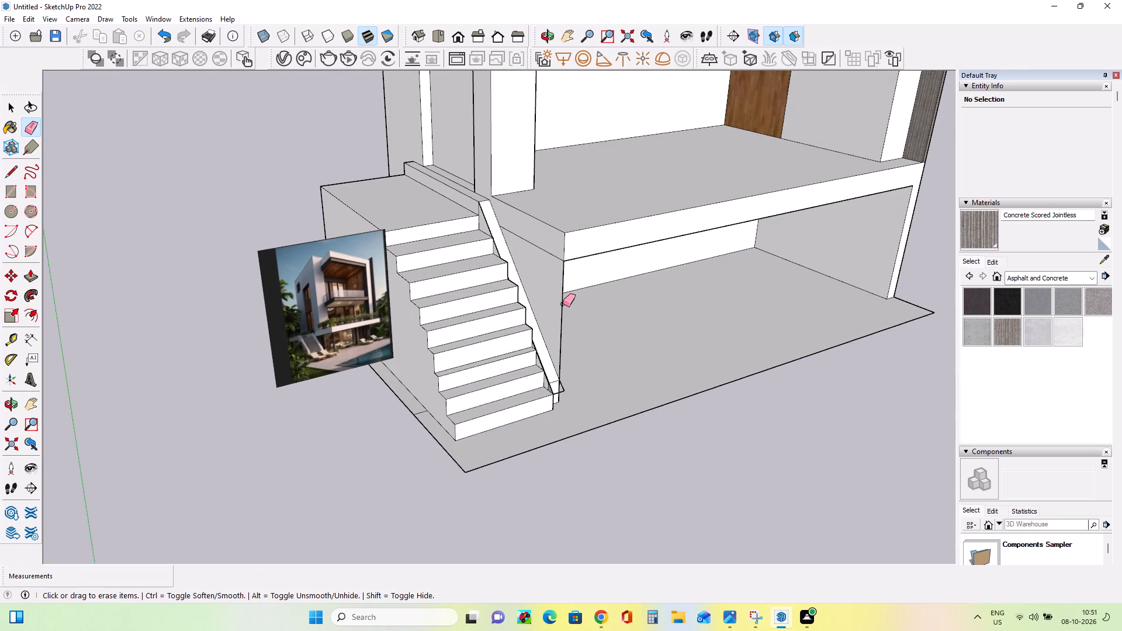
left_click(563, 304)
Erase the leftover edges at the foot of the sloped stair side wall.
middle_click_drag(574, 346, 326, 363)
scroll(504, 432, "up", 2)
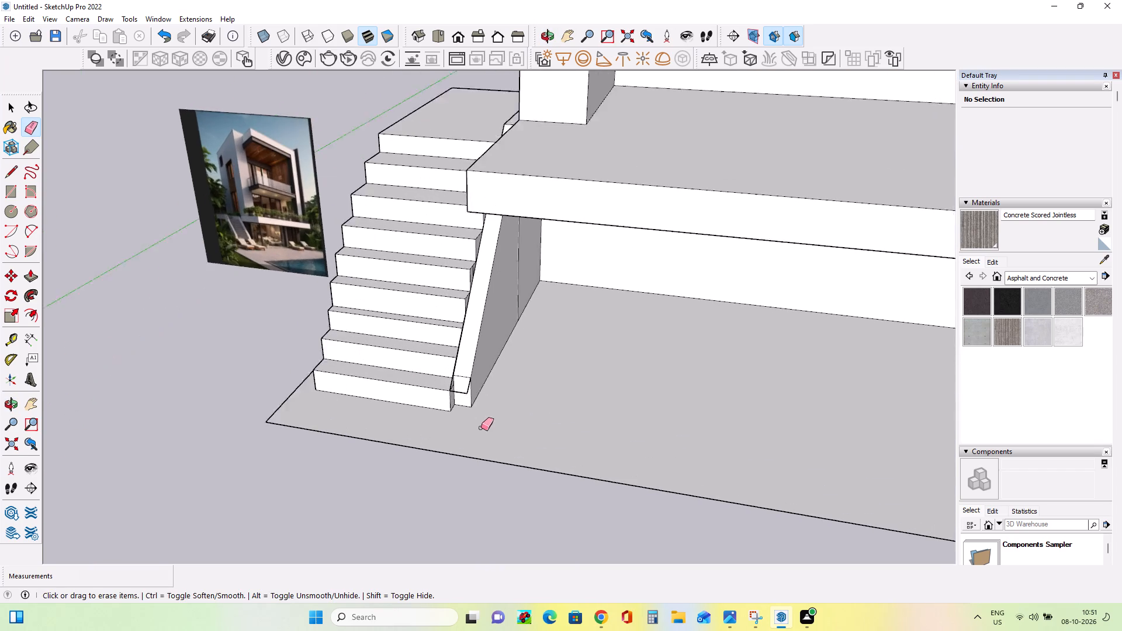
scroll(481, 428, "up", 3)
left_click(458, 386)
left_click(467, 382)
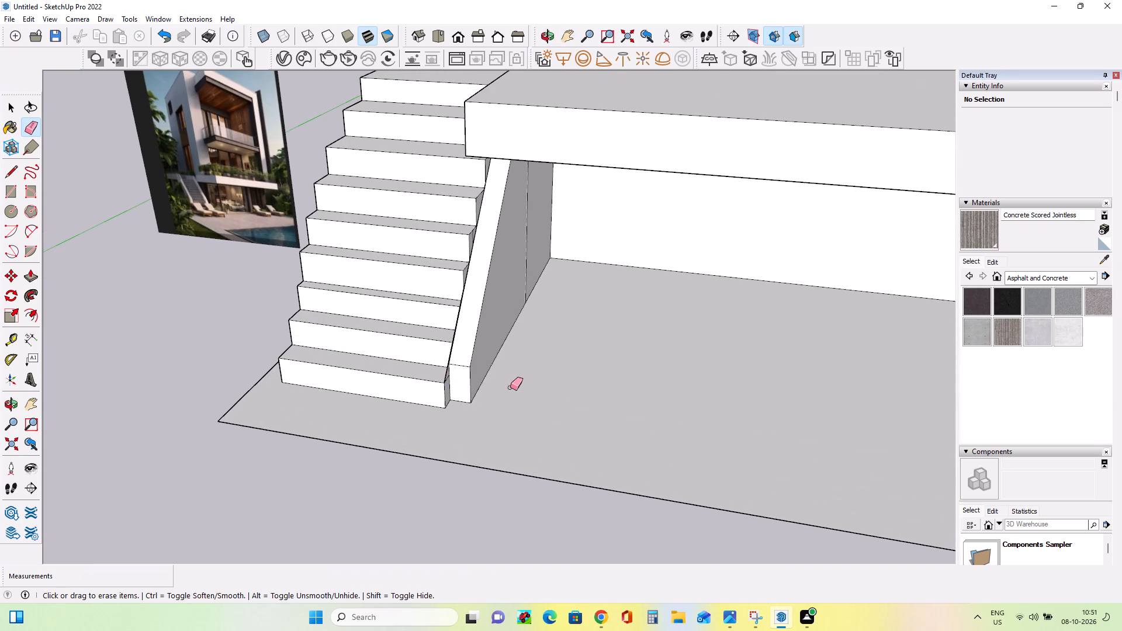
Erase the vertical edge on the wall beneath the slab behind the sloped side wall.
middle_click_drag(512, 387, 467, 344)
left_click(542, 278)
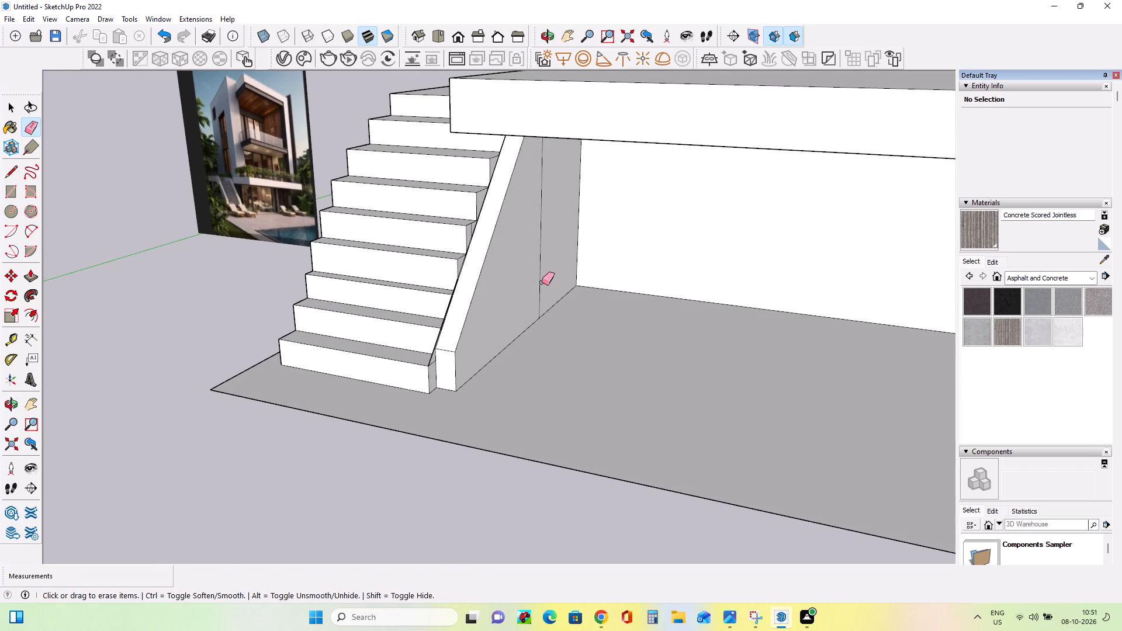
left_click(542, 290)
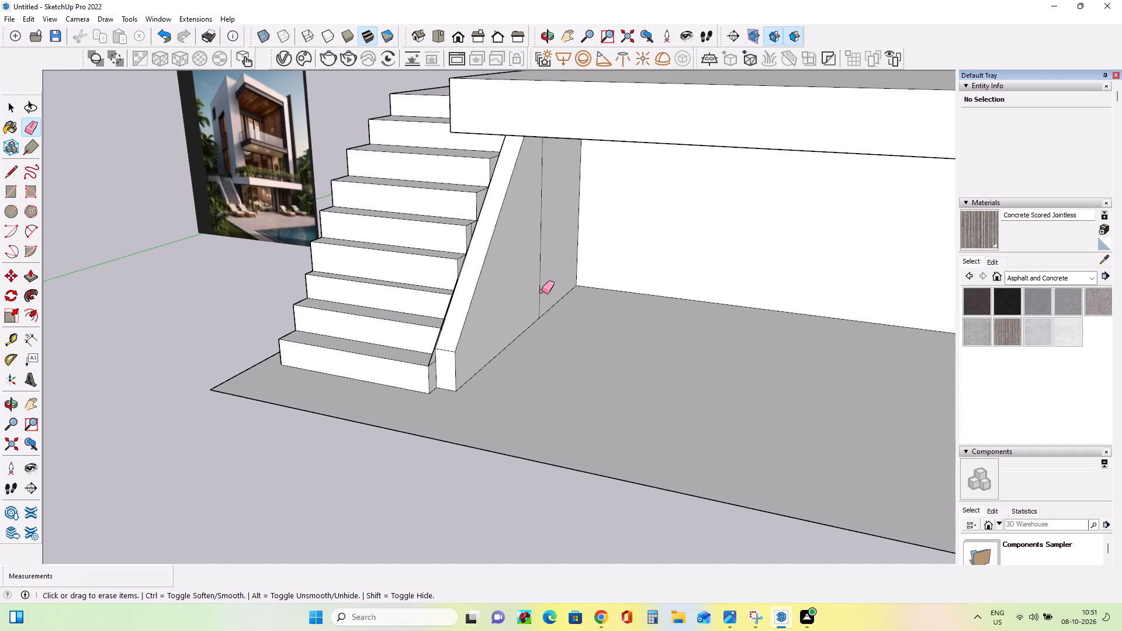
left_click(540, 293)
middle_click_drag(455, 354, 631, 344)
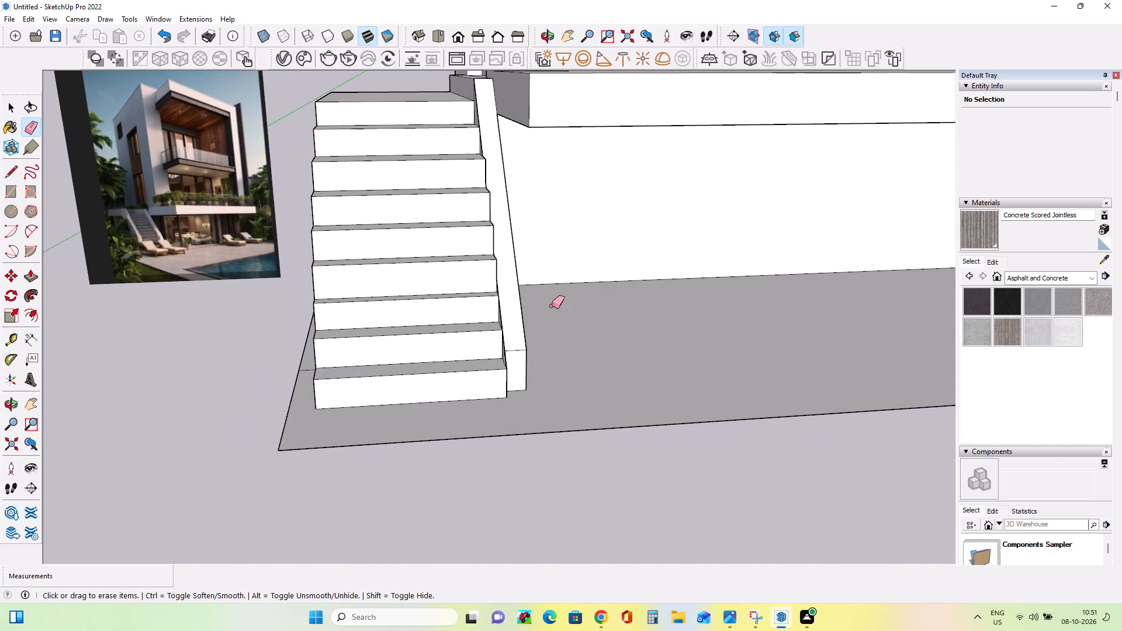
middle_click_drag(511, 295, 517, 302)
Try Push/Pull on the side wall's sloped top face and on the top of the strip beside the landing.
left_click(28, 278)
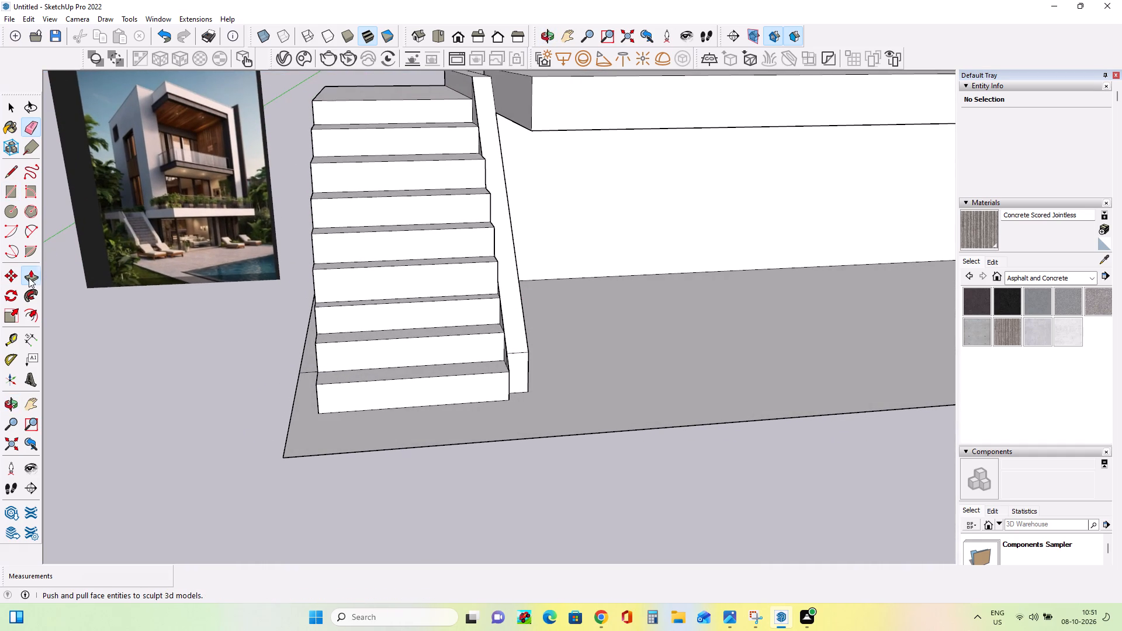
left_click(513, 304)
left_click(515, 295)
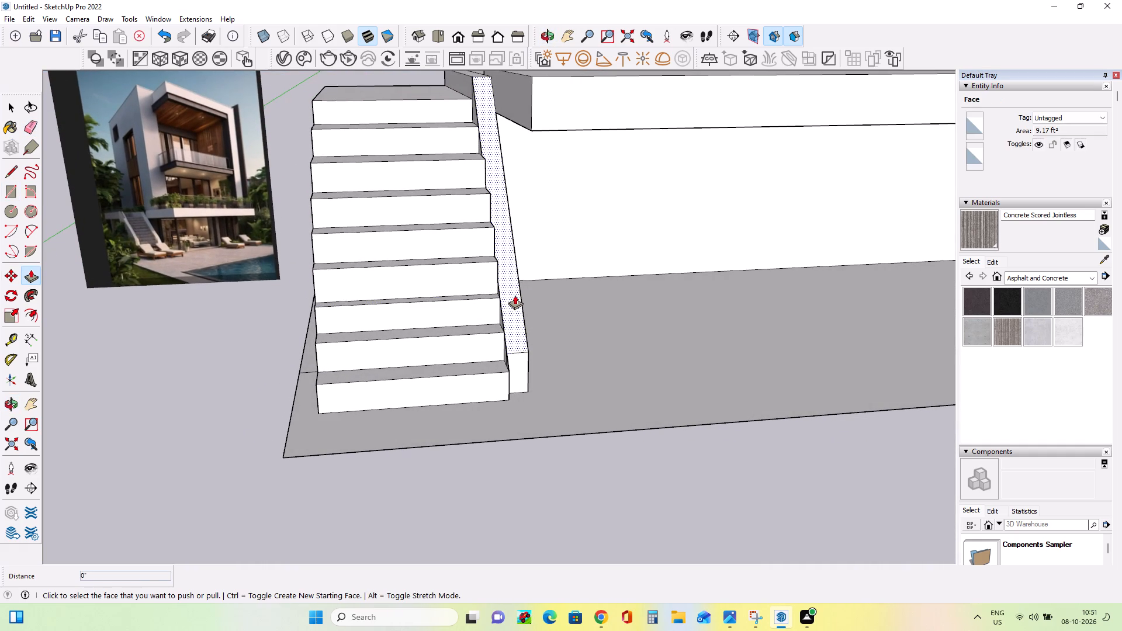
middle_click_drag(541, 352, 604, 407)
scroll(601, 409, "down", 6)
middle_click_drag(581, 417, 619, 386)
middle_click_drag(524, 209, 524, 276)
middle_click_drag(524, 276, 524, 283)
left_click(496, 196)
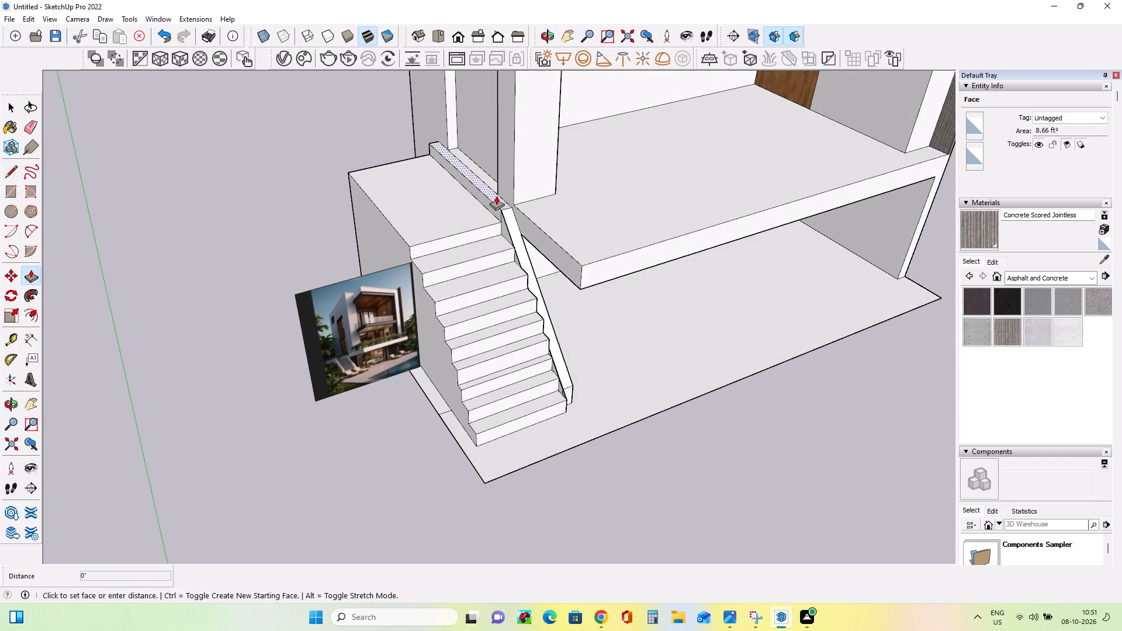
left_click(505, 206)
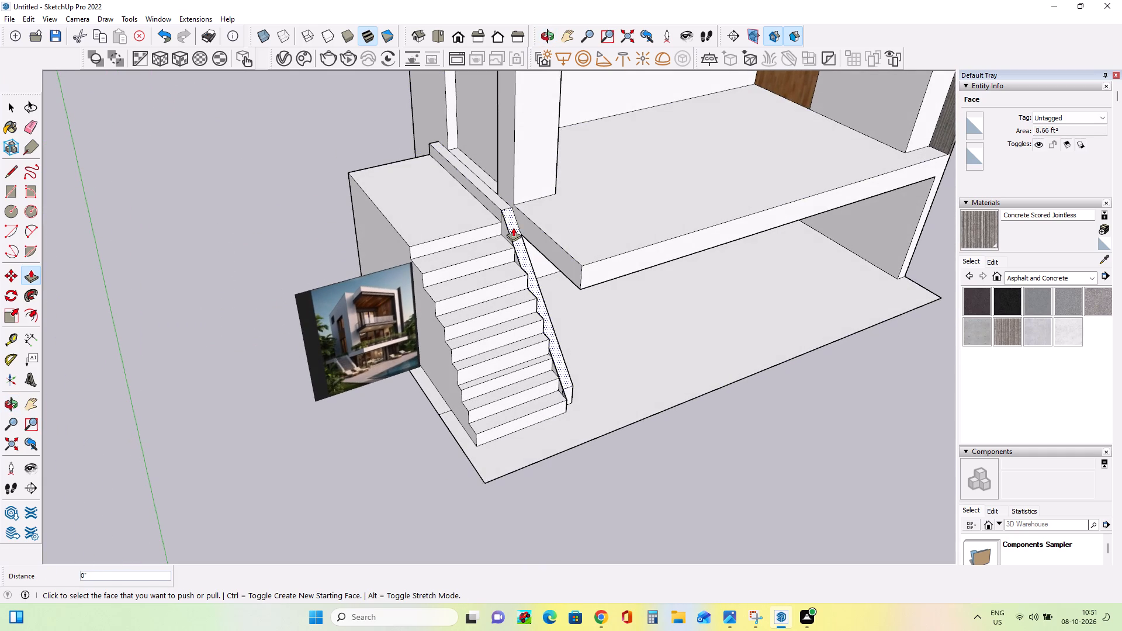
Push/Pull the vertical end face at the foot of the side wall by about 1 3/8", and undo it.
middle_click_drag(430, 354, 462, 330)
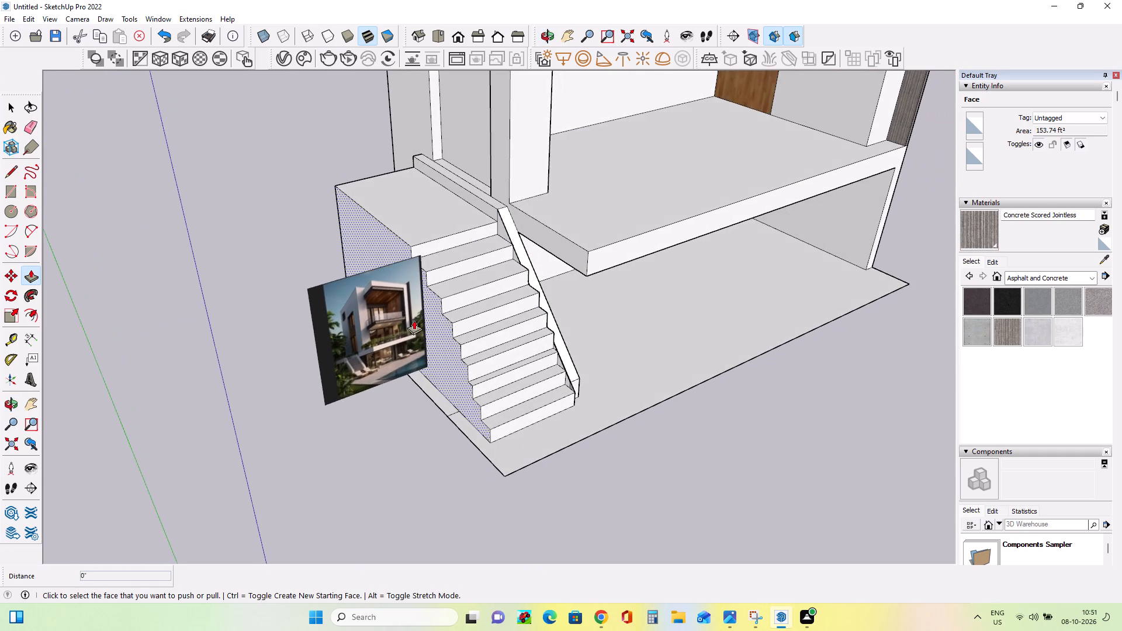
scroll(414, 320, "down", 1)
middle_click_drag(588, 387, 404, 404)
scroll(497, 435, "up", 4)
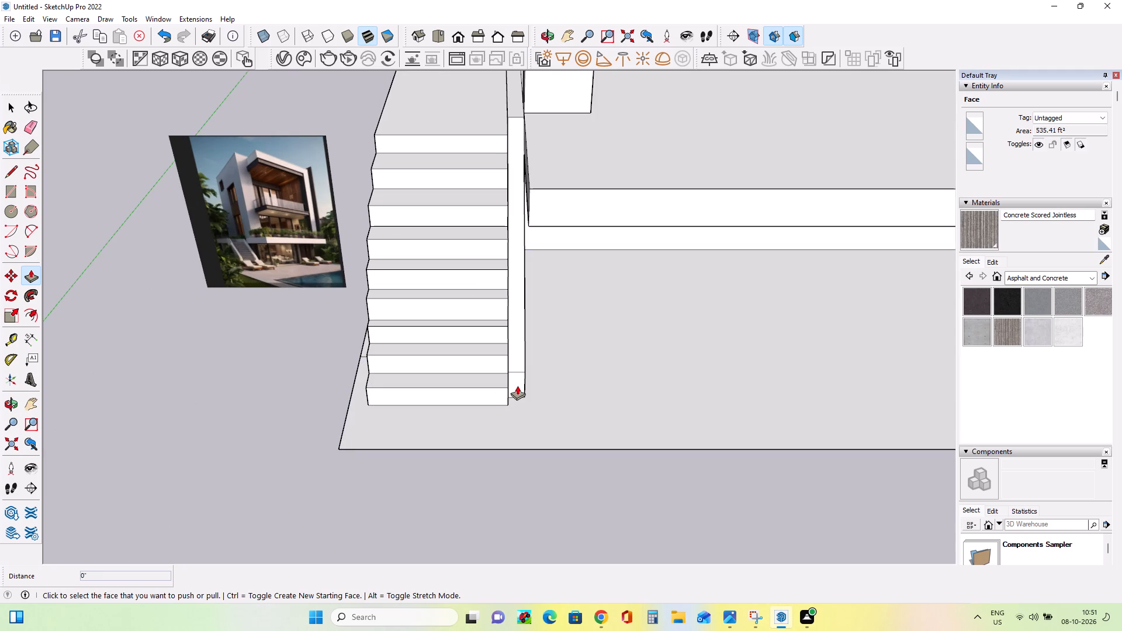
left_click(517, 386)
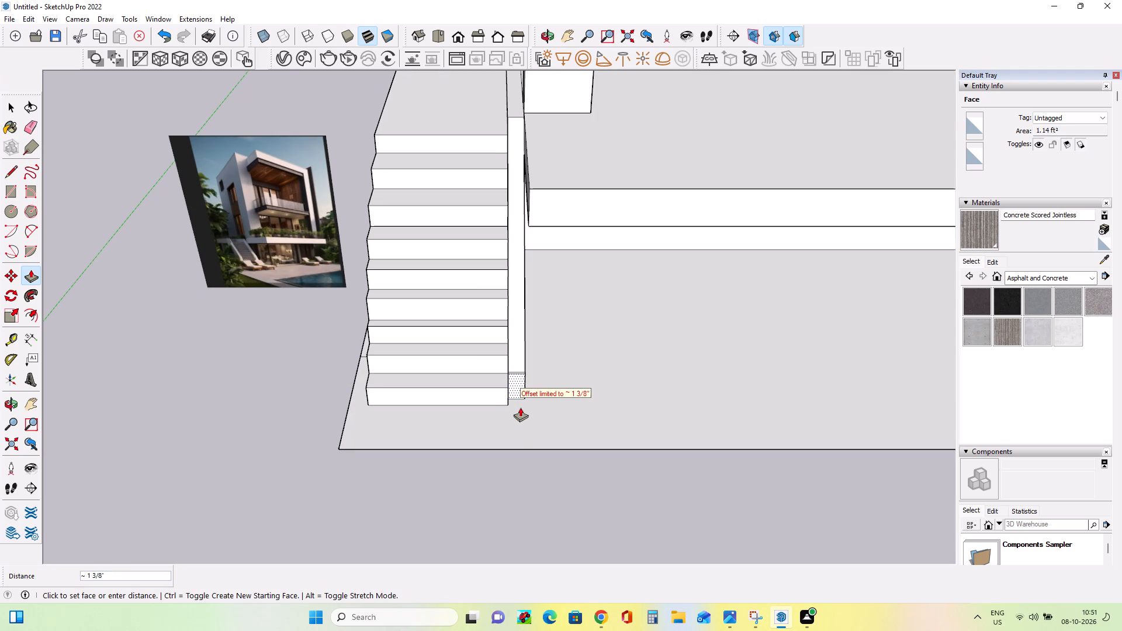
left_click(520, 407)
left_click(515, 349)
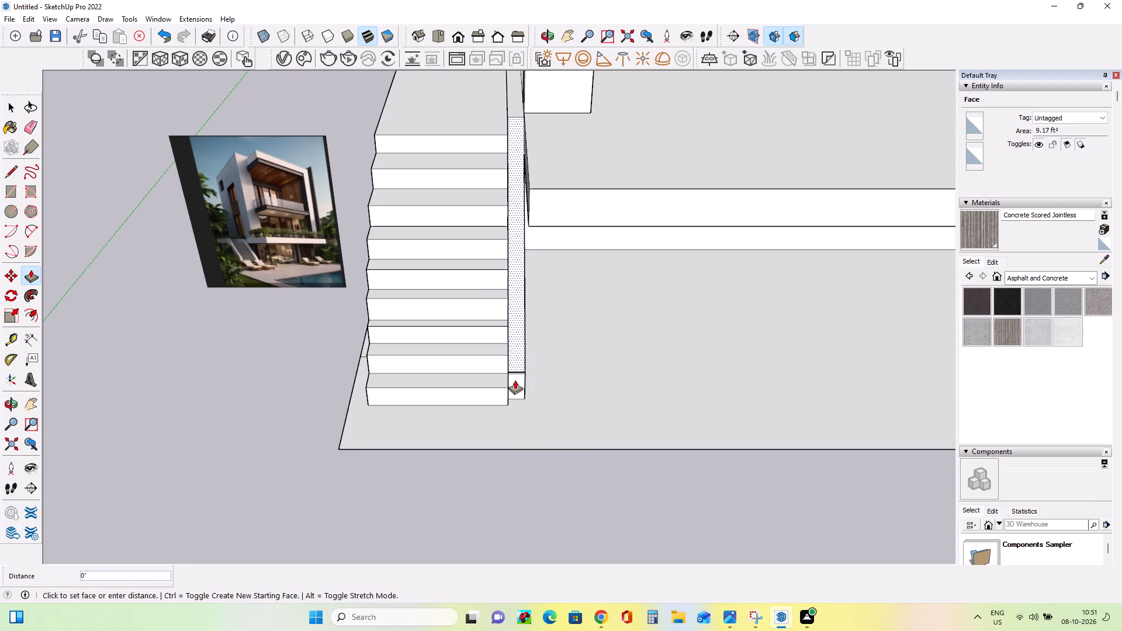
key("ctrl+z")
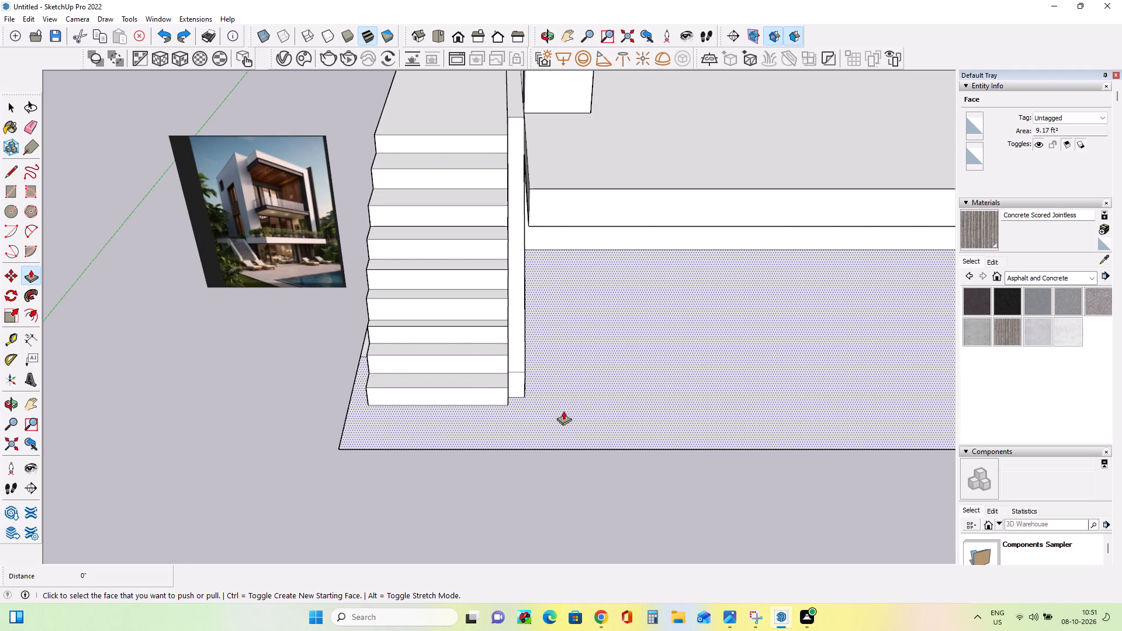
Compare the modelled staircase and its sloped side wall with the exterior stairs in the reference image.
middle_click_drag(563, 411, 742, 415)
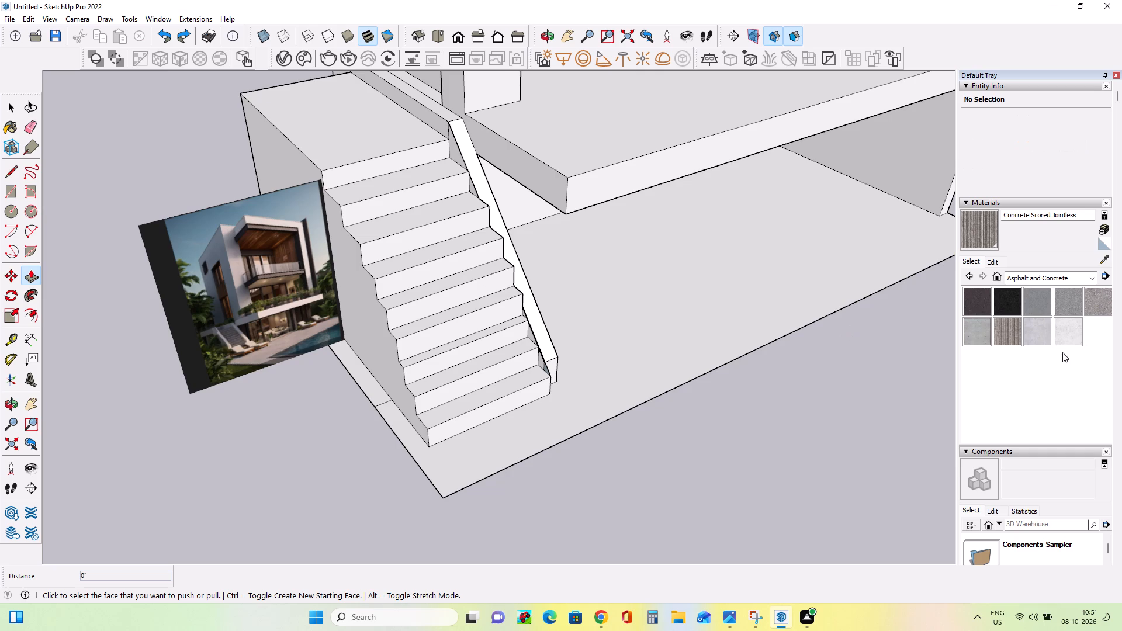
scroll(873, 471, "down", 9)
middle_click_drag(837, 482, 677, 420)
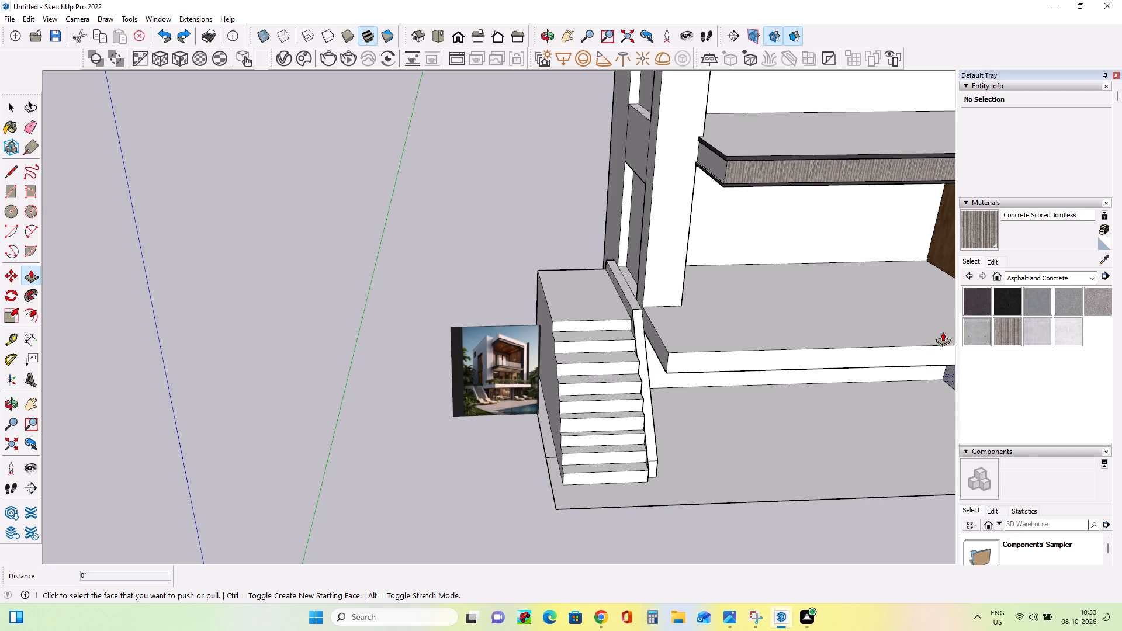
left_click(993, 400)
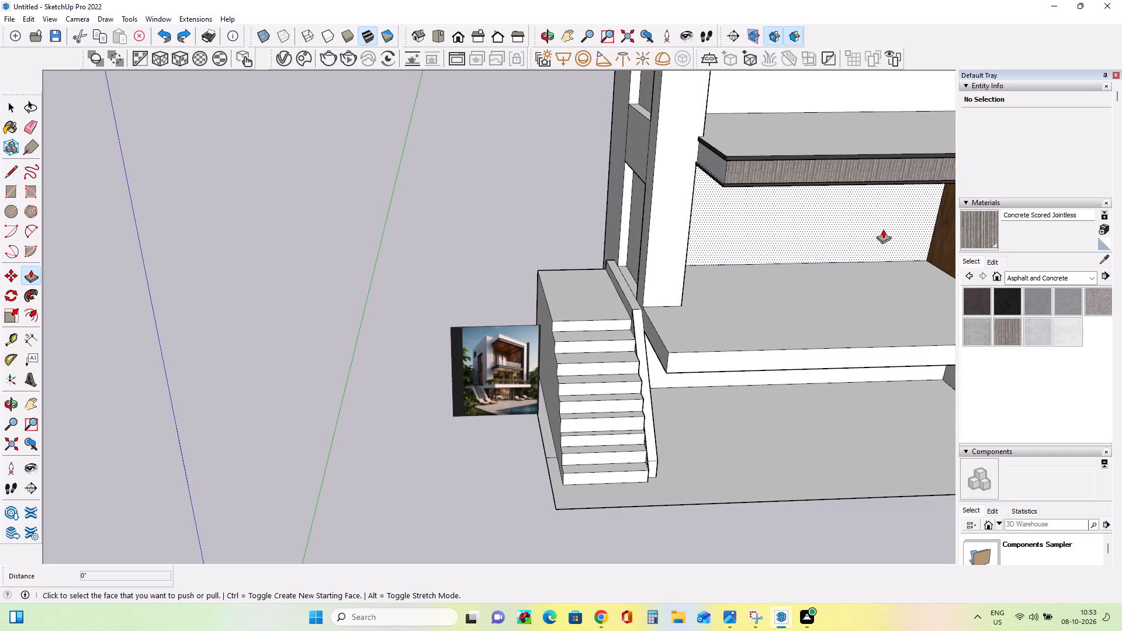
left_click(969, 187)
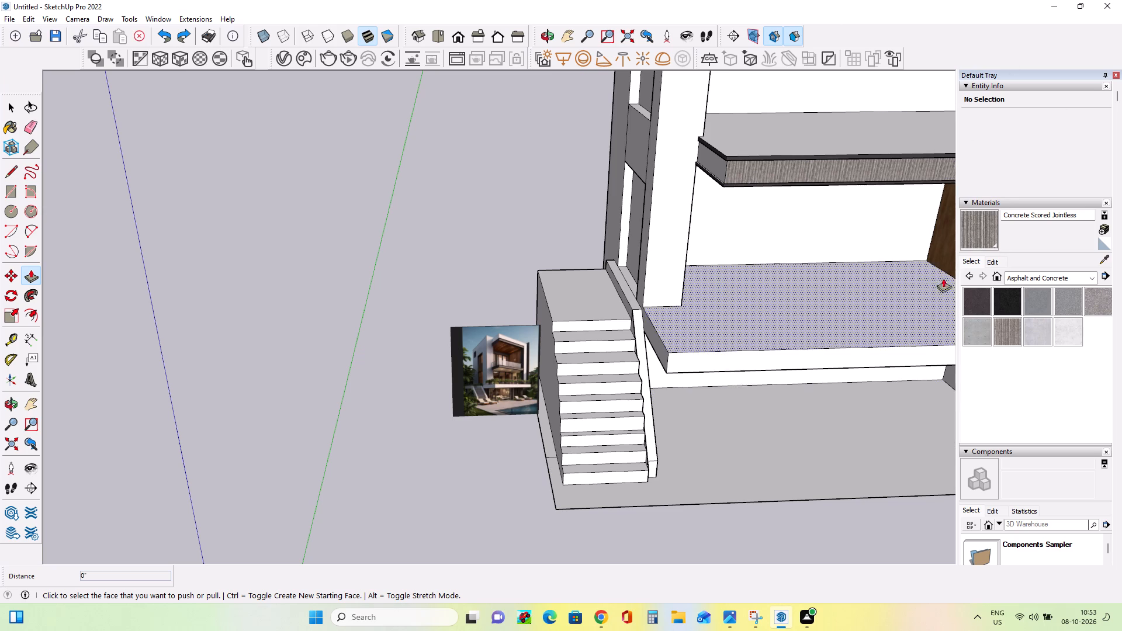
middle_click_drag(583, 310, 514, 341)
scroll(676, 366, "up", 1)
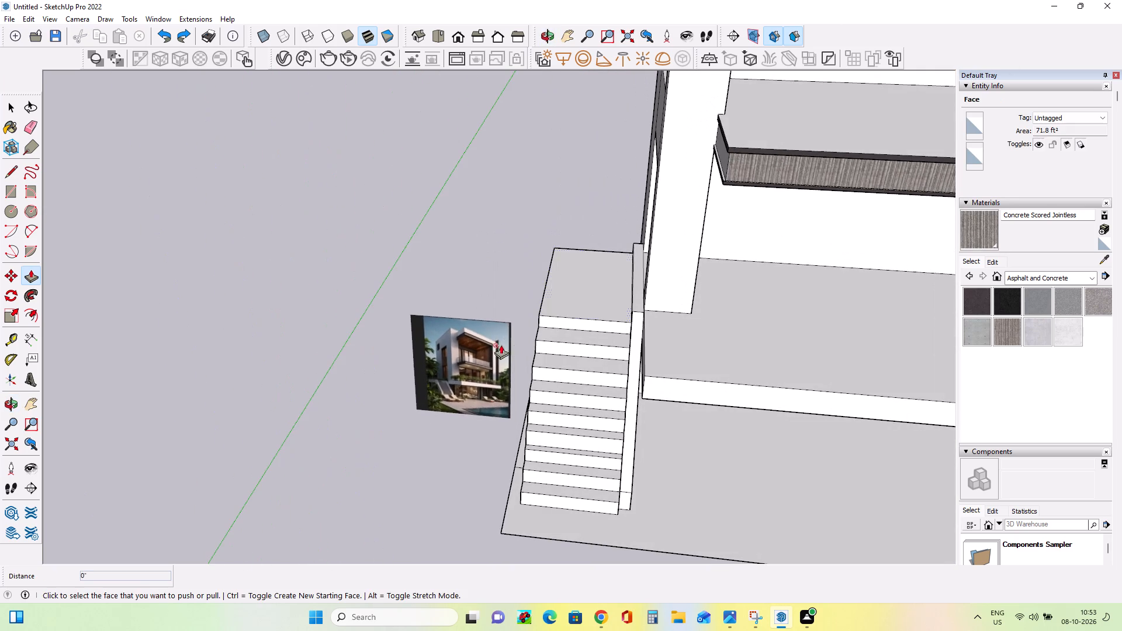
scroll(438, 404, "up", 8)
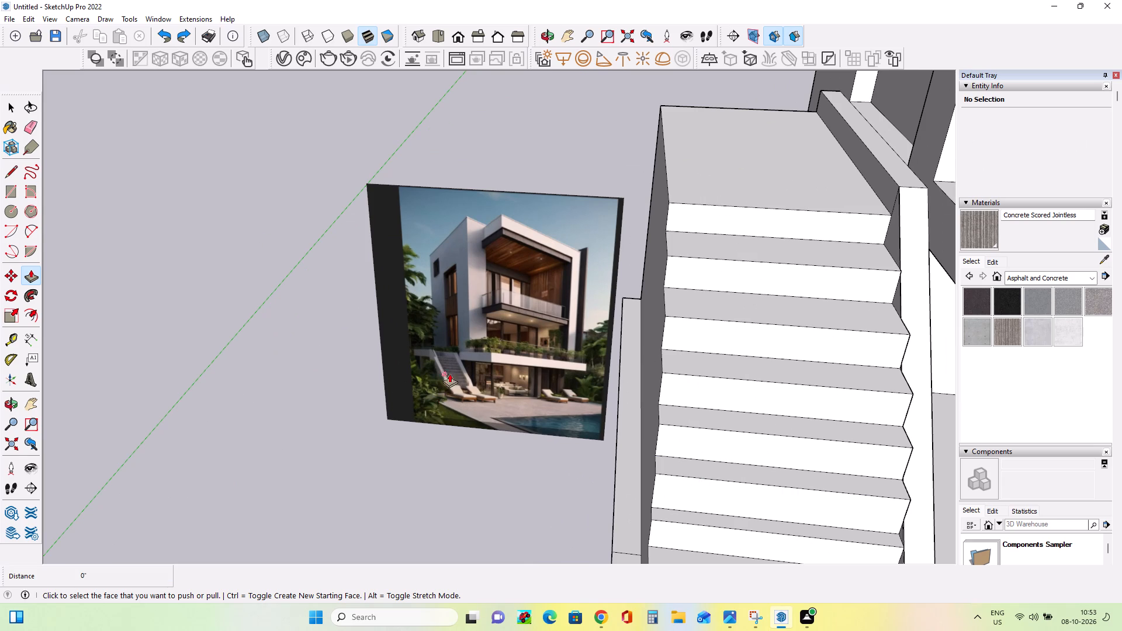
Move the reference image about 8' away from the outer side of the staircase so it stands clear of the steps.
scroll(474, 355, "up", 5)
middle_click_drag(474, 358, 486, 390)
scroll(472, 343, "down", 3)
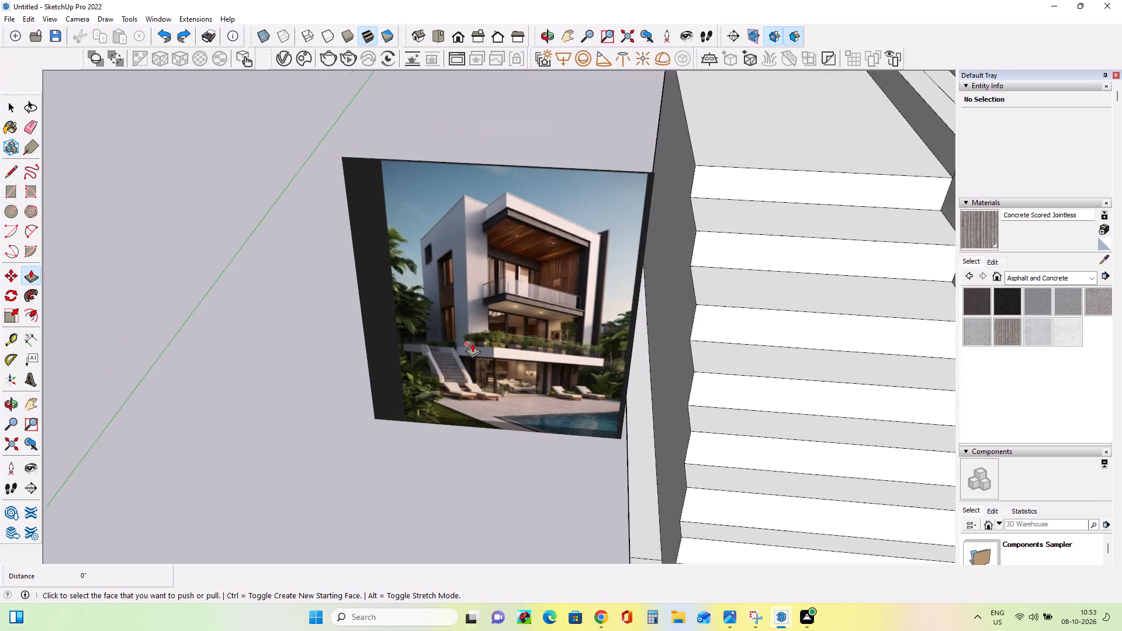
scroll(472, 343, "down", 9)
middle_click_drag(560, 403, 698, 412)
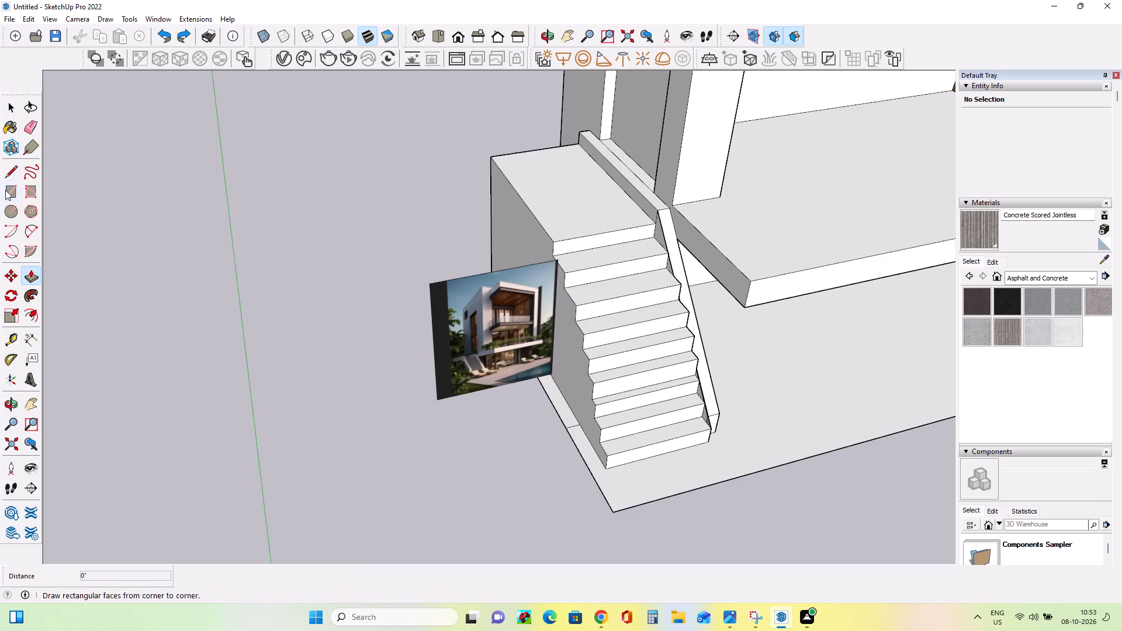
left_click(11, 106)
left_click(526, 346)
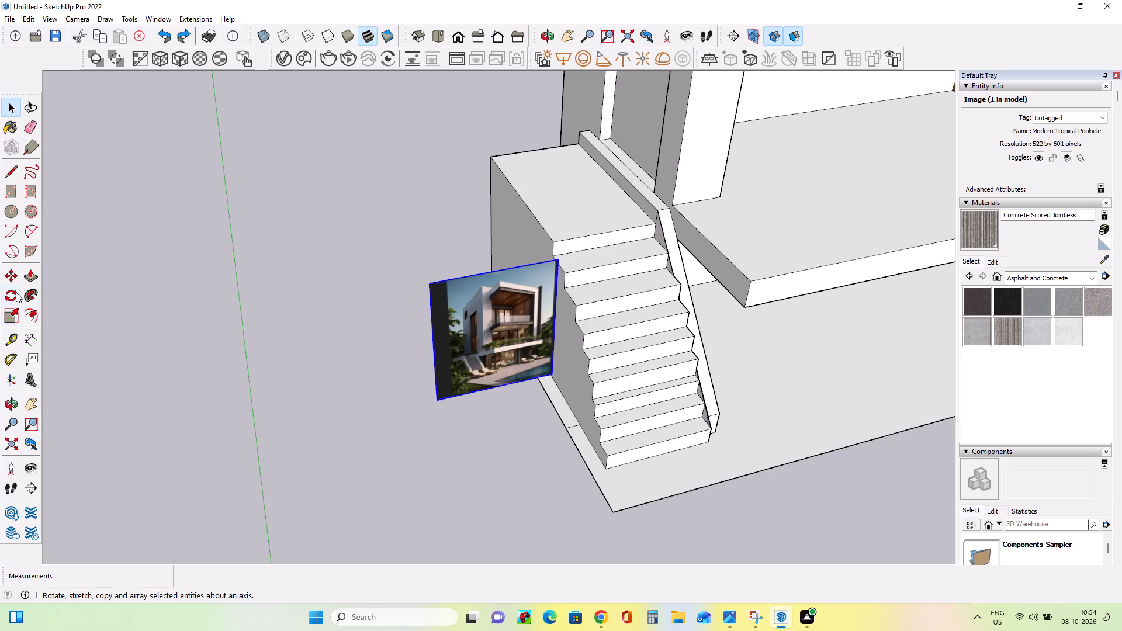
left_click(9, 279)
left_click(440, 402)
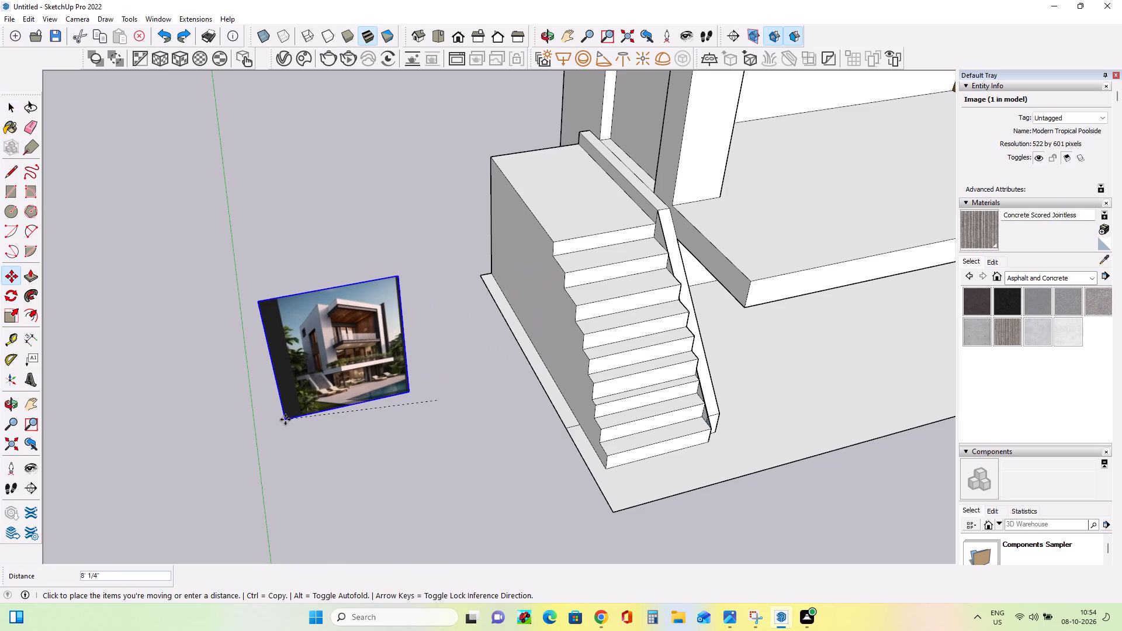
left_click(285, 419)
Draw a rectangle about 11' 3 13/16" by 11" along the top of the staircase's outer side face, beneath the landing edge.
middle_click_drag(643, 419, 729, 442)
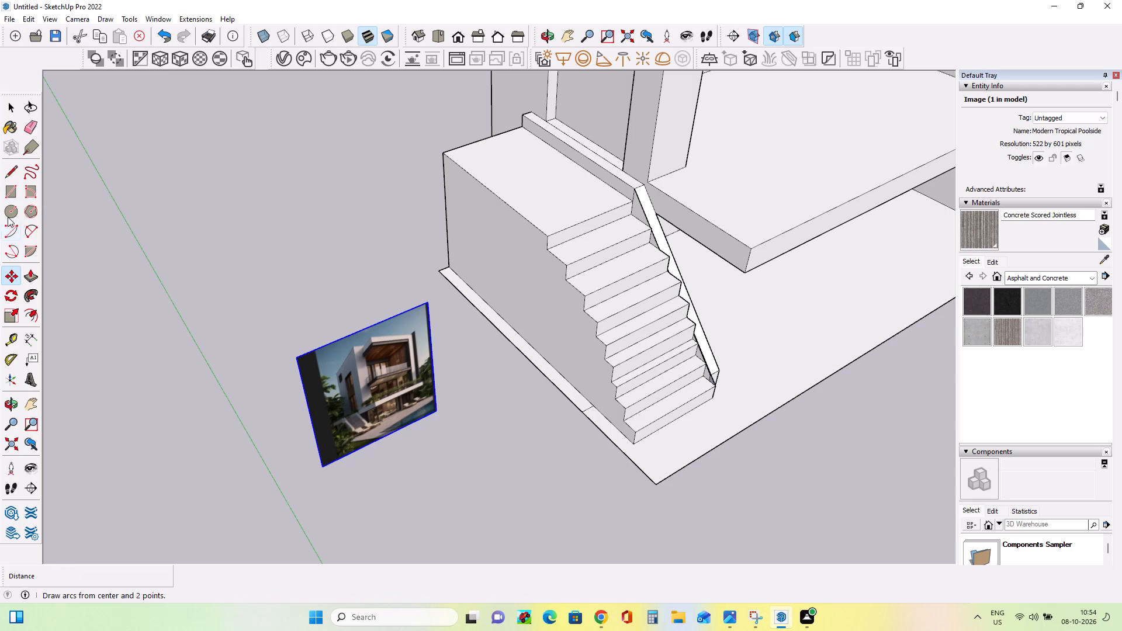
left_click(6, 189)
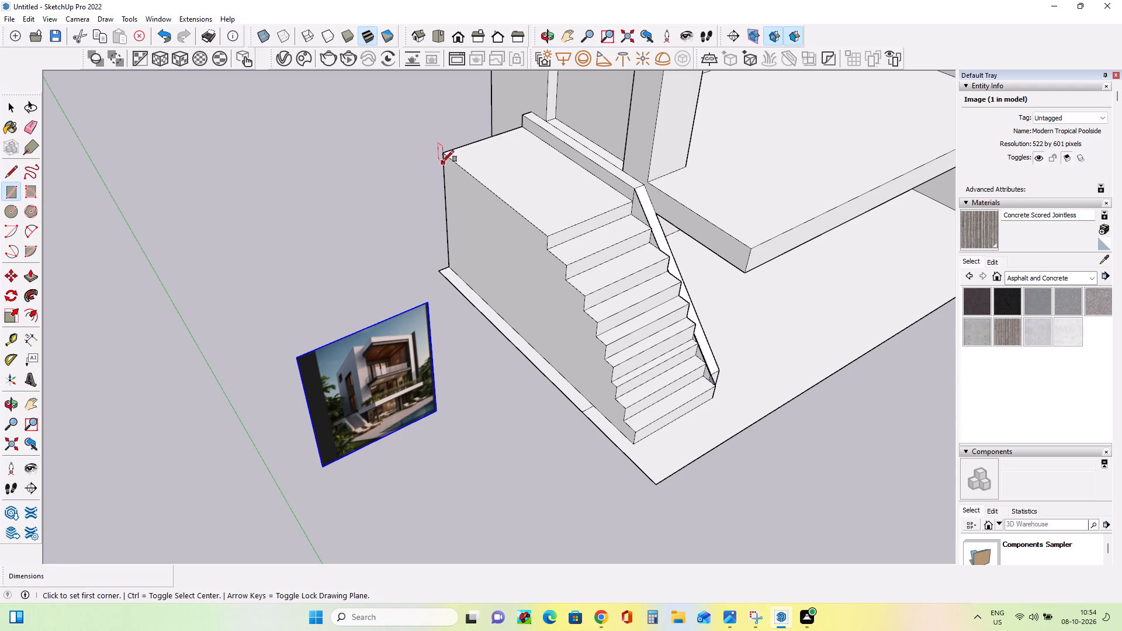
left_click(444, 157)
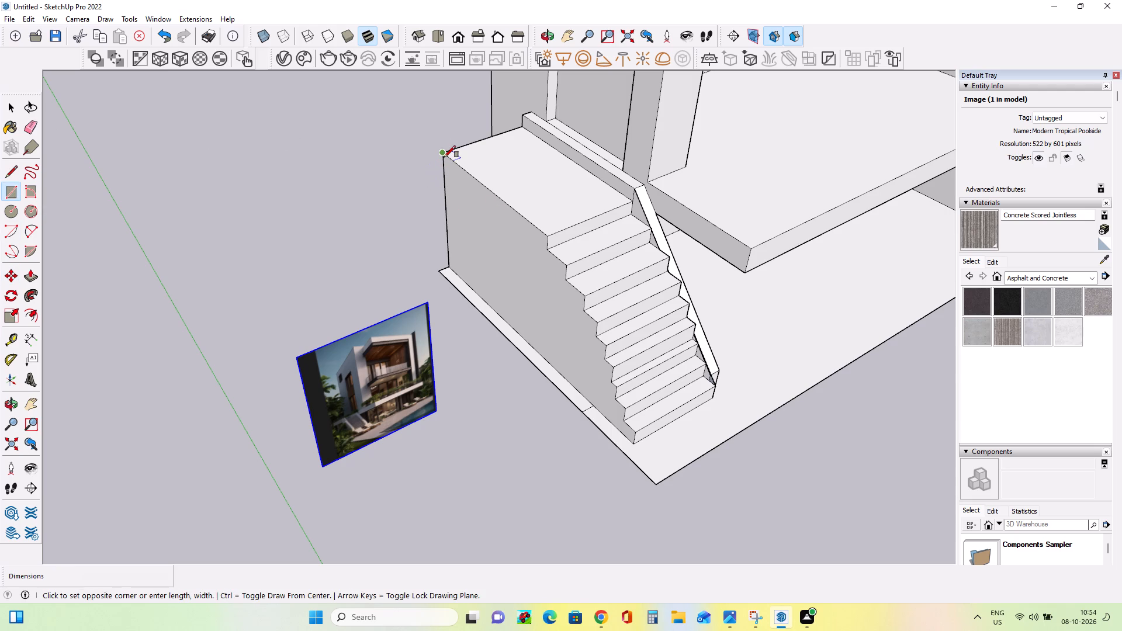
left_click(547, 251)
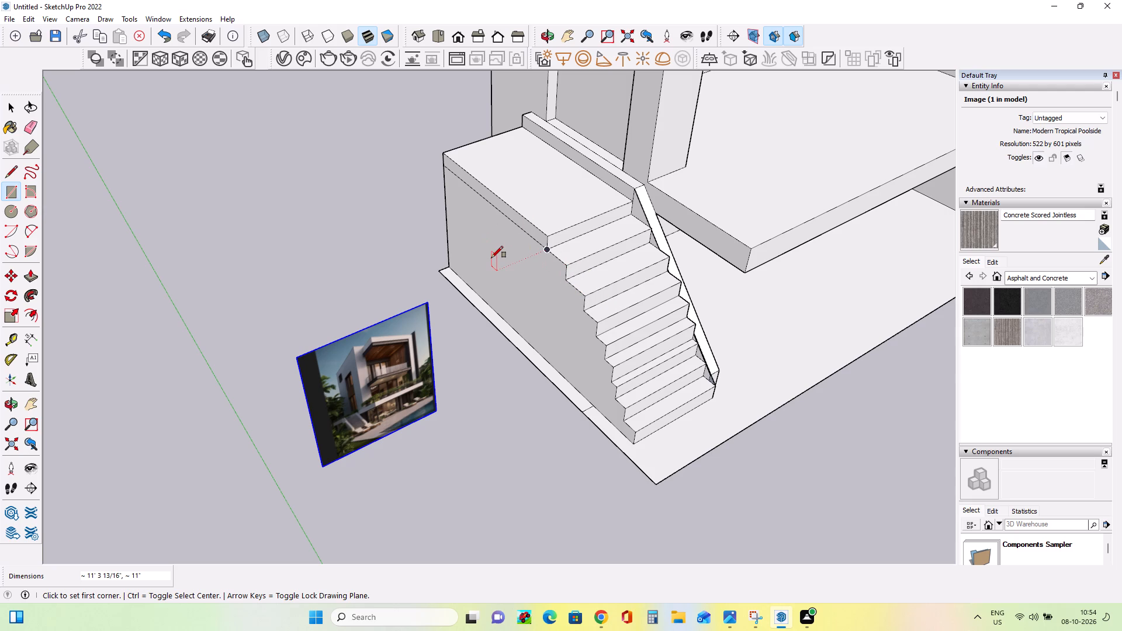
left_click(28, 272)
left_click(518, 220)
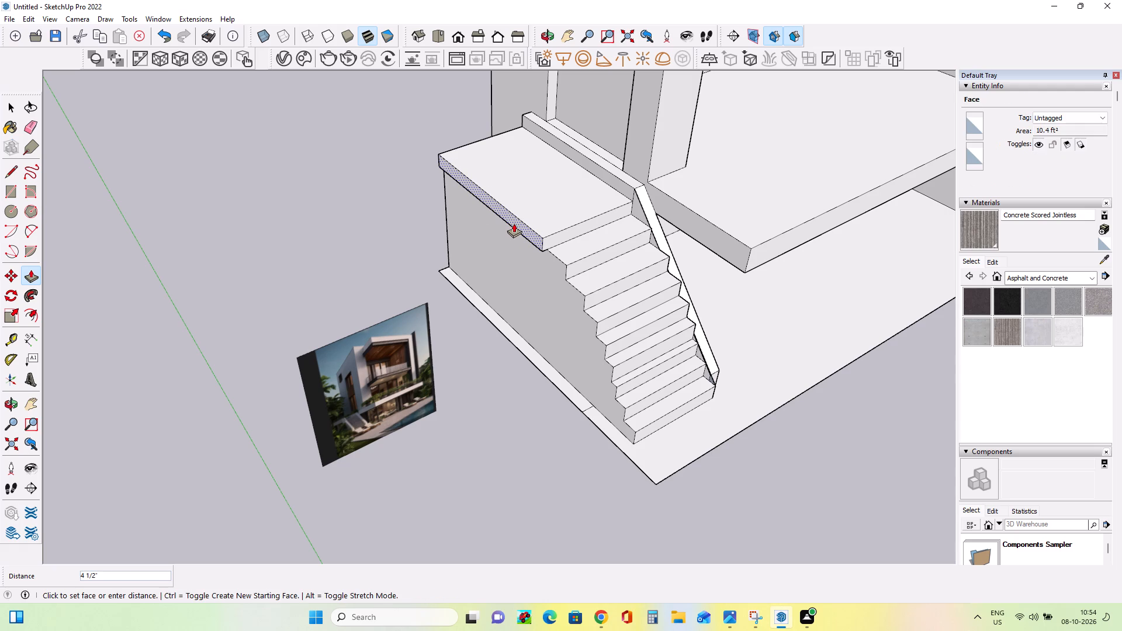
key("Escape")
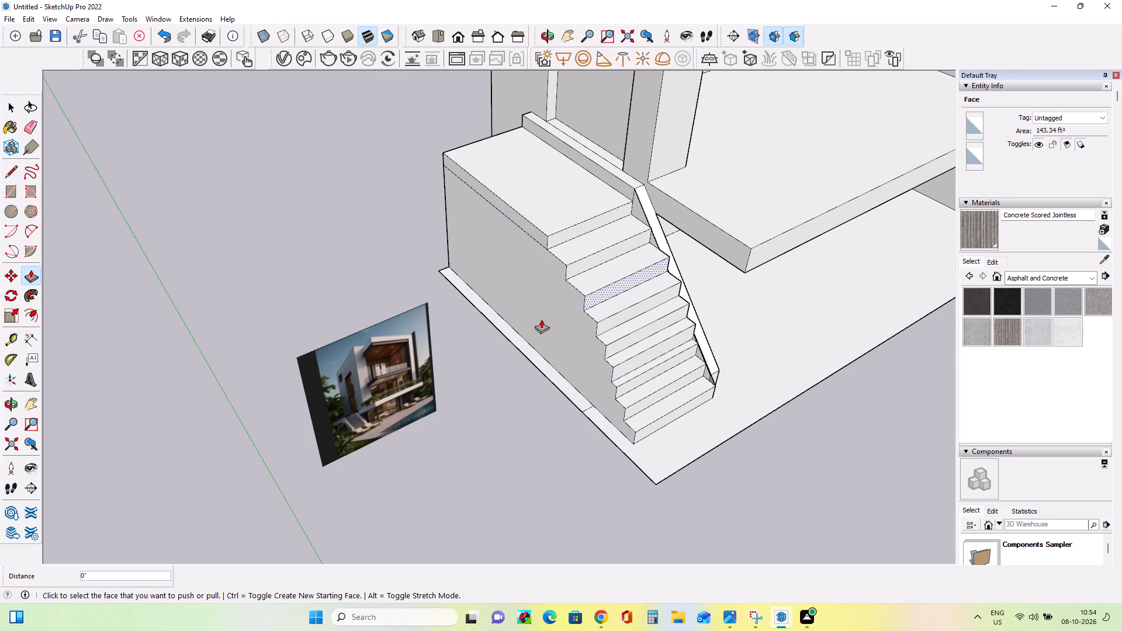
Draw a sloped line about 12' 1 7/8" long on the outer side face, from the rectangle's lower front corner to the stair foot.
scroll(525, 382, "up", 4)
middle_click_drag(557, 379, 589, 387)
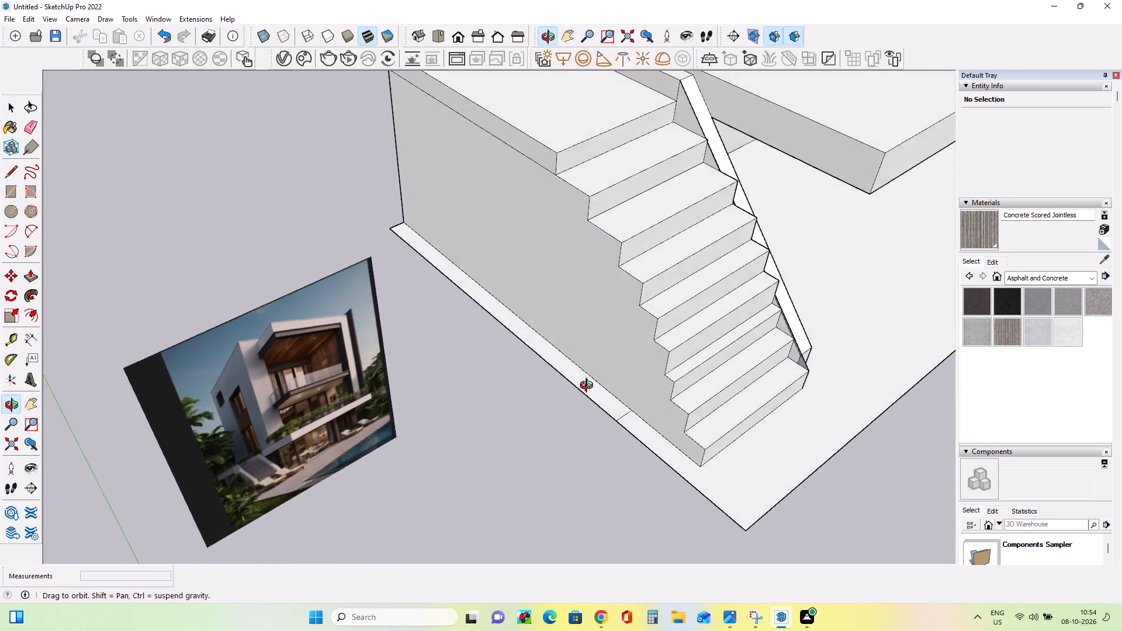
middle_click_drag(589, 387, 583, 369)
middle_click_drag(579, 233, 507, 234)
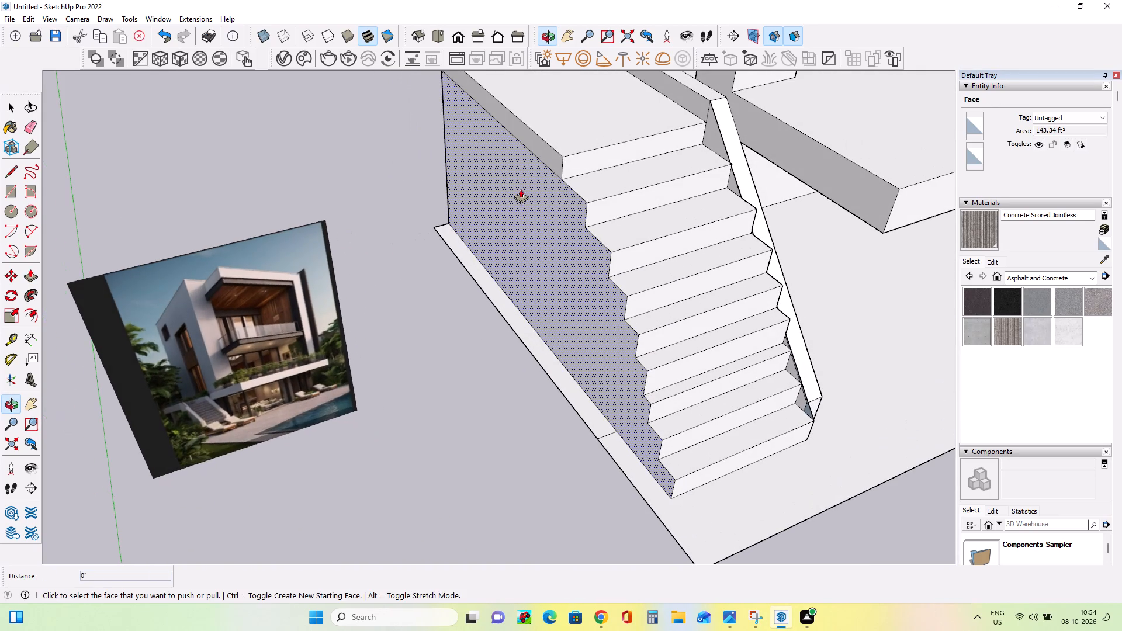
left_click(8, 174)
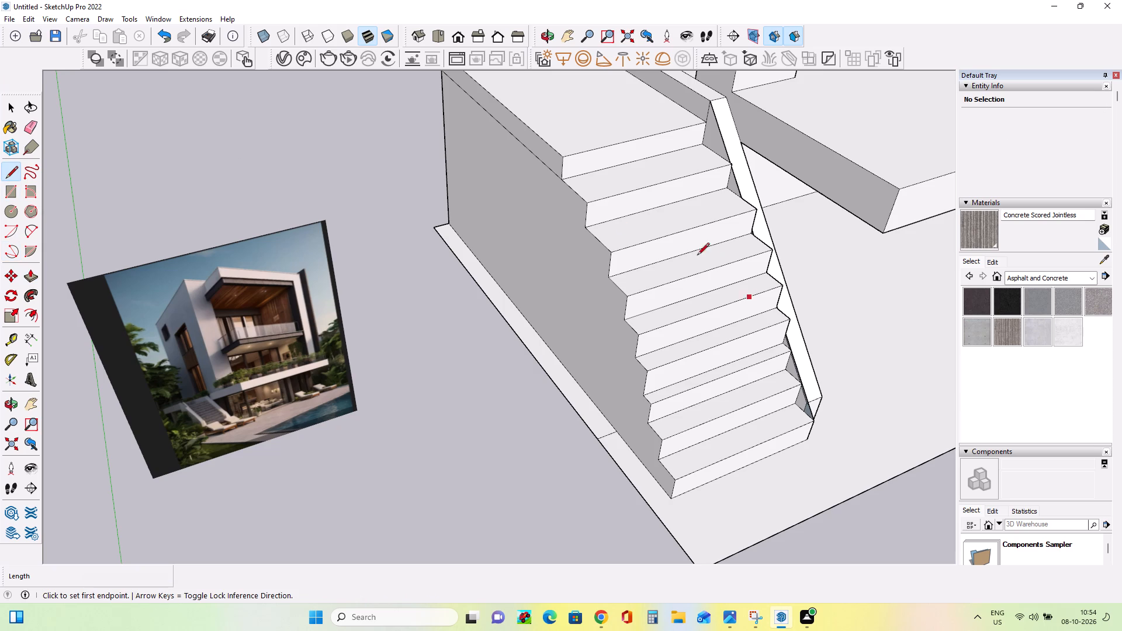
left_click(560, 182)
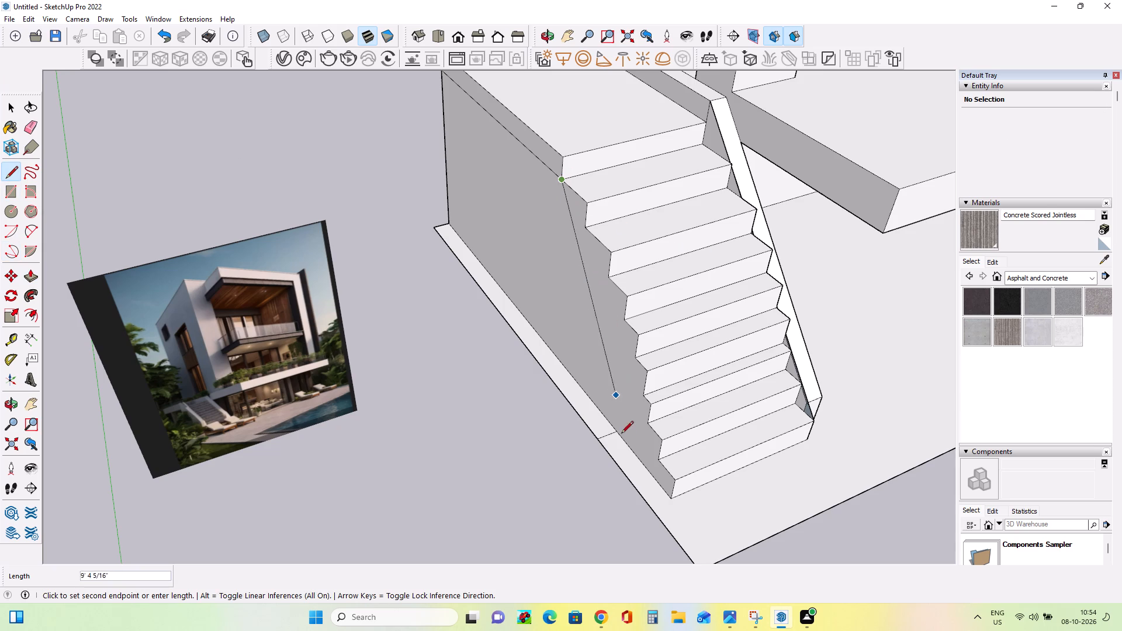
left_click(667, 497)
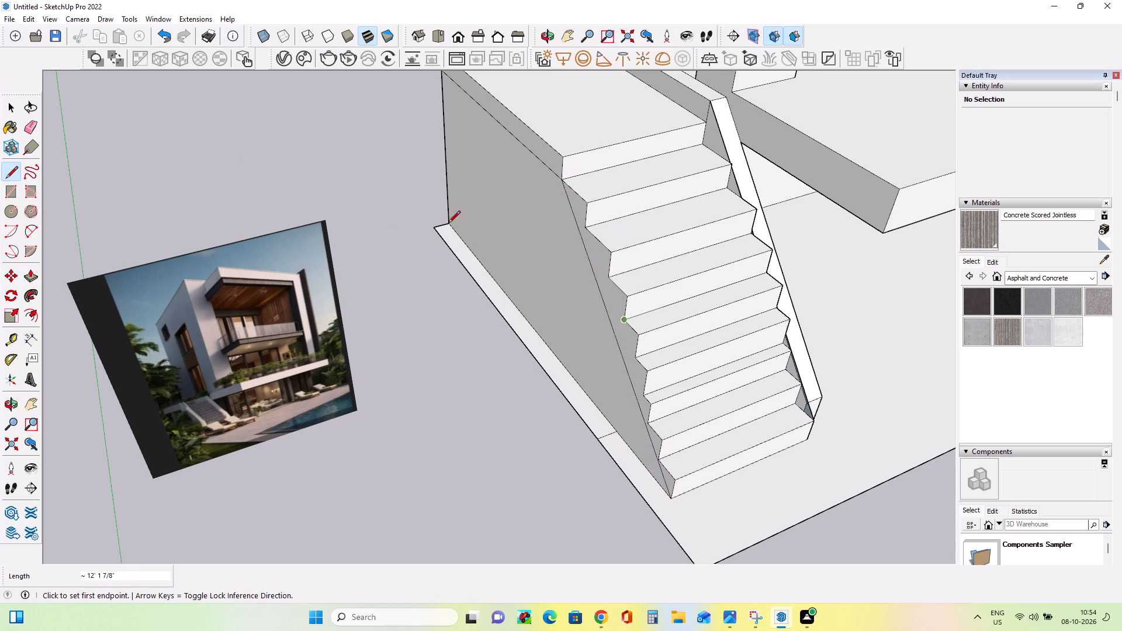
Push/Pull the outer side face below the sloped line outward by 6 5/8" to form a second side wall.
middle_click_drag(597, 325, 553, 330)
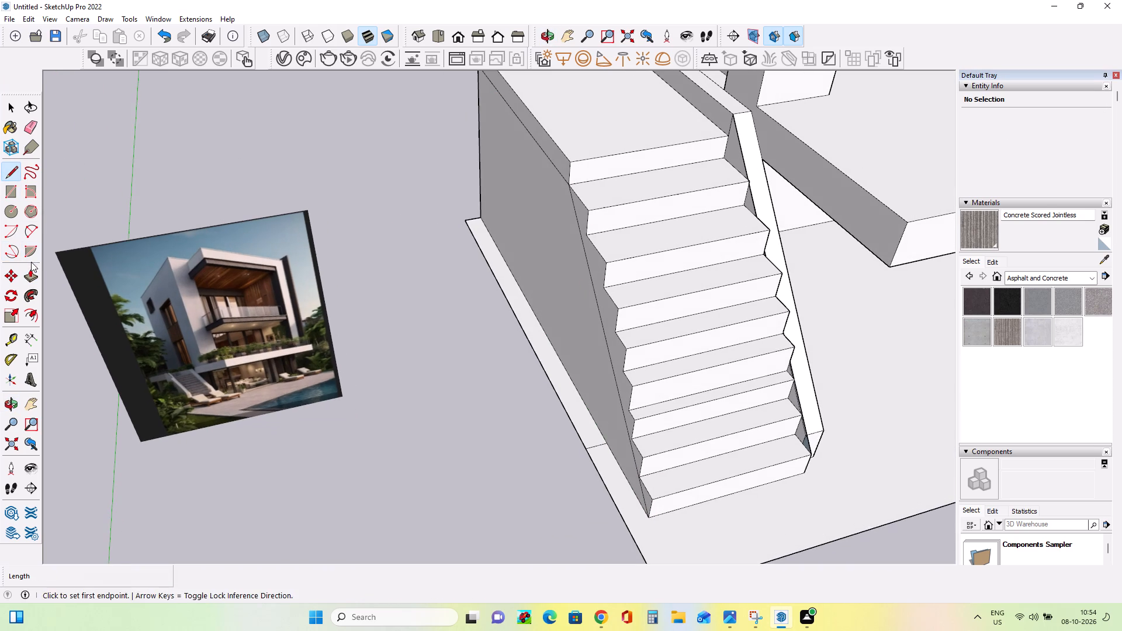
left_click(29, 279)
left_click(566, 298)
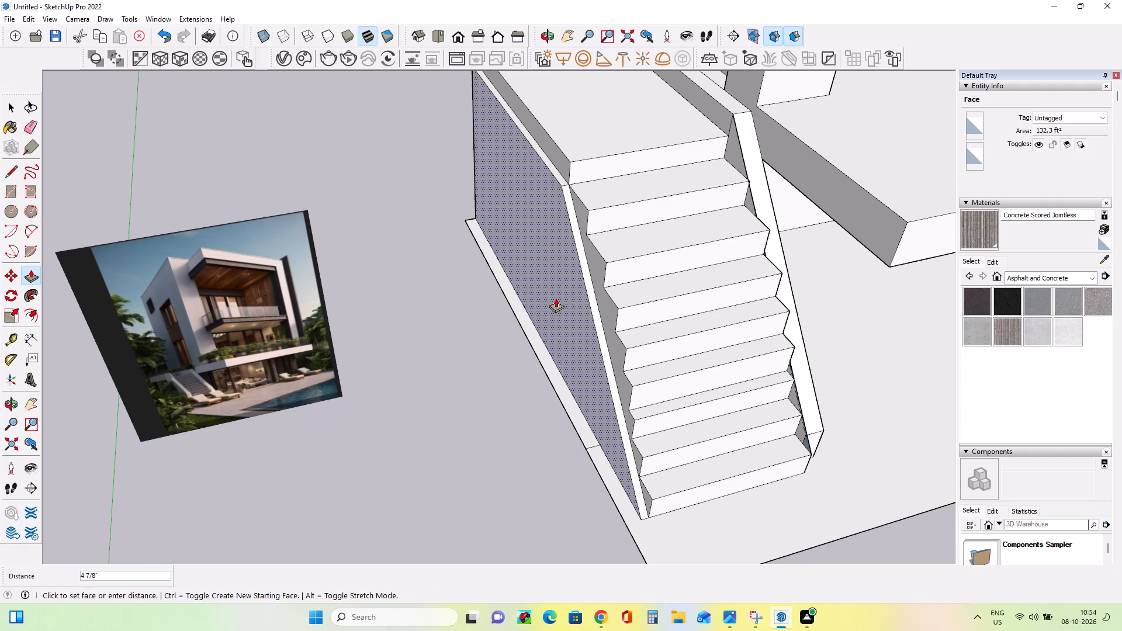
left_click(552, 299)
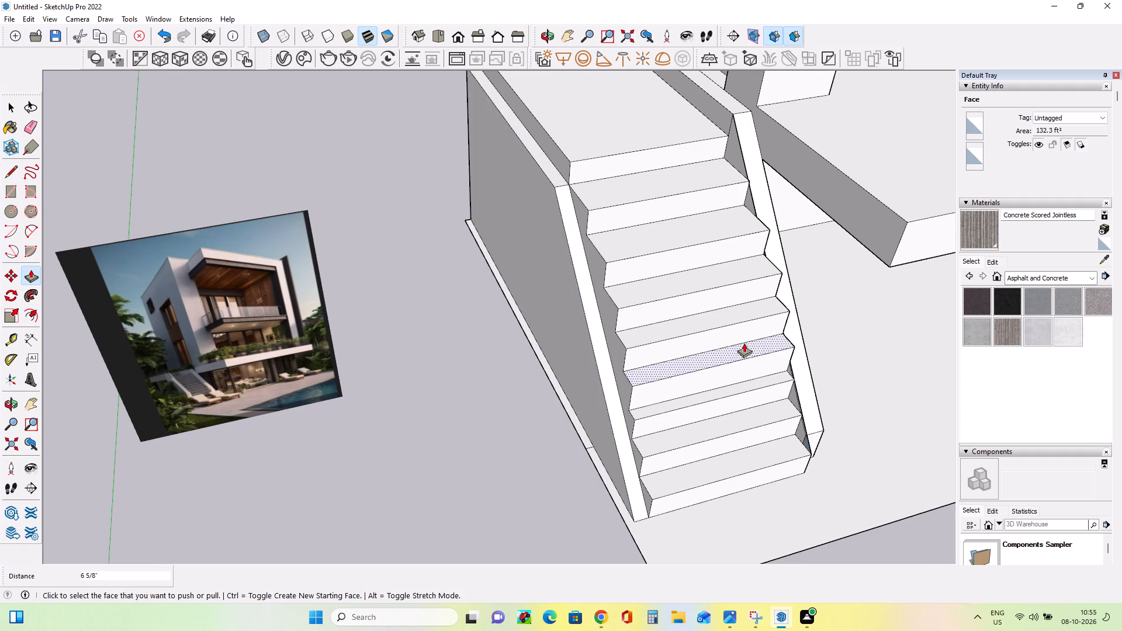
Raise the new side wall's flat top by about 11" level with the landing, and by another 10 1/2" as a parapet.
middle_click_drag(736, 344, 660, 346)
left_click(569, 186)
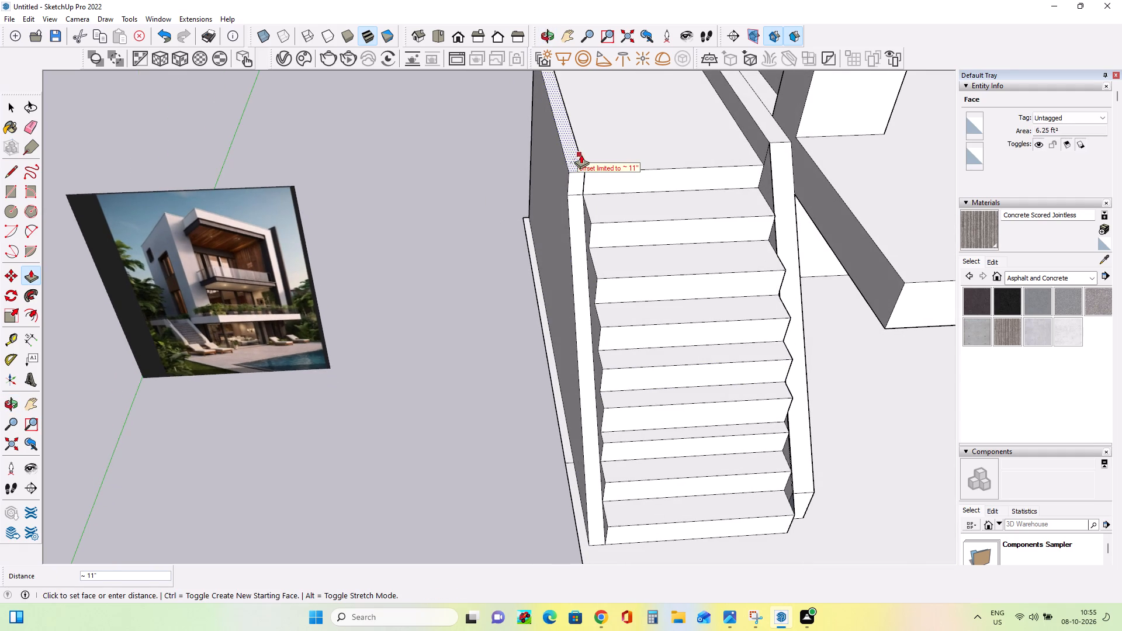
left_click(581, 154)
middle_click_drag(692, 295, 622, 223)
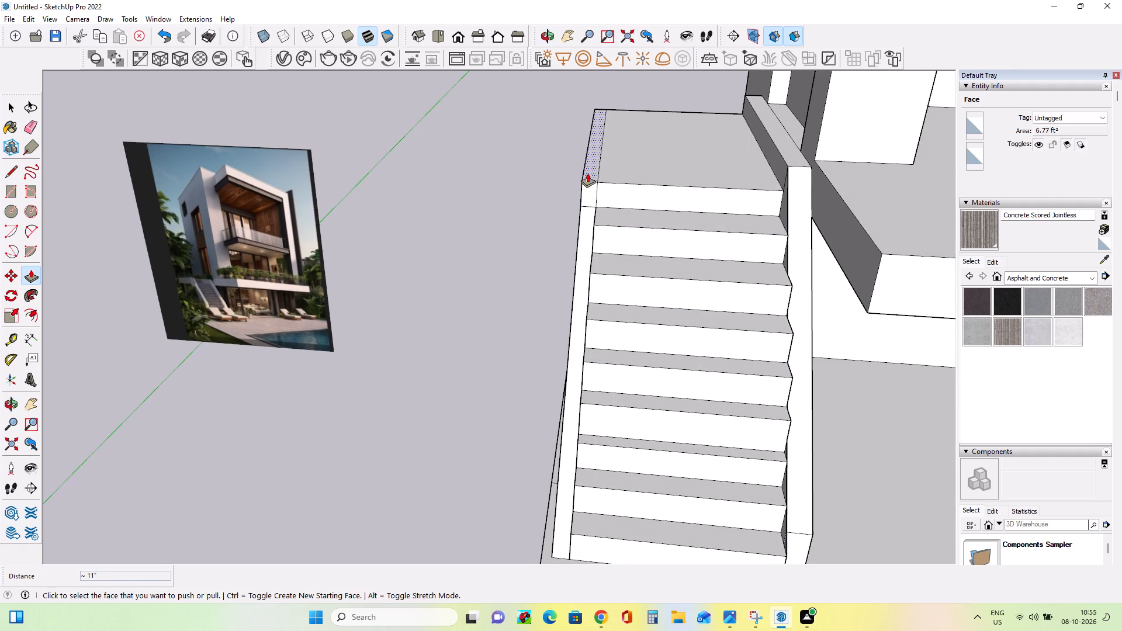
left_click(587, 173)
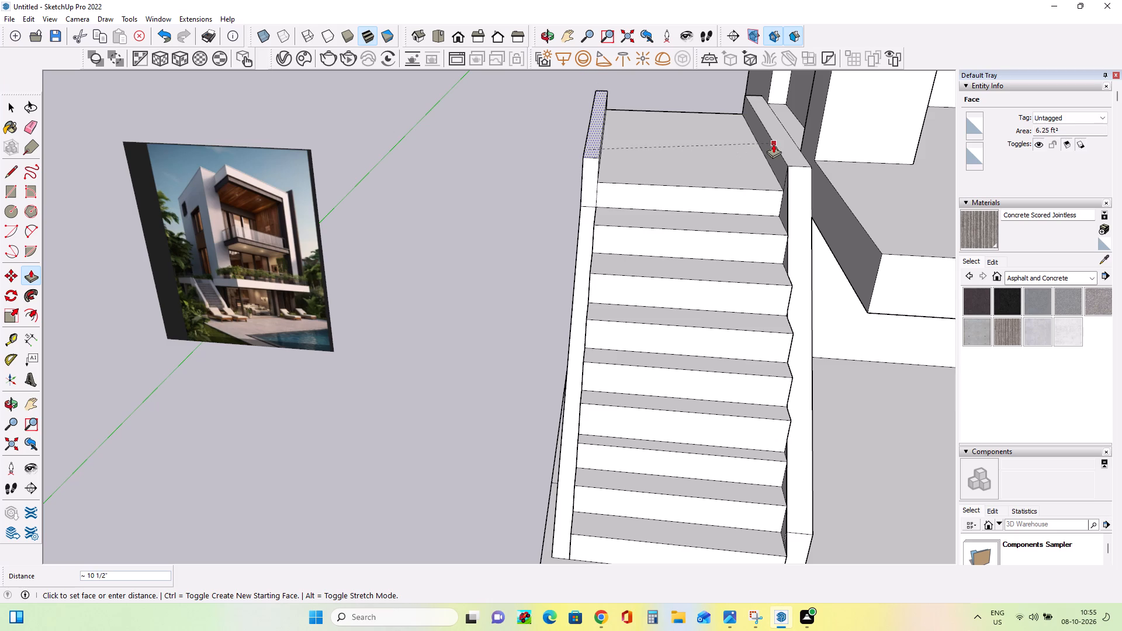
left_click(773, 144)
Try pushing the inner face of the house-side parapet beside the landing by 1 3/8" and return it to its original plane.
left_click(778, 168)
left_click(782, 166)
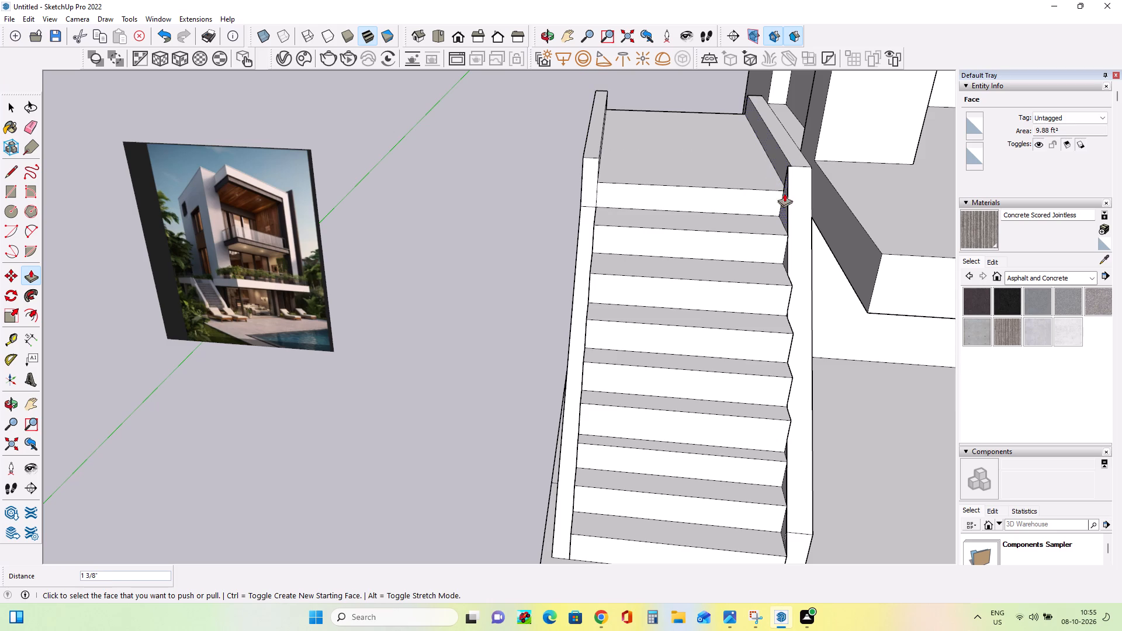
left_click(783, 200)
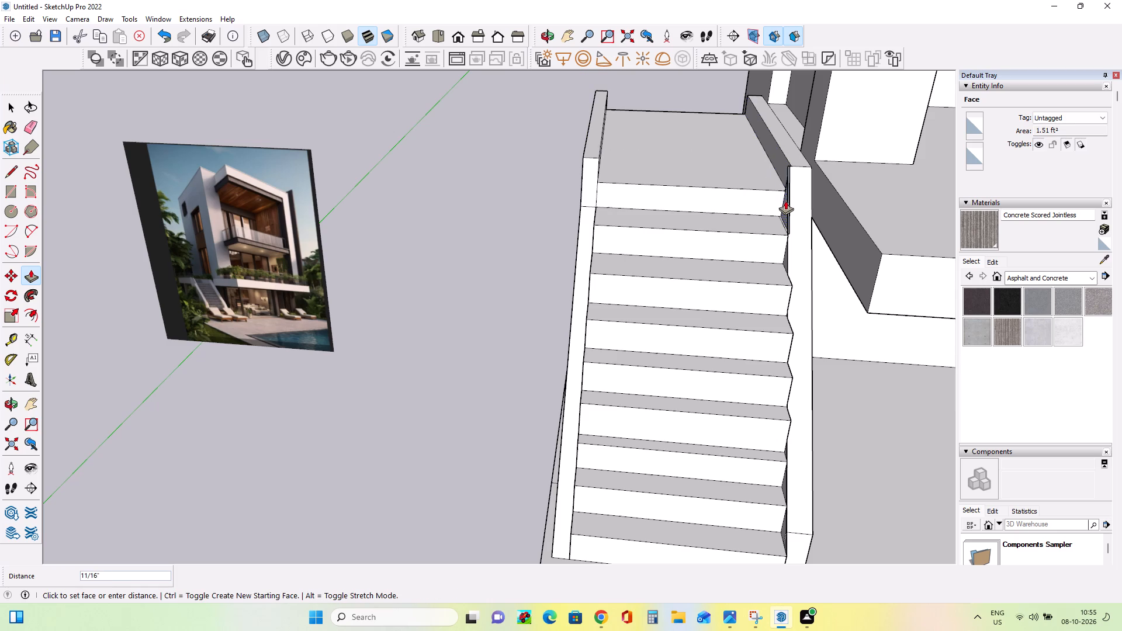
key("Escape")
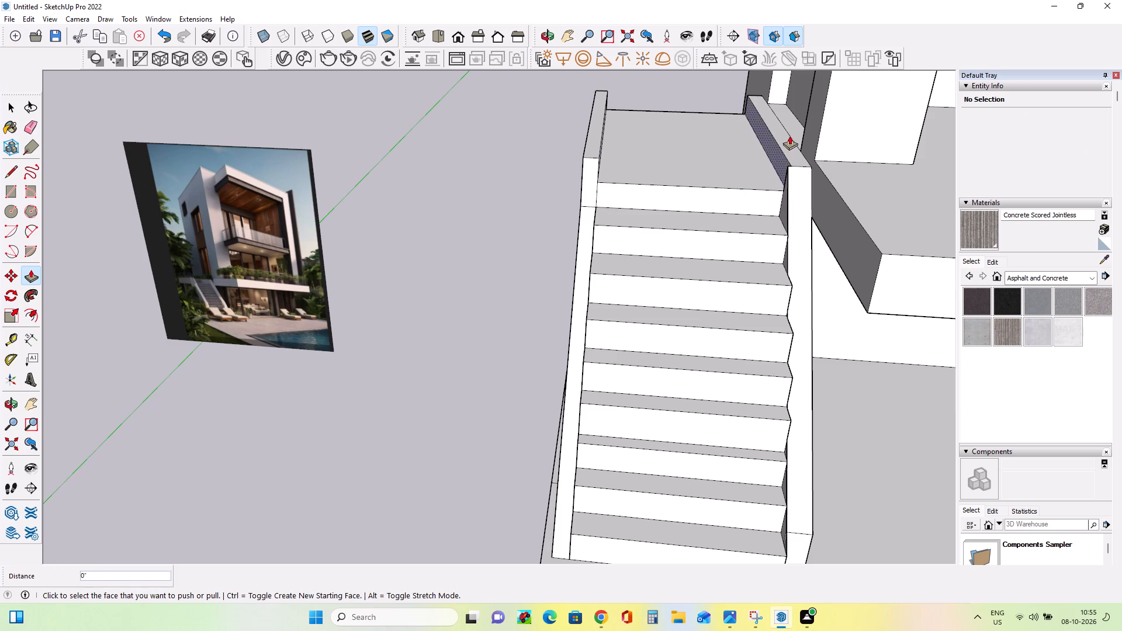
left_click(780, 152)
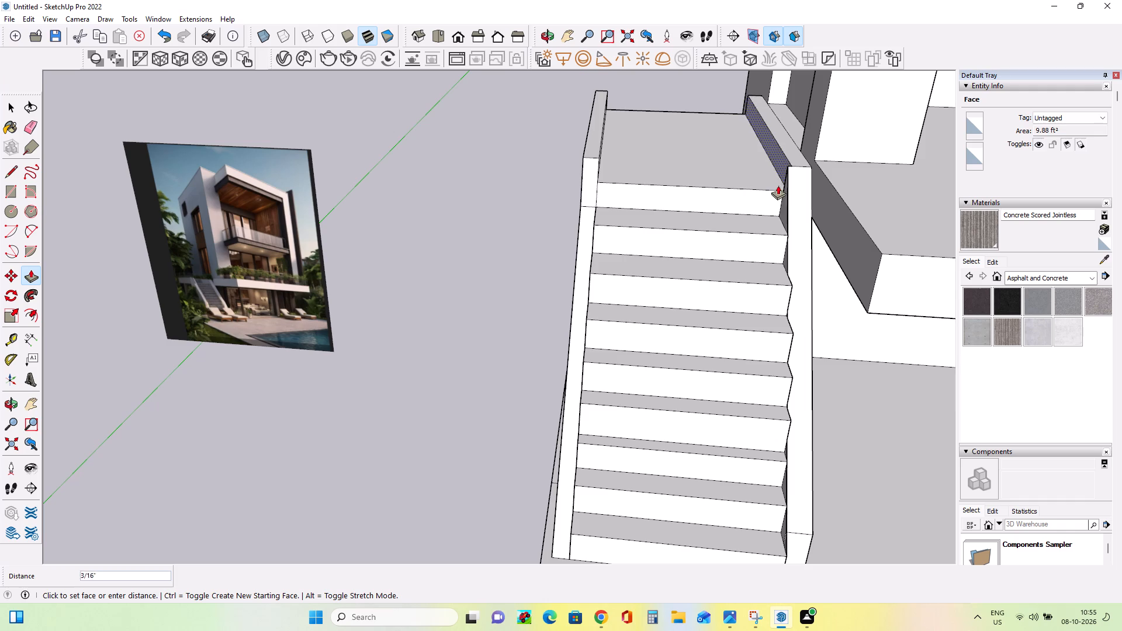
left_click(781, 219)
Lower the landing's top face between the two side walls by 2 7/16".
middle_click_drag(718, 215, 746, 229)
middle_click_drag(669, 206, 442, 213)
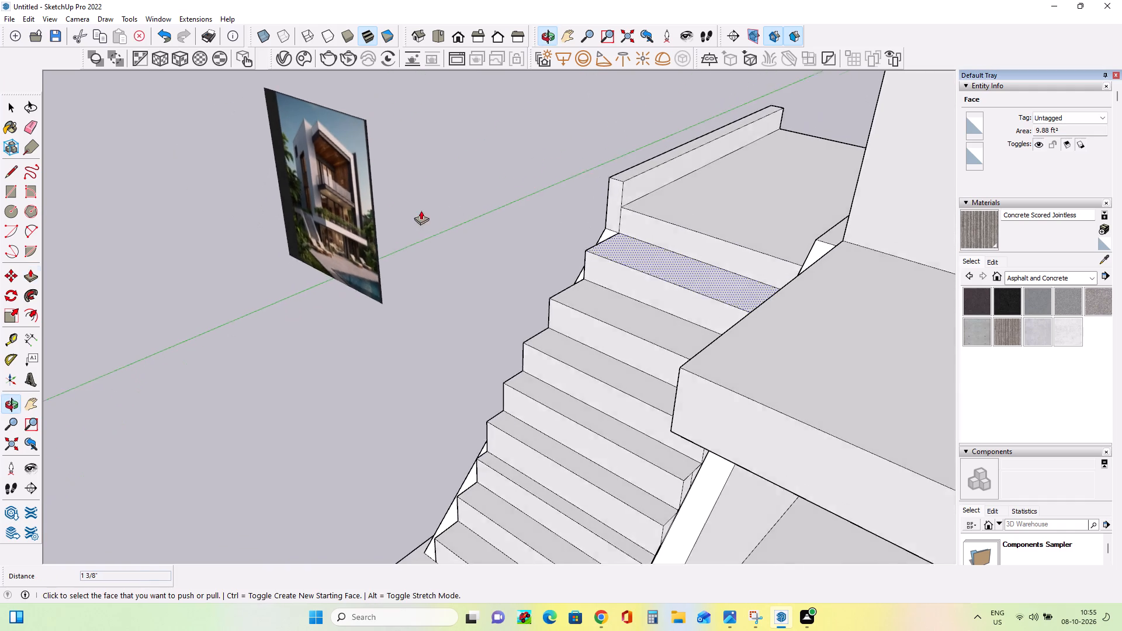
middle_click_drag(673, 261, 964, 260)
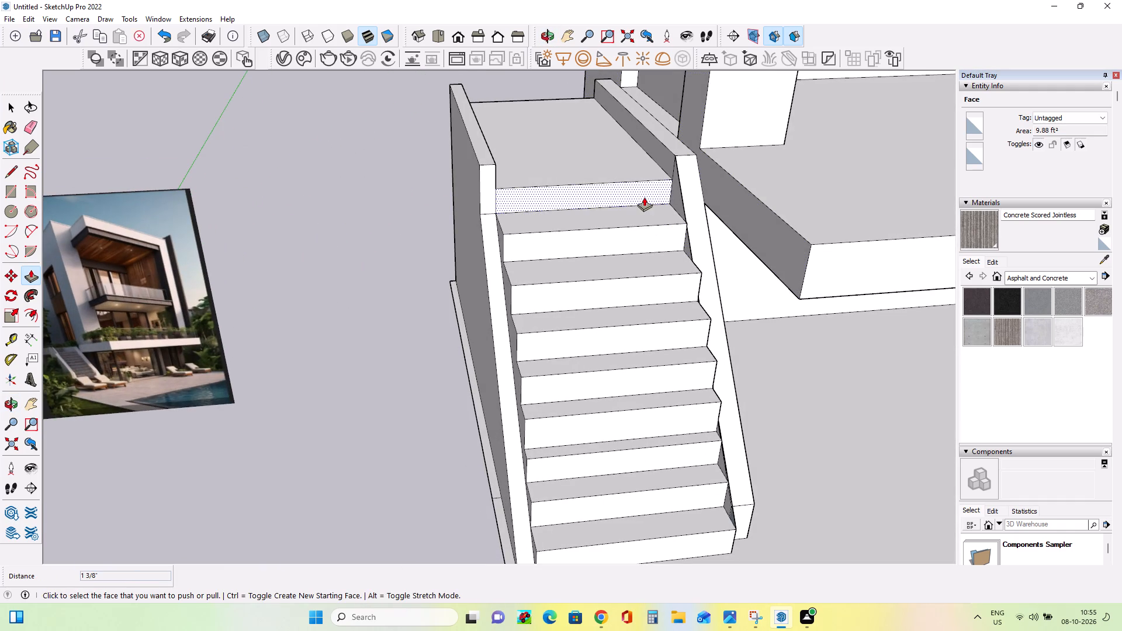
left_click(639, 168)
left_click(639, 173)
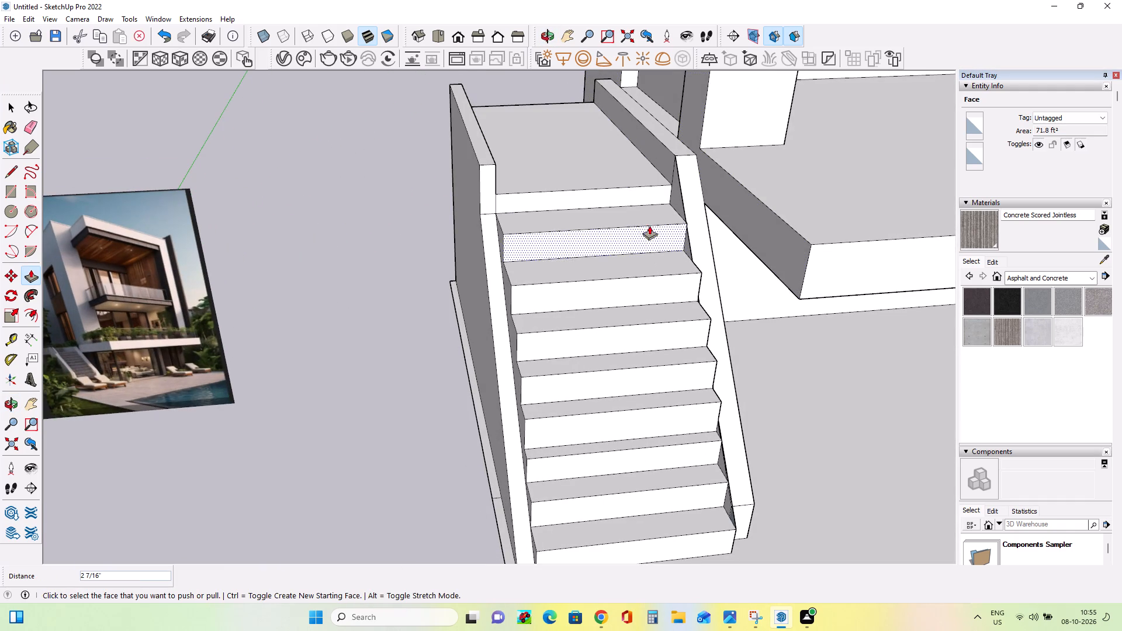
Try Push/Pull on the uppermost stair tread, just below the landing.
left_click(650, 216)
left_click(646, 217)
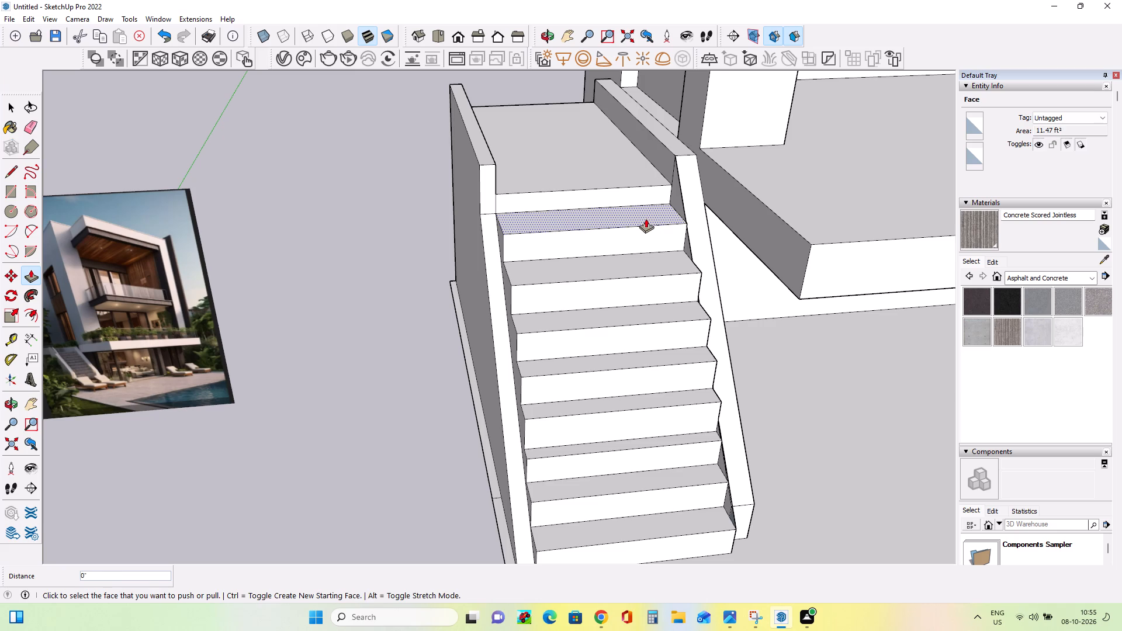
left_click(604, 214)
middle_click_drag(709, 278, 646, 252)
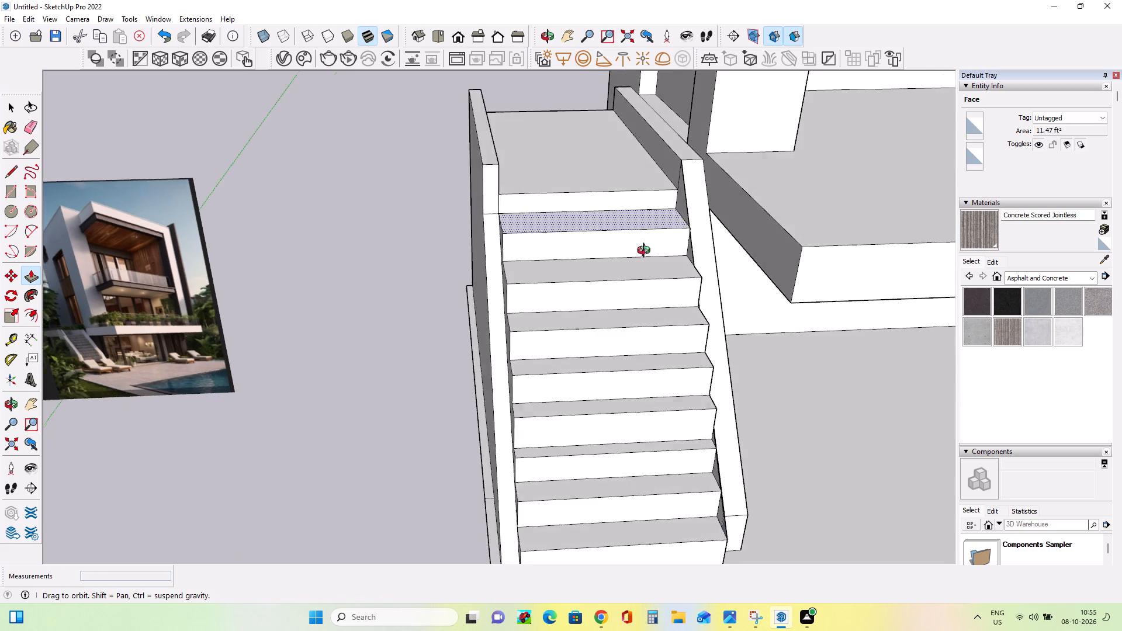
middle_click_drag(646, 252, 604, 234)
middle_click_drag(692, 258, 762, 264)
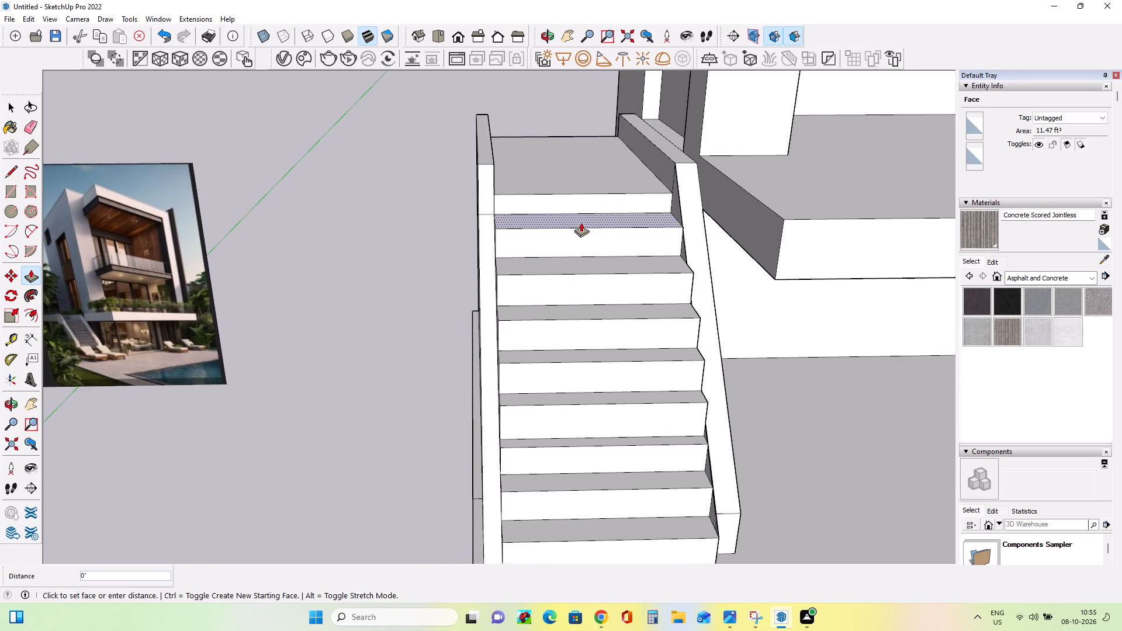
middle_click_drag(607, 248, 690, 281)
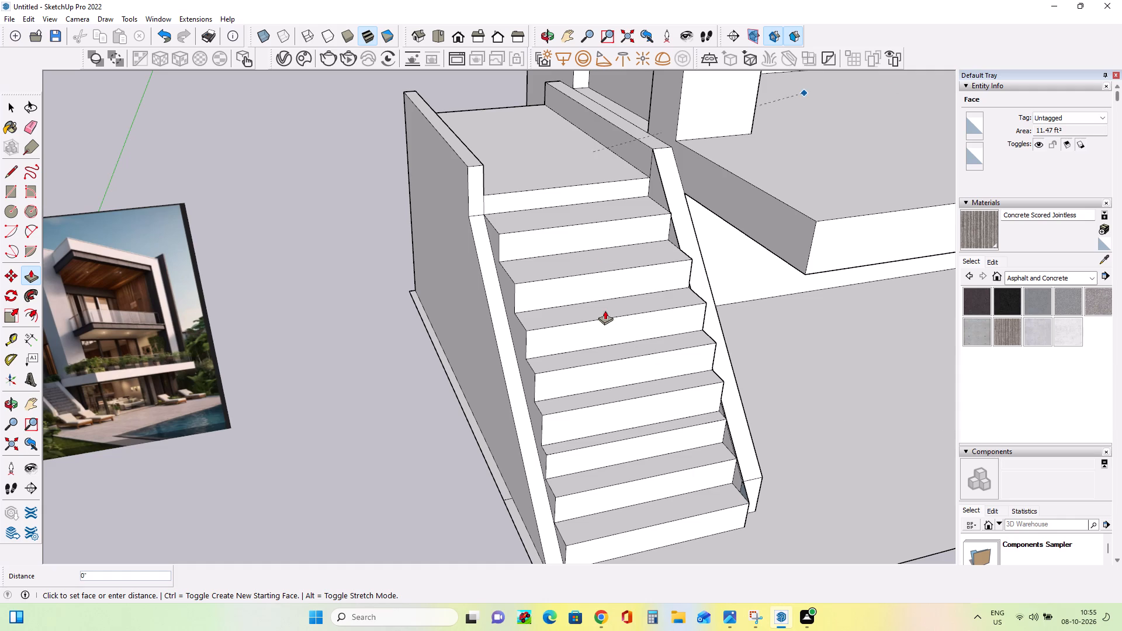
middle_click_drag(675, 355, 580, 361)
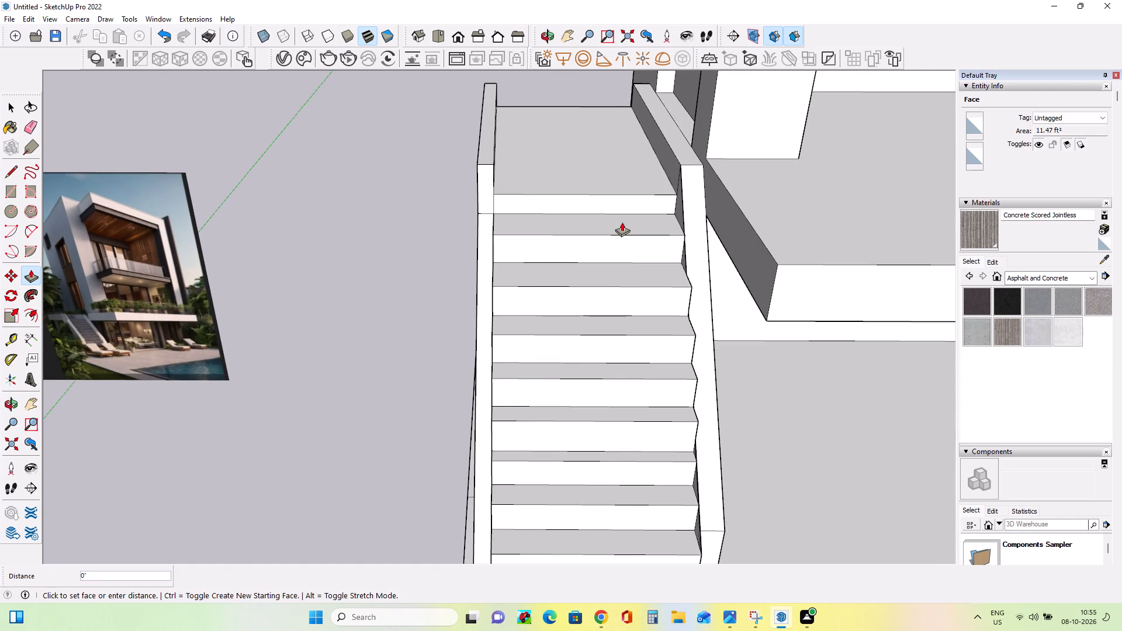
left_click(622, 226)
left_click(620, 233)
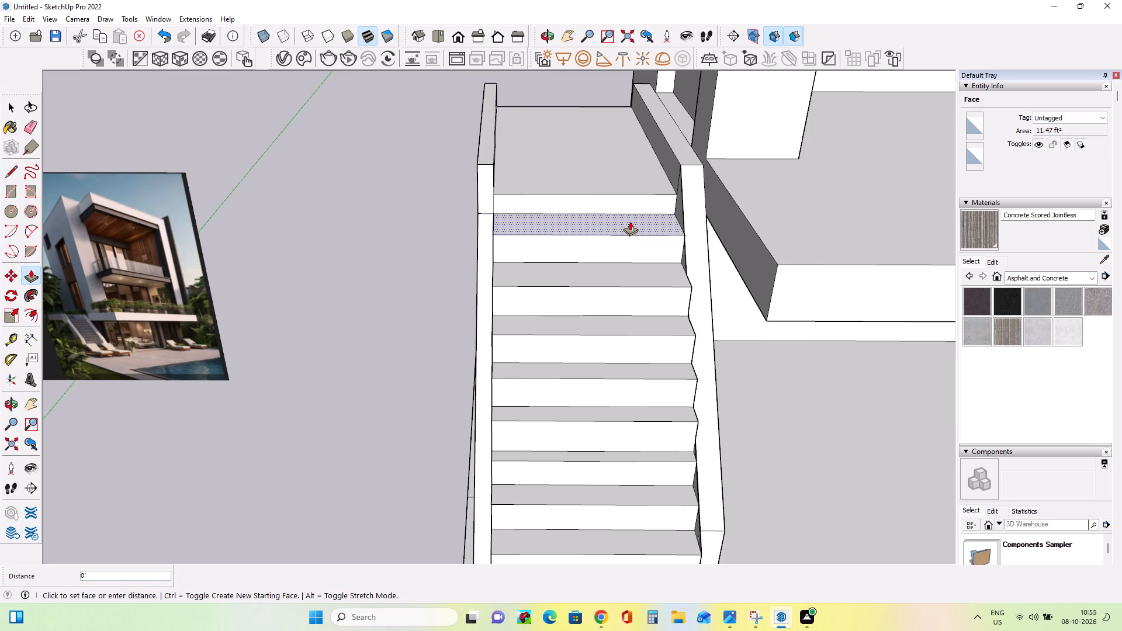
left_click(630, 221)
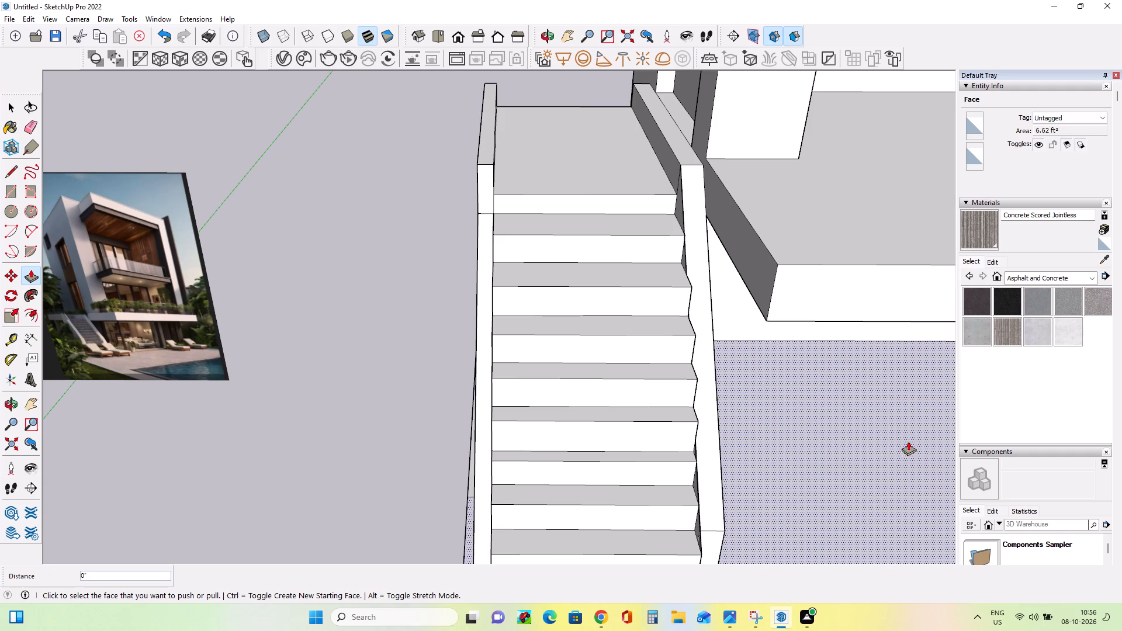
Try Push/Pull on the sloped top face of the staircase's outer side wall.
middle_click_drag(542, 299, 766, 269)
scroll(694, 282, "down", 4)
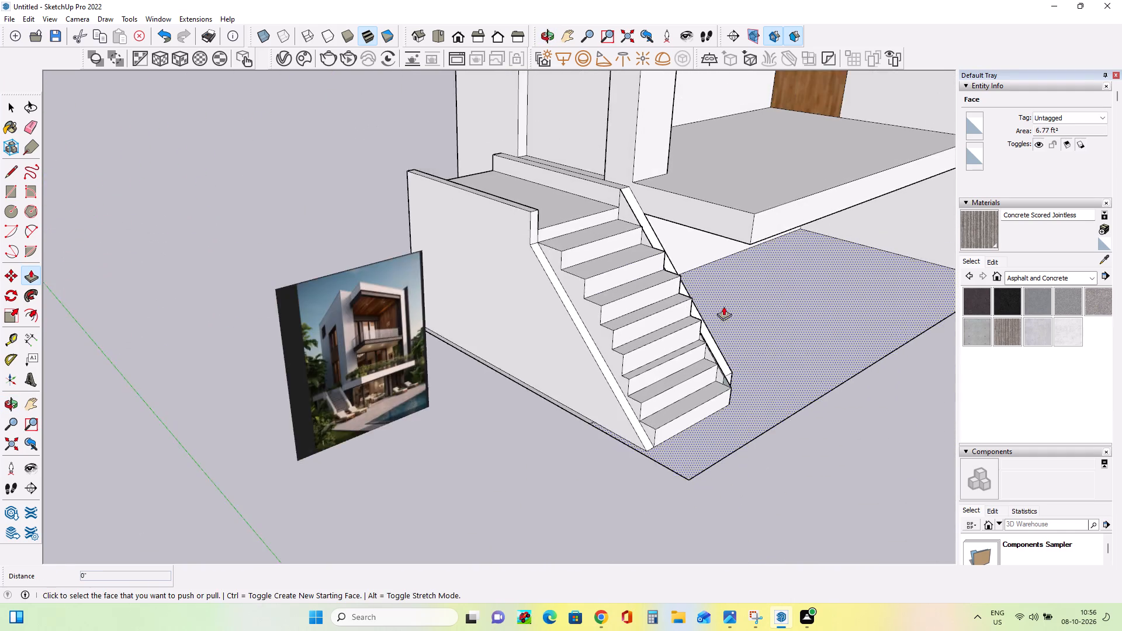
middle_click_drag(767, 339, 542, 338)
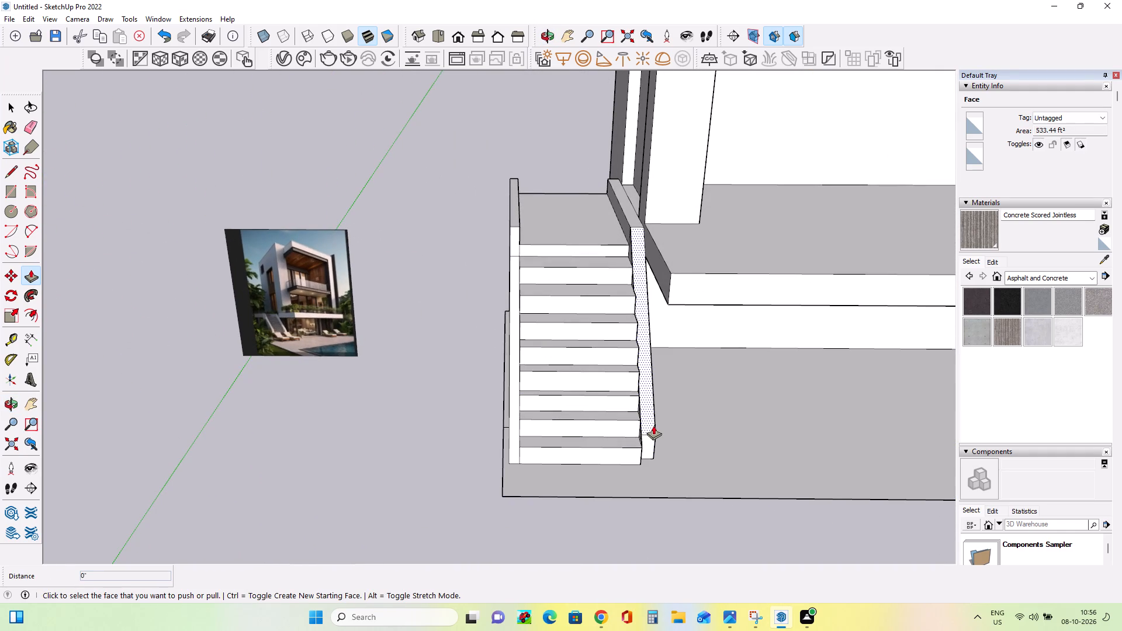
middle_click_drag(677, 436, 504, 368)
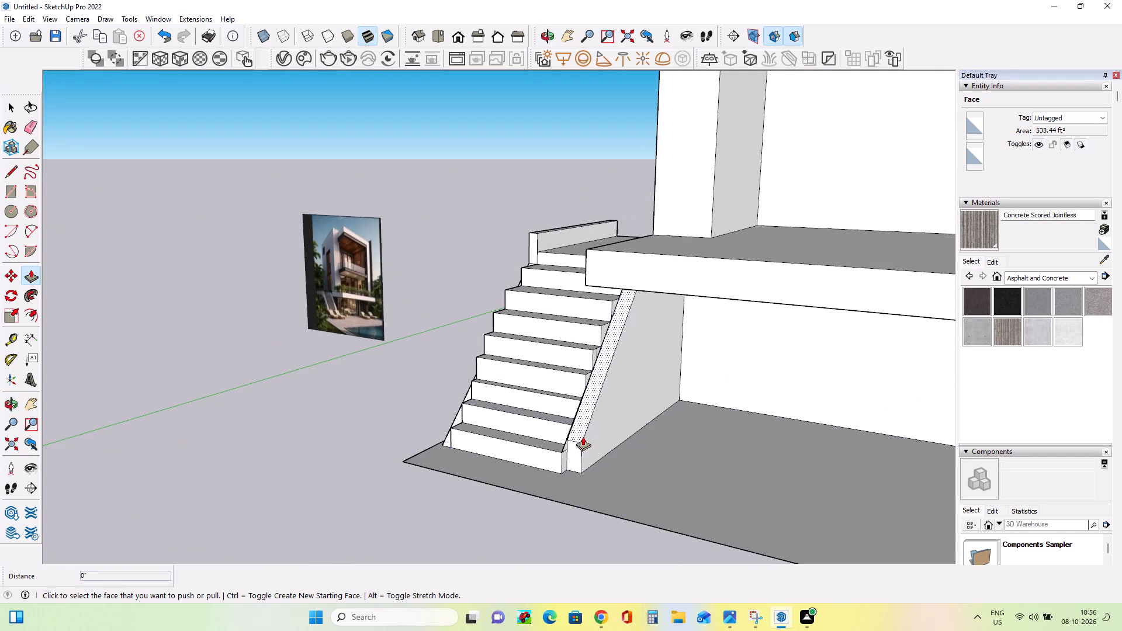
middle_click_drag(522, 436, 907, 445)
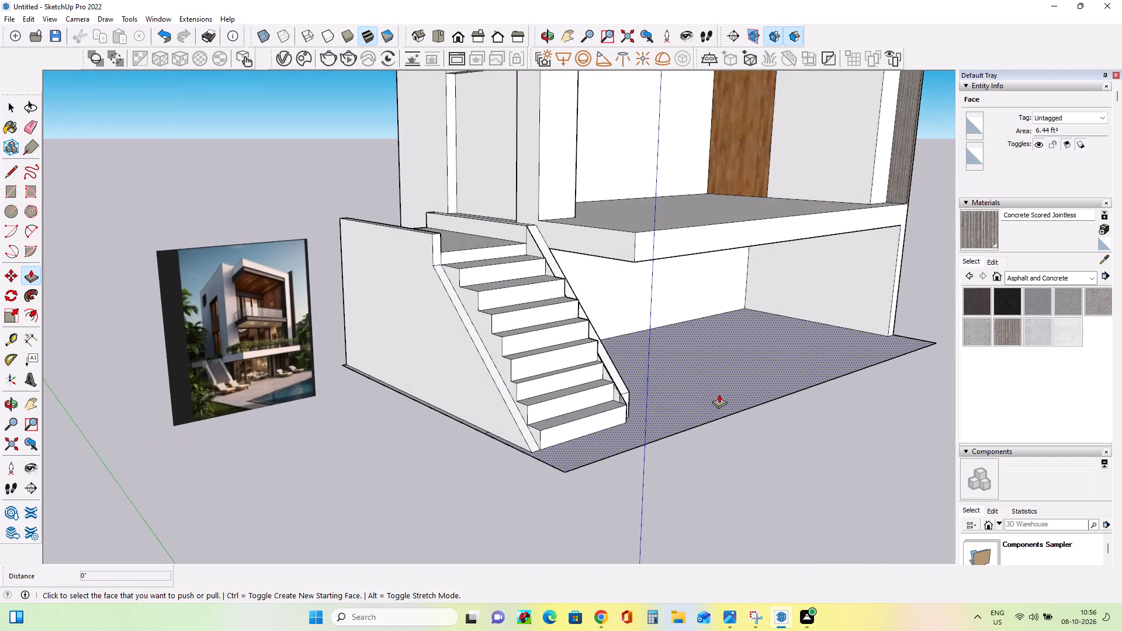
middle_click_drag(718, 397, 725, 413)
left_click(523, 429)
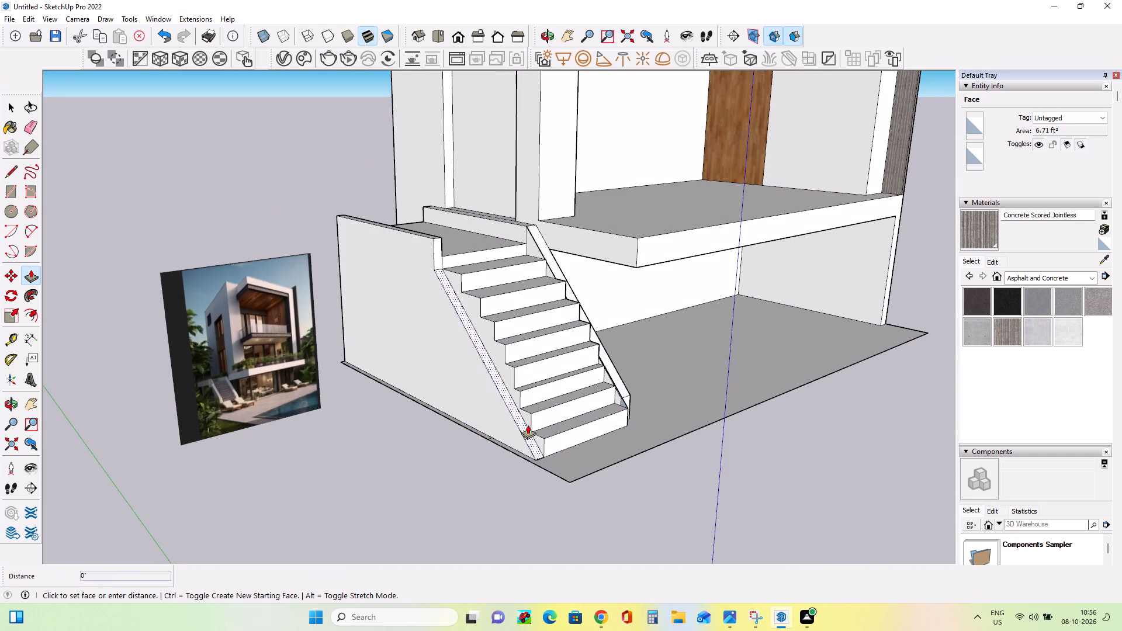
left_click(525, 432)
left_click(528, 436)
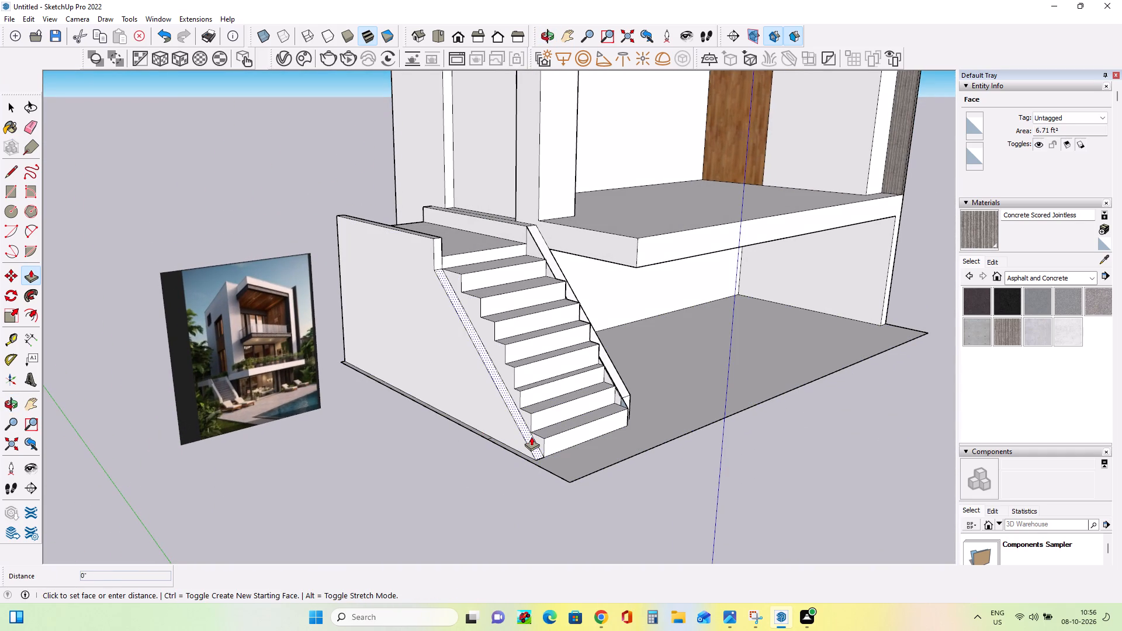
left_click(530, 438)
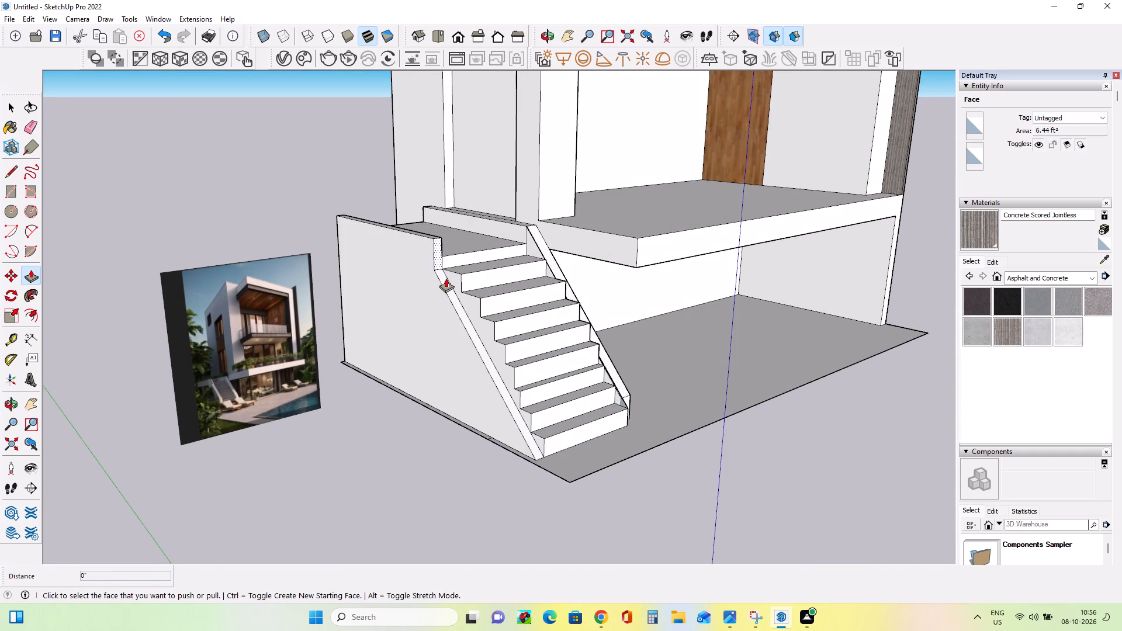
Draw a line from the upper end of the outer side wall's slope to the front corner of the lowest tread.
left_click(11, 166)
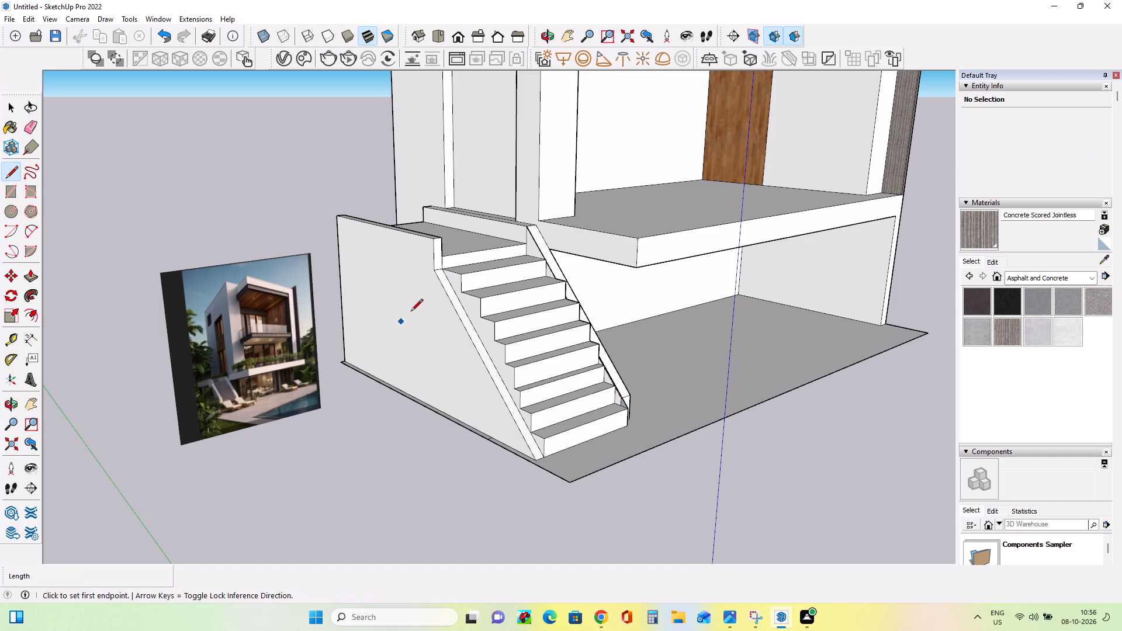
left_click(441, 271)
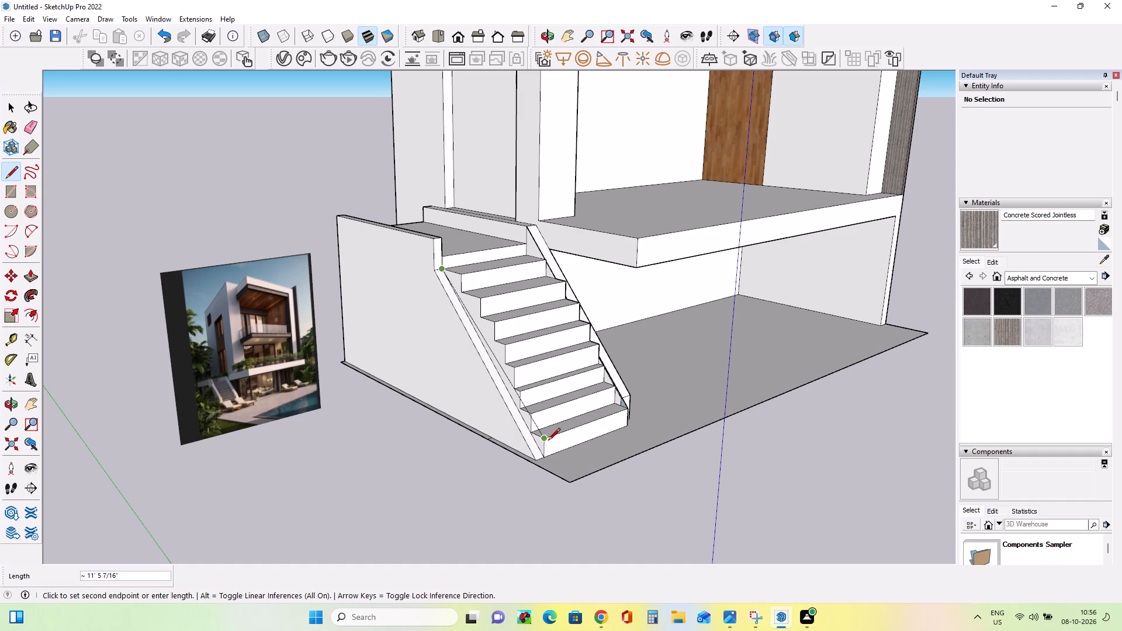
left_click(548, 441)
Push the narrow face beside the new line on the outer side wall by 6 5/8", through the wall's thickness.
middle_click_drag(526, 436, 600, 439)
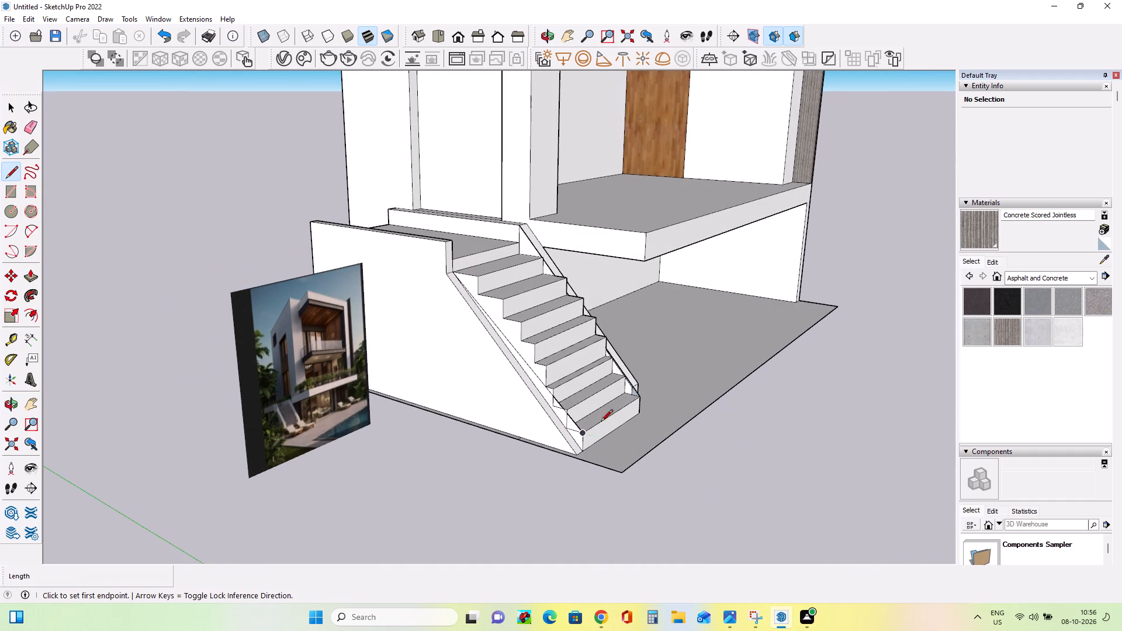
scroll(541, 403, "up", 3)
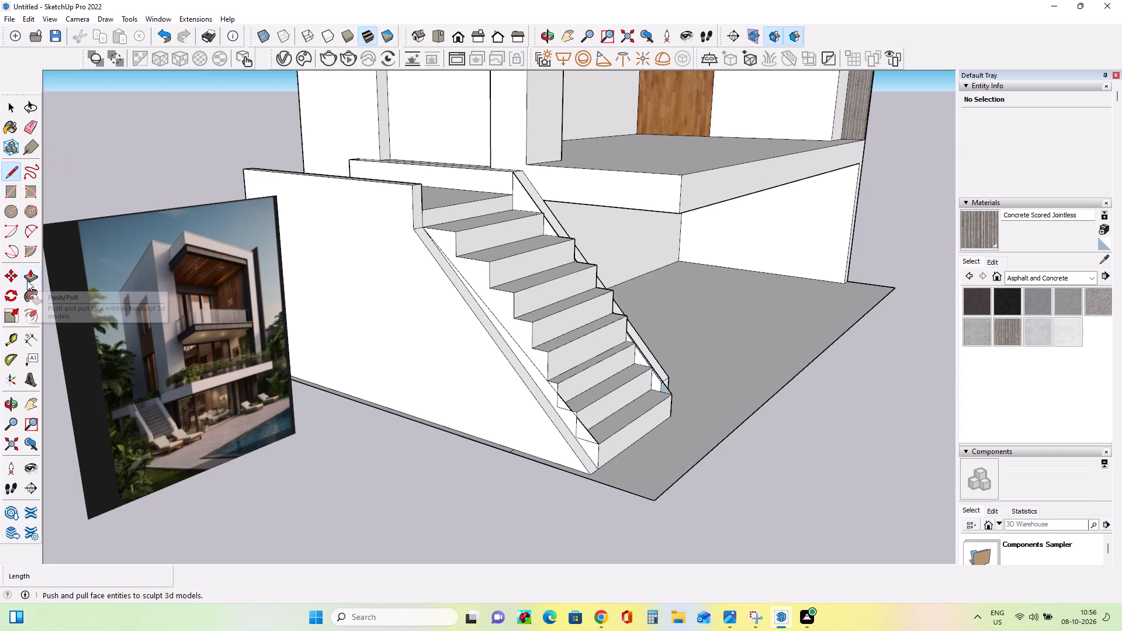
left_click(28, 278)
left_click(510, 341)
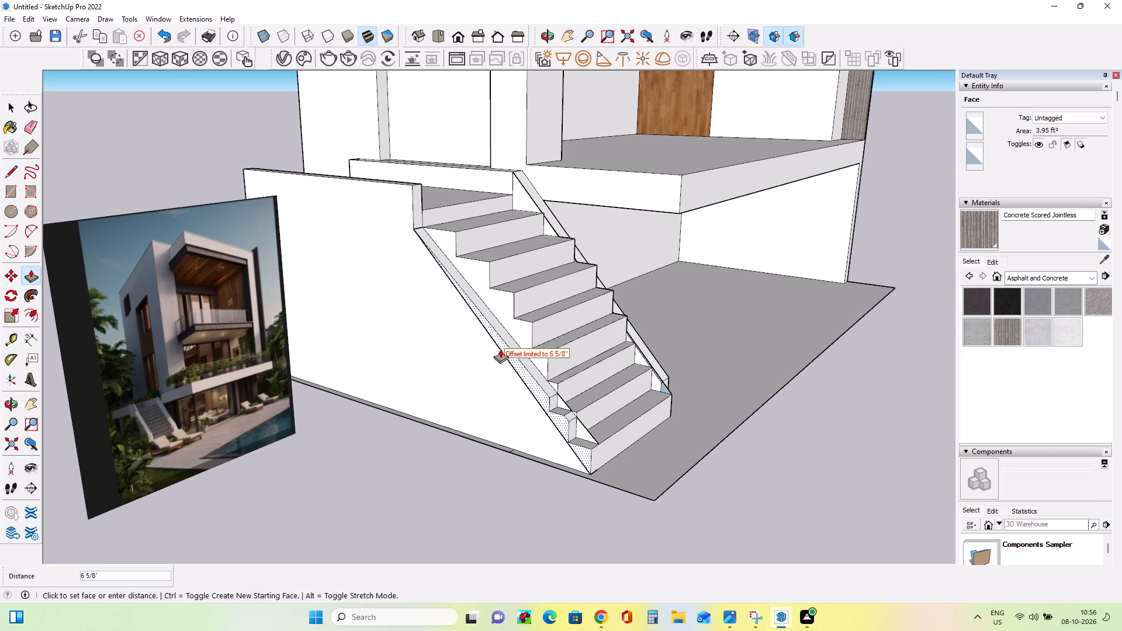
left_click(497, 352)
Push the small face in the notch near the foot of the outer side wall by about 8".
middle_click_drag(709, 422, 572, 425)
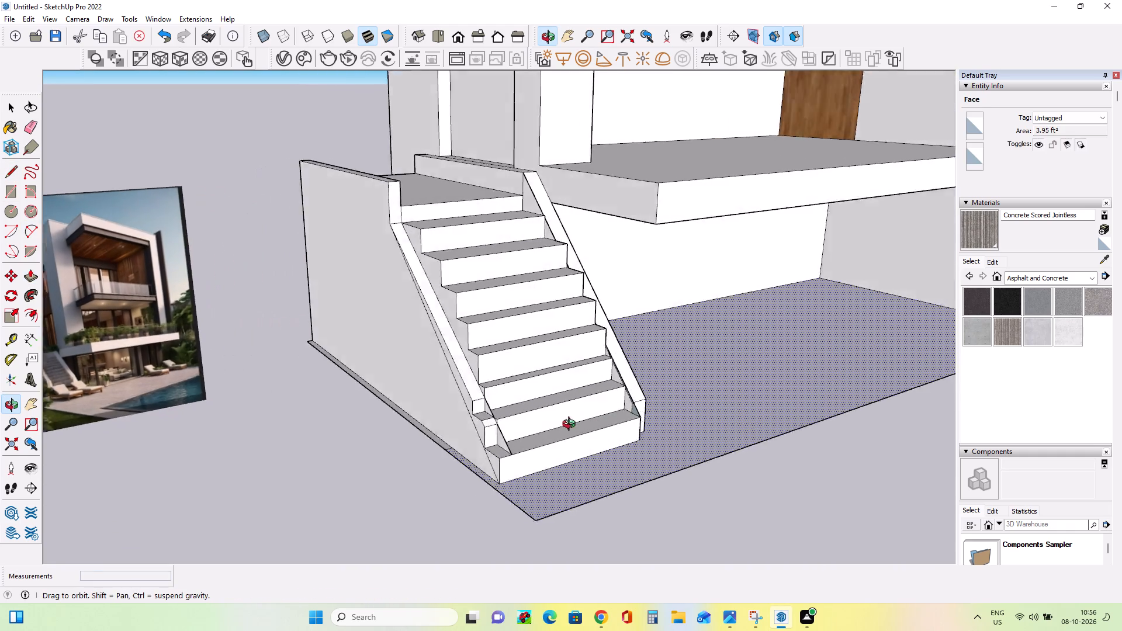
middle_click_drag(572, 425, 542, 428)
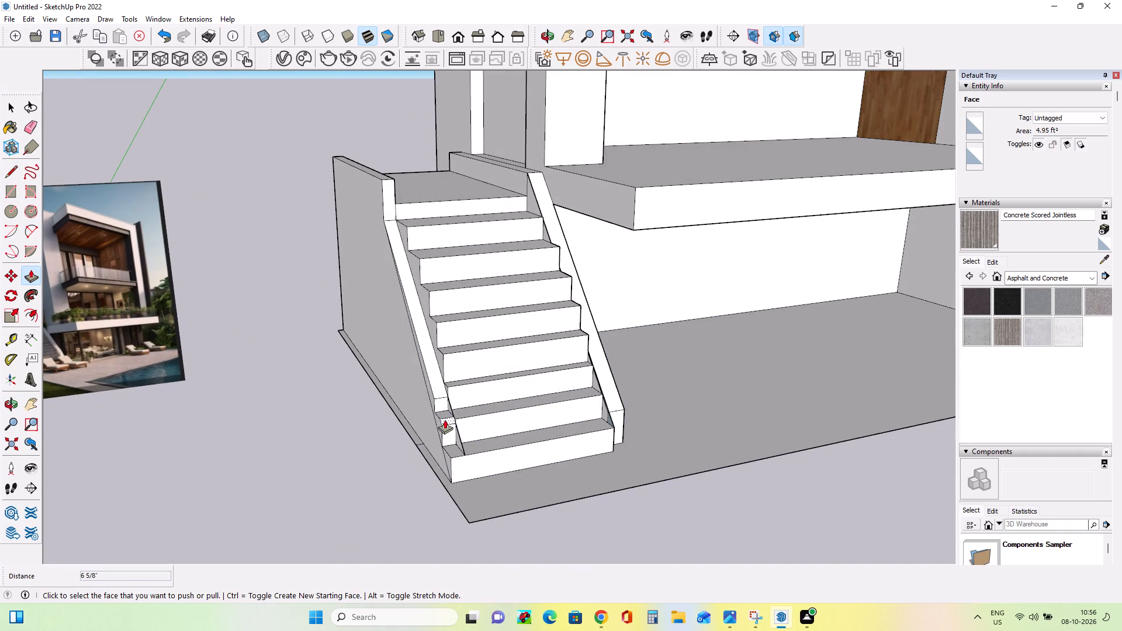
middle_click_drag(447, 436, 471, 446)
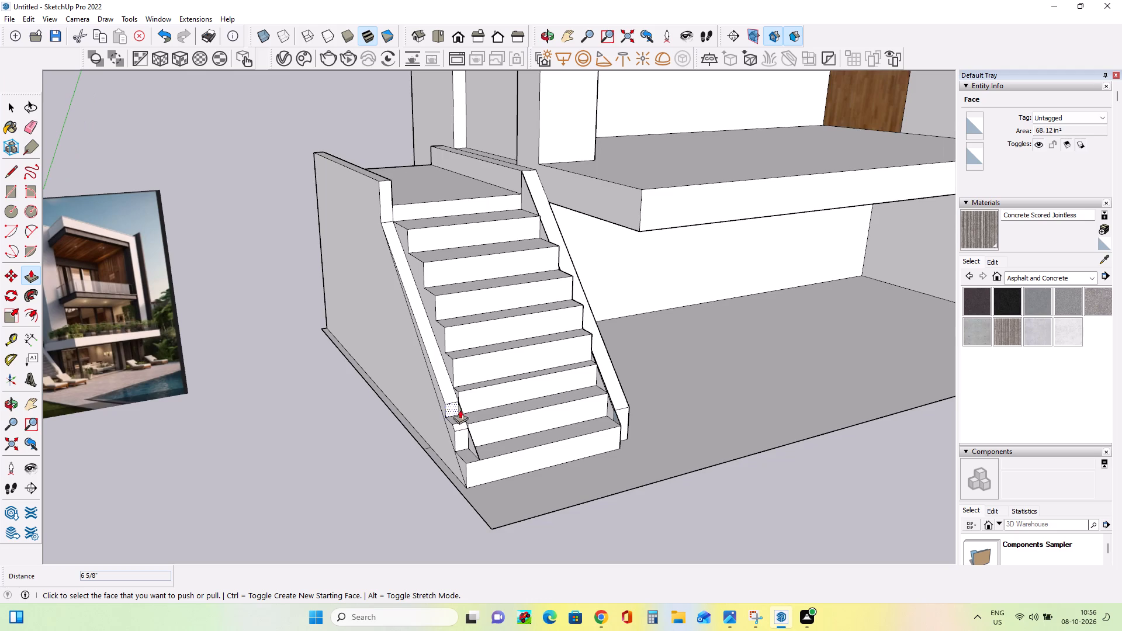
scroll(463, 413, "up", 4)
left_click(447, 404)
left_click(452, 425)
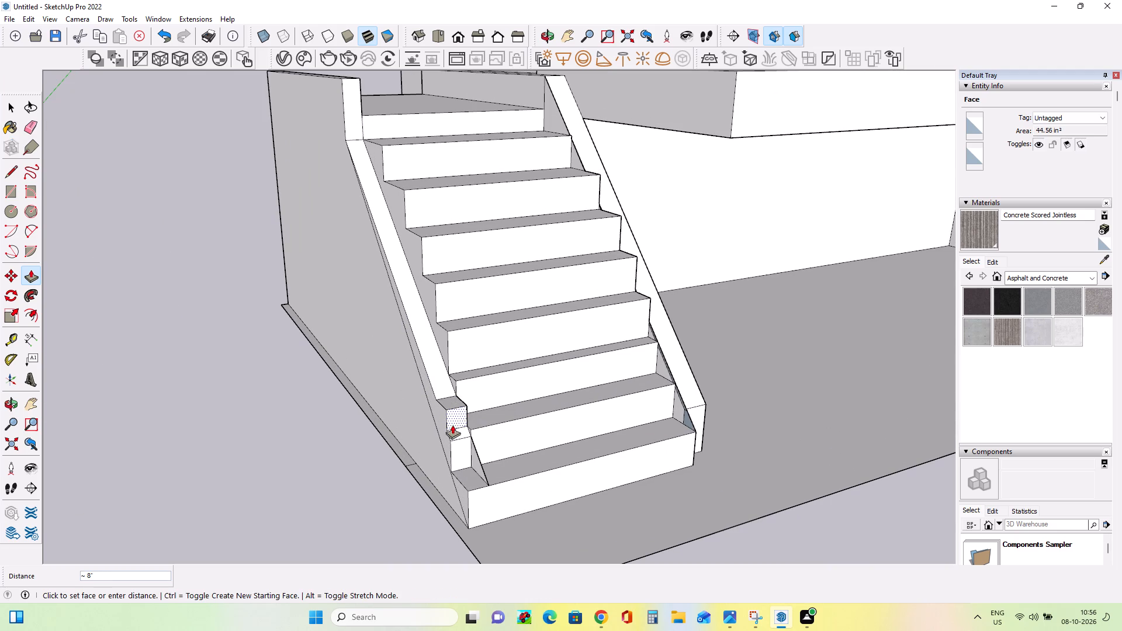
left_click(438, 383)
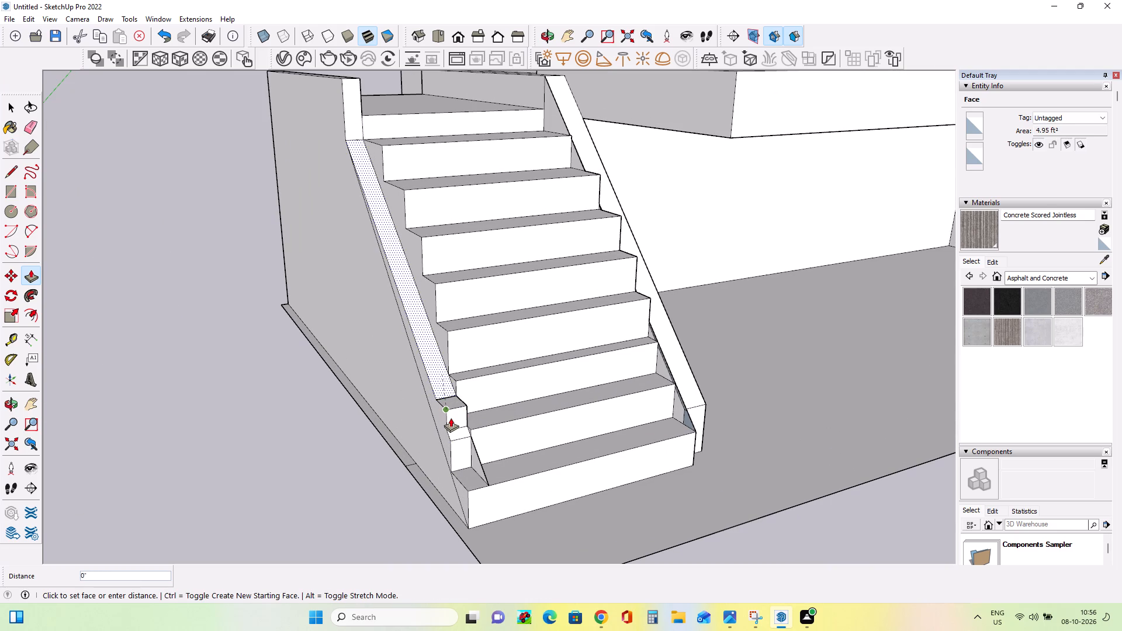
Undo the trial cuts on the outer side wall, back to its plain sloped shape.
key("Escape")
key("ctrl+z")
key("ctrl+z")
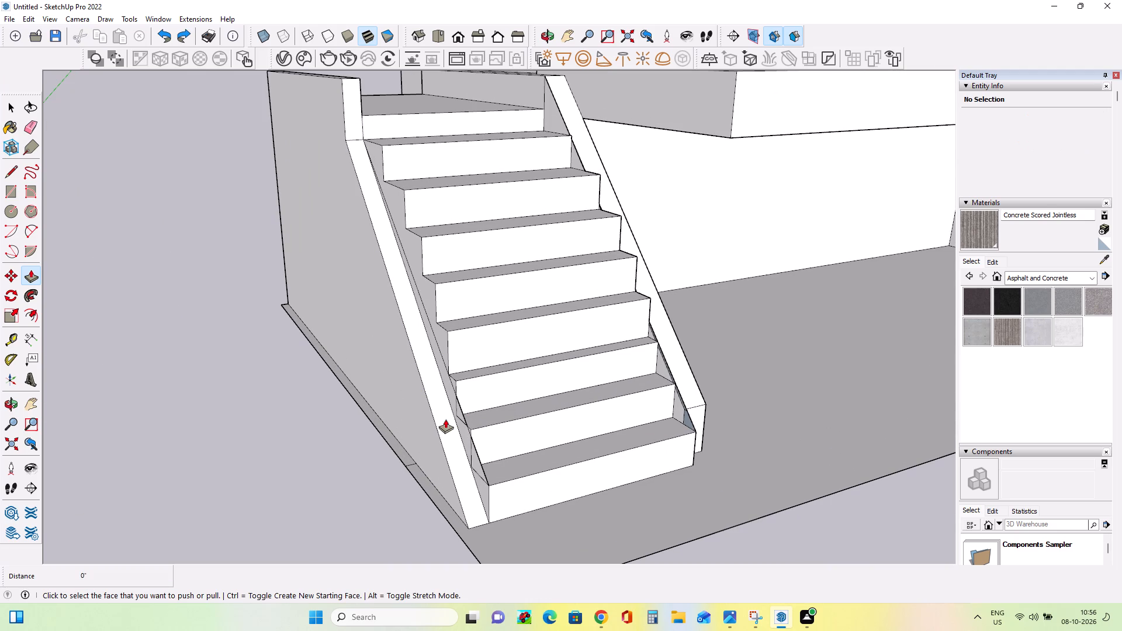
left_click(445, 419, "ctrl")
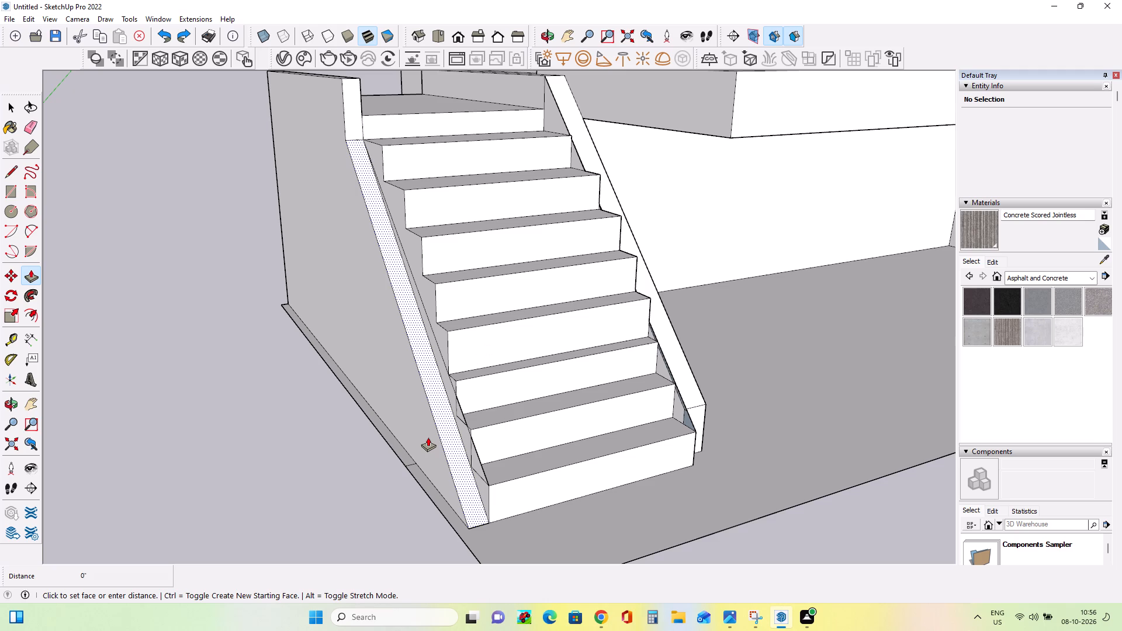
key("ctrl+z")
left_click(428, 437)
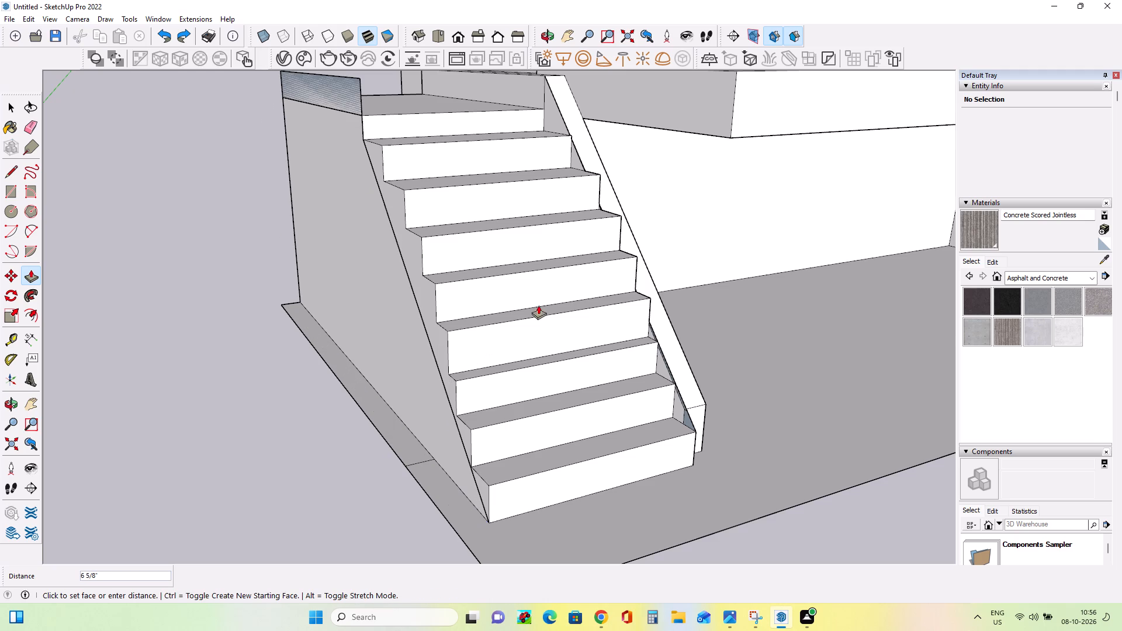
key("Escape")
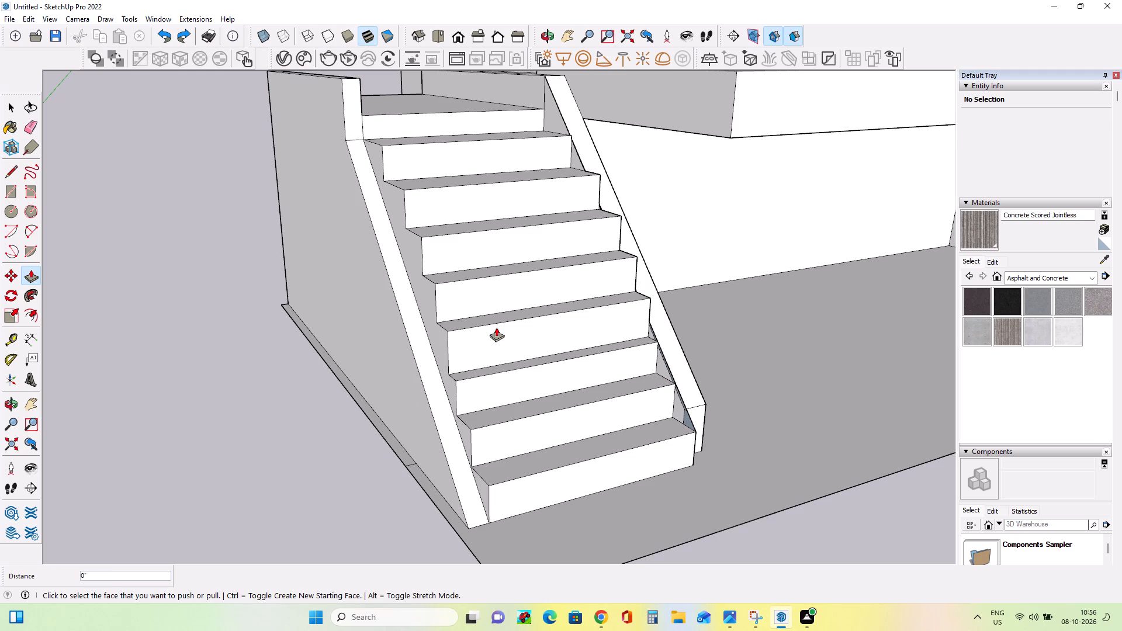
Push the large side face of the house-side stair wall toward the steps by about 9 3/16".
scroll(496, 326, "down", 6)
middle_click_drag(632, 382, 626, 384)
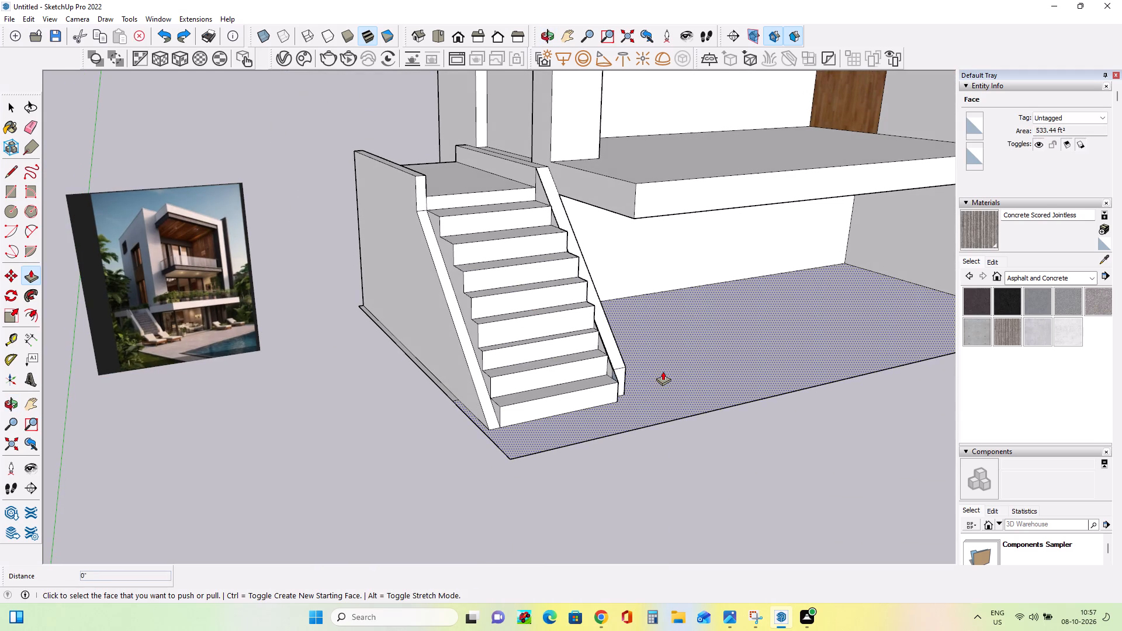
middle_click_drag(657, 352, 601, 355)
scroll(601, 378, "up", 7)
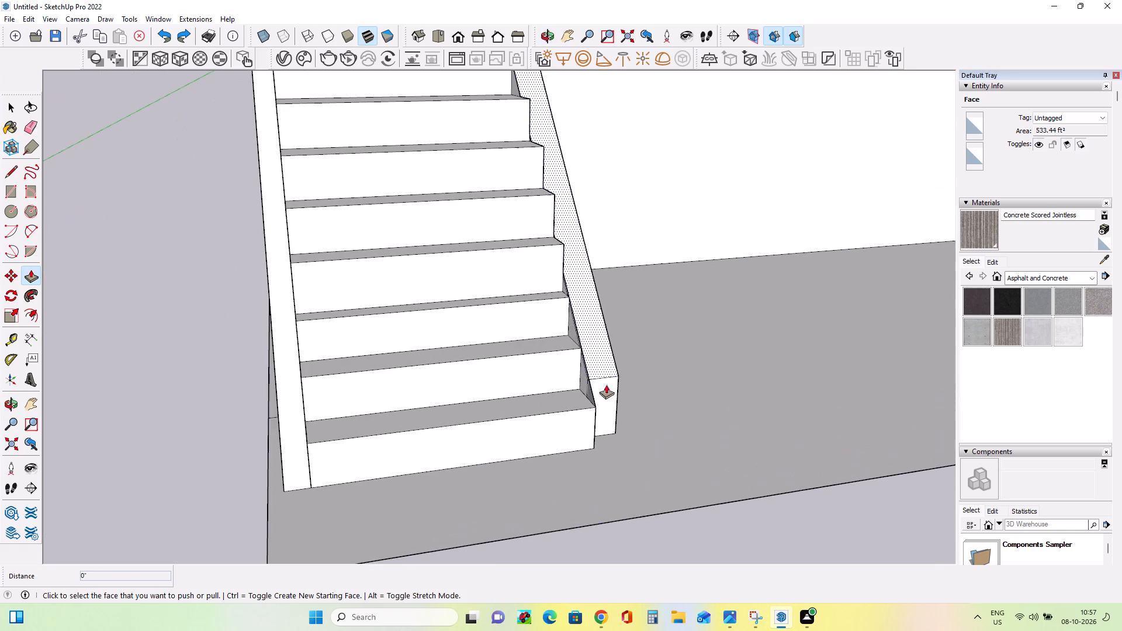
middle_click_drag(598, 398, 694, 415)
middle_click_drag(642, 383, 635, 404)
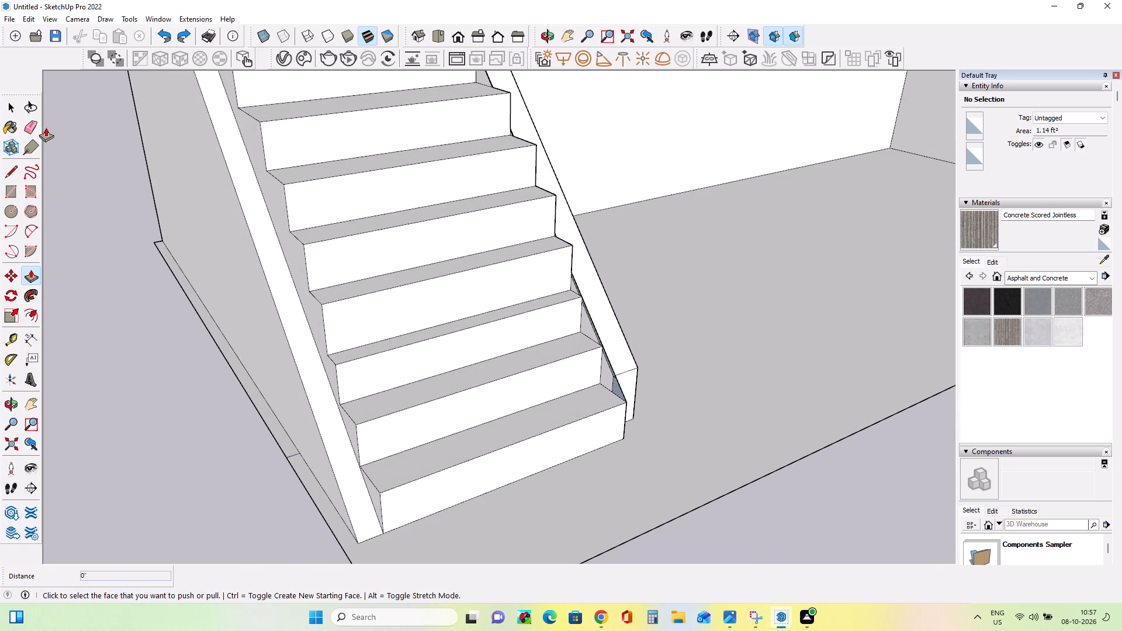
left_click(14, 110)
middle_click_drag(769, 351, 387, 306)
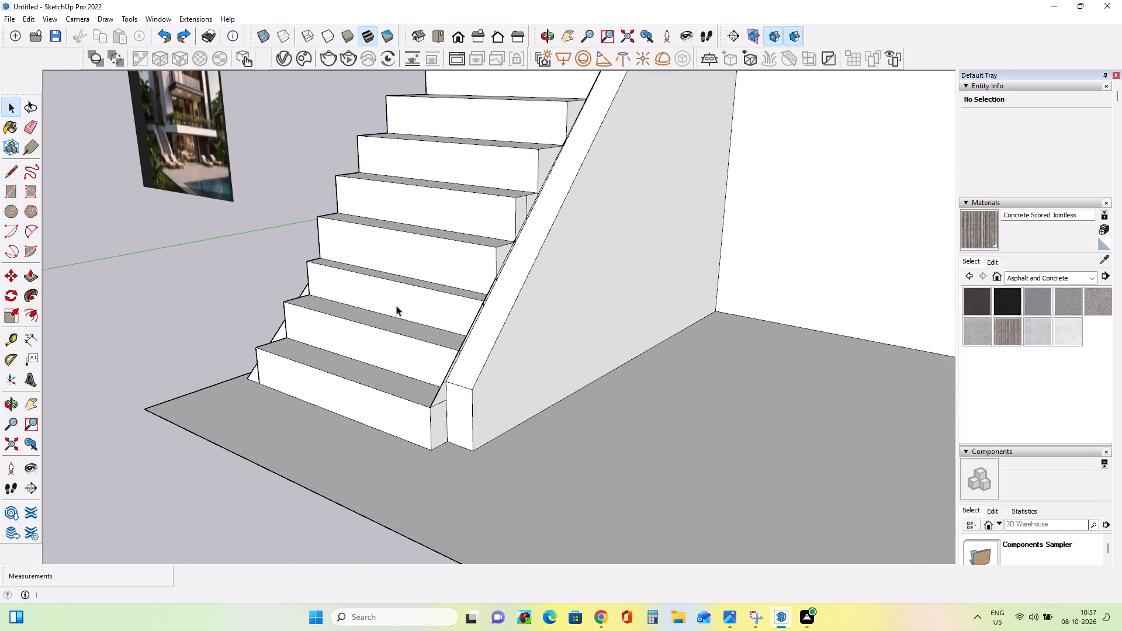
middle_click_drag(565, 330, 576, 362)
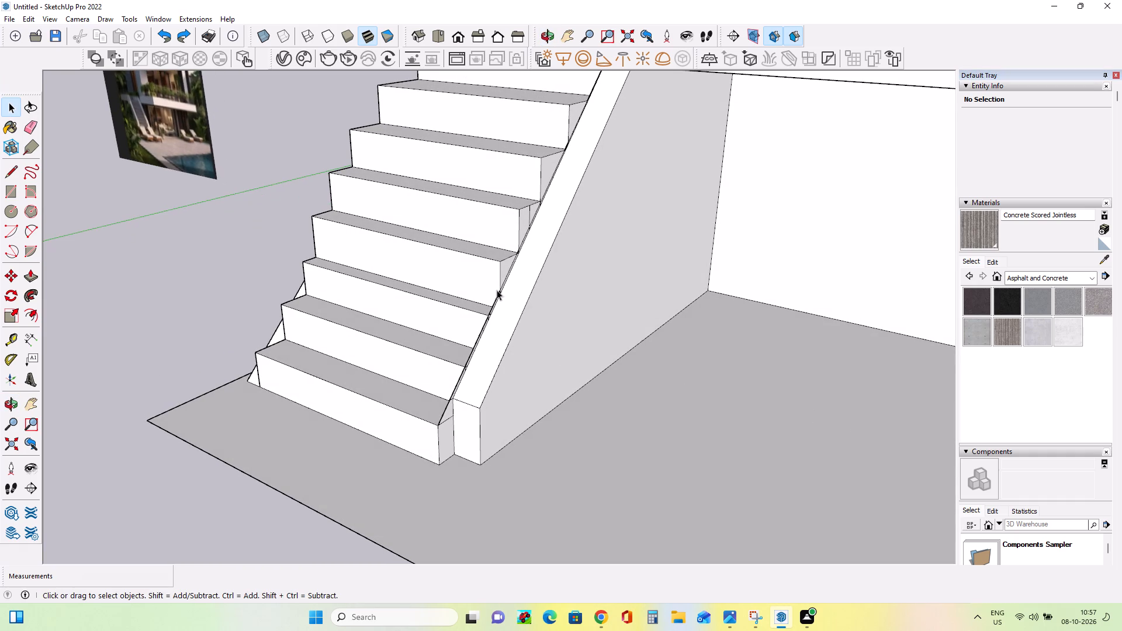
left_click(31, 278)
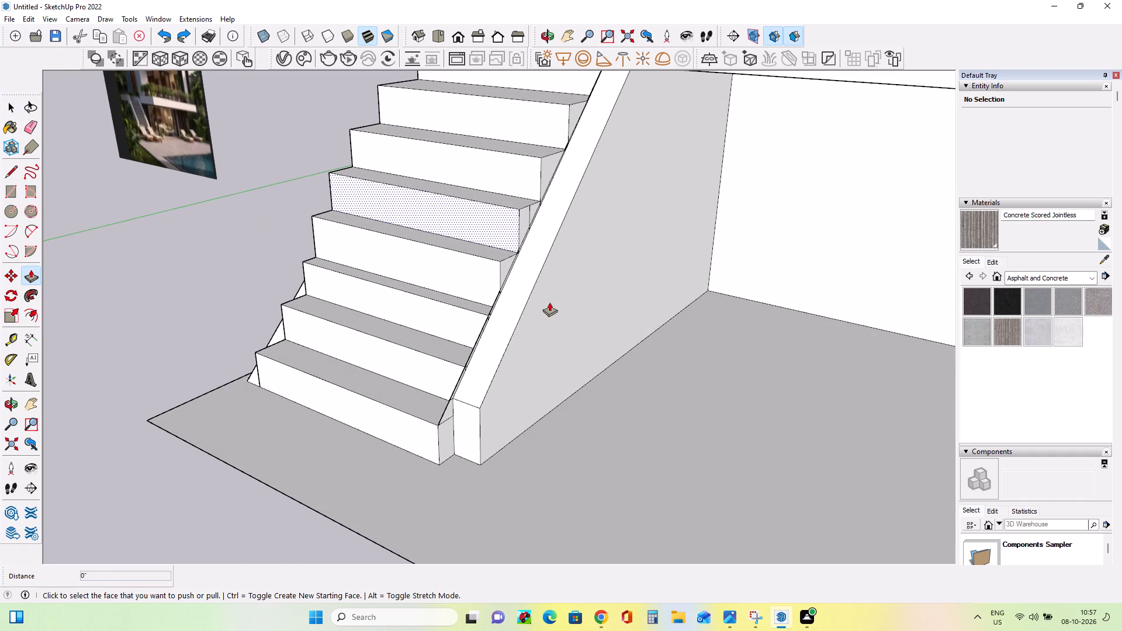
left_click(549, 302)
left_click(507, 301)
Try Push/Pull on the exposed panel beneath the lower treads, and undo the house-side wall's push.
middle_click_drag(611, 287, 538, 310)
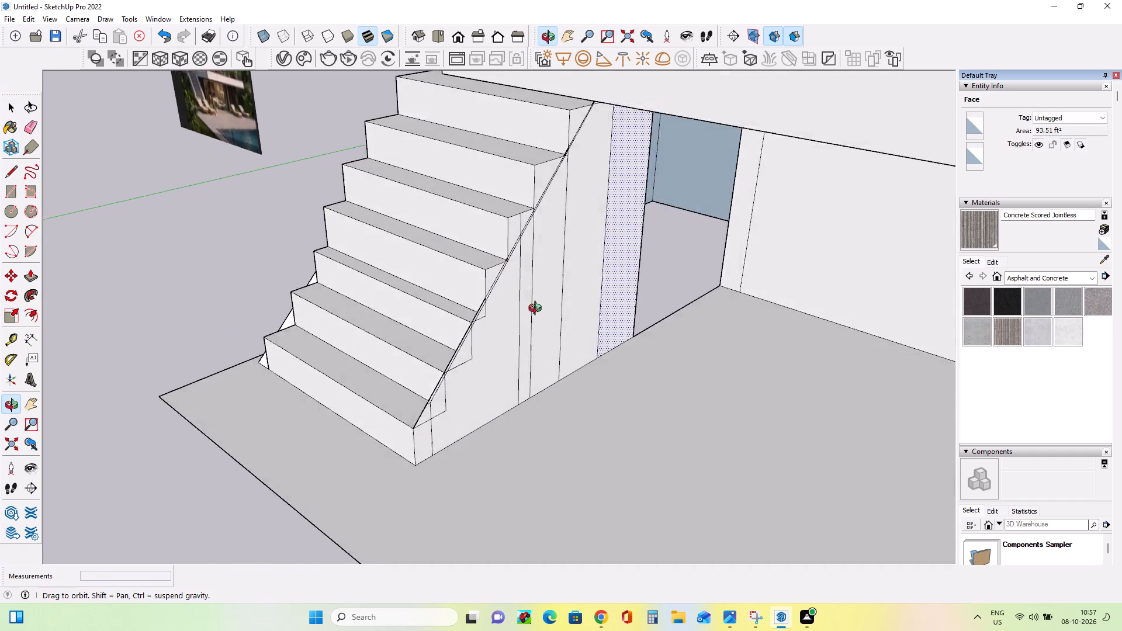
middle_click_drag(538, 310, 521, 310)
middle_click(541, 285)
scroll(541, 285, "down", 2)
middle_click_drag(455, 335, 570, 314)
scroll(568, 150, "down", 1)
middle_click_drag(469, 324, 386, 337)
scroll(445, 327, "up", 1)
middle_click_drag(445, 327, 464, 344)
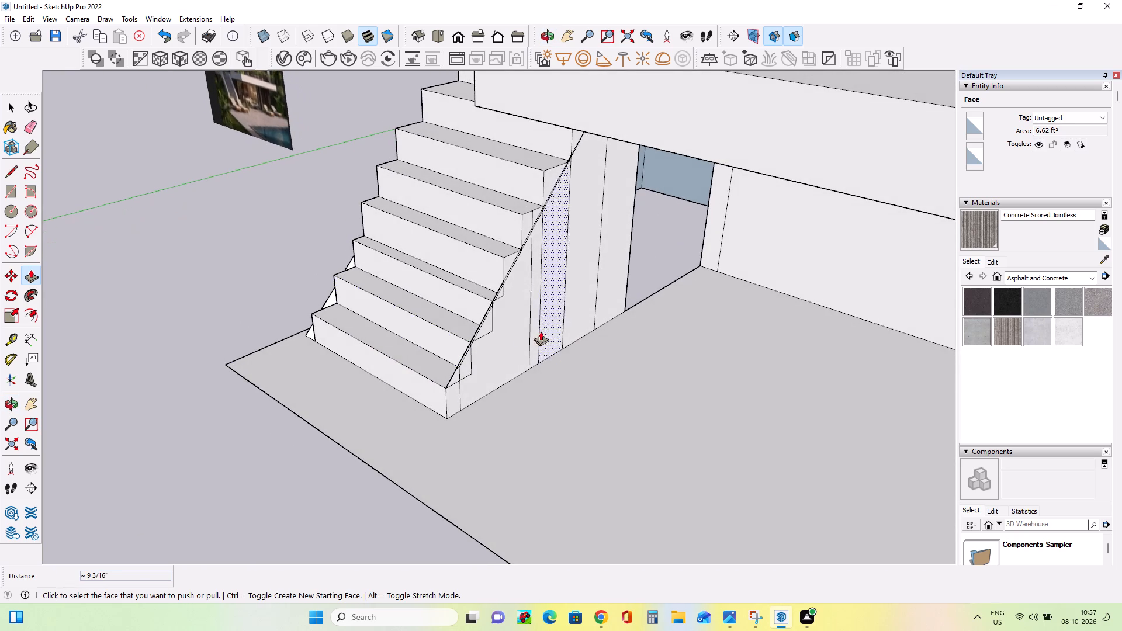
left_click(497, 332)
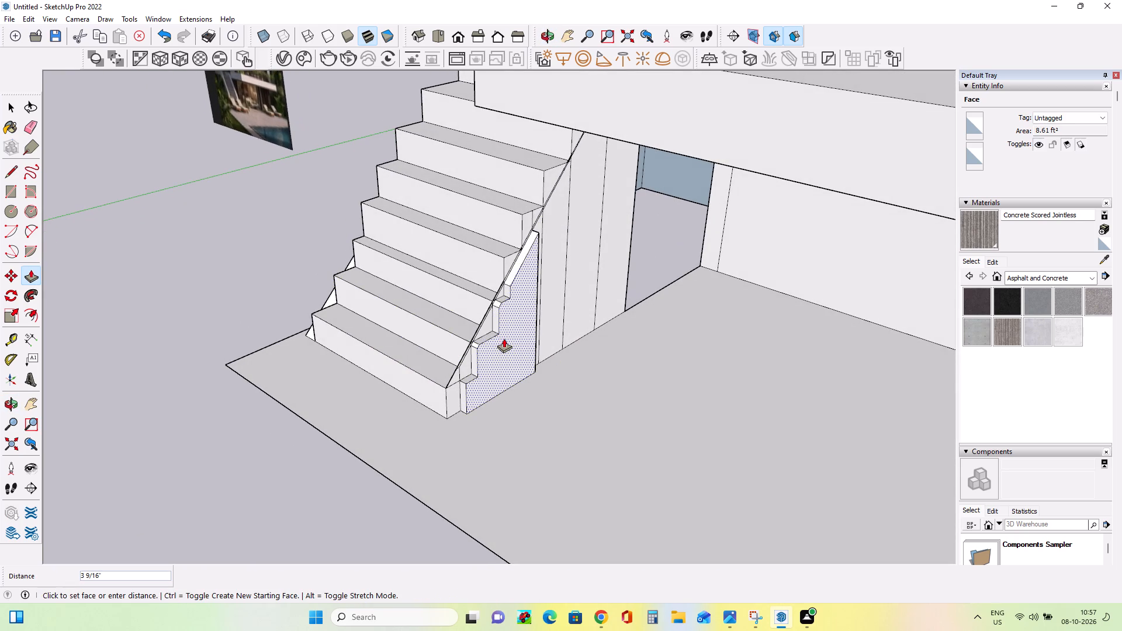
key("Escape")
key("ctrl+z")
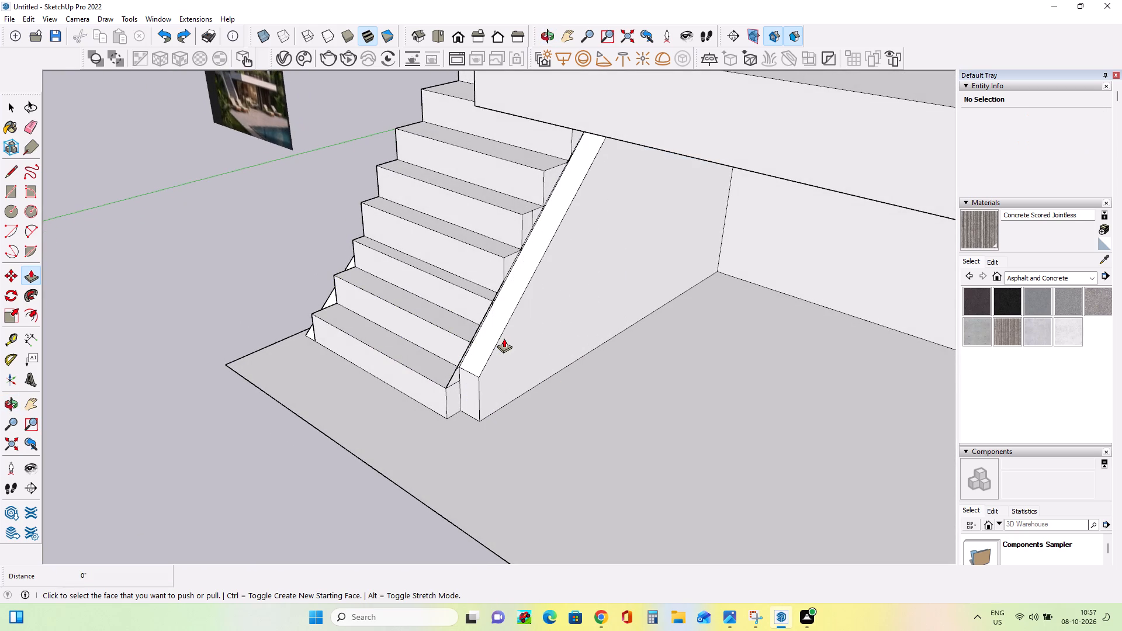
Pull the small front face at the foot of the house-side stair wall forward by about 1 3/8".
left_click(466, 400)
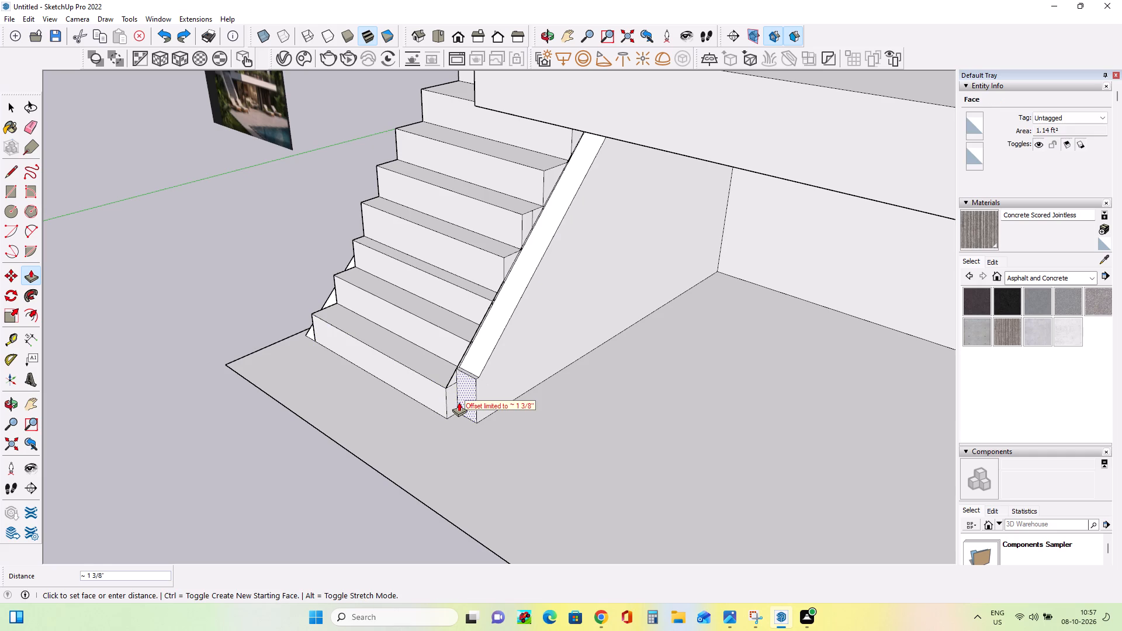
left_click(446, 406)
left_click(474, 401)
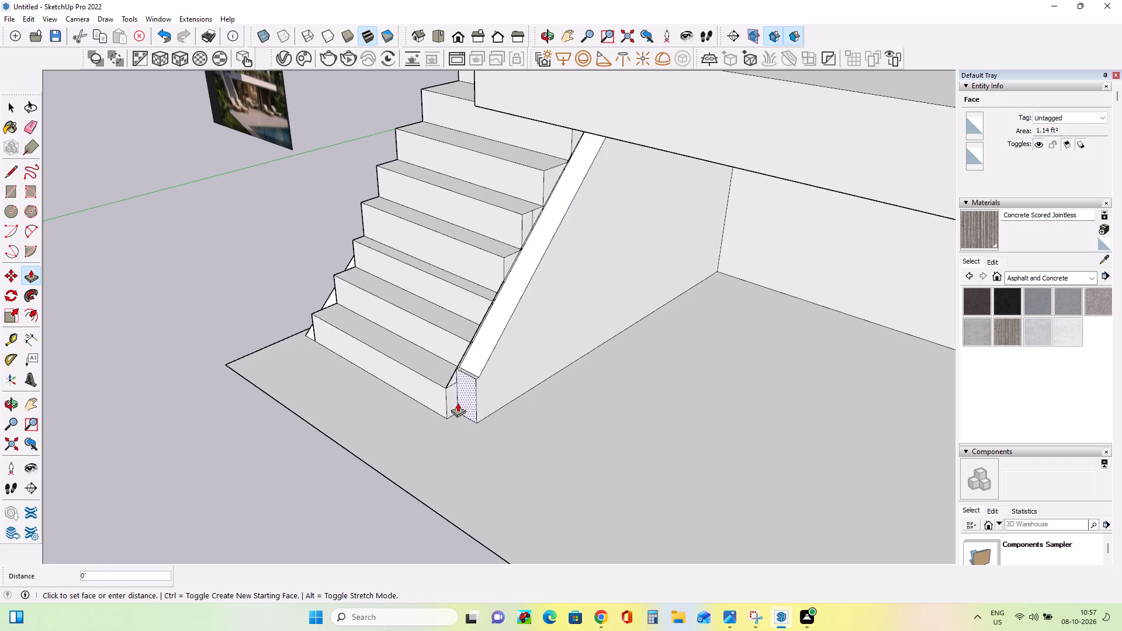
left_click(466, 403)
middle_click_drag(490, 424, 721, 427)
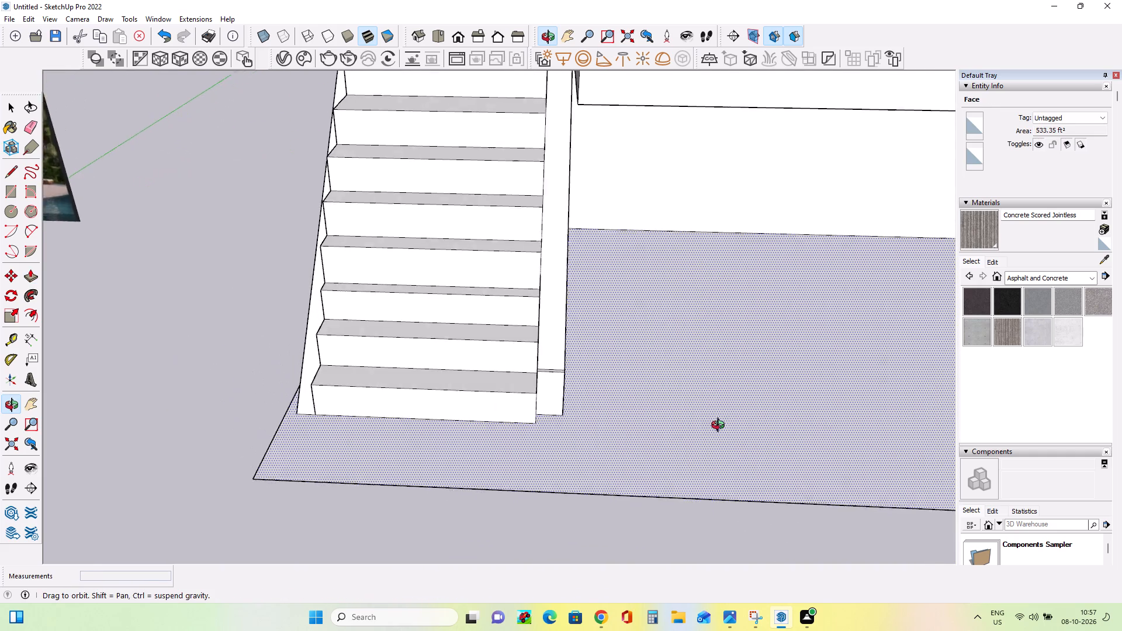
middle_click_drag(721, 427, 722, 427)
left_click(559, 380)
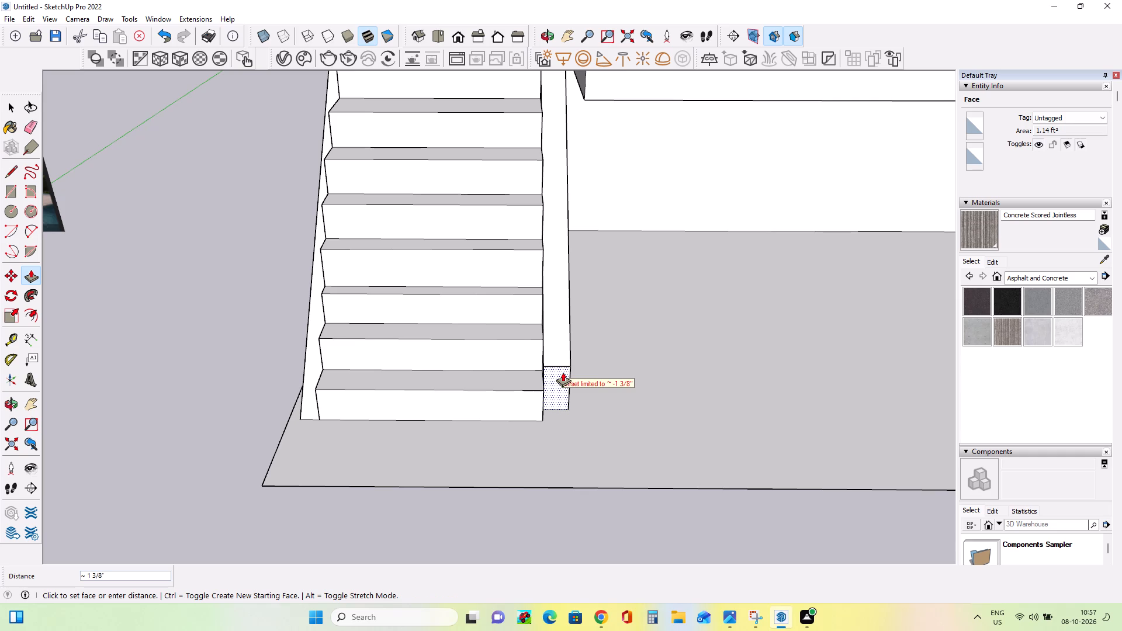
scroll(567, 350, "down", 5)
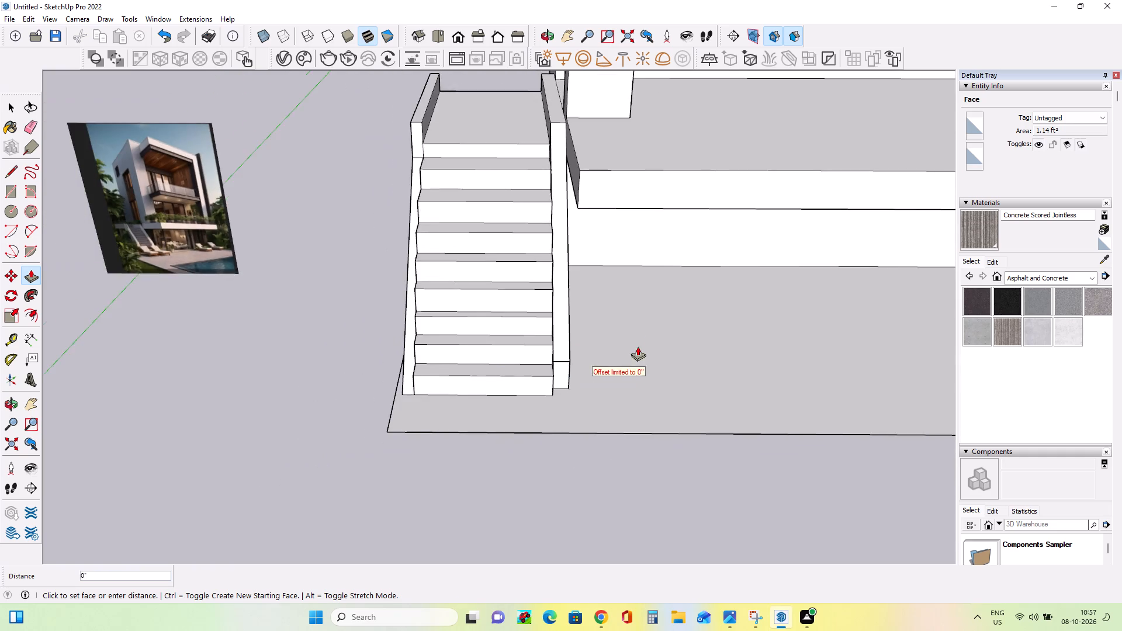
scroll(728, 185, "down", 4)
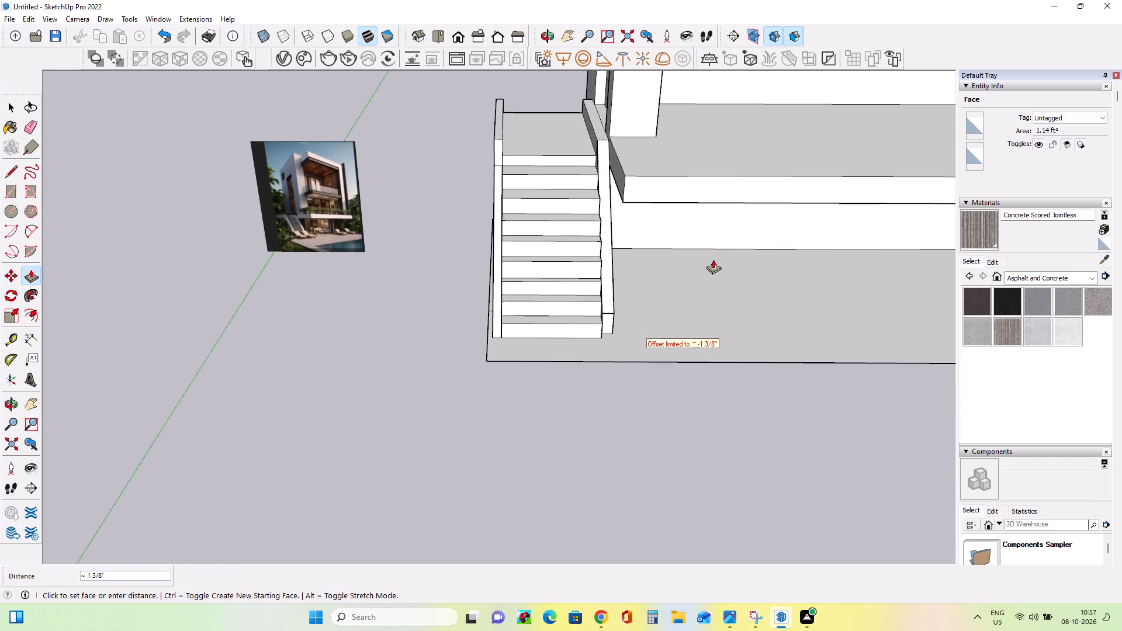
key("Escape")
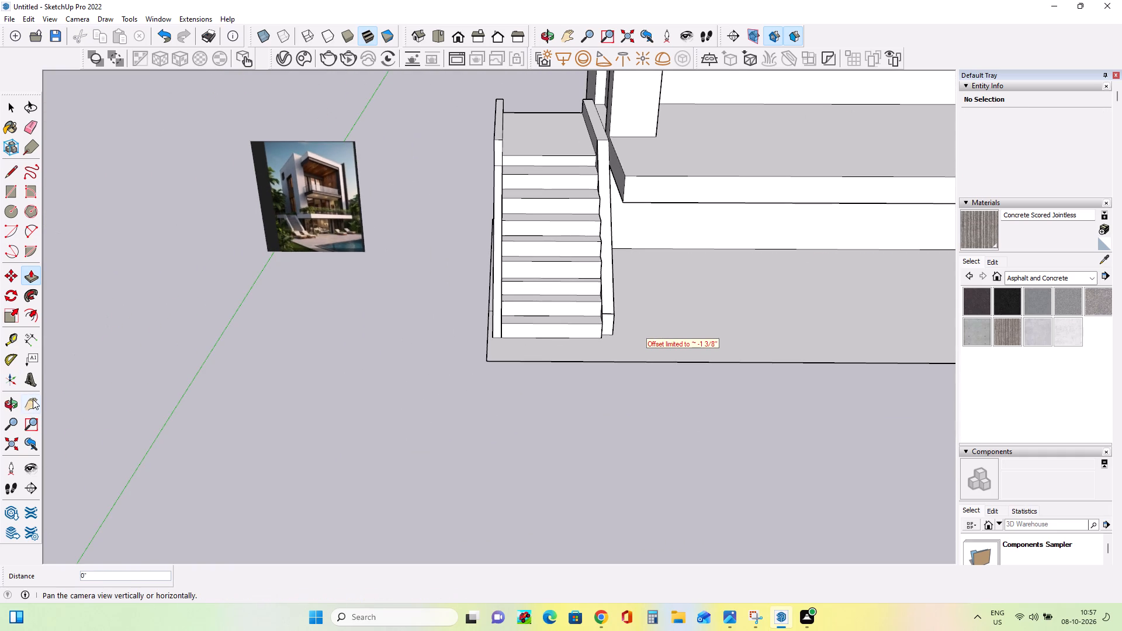
Review the staircase together with the whole villa and the reference image.
left_click(33, 400)
left_click_drag(437, 227, 246, 375)
middle_click_drag(703, 377, 704, 322)
scroll(677, 303, "down", 3)
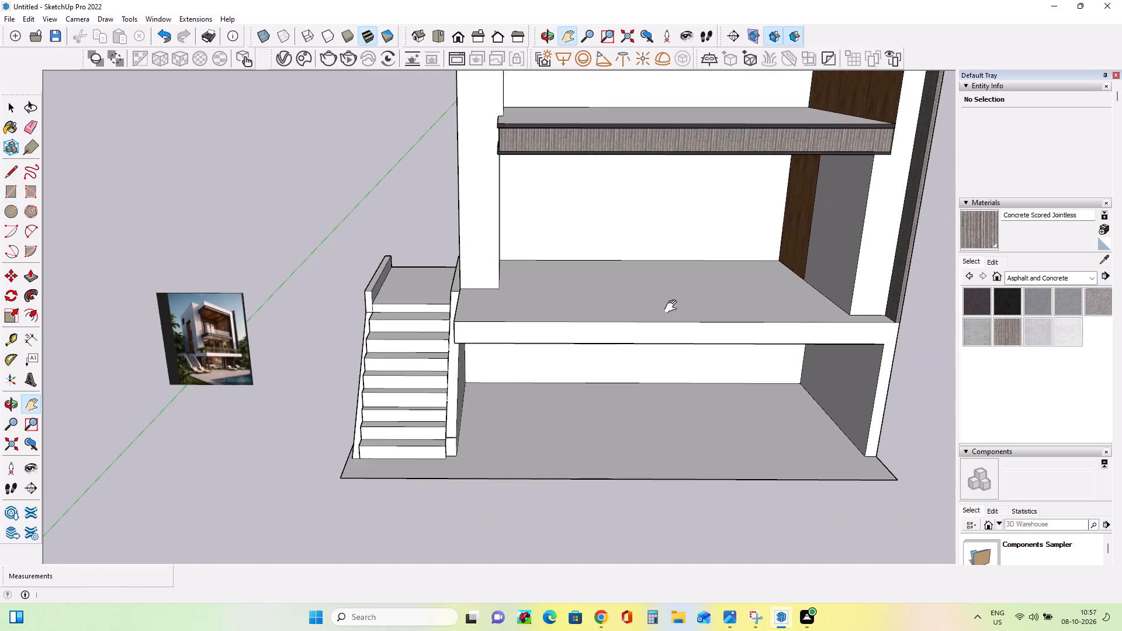
scroll(673, 307, "down", 8)
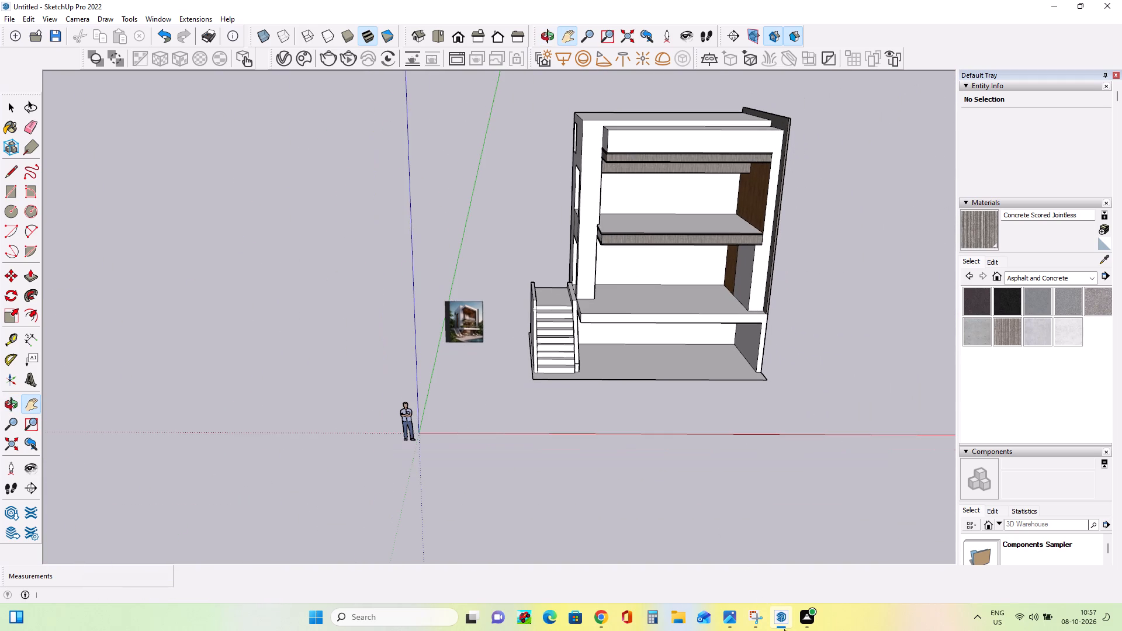
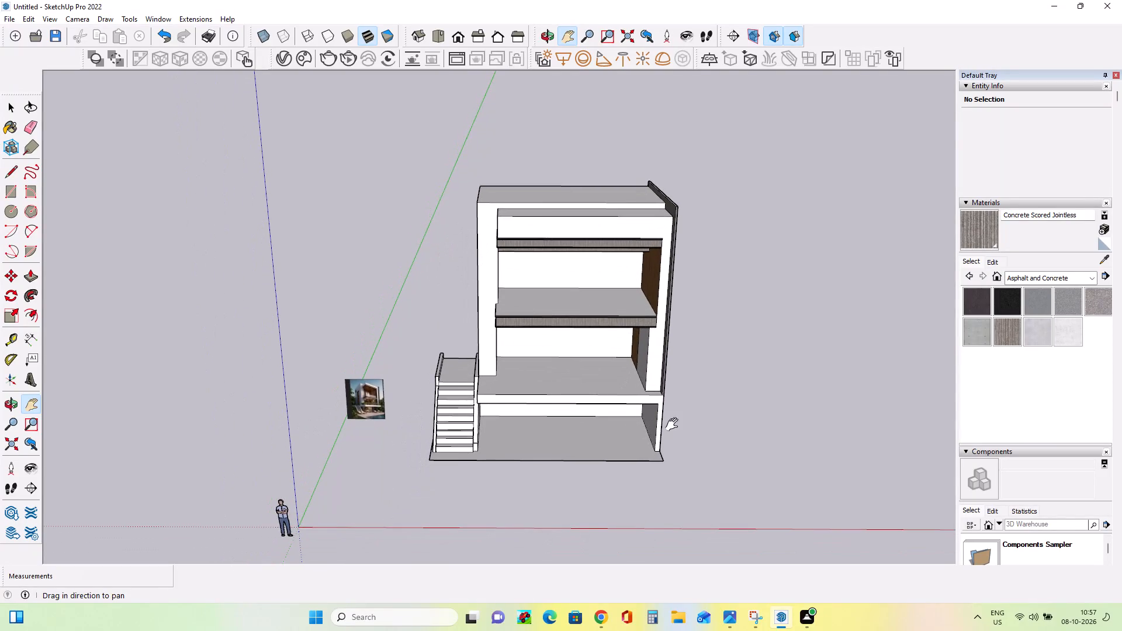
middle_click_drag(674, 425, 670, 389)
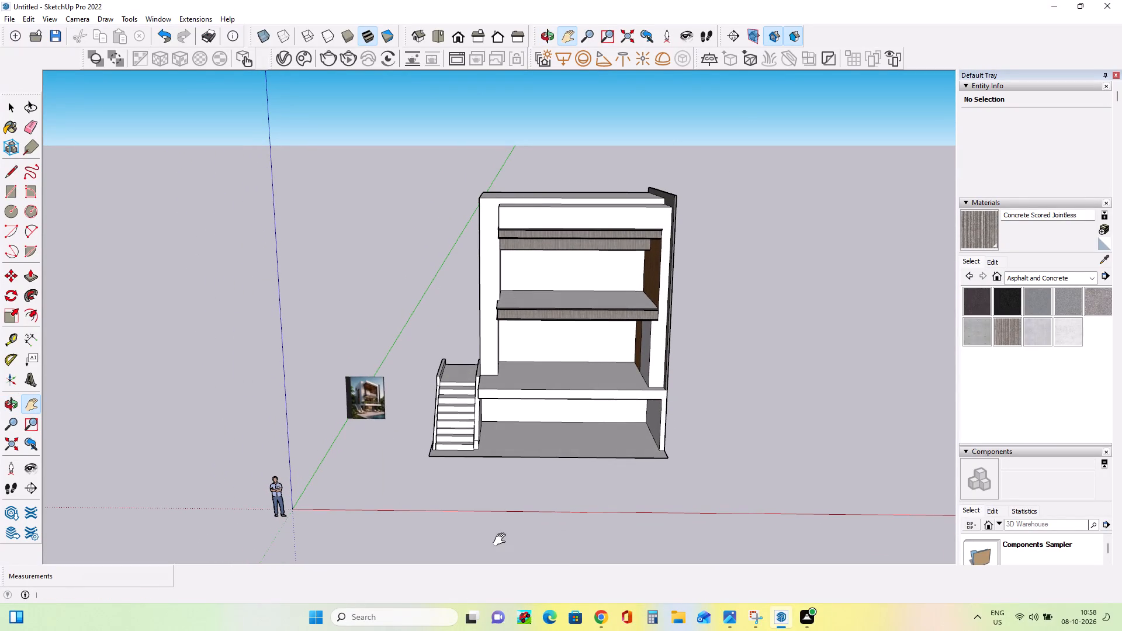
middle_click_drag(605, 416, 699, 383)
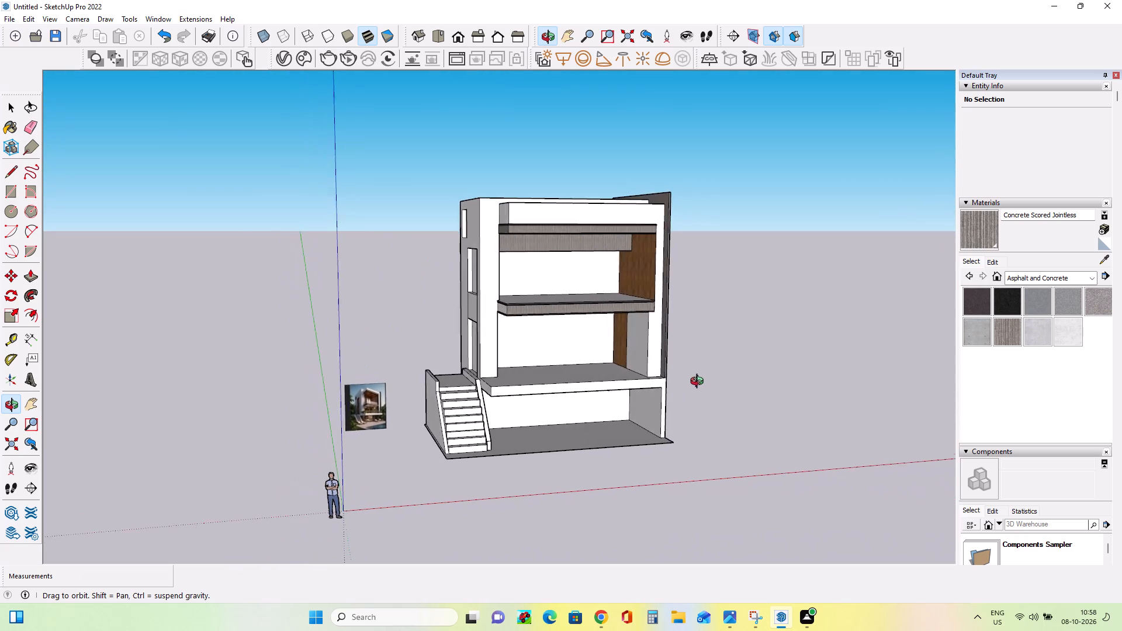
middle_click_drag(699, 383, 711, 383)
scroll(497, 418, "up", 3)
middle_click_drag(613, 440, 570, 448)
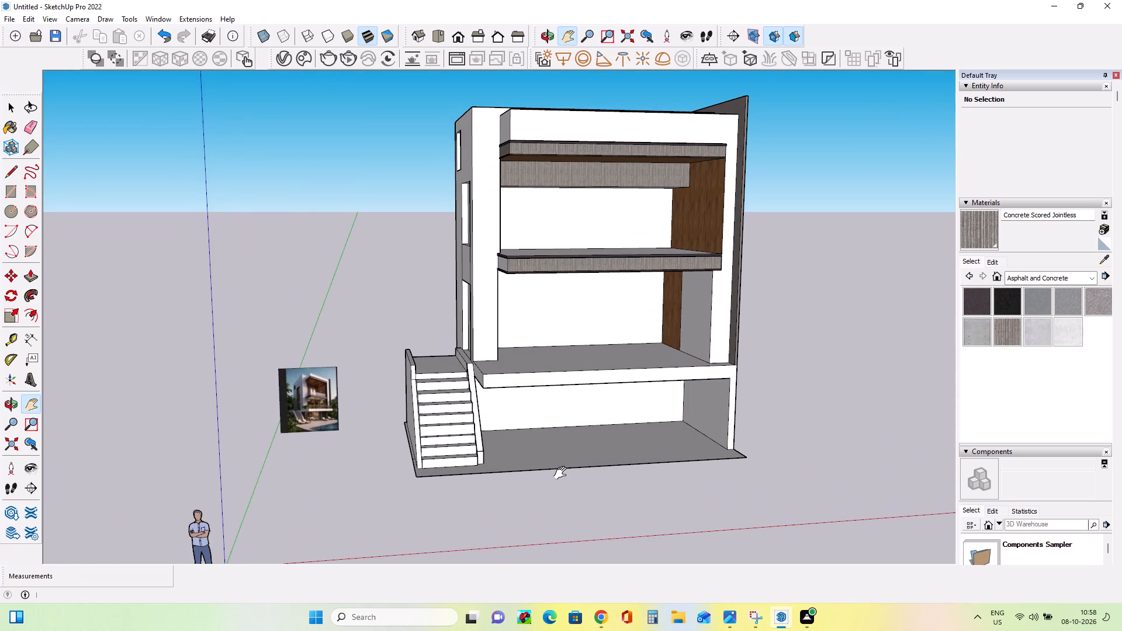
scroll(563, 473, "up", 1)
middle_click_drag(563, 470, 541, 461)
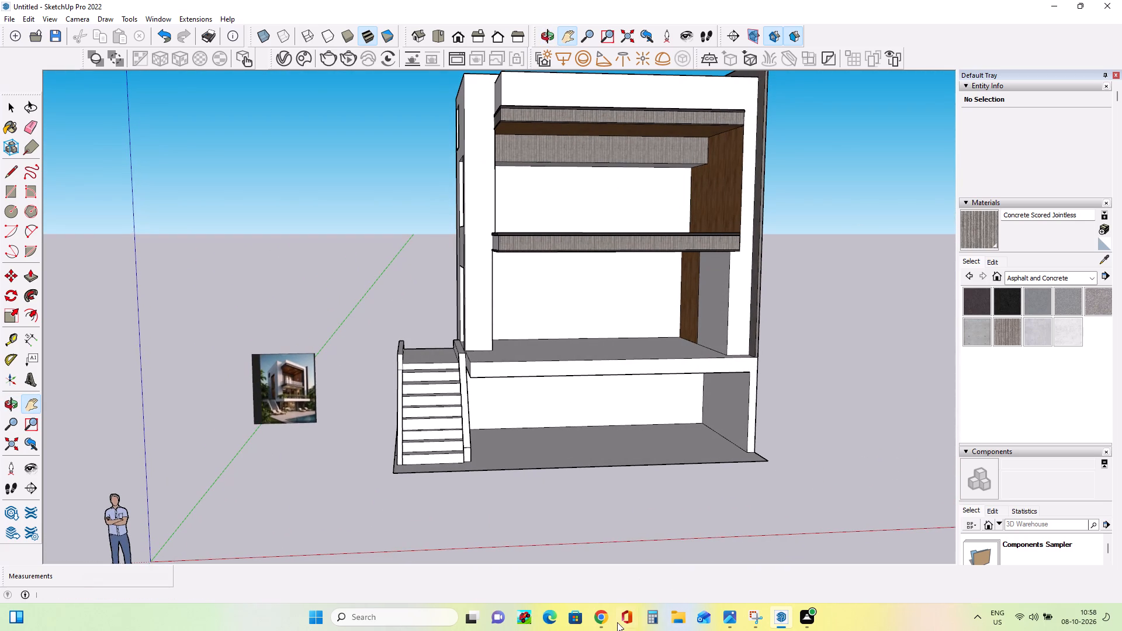
Switch to Chrome and open the 3D Warehouse website through a Google search in a new tab.
left_click(598, 622)
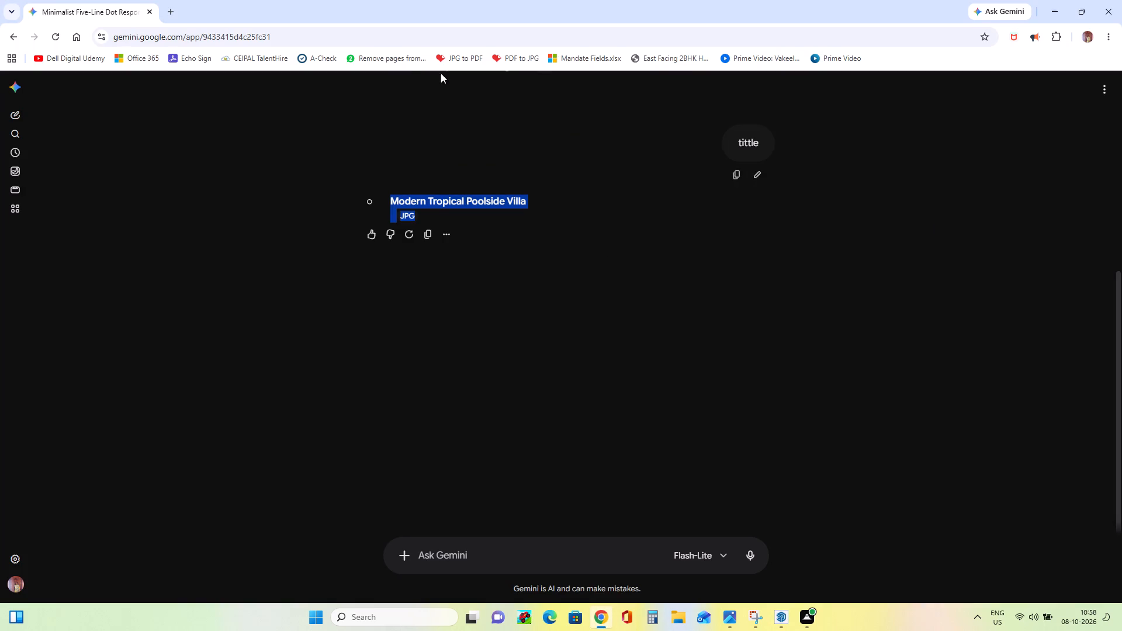
left_click(168, 11)
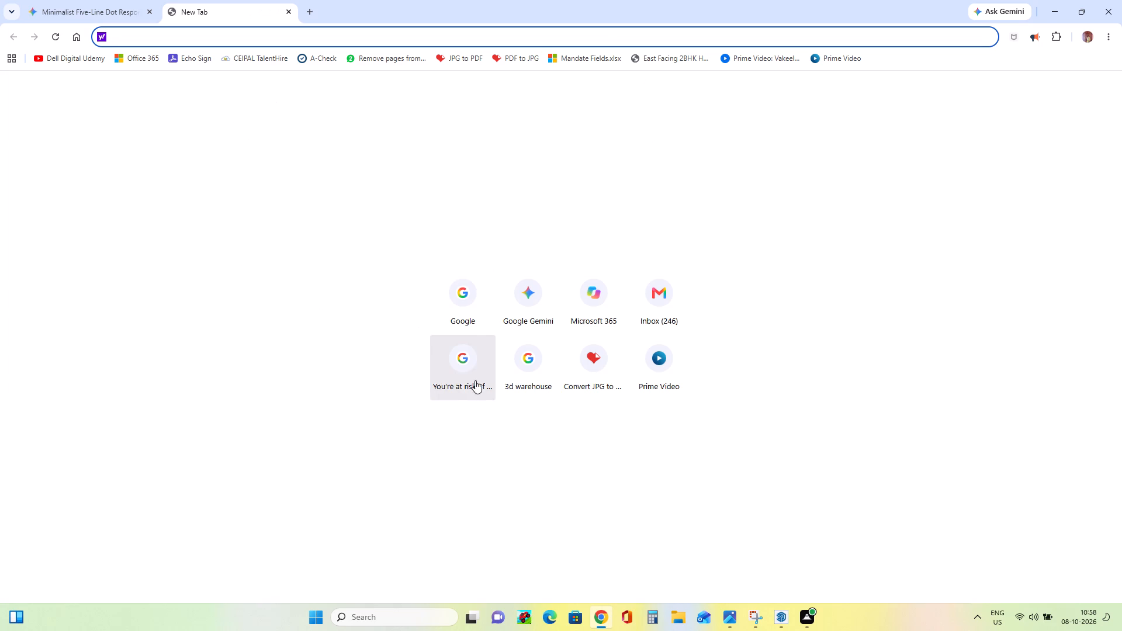
left_click(455, 310)
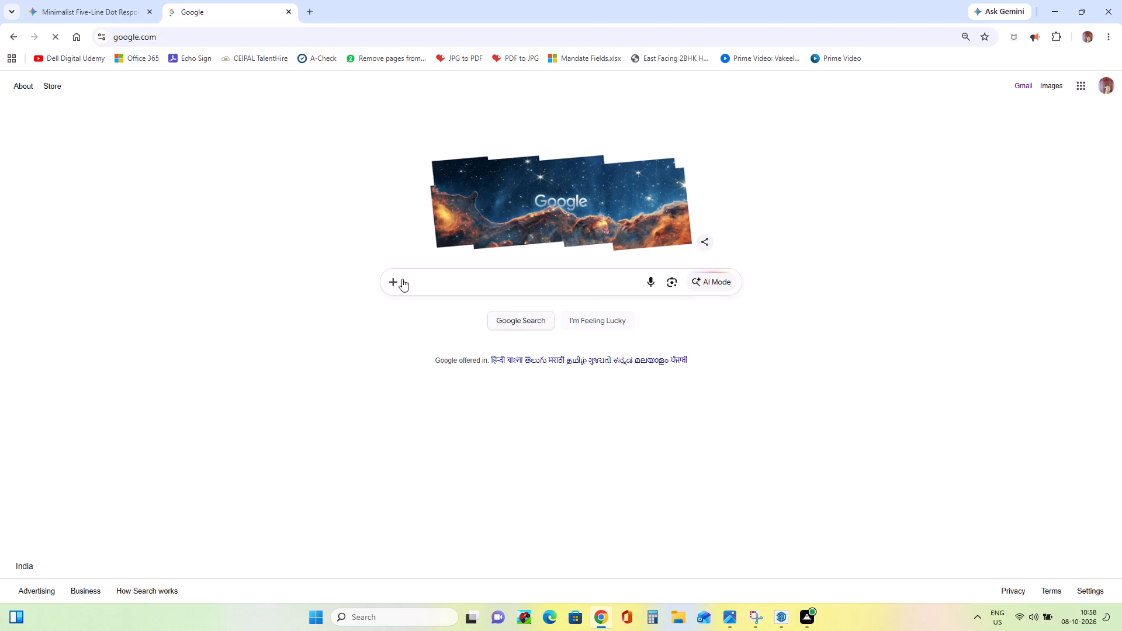
left_click(403, 278)
left_click(421, 278)
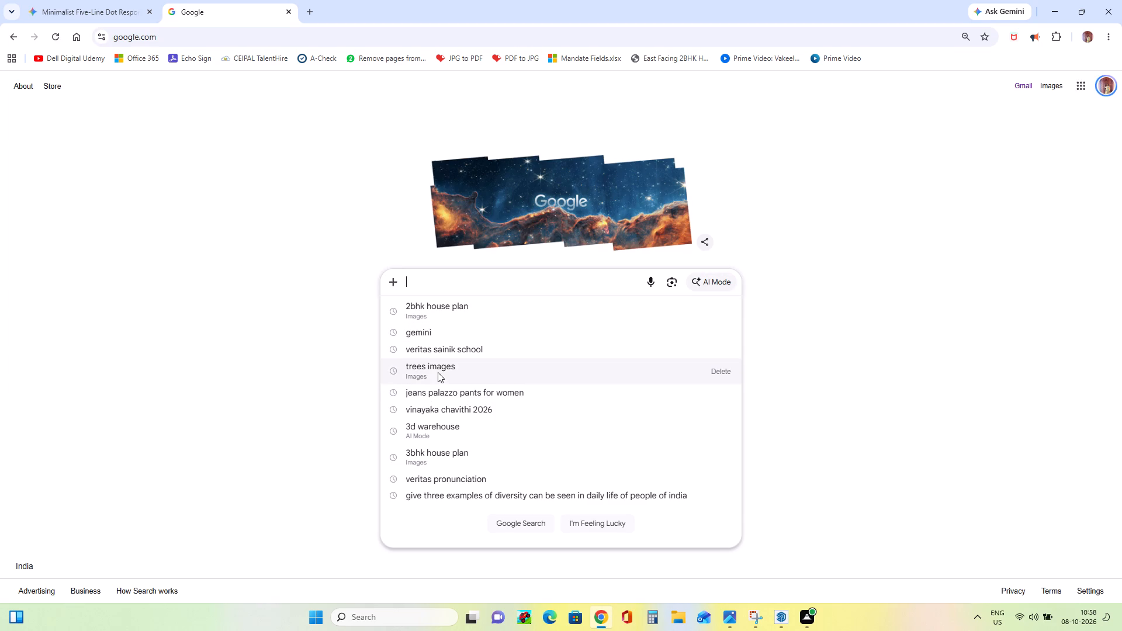
left_click(438, 435)
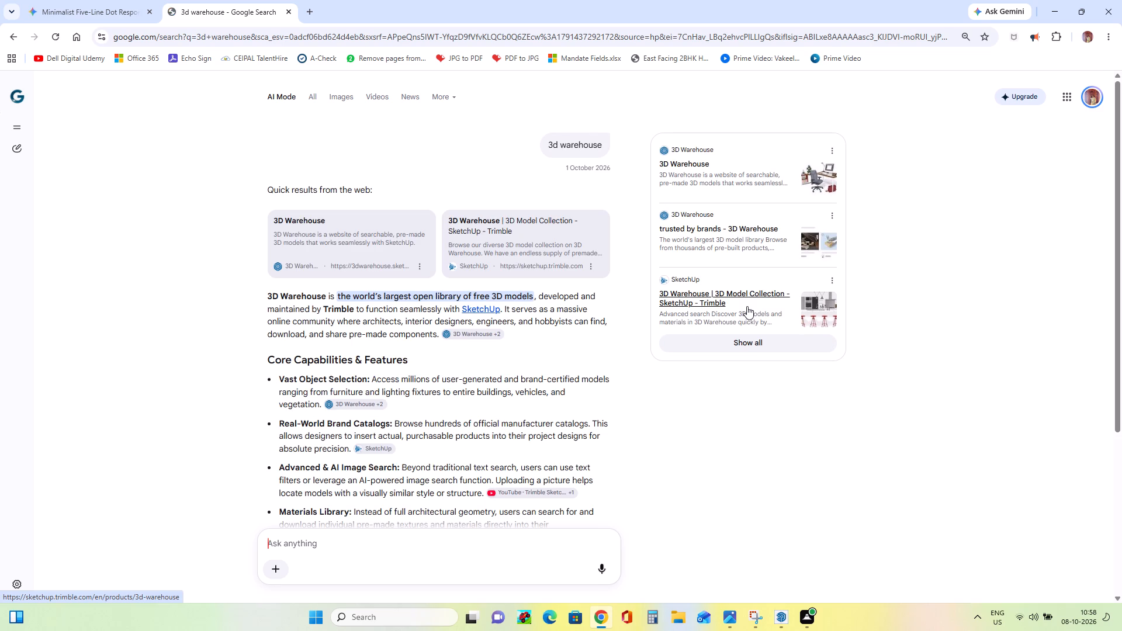
left_click(319, 223)
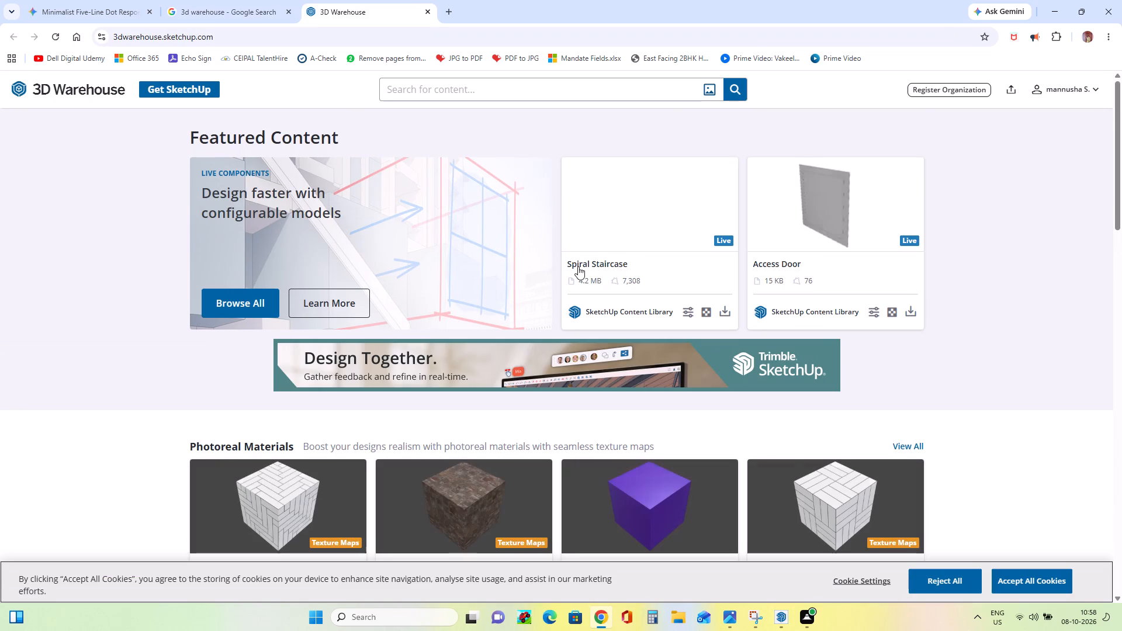
Search 3D Warehouse for "sofa".
left_click(584, 85)
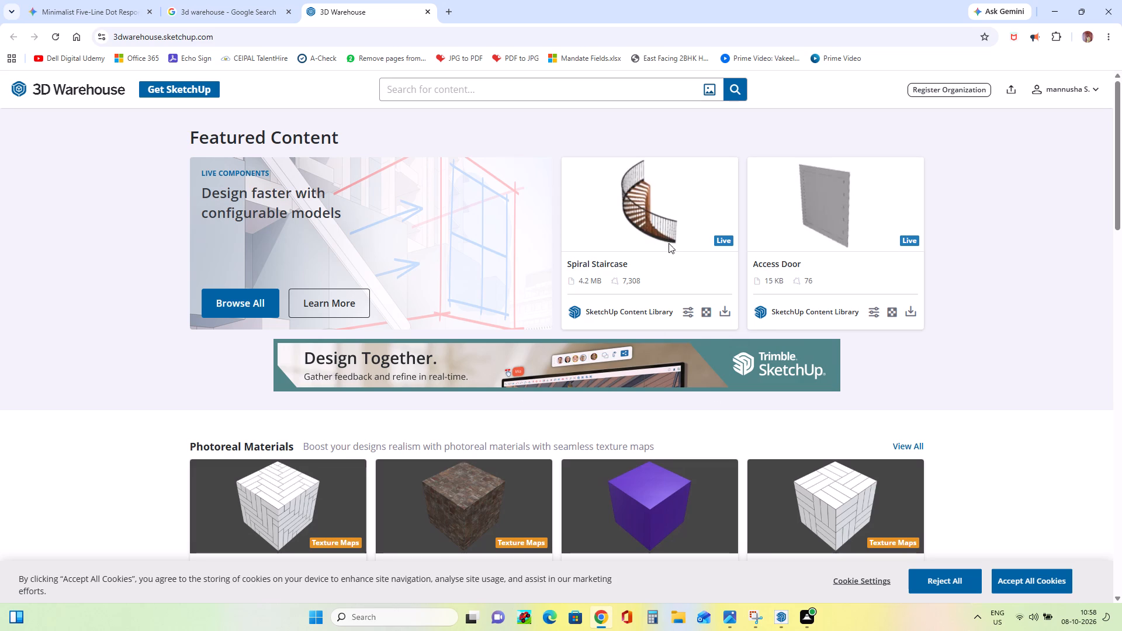
left_click(468, 85)
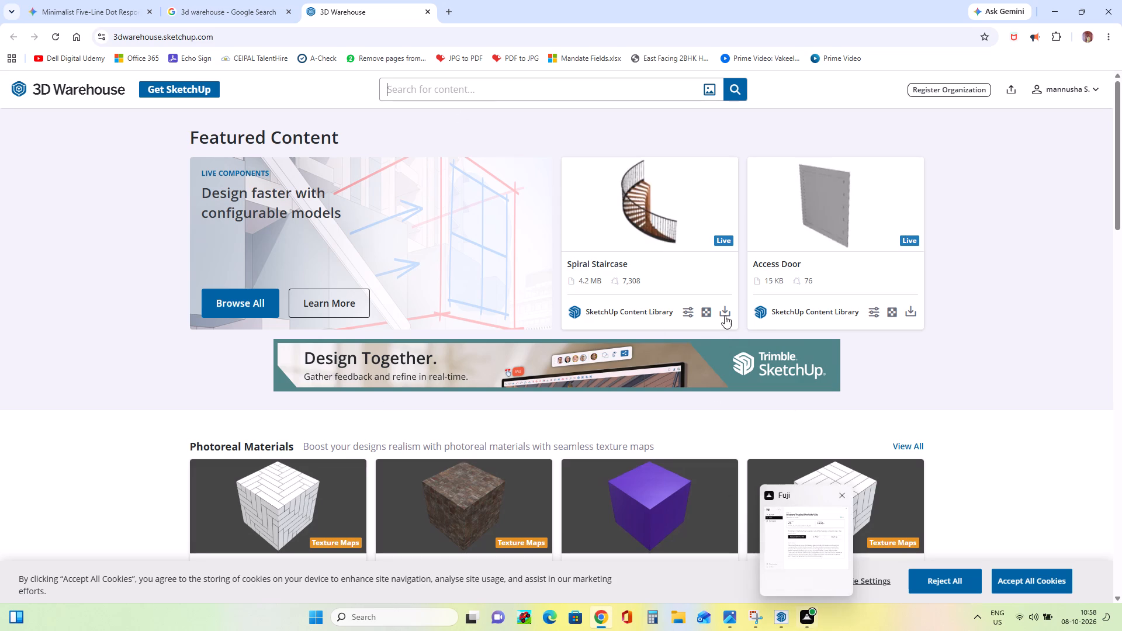
type("so")
type("fa")
key("Return")
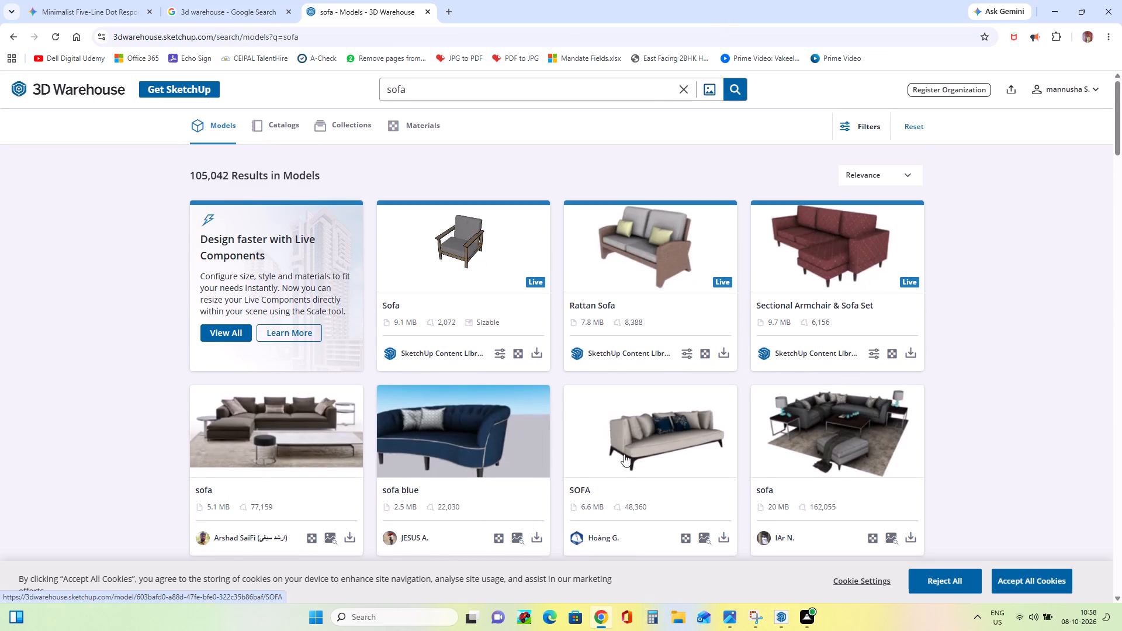
Look through the sofa models and check the seating in the reference villa snip in Snipping Tool.
scroll(624, 454, "down", 2)
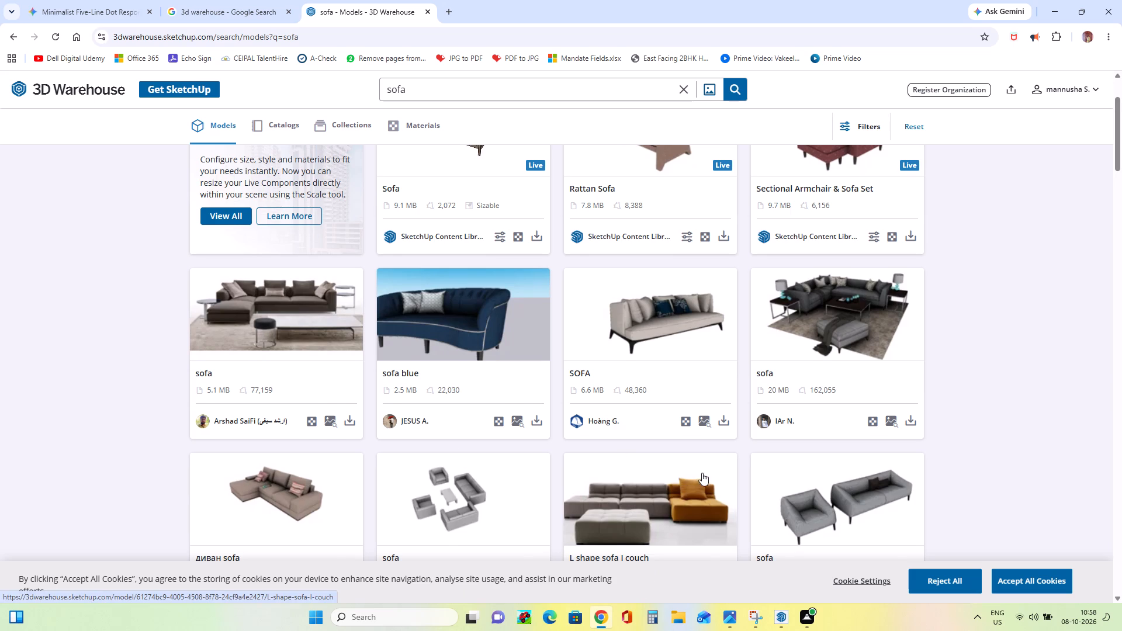
scroll(702, 473, "down", 1)
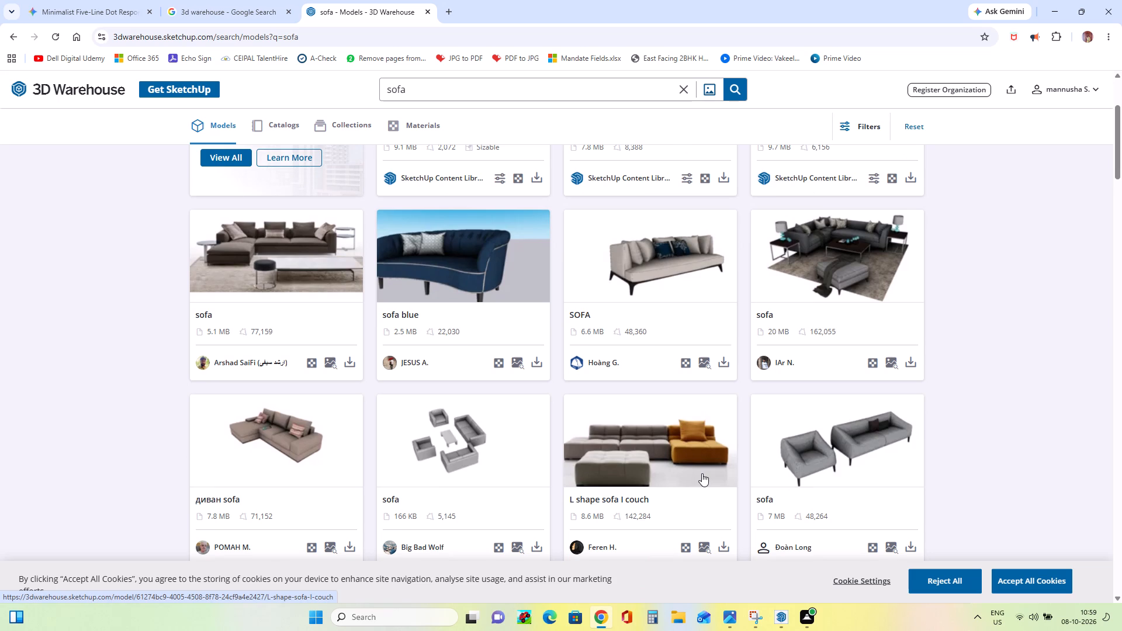
scroll(770, 391, "down", 3)
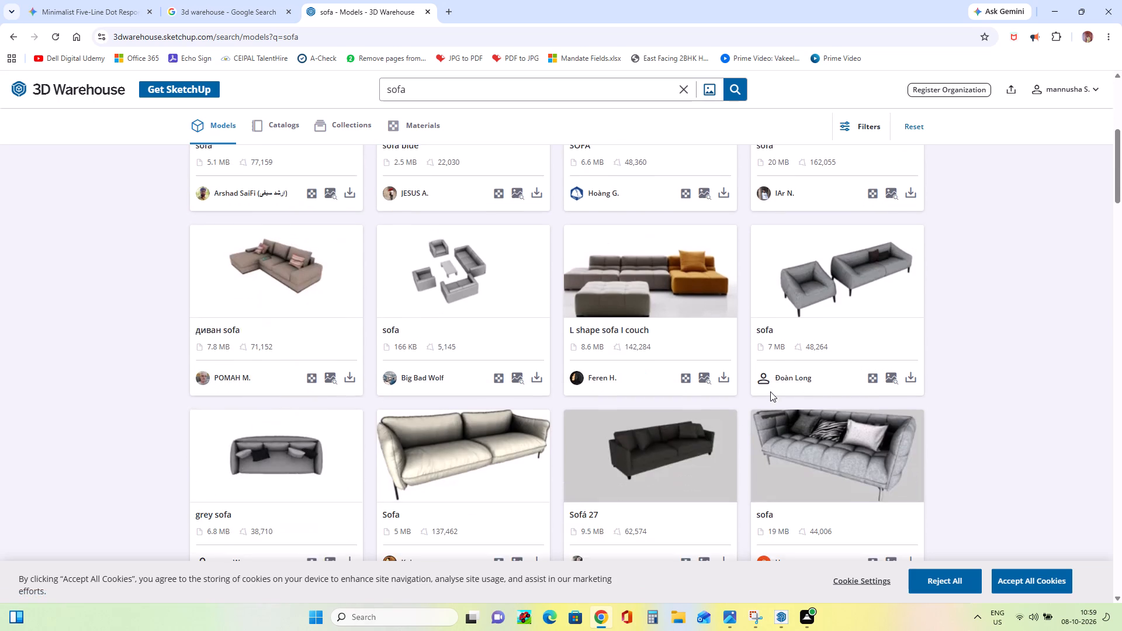
scroll(770, 391, "down", 7)
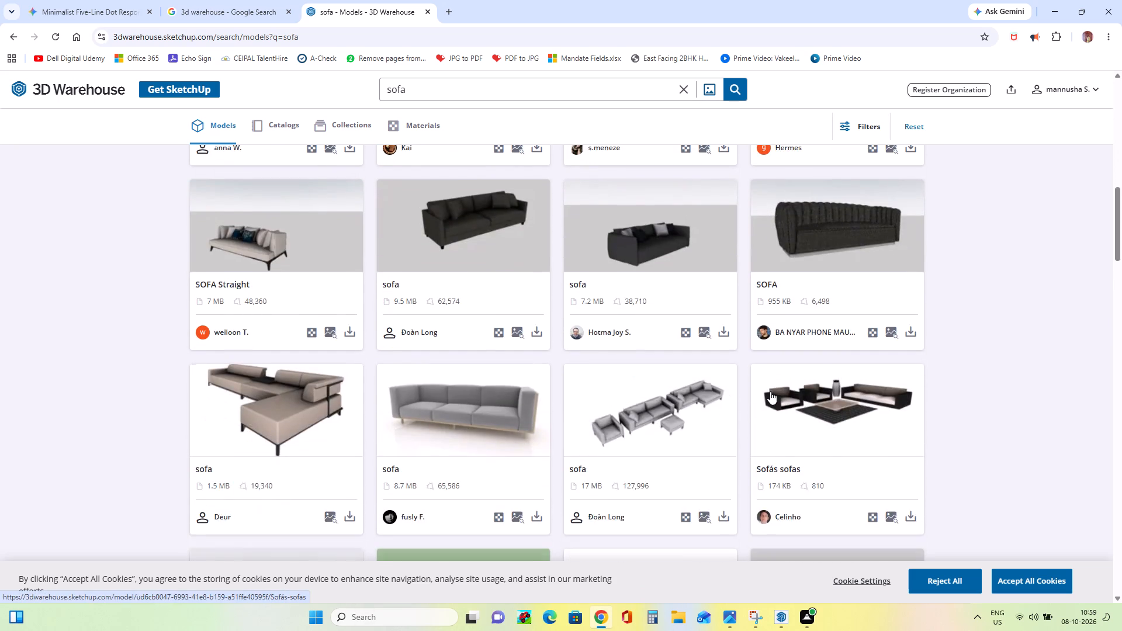
scroll(770, 391, "down", 3)
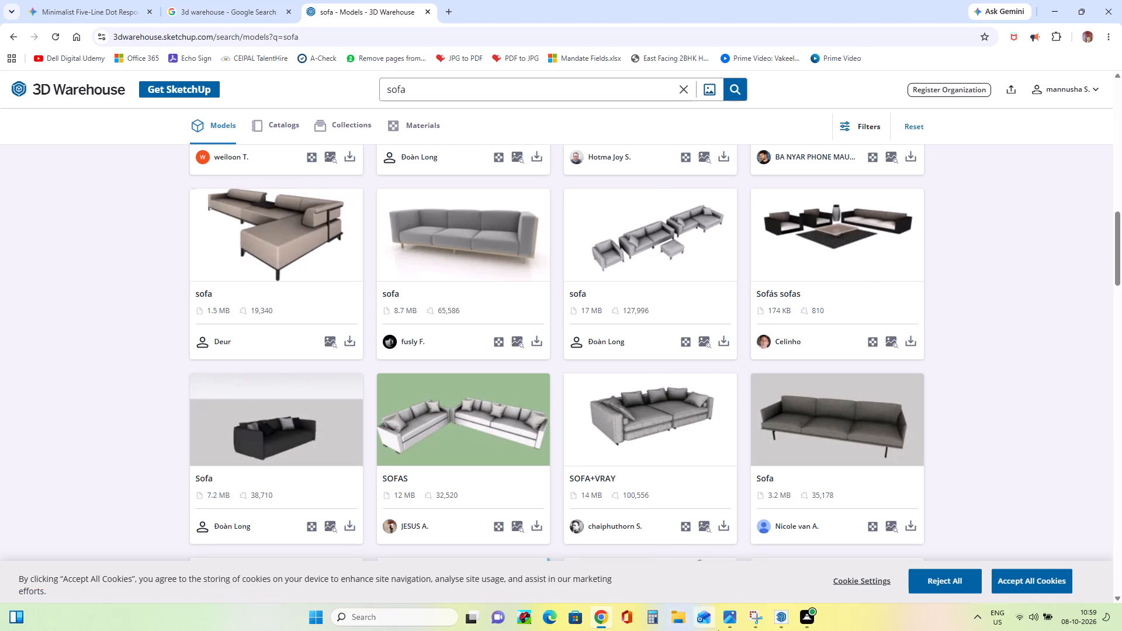
left_click(754, 612)
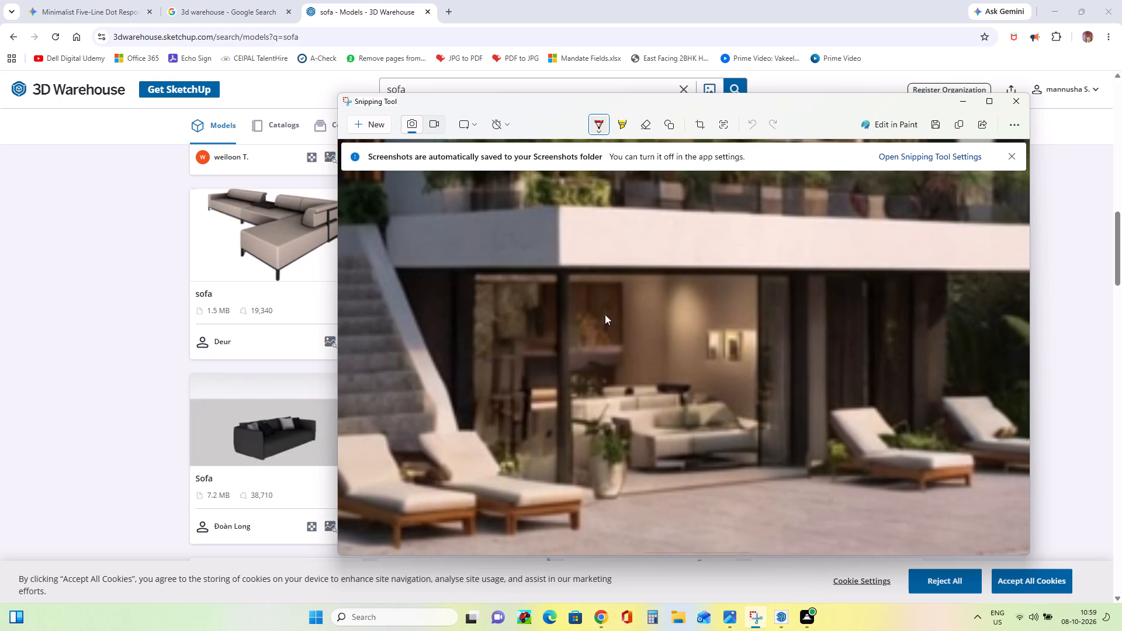
left_click(967, 103)
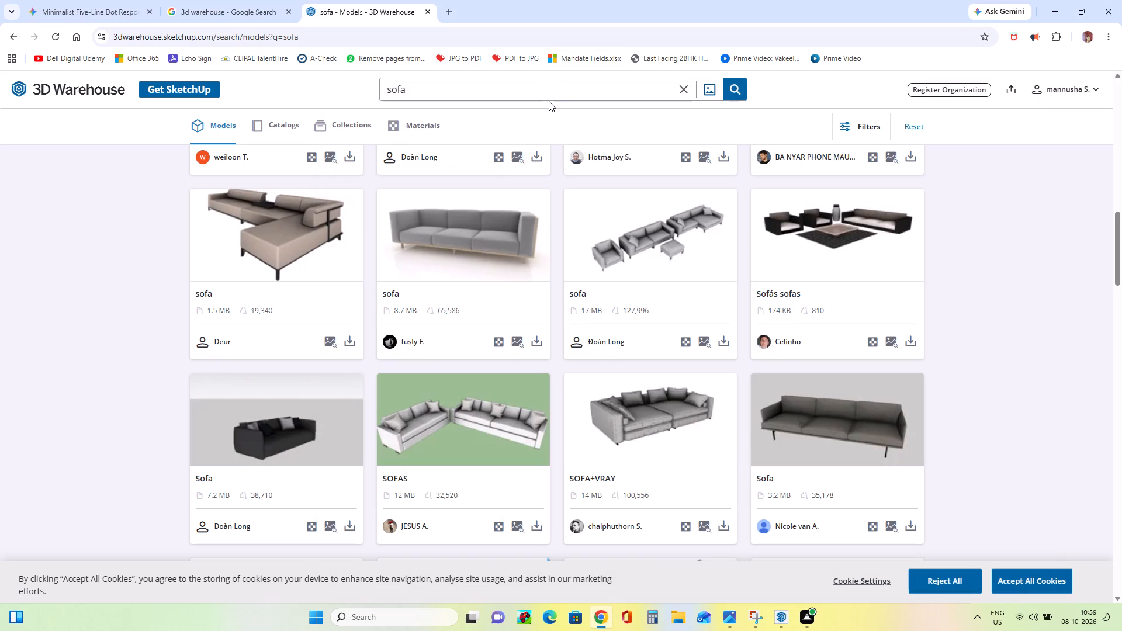
Find the beige SOFA Straight model with dark cushions among the results and download it.
scroll(557, 404, "up", 4)
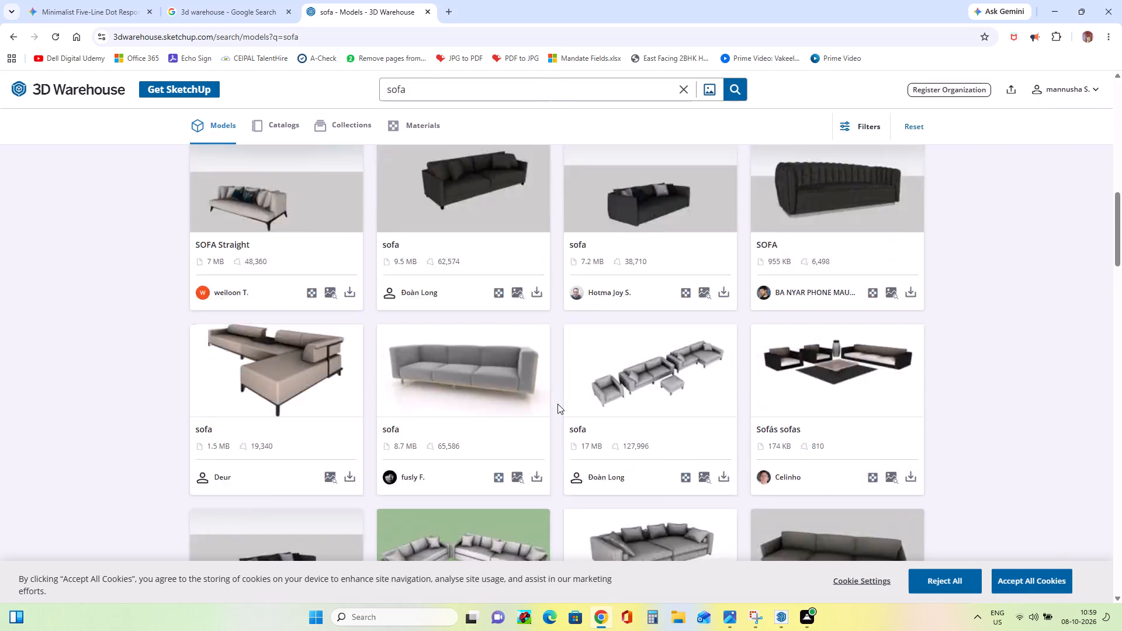
scroll(557, 404, "up", 4)
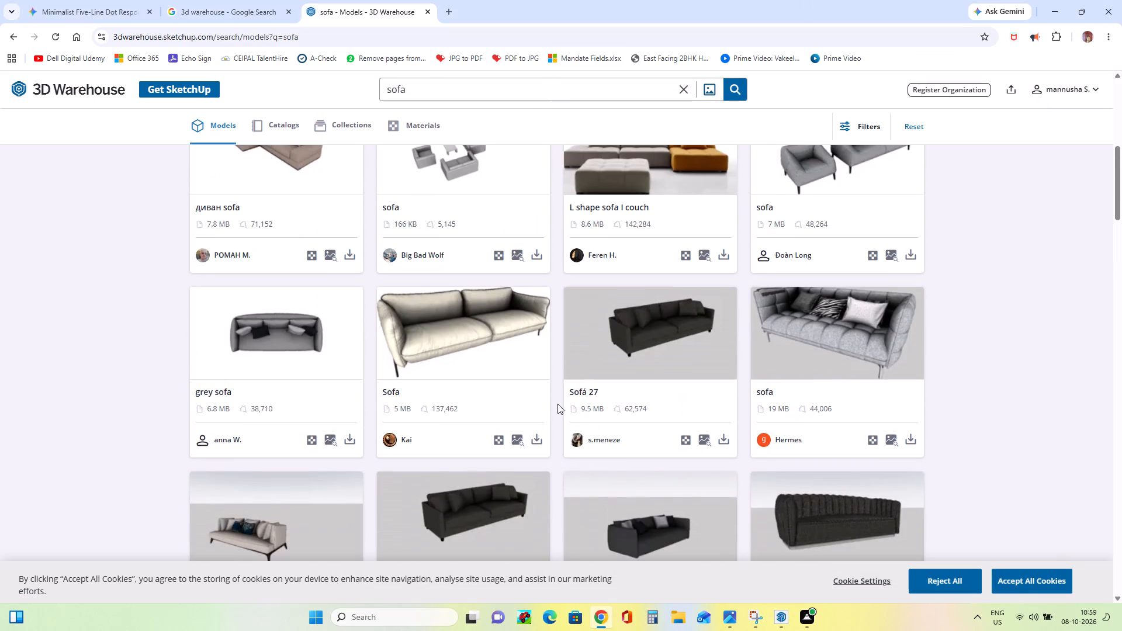
scroll(557, 404, "up", 2)
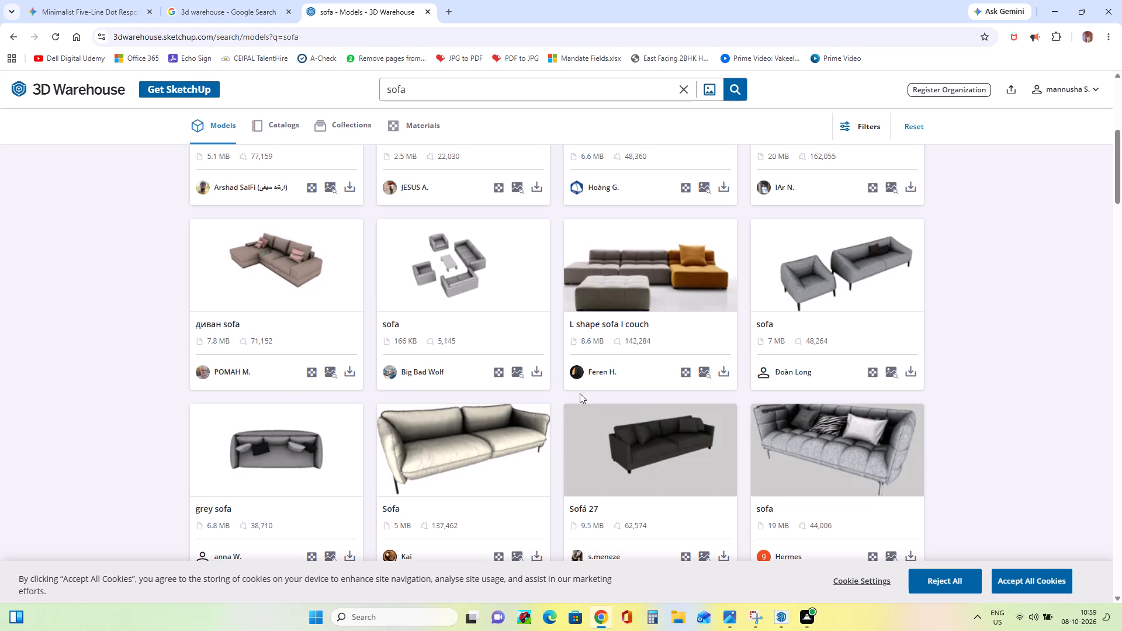
scroll(557, 427, "down", 5)
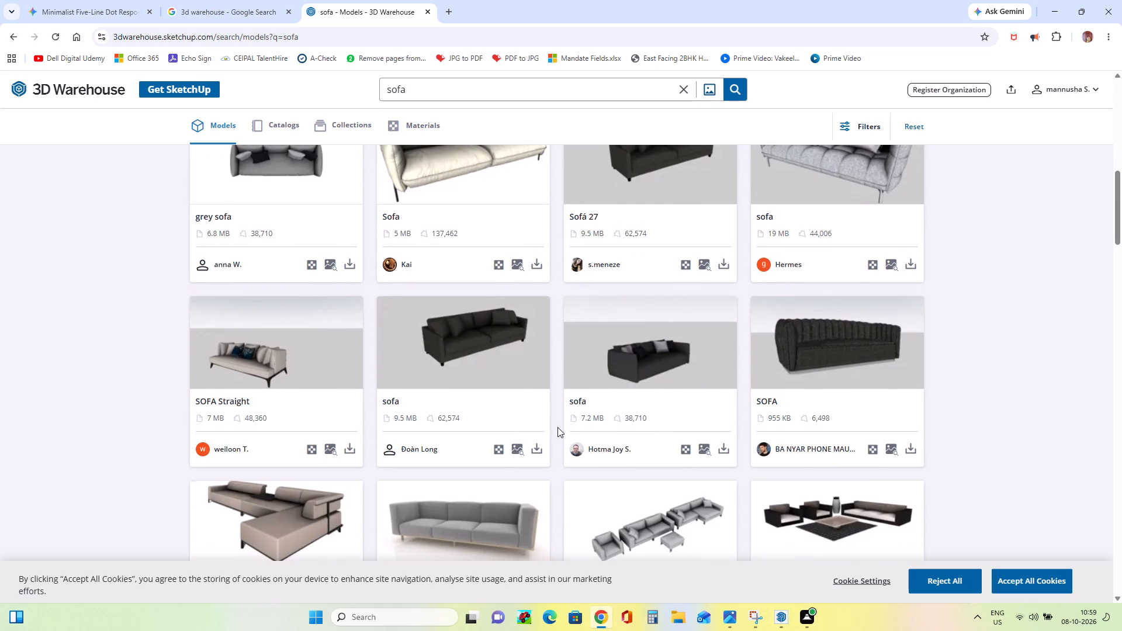
scroll(557, 427, "down", 2)
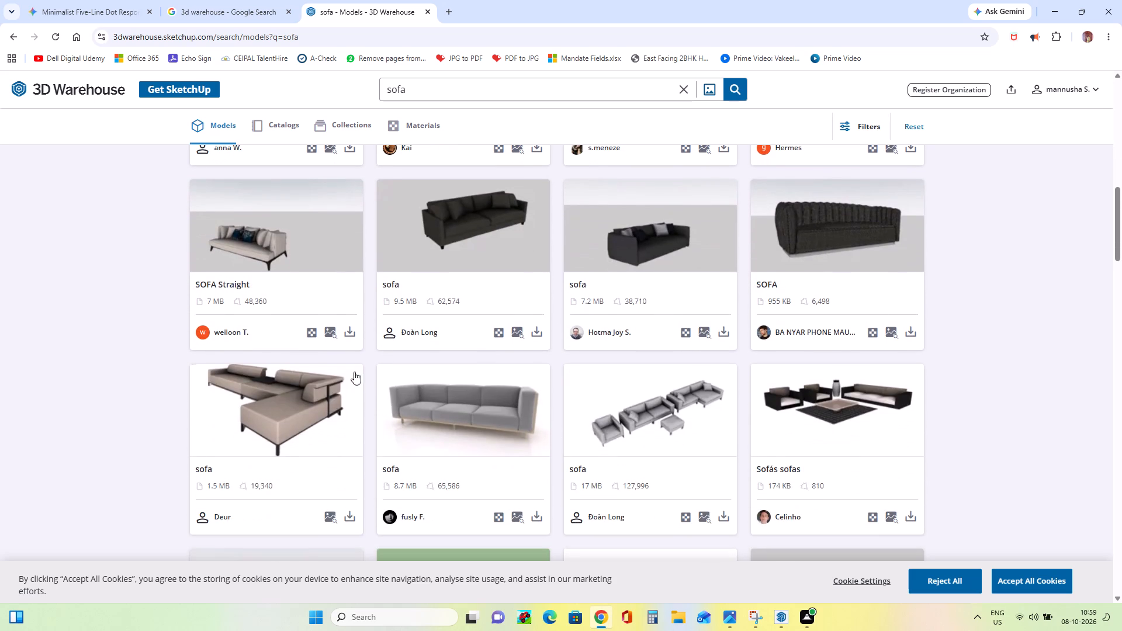
left_click(348, 332)
left_click(387, 356)
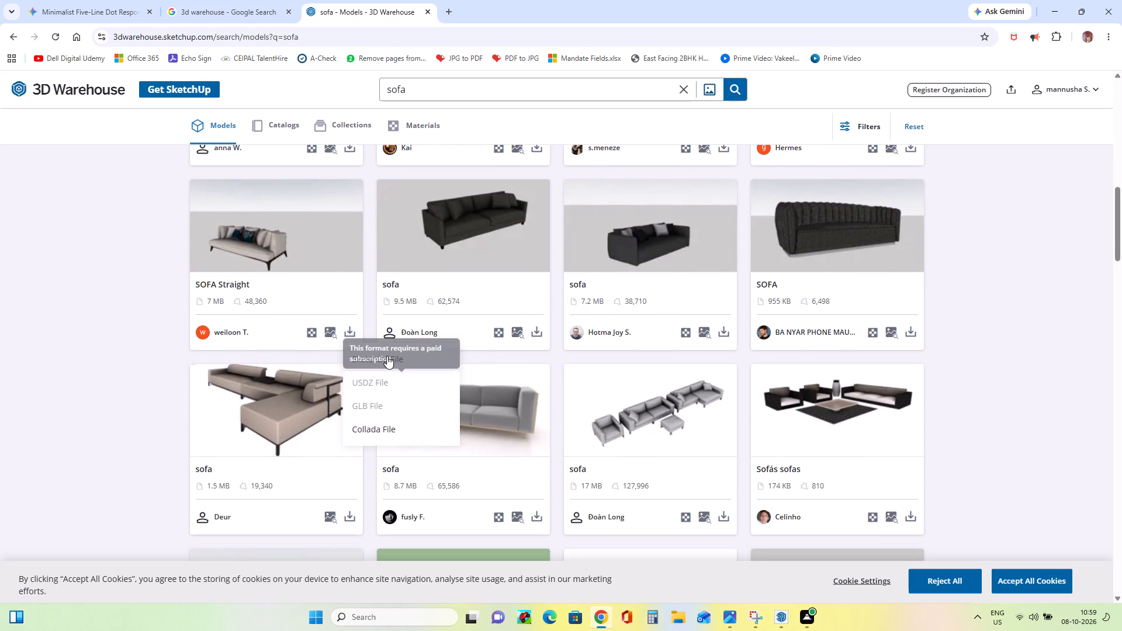
Clear the sofa query from the 3D Warehouse search box.
scroll(687, 257, "up", 7)
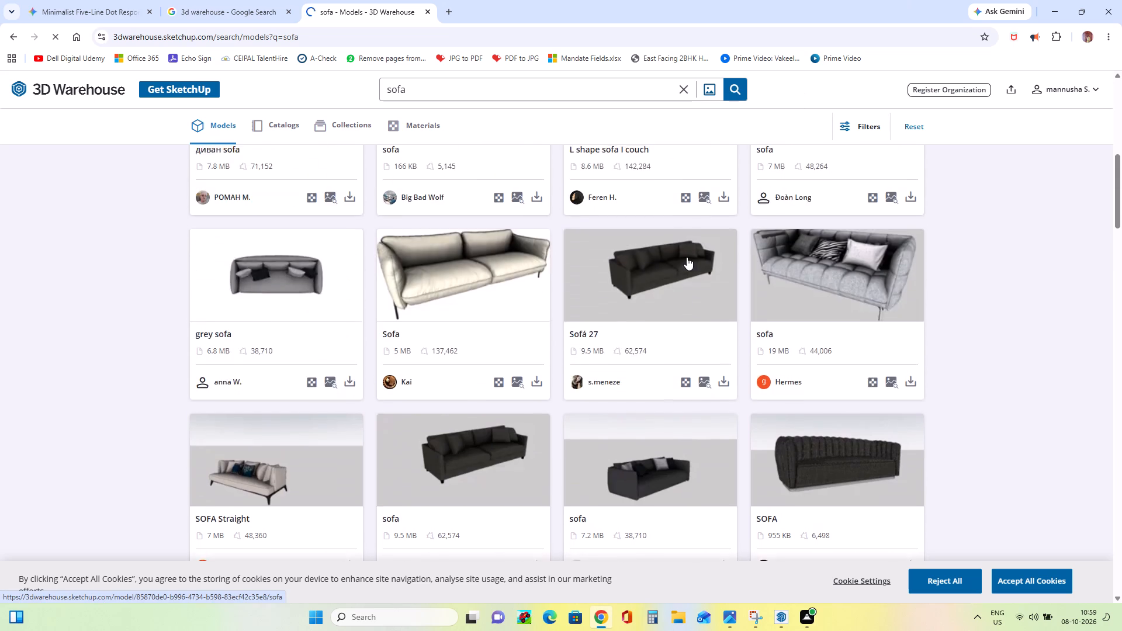
scroll(687, 257, "up", 2)
left_click(600, 89)
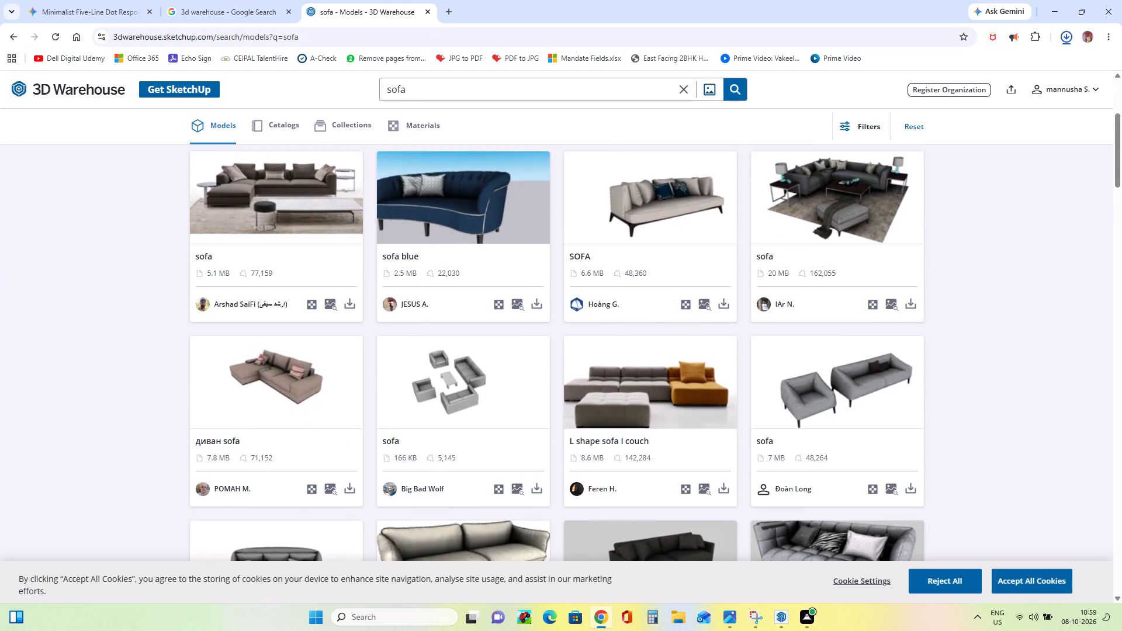
key("BackSpace")
key("BackSpace")
key("BackSpace")
key("BackSpace")
key("BackSpace")
key("BackSpace")
key("BackSpace")
key("BackSpace")
key("BackSpace")
key("BackSpace")
key("BackSpace")
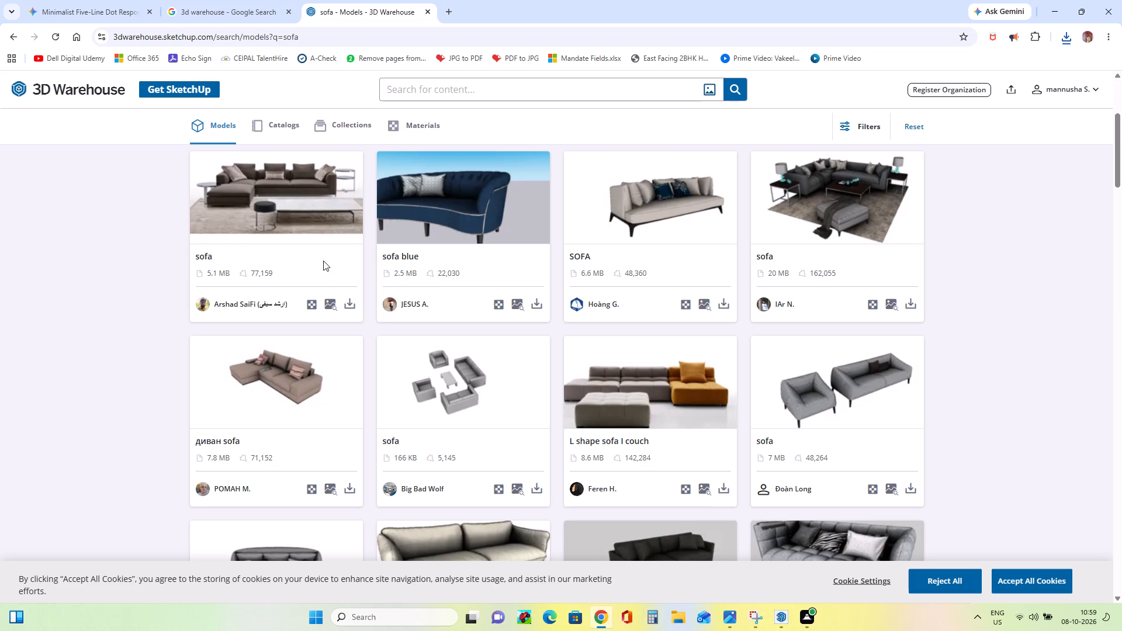
Download the 5.1 MB brown sectional sofa model with the low table, dismissing the subscription offer.
left_click(356, 305)
left_click(369, 330)
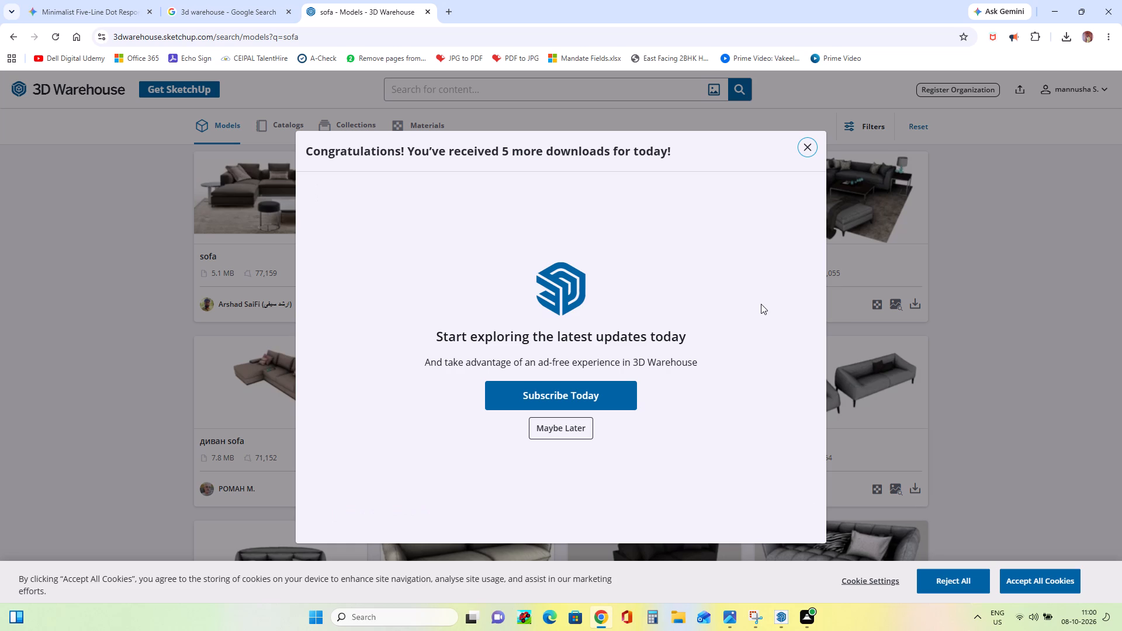
left_click(809, 148)
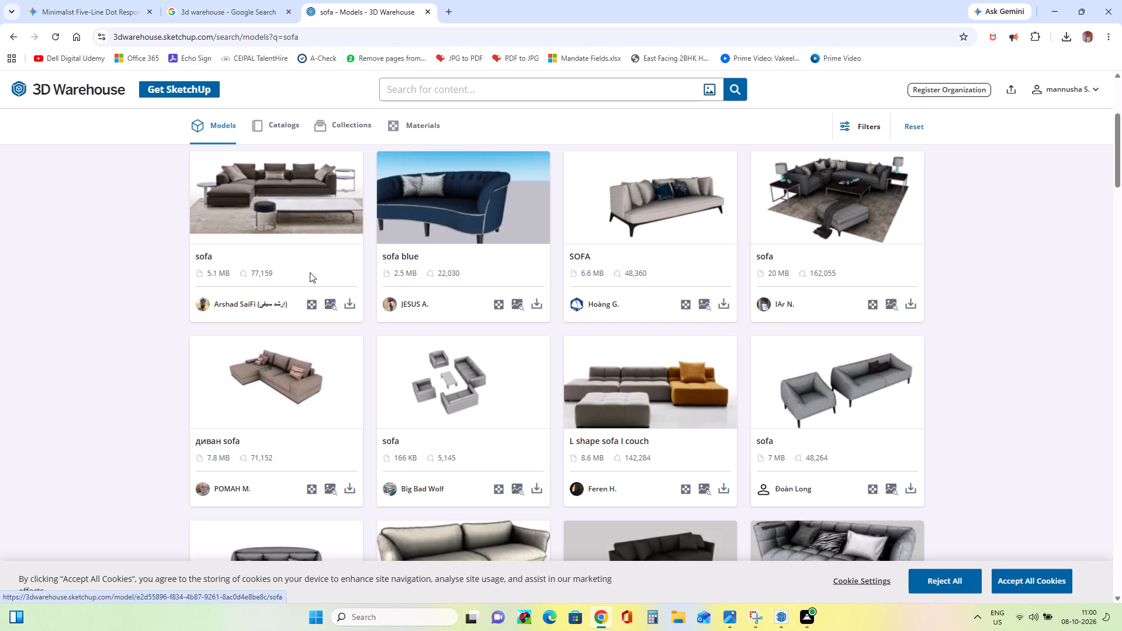
left_click(350, 306)
left_click(372, 337)
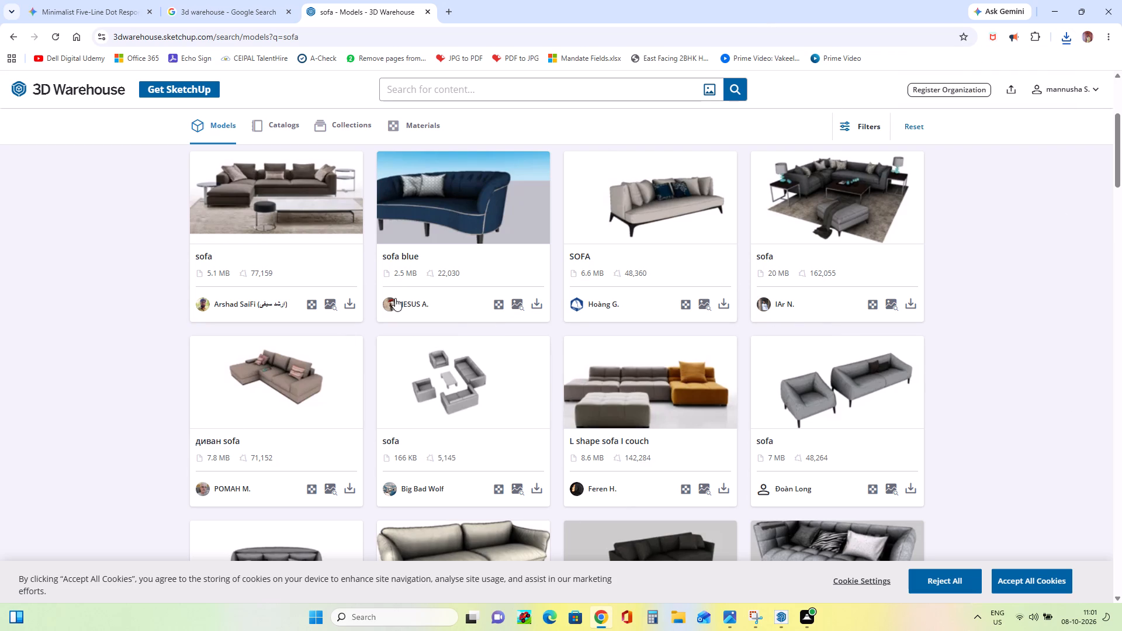
Look through the remaining sofa models in the 3D Warehouse results for further suitable seating.
scroll(395, 298, "down", 13)
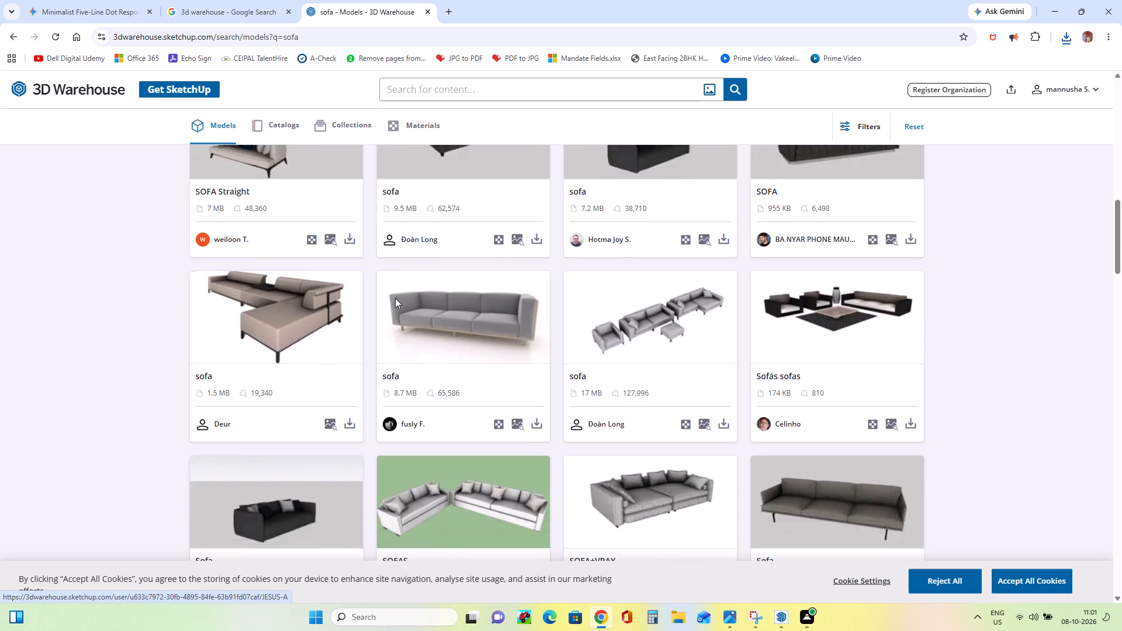
scroll(395, 298, "down", 5)
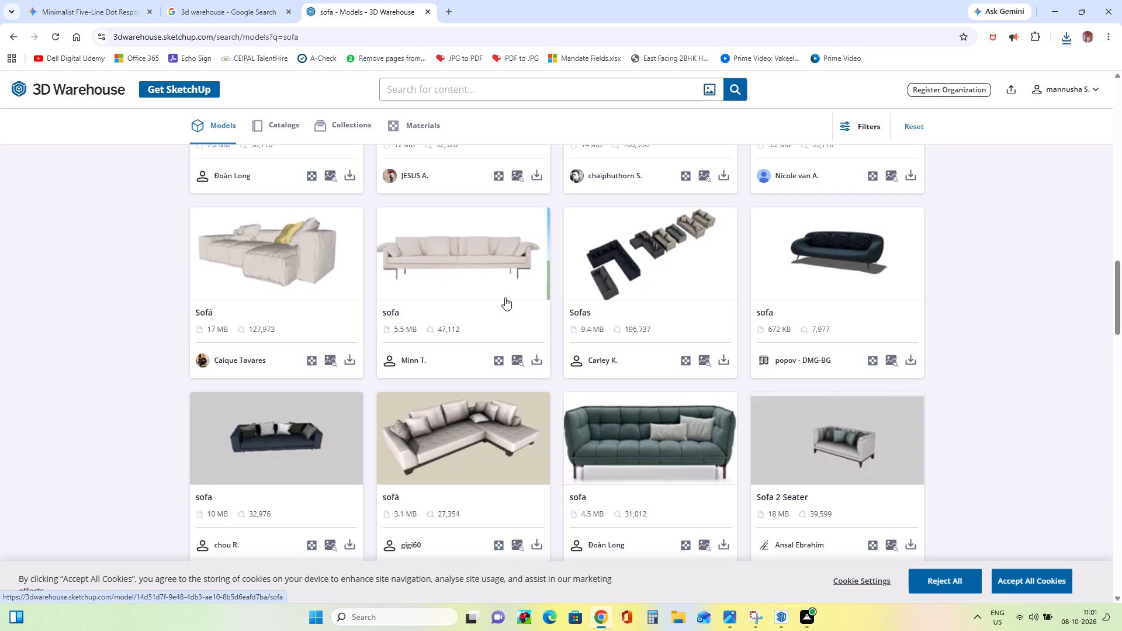
scroll(444, 294, "down", 9)
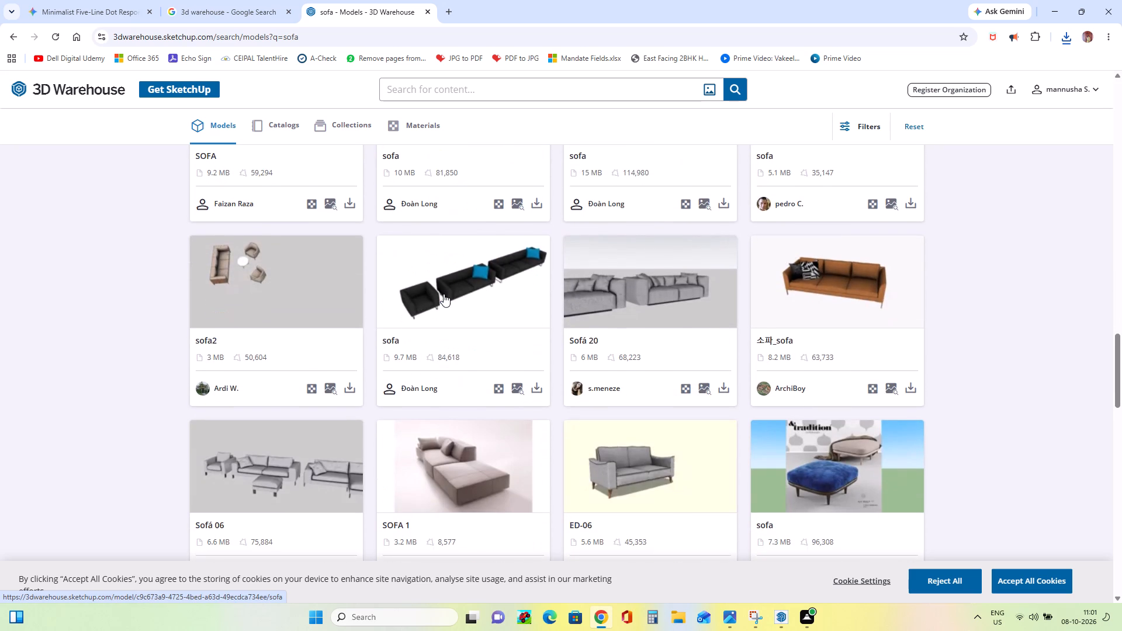
scroll(444, 294, "up", 6)
scroll(444, 294, "down", 5)
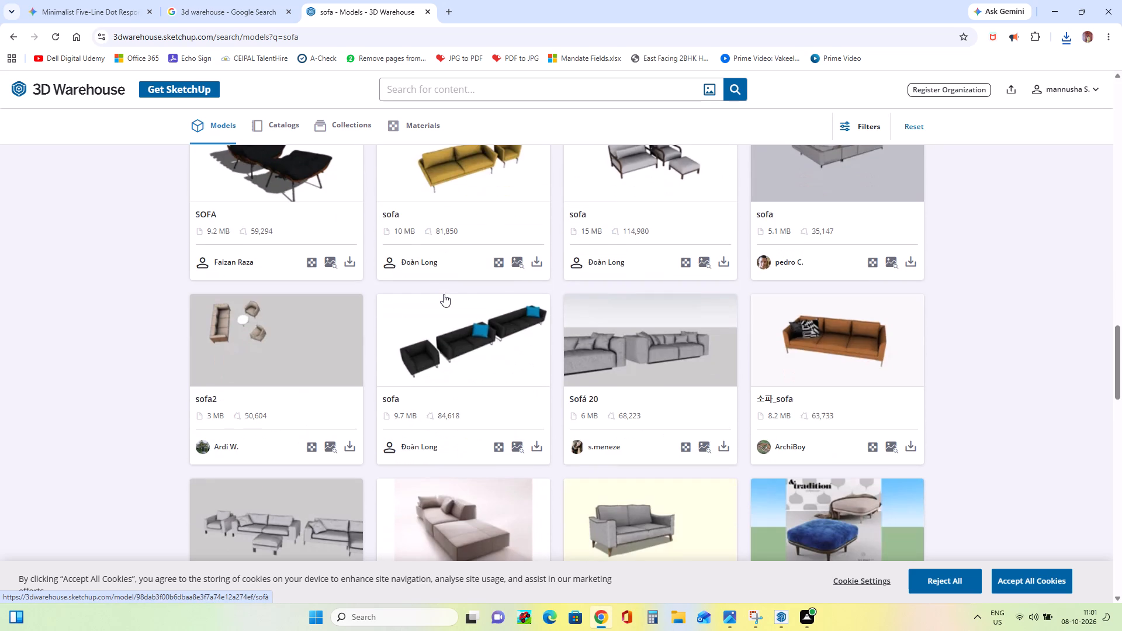
scroll(444, 294, "down", 4)
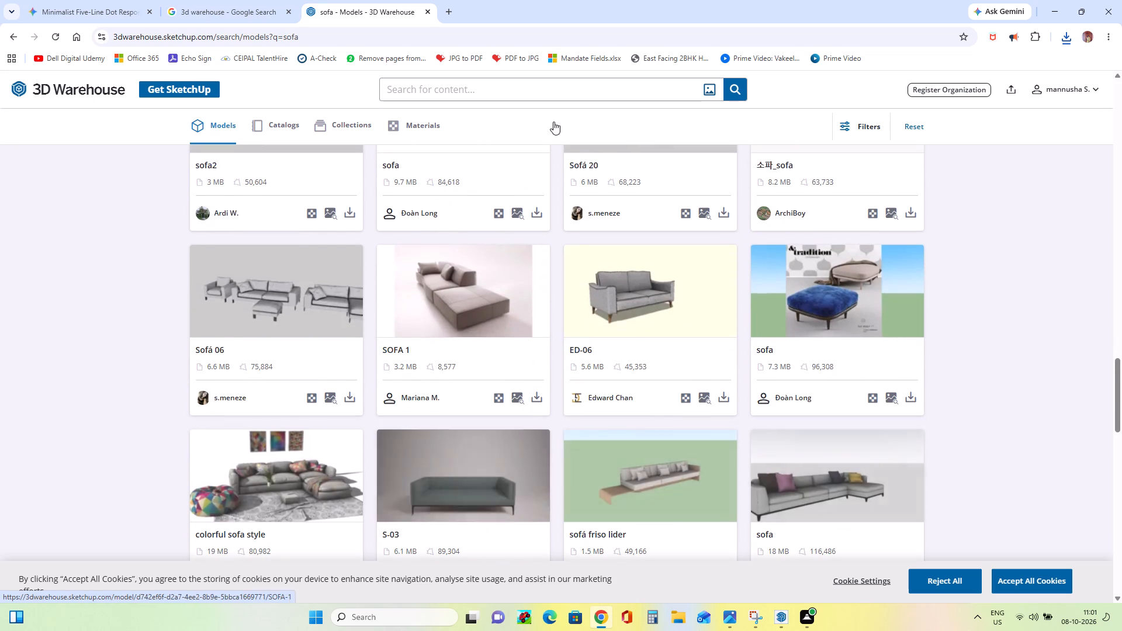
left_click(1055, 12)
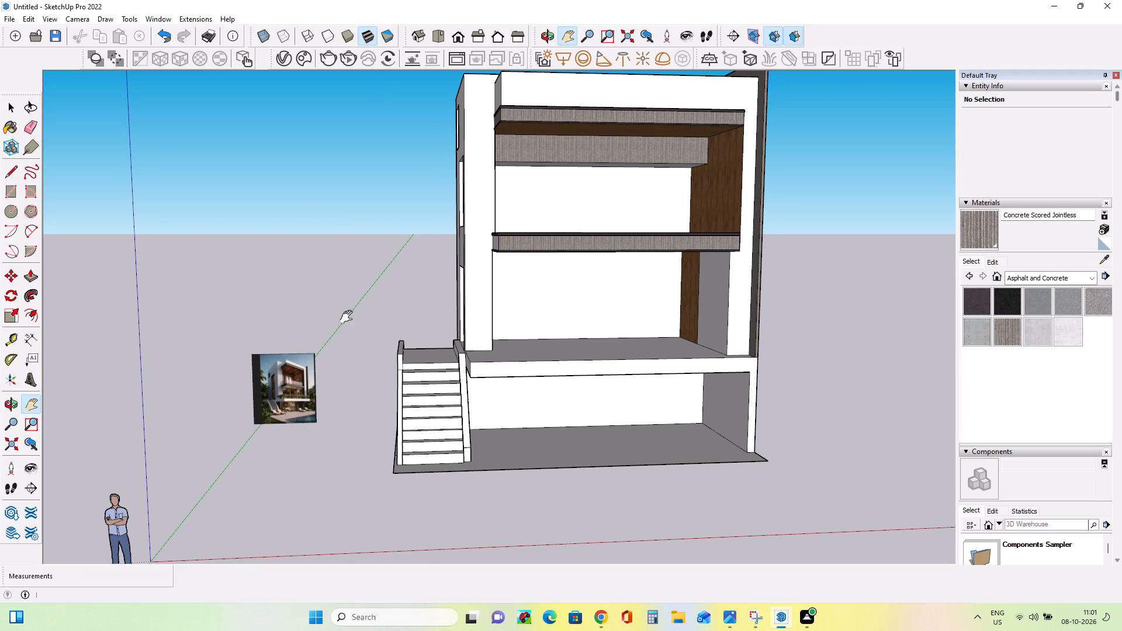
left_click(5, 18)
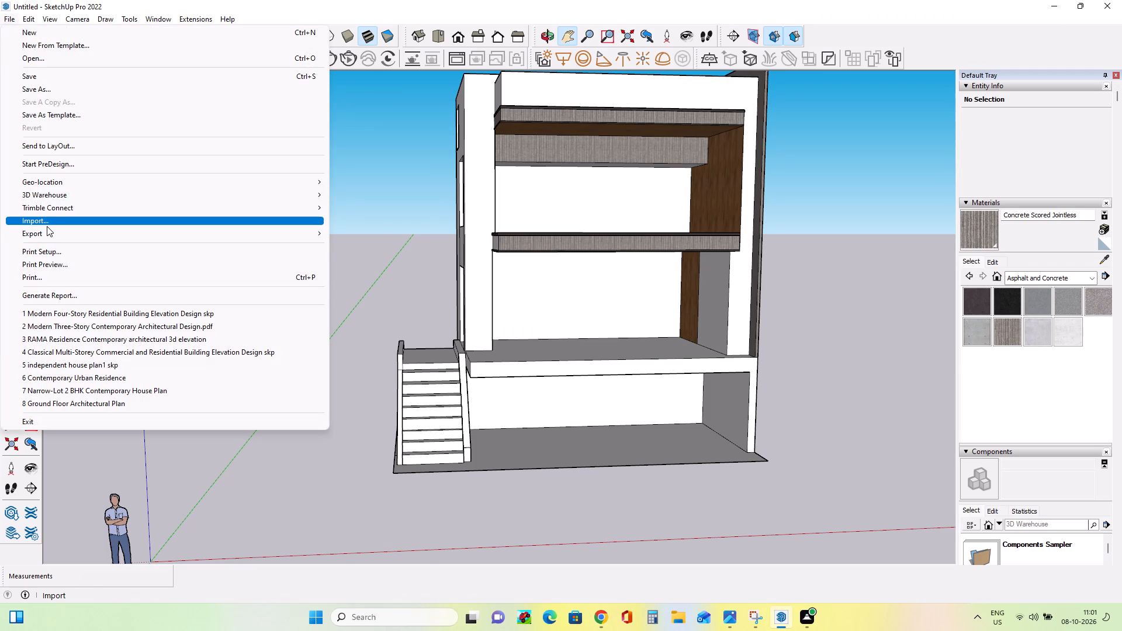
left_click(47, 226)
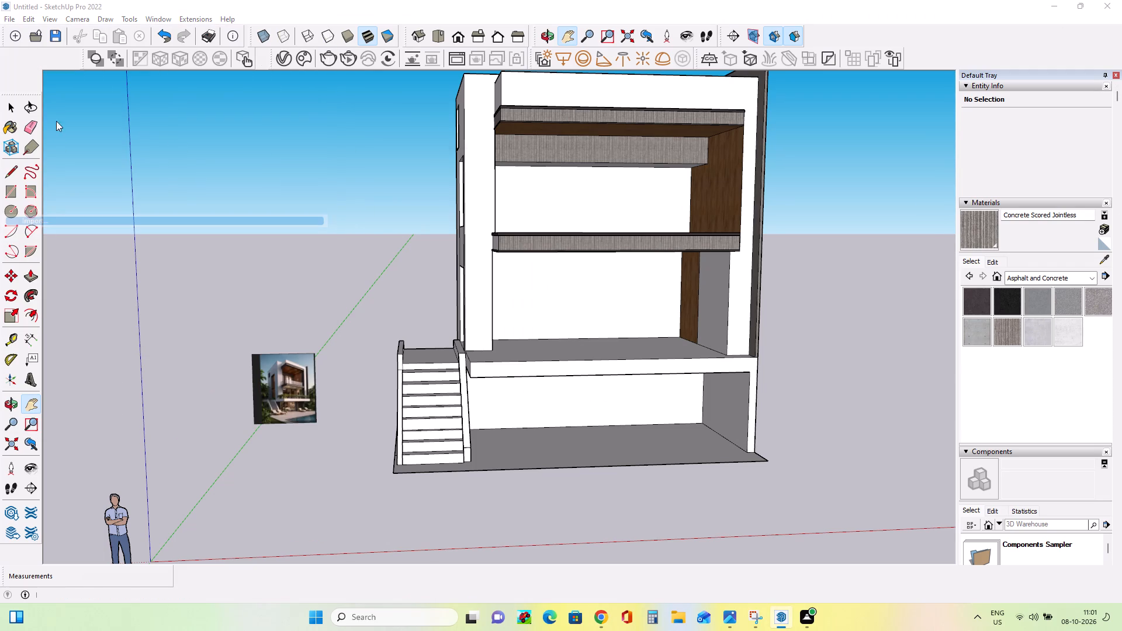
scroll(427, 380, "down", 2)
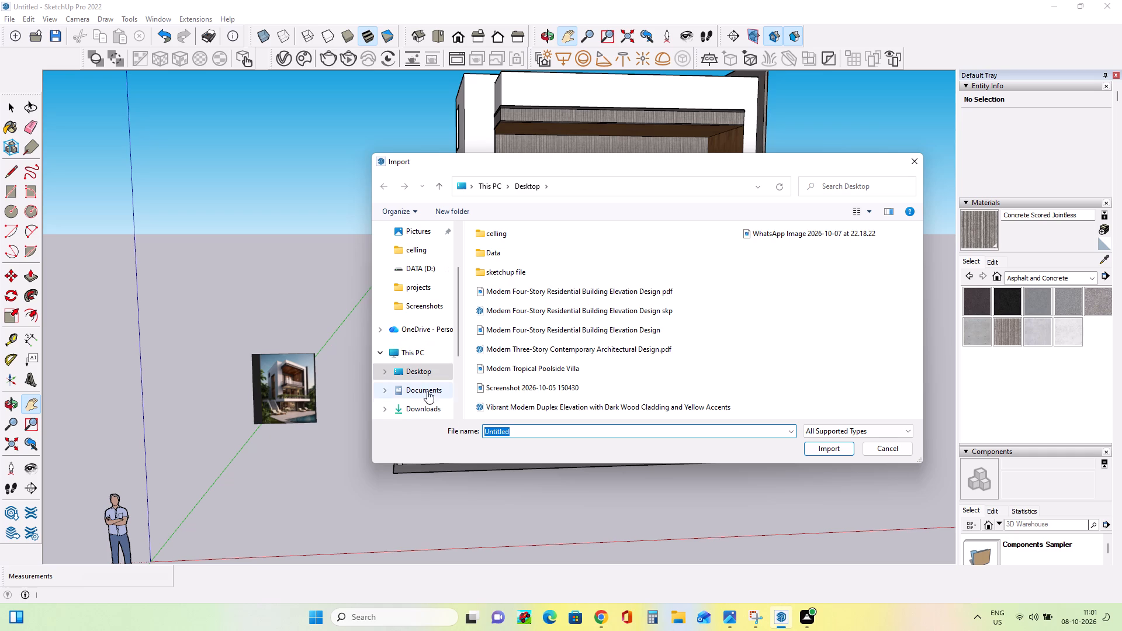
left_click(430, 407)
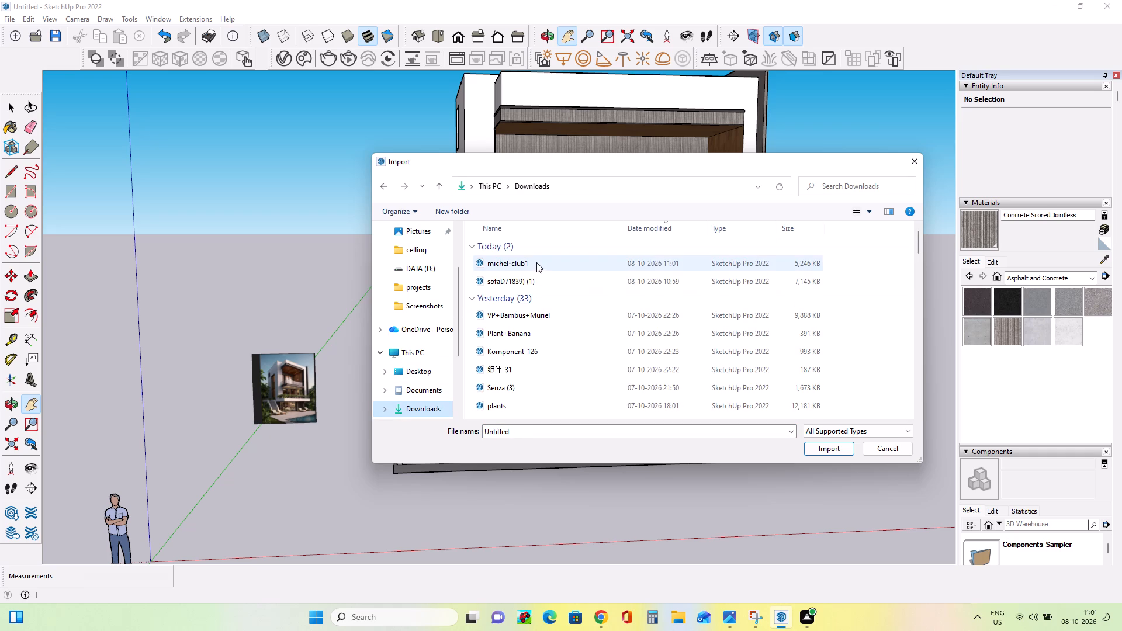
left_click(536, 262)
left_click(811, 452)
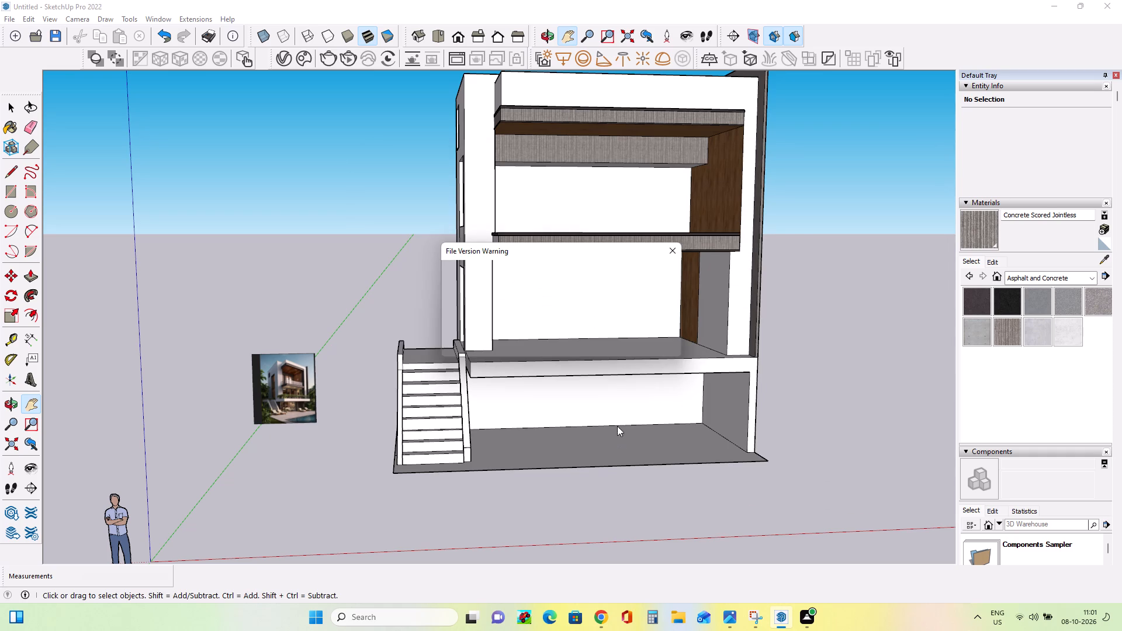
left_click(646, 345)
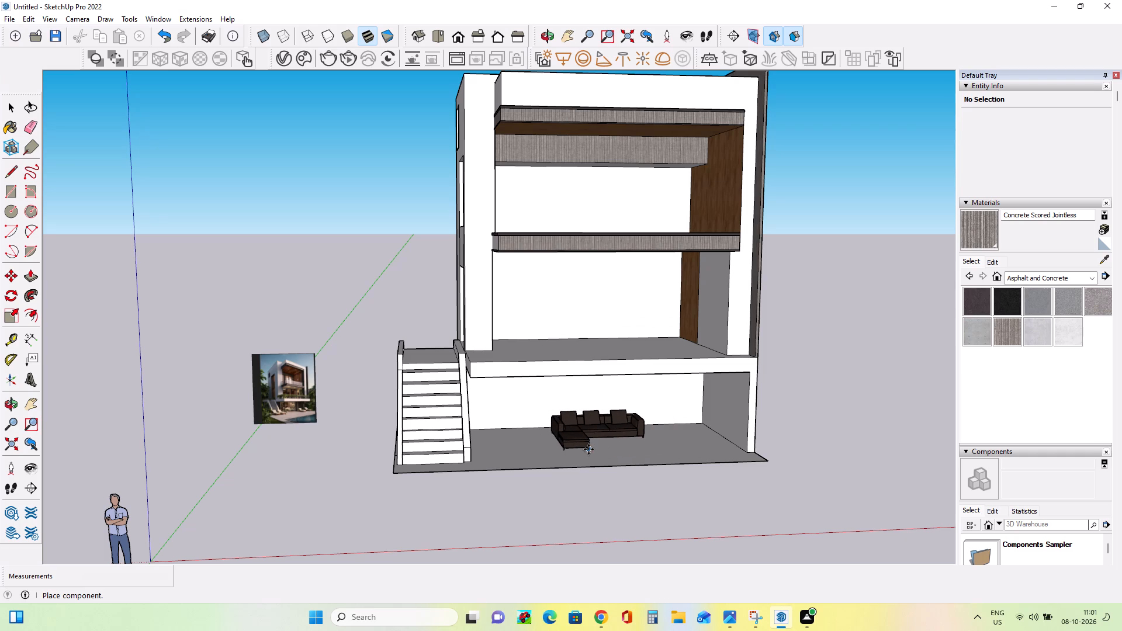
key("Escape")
Import the sofaD71839) (1) model from Downloads and place it on the villa's lowest floor beside the staircase.
left_click(11, 19)
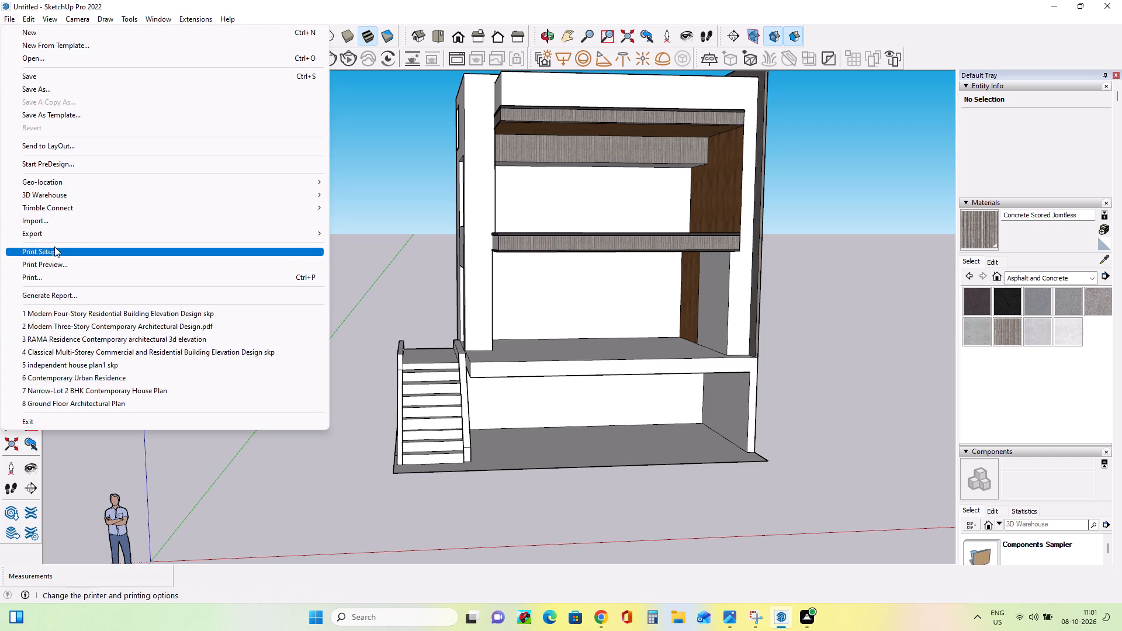
left_click(54, 225)
scroll(512, 287, "up", 1)
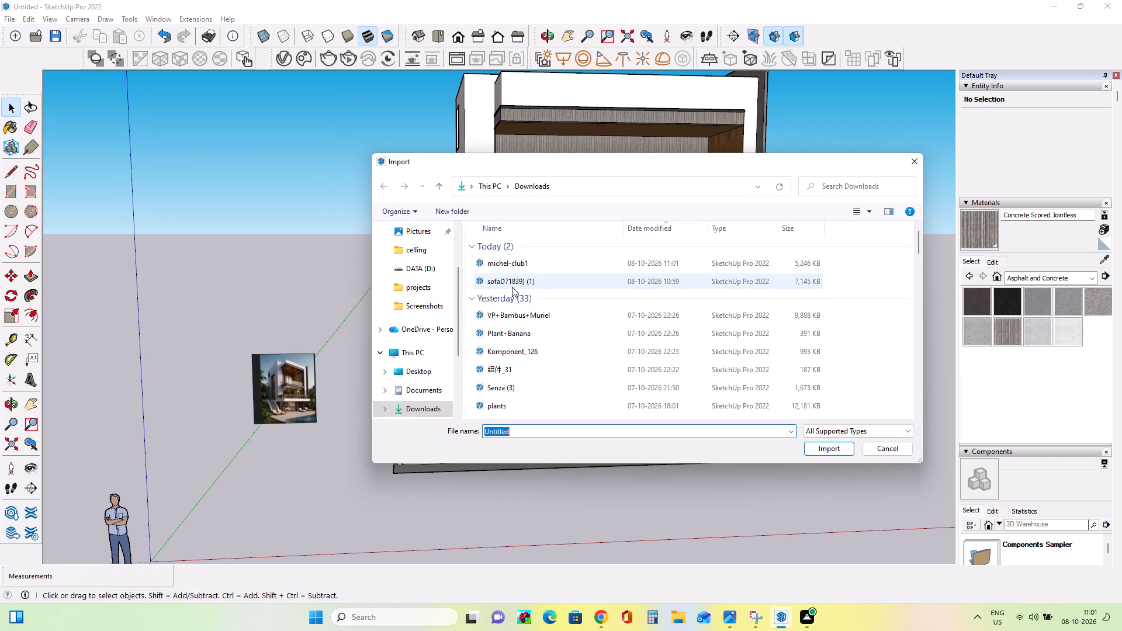
scroll(512, 287, "up", 4)
left_click(512, 276)
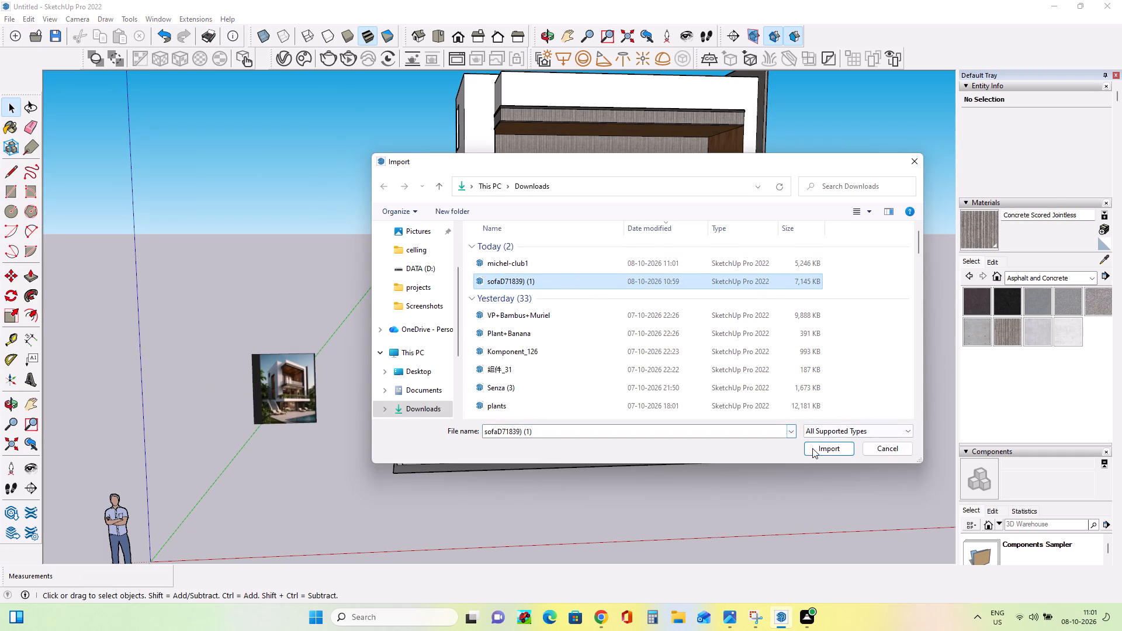
left_click(819, 448)
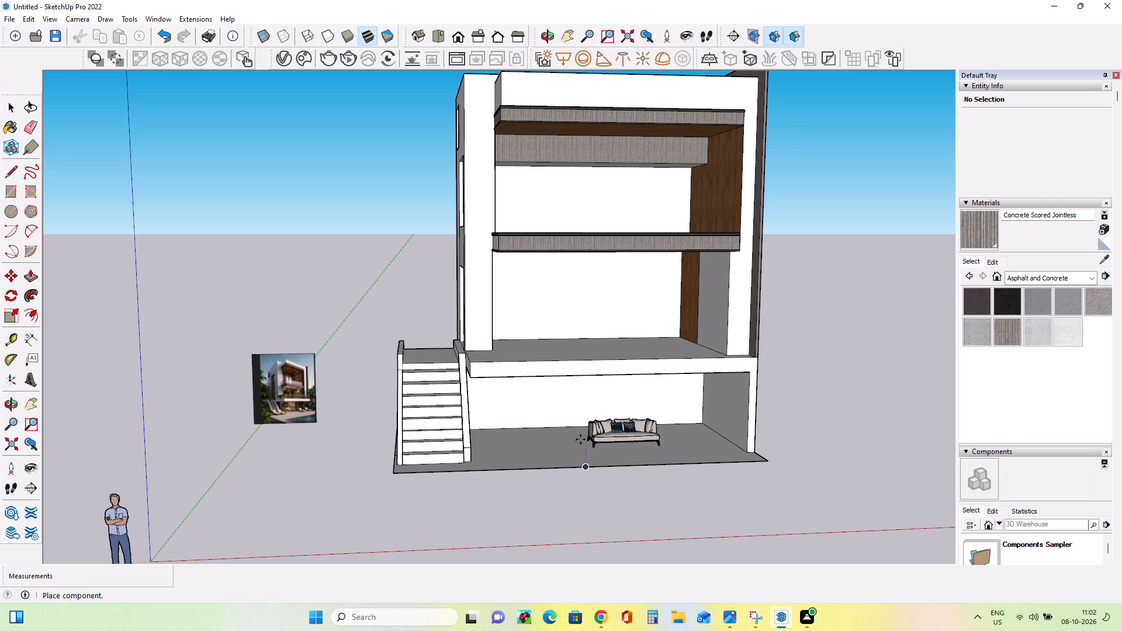
left_click(569, 434)
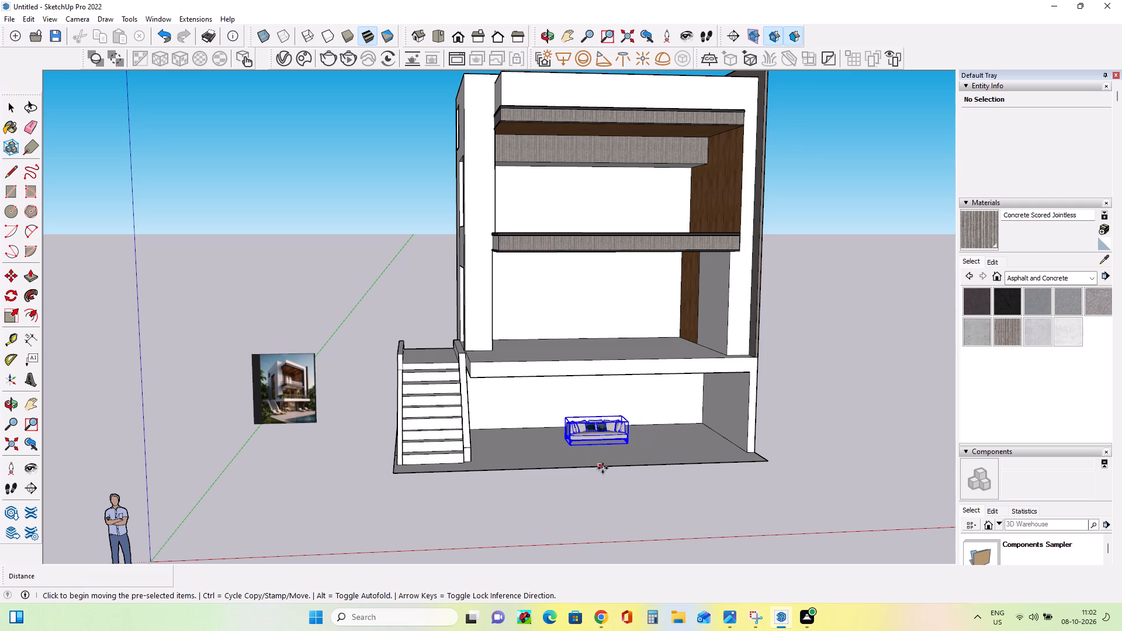
Examine the seating and poolside loungers on the lowest level of the villa reference image.
scroll(604, 477, "up", 4)
scroll(139, 401, "up", 7)
scroll(144, 400, "down", 1)
scroll(144, 400, "up", 2)
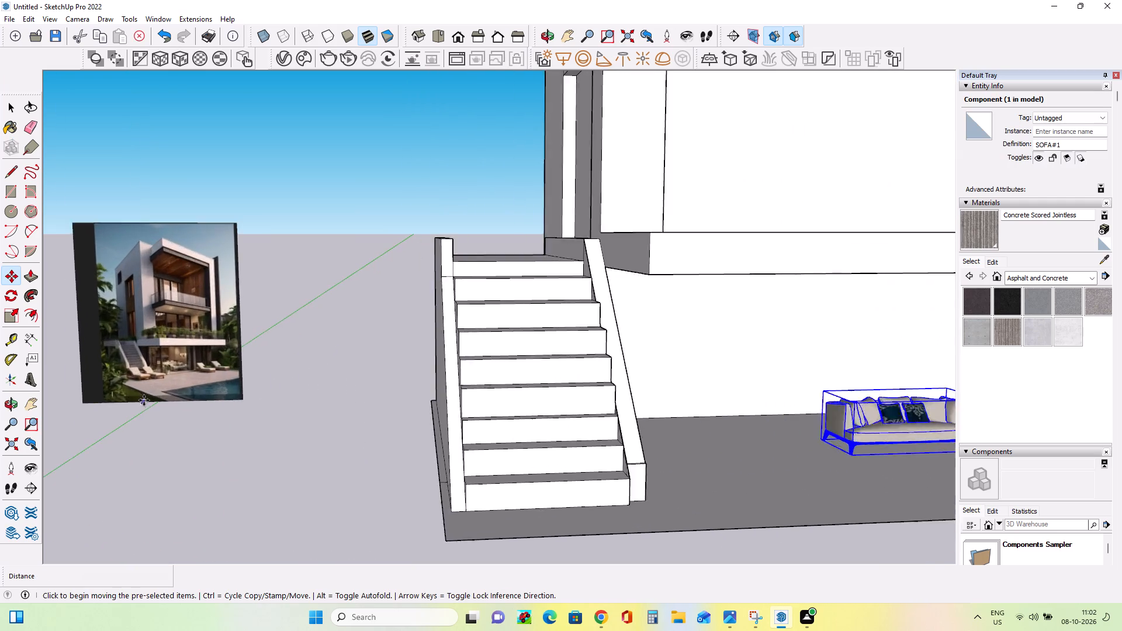
scroll(144, 400, "up", 4)
scroll(213, 333, "up", 9)
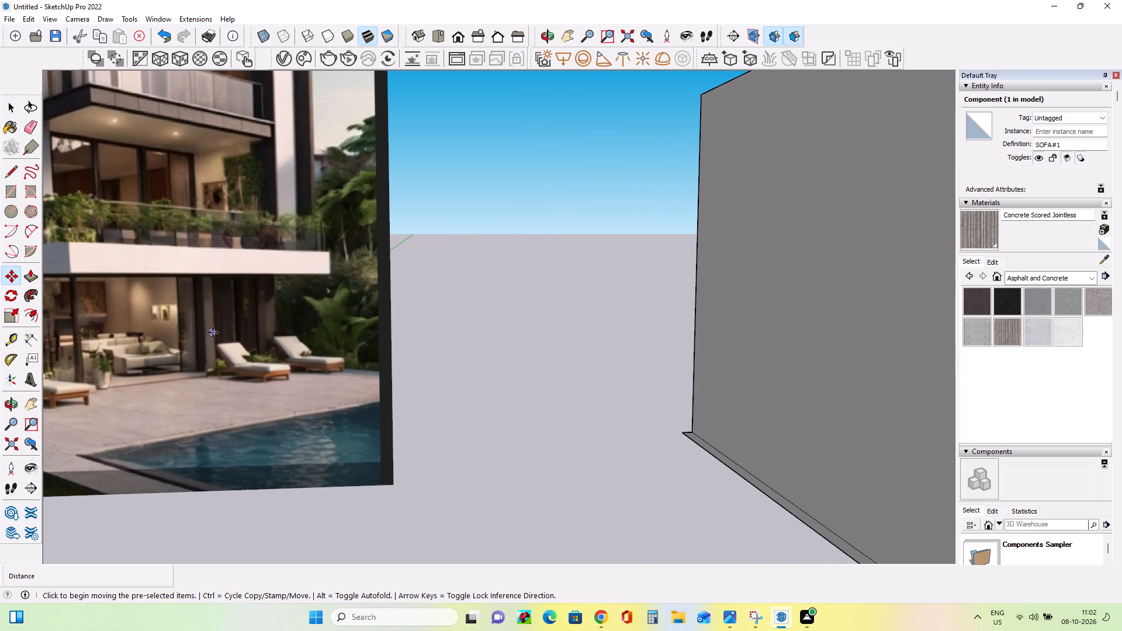
scroll(213, 332, "down", 4)
scroll(213, 332, "down", 18)
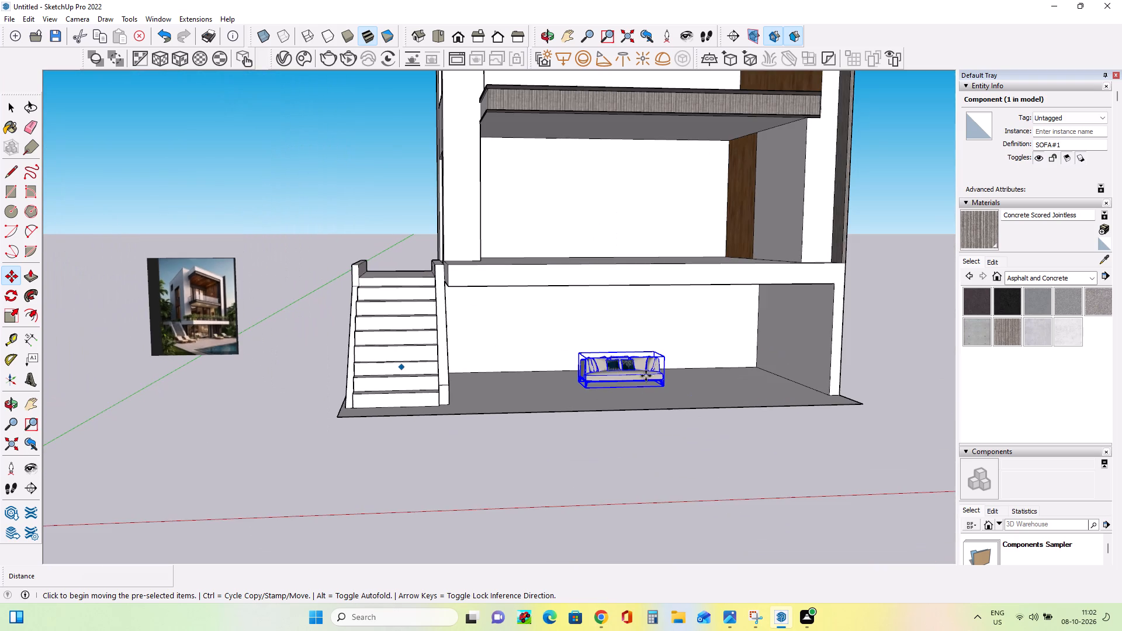
Scale the placed sofa longer and taller, then stretch its length again along the red axis by a factor of 1.50.
scroll(660, 356, "up", 8)
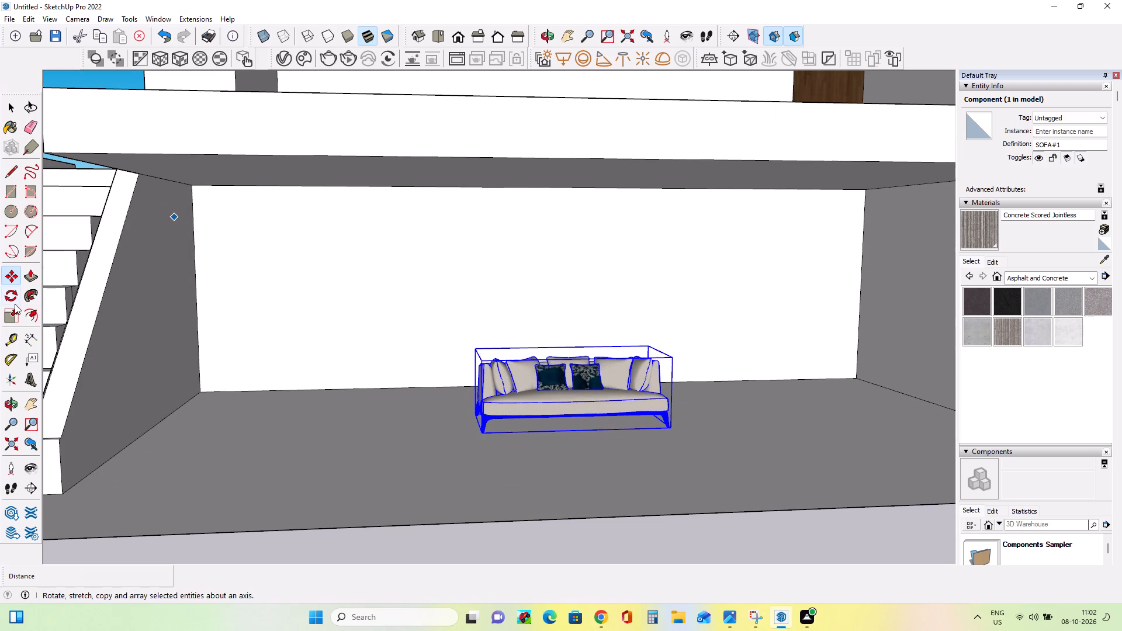
left_click(5, 317)
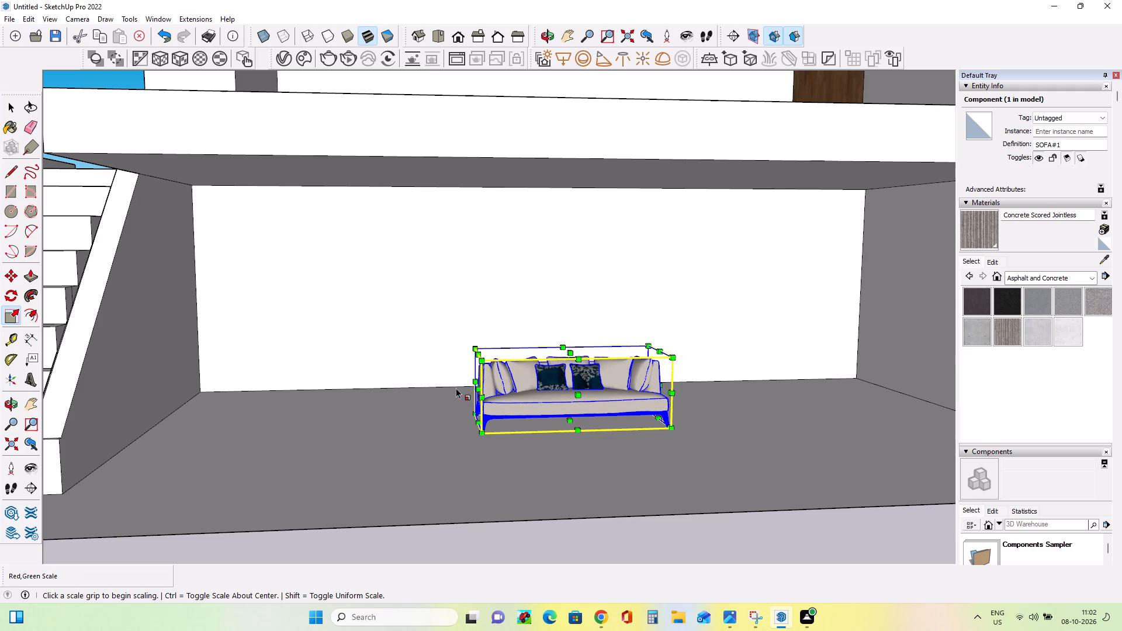
left_click_drag(476, 389, 470, 391)
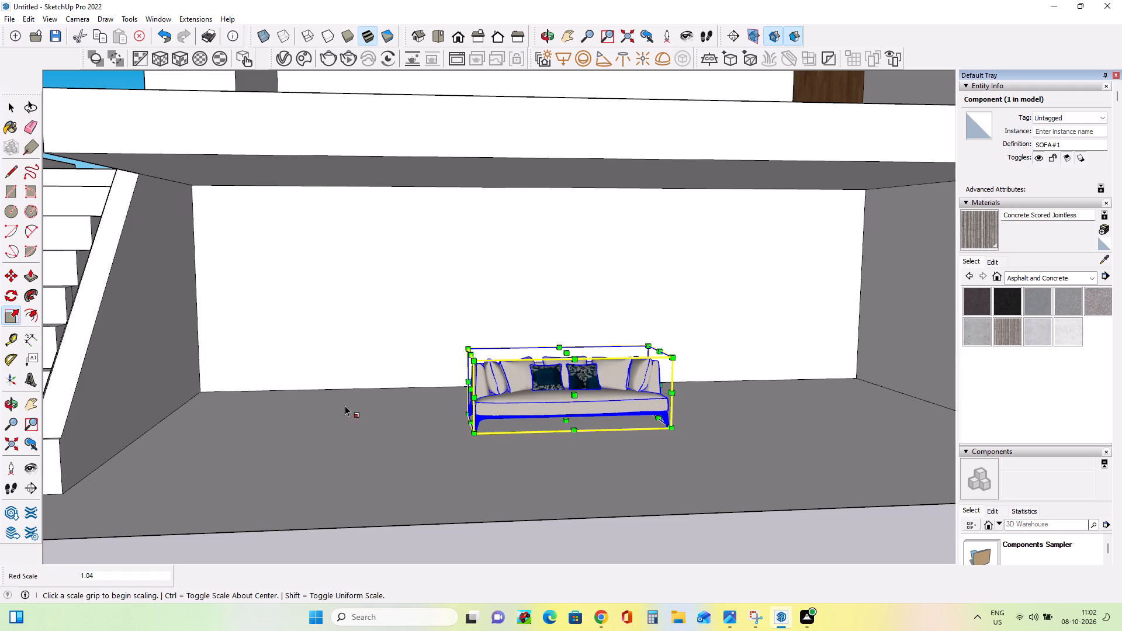
left_click(467, 391)
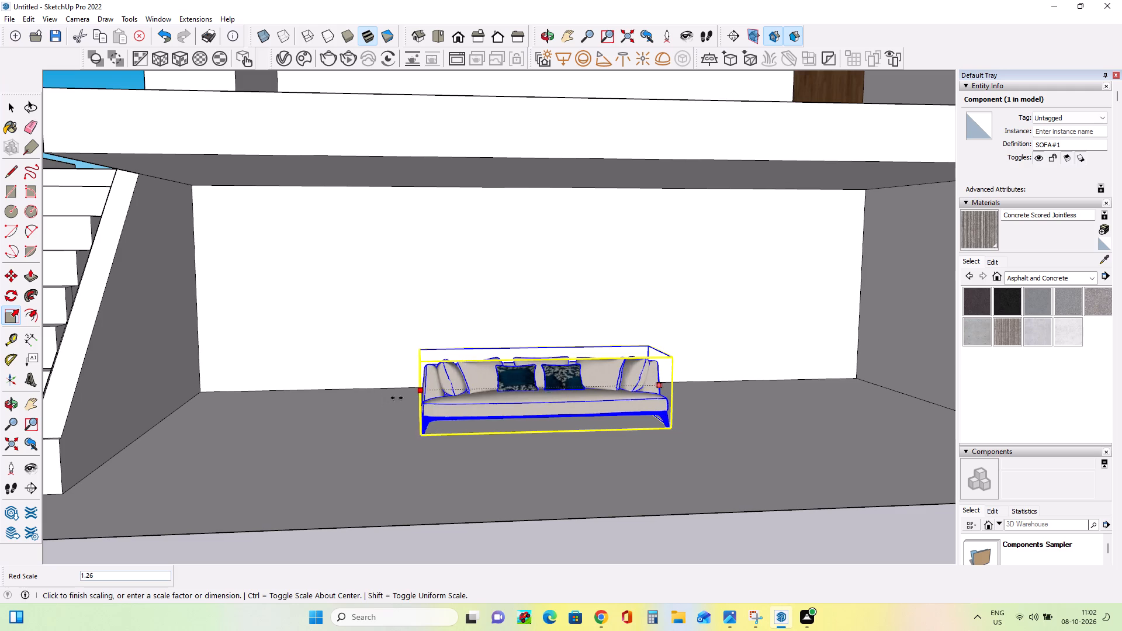
left_click(321, 406)
left_click(497, 351)
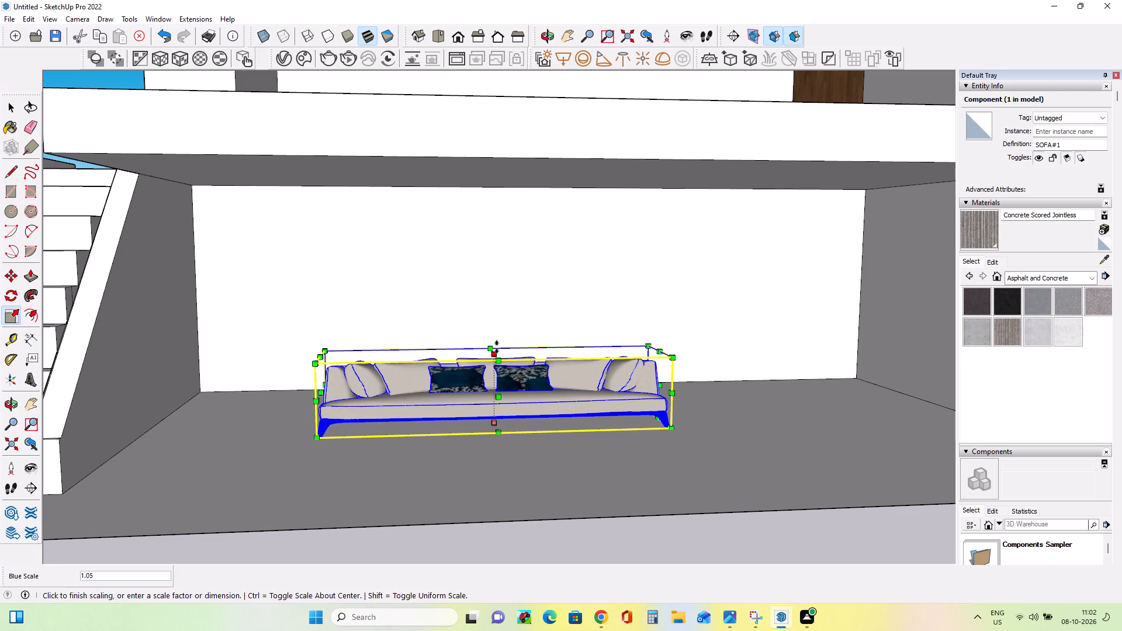
left_click(517, 251)
middle_click_drag(734, 363, 538, 383)
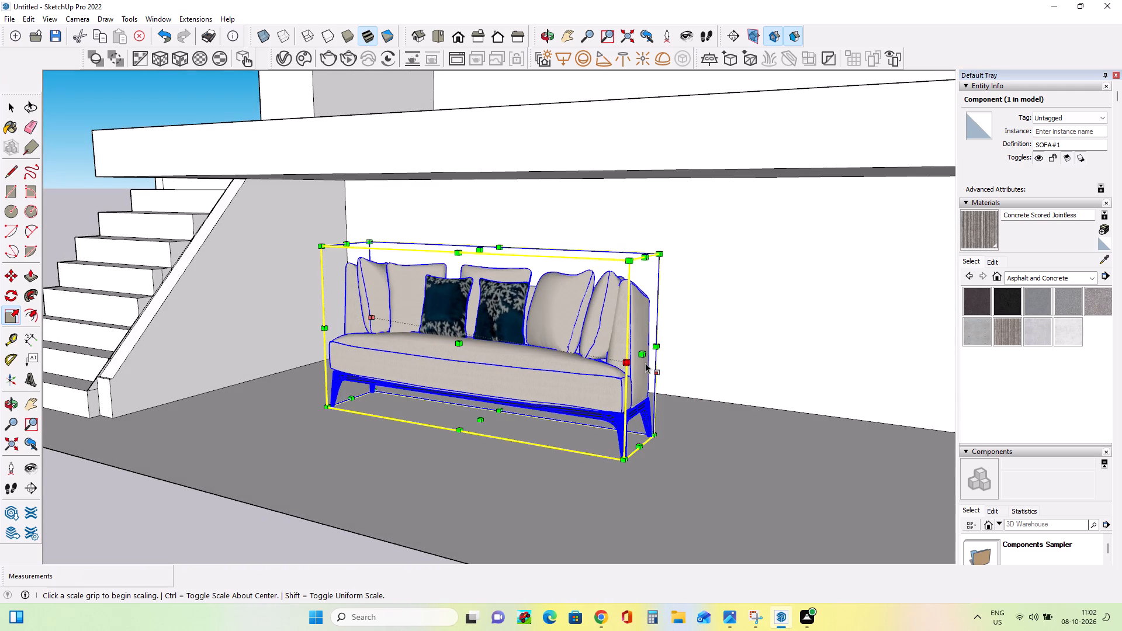
left_click(639, 352)
left_click(841, 426)
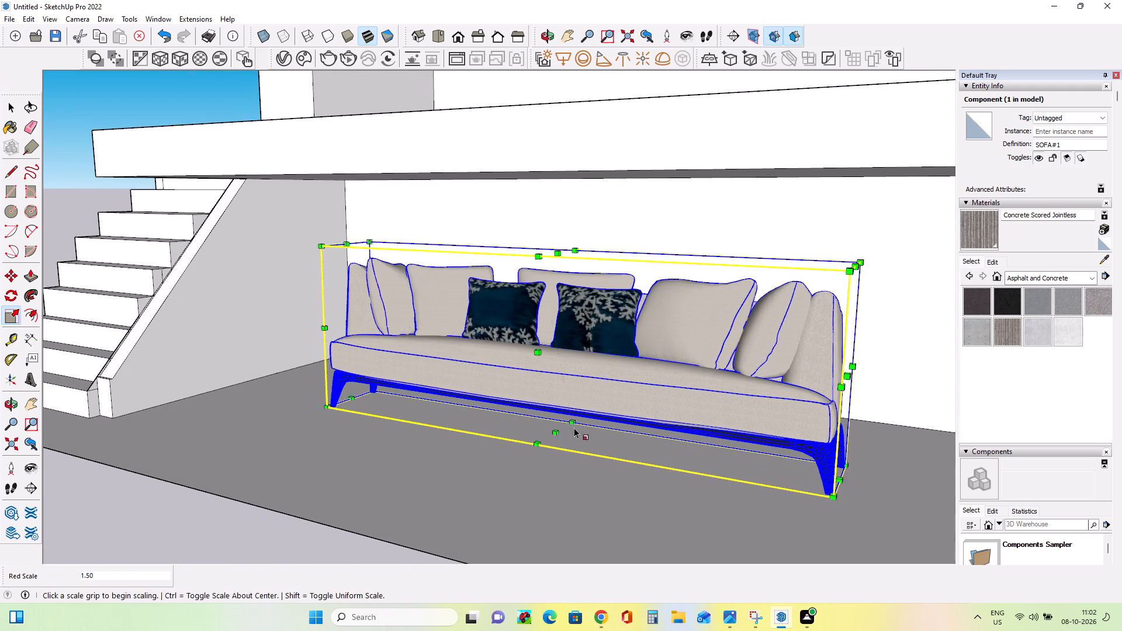
Scale the sofa along the green axis to deepen its seat towards the open front of the floor.
middle_click_drag(576, 429, 746, 445)
left_click(662, 352)
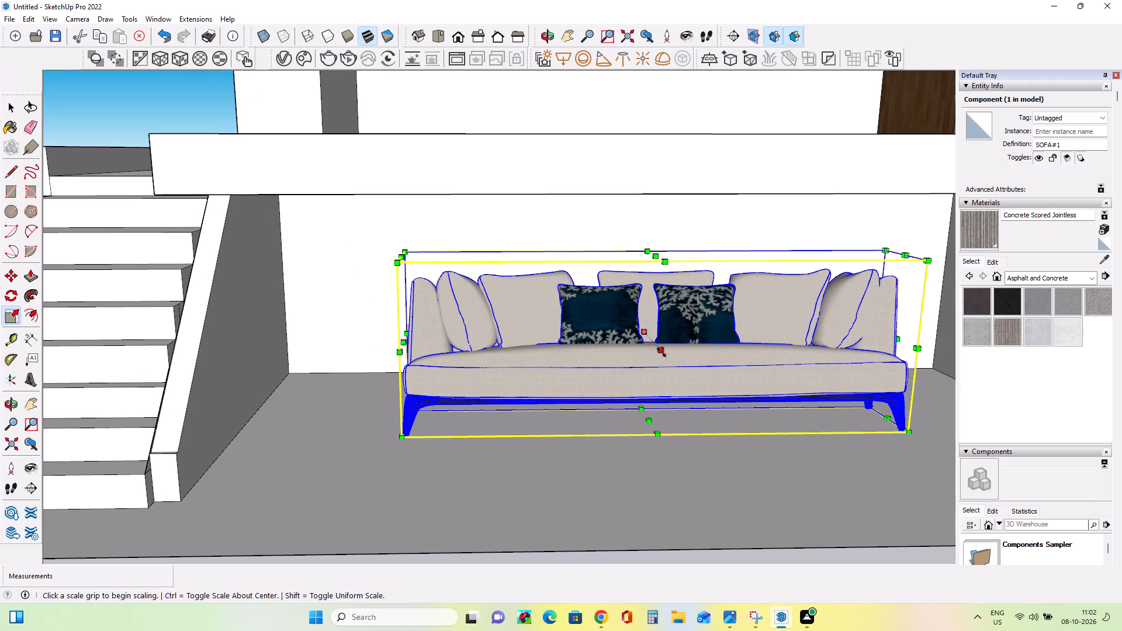
scroll(692, 438, "down", 7)
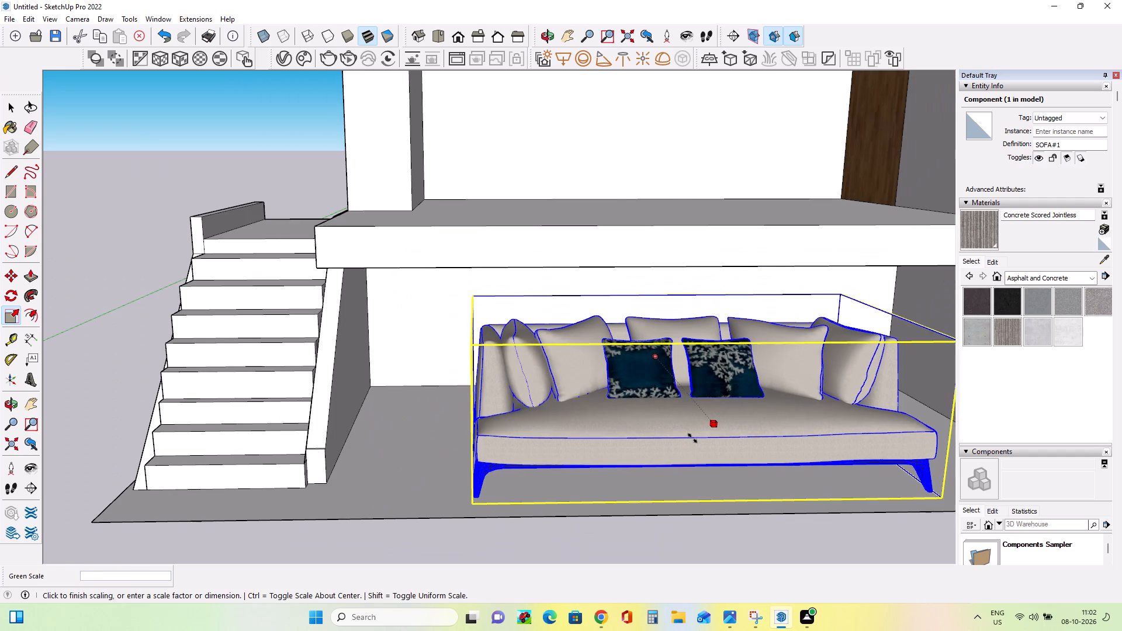
left_click(694, 430)
Scale the sofa down along the blue axis so it sits lower beneath the floor slab above.
middle_click_drag(721, 461, 808, 512)
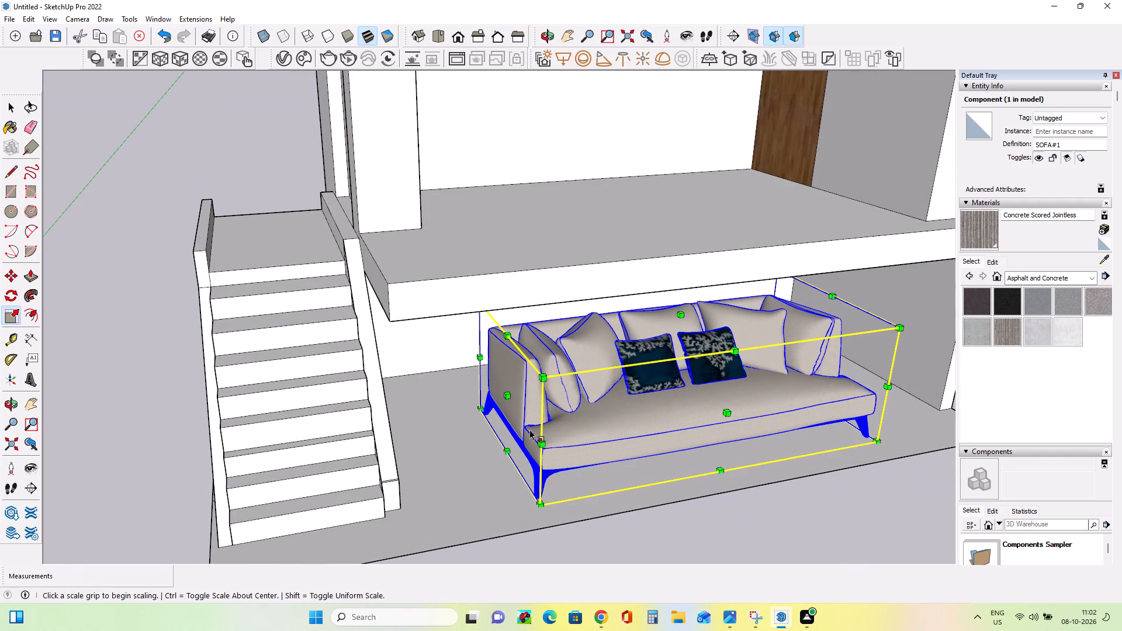
middle_click_drag(553, 418, 510, 356)
scroll(510, 356, "down", 7)
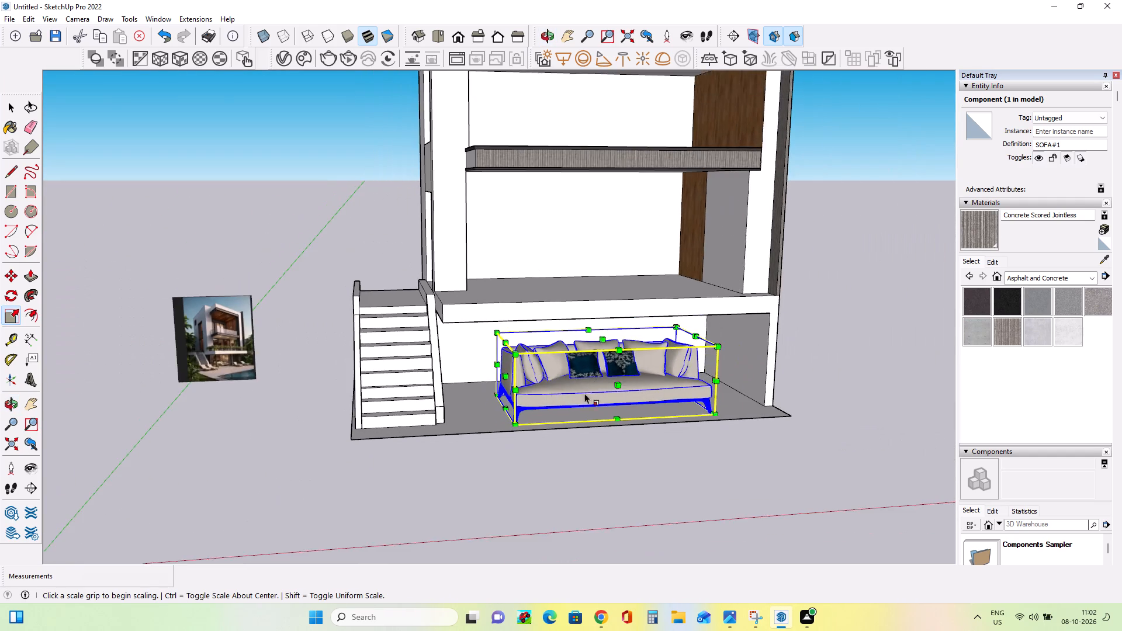
middle_click_drag(622, 393, 583, 425)
left_click(598, 344)
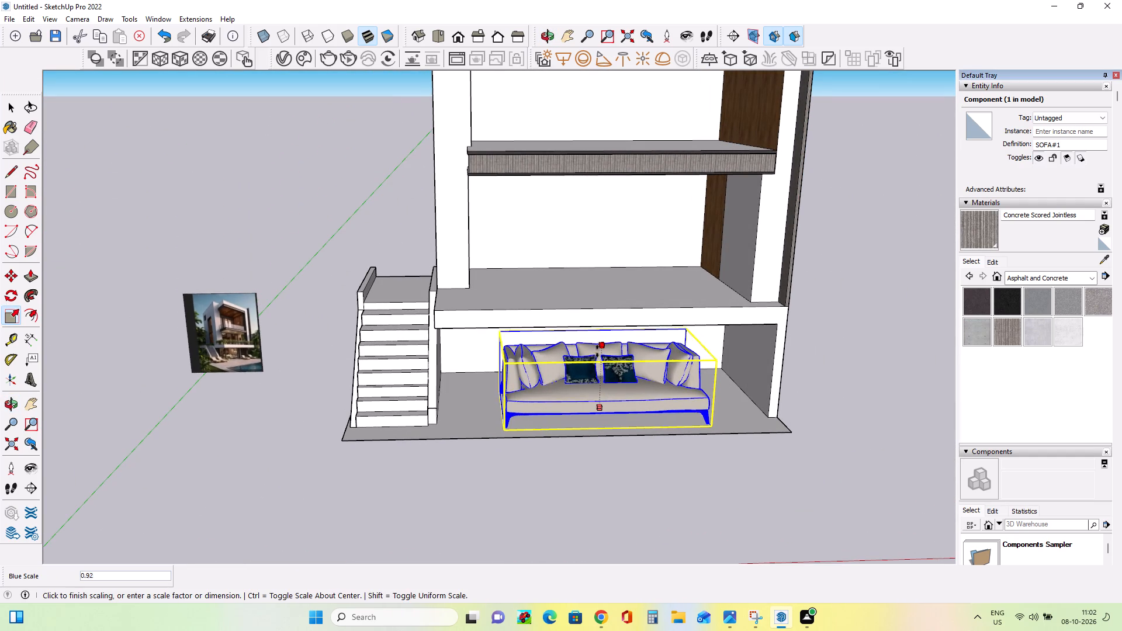
left_click(596, 362)
middle_click_drag(746, 413, 728, 378)
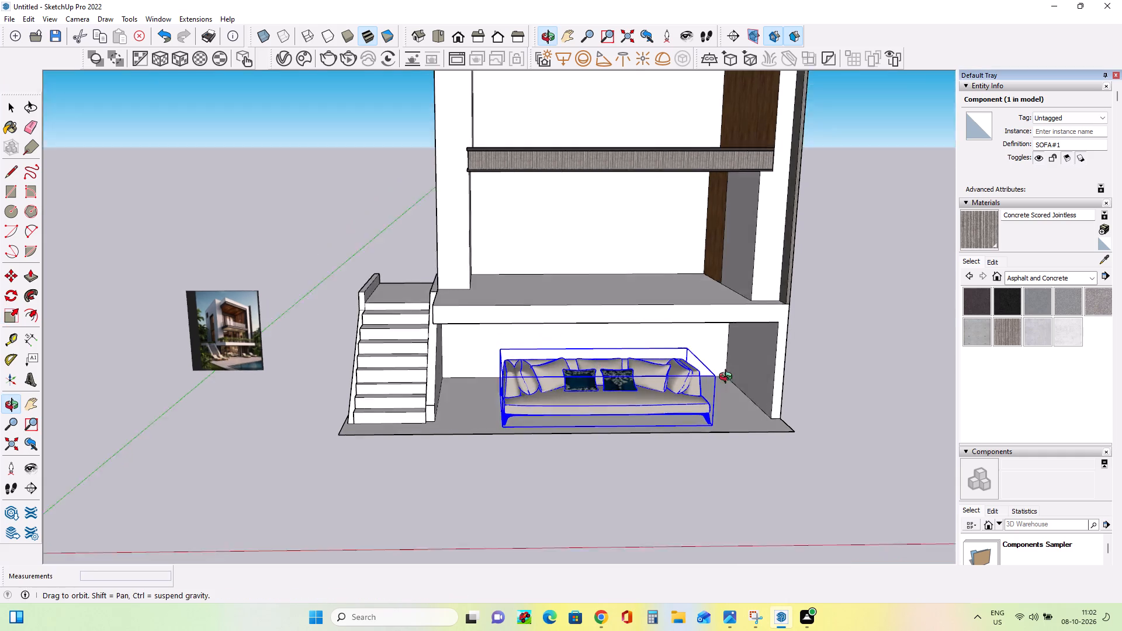
middle_click_drag(728, 378, 705, 363)
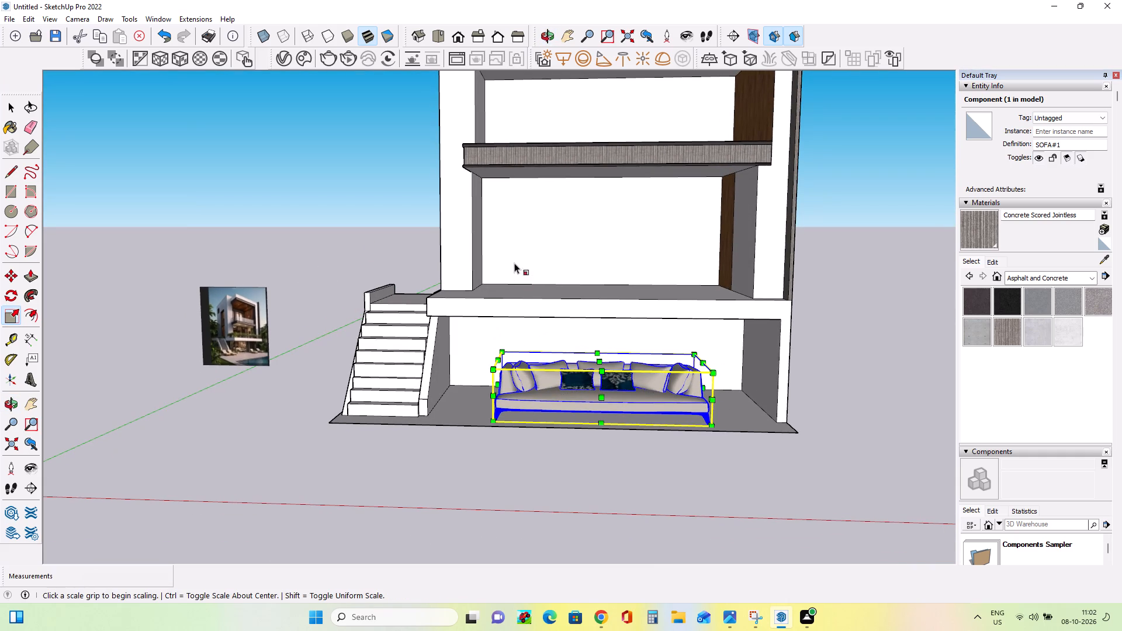
middle_click_drag(600, 383, 615, 415)
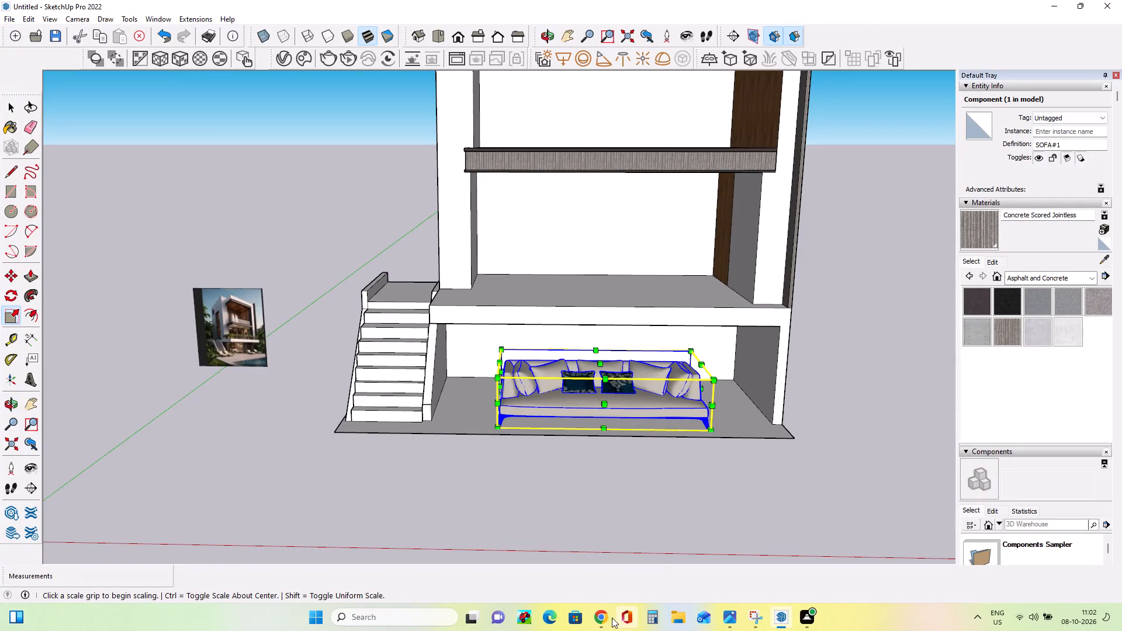
Switch to Chrome and search 3D Warehouse for decor models.
left_click(591, 623)
left_click(464, 89)
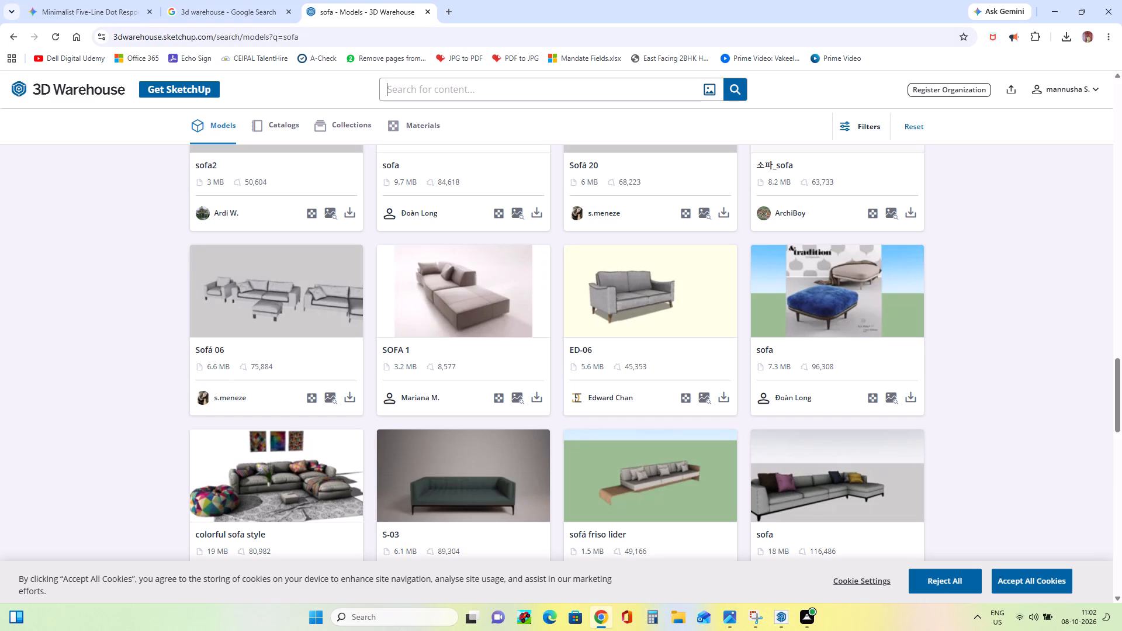
type("de")
type("cor")
key("Return")
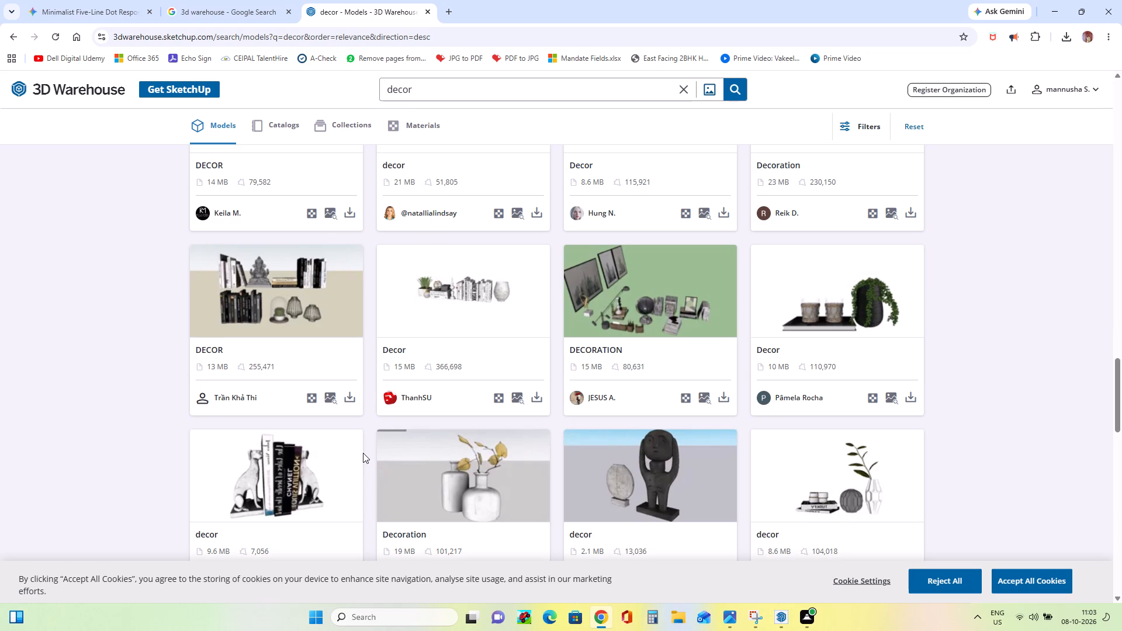
Browse the decor models, loading more of them, and open the Decor wall unit with three arched shelf niches to inspect its preview.
scroll(362, 453, "down", 4)
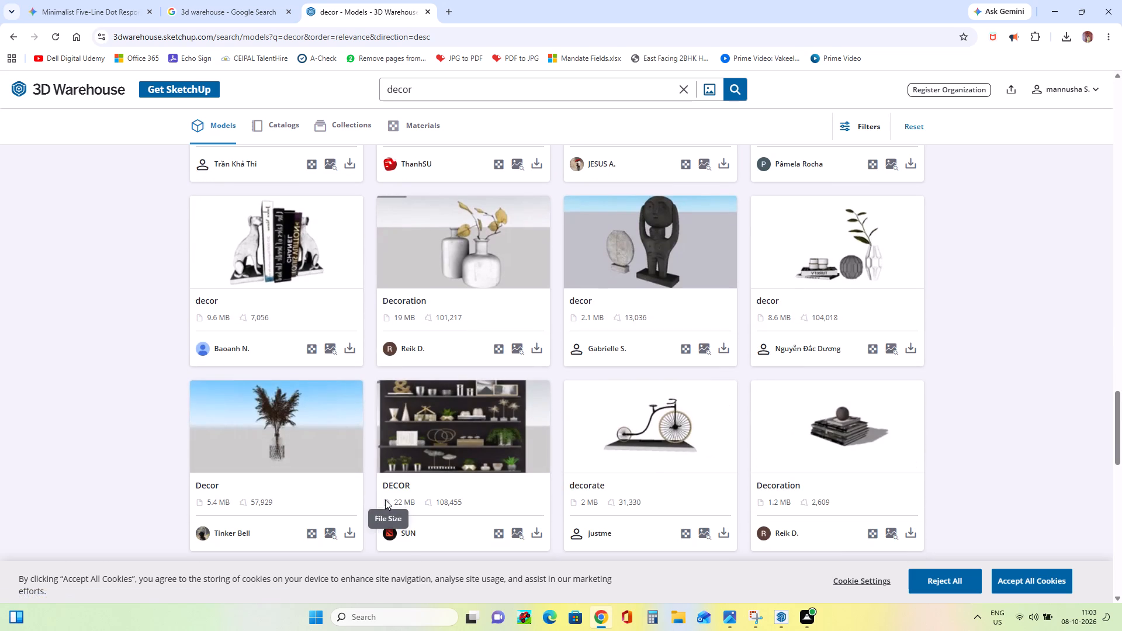
scroll(386, 499, "down", 4)
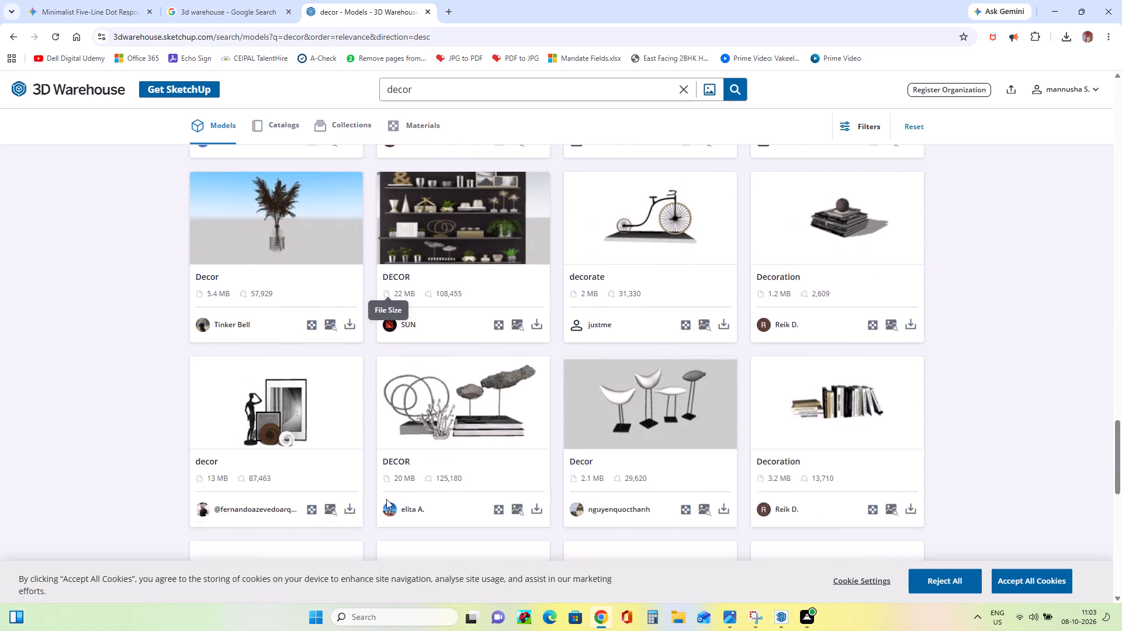
scroll(386, 499, "down", 4)
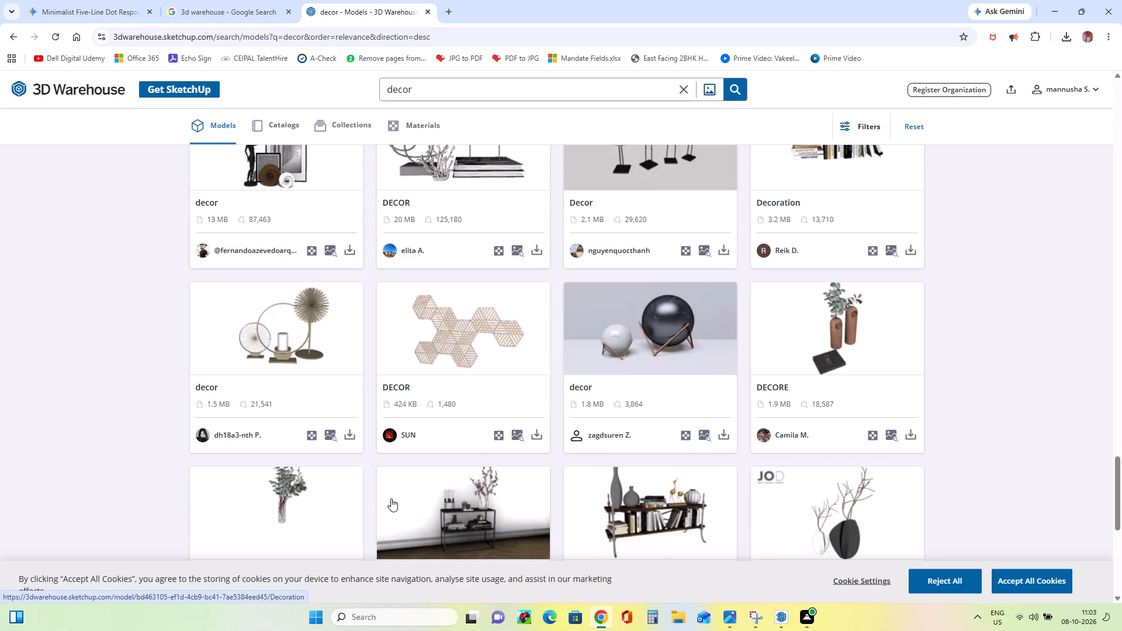
scroll(391, 498, "down", 3)
left_click(531, 523)
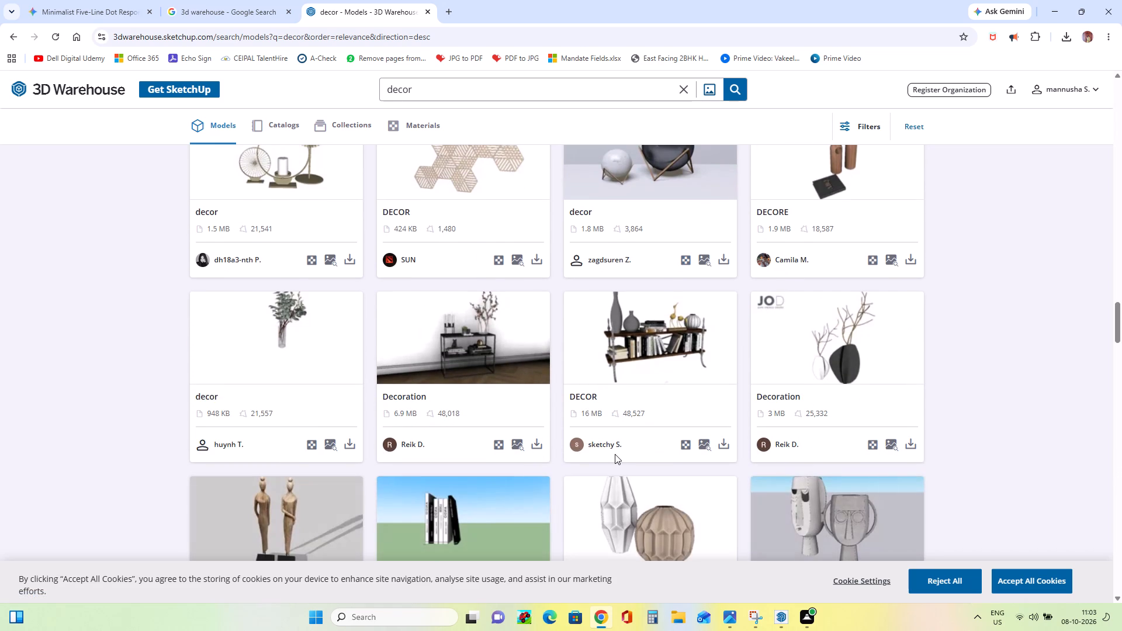
scroll(616, 453, "down", 5)
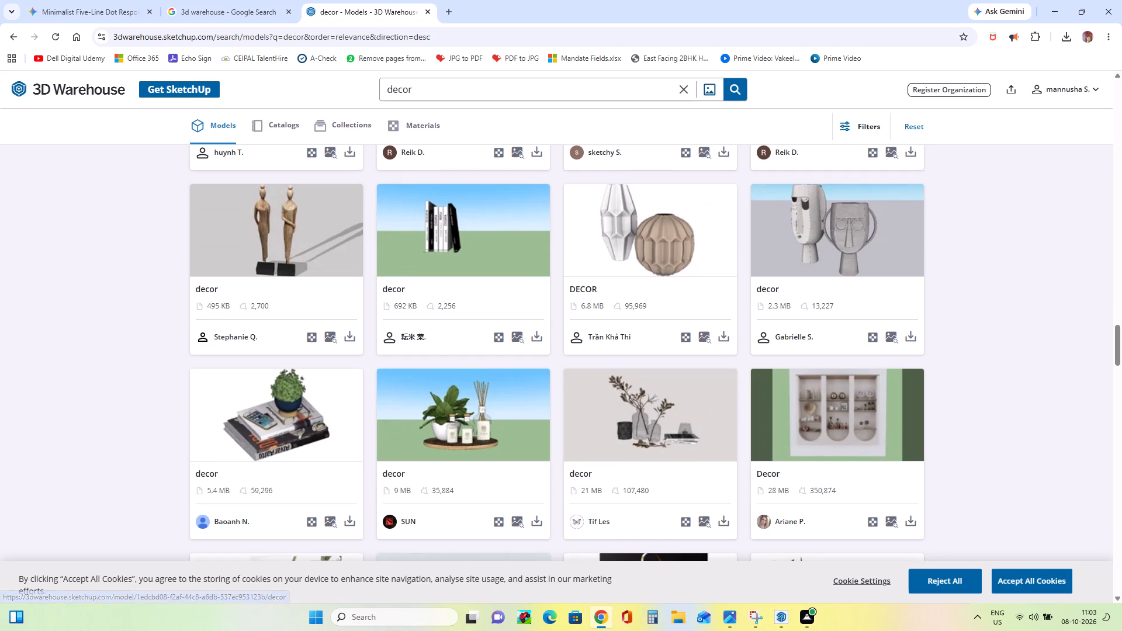
left_click(856, 431)
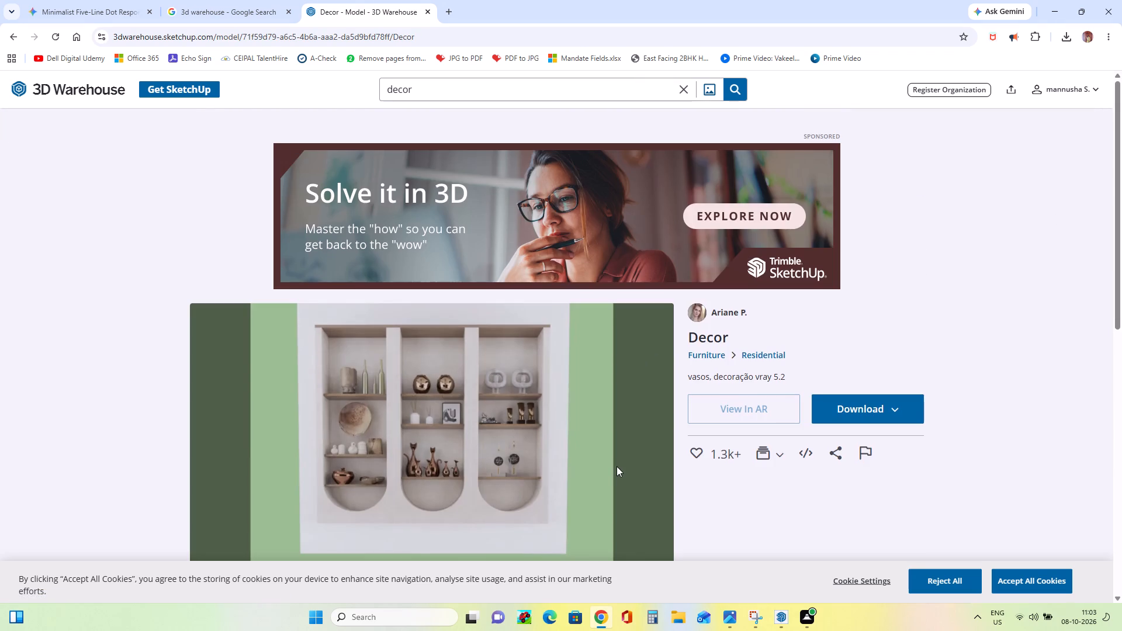
scroll(617, 466, "down", 2)
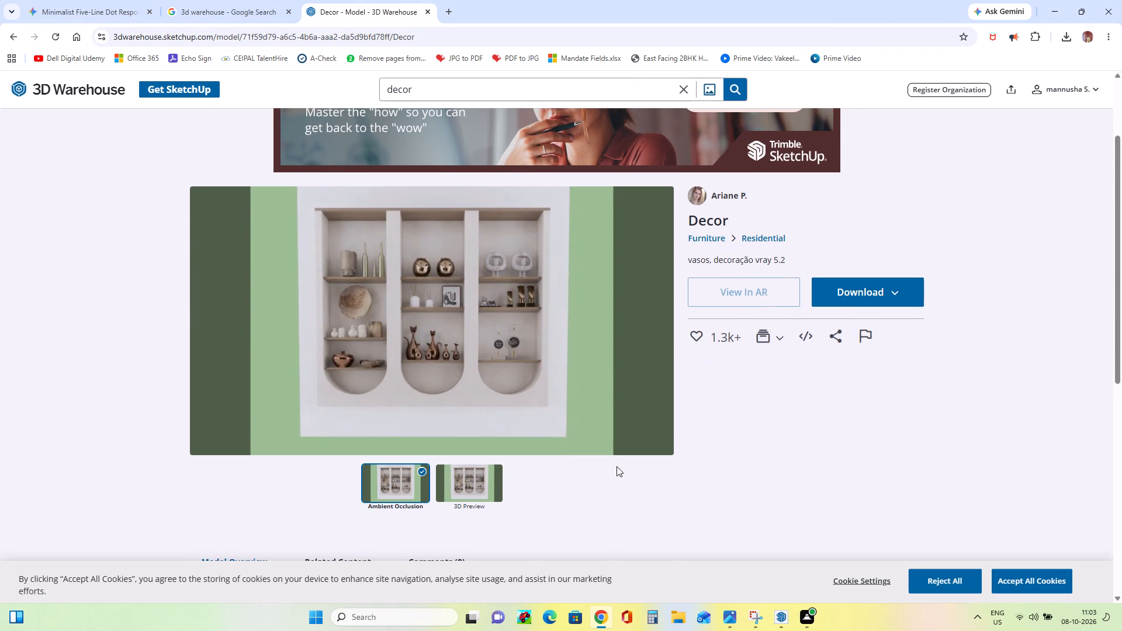
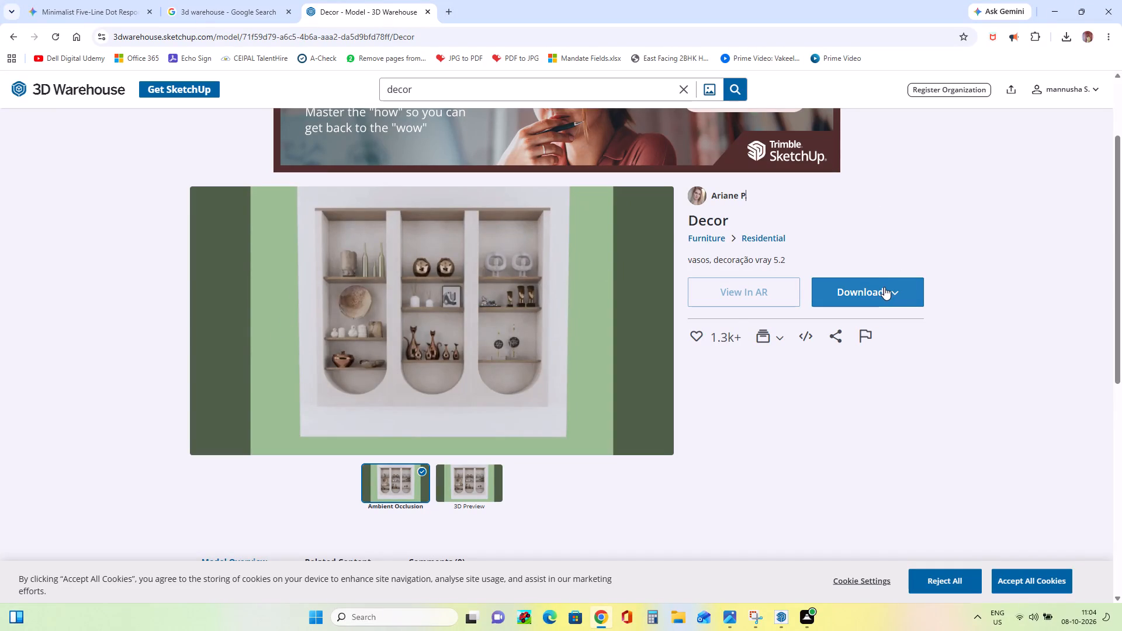
Return to the decor search results and browse the remaining loaded models for a suitable decor piece.
left_click(17, 43)
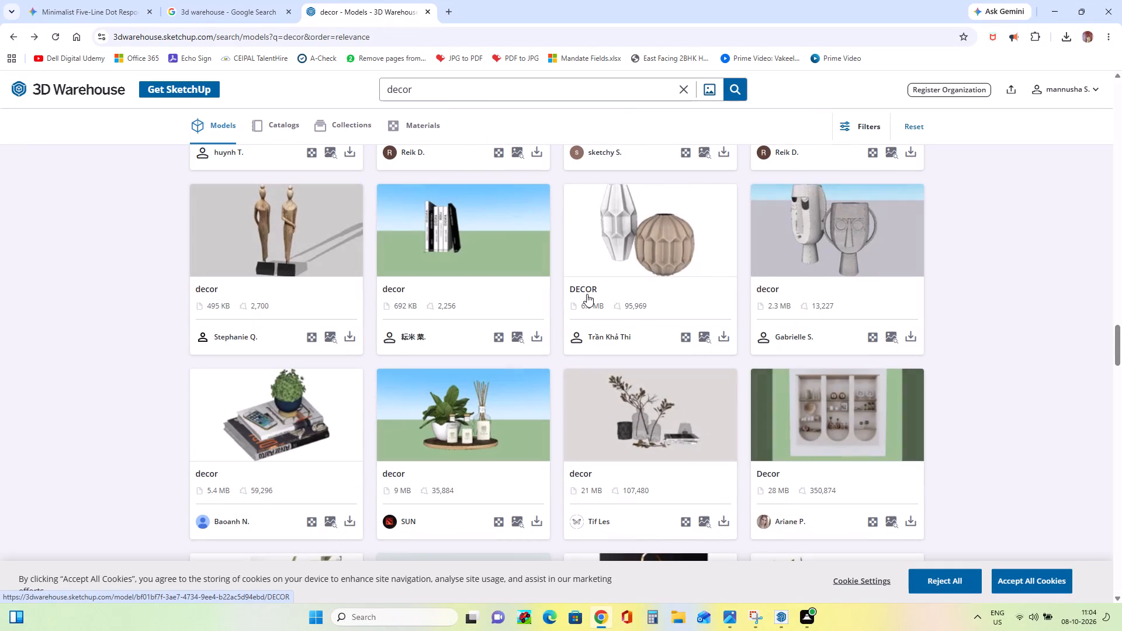
scroll(587, 294, "down", 4)
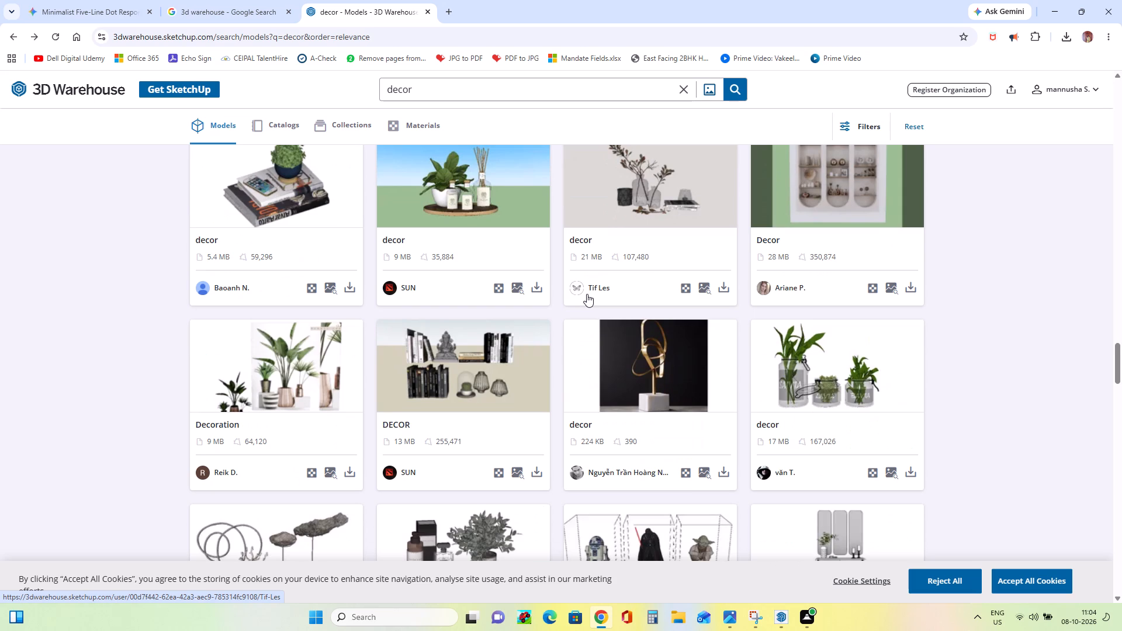
scroll(587, 294, "down", 4)
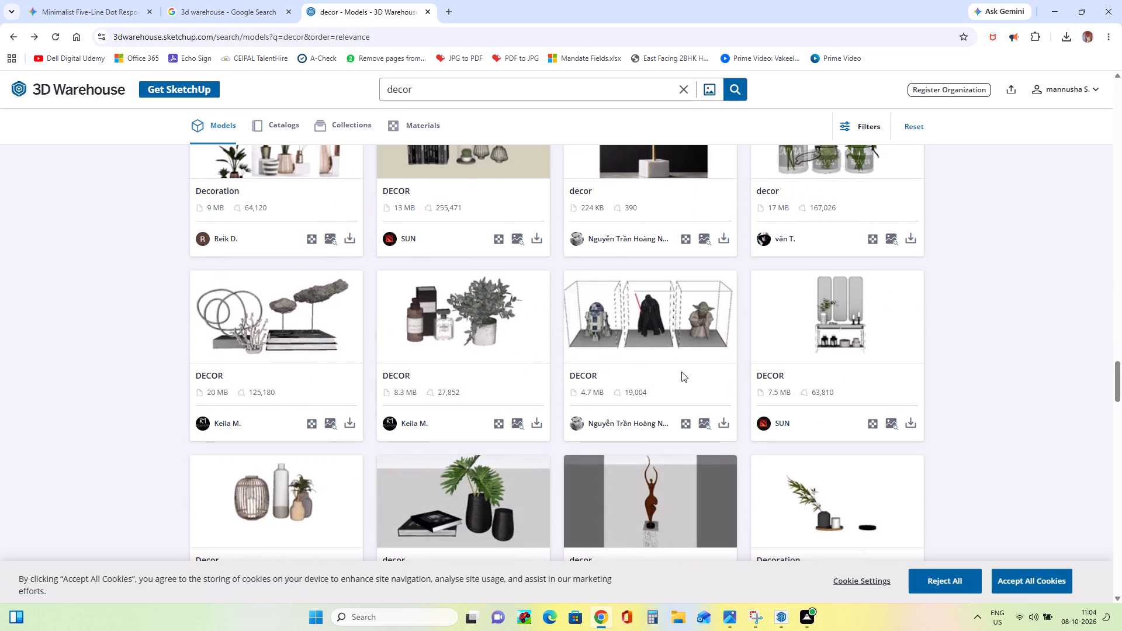
scroll(722, 393, "down", 6)
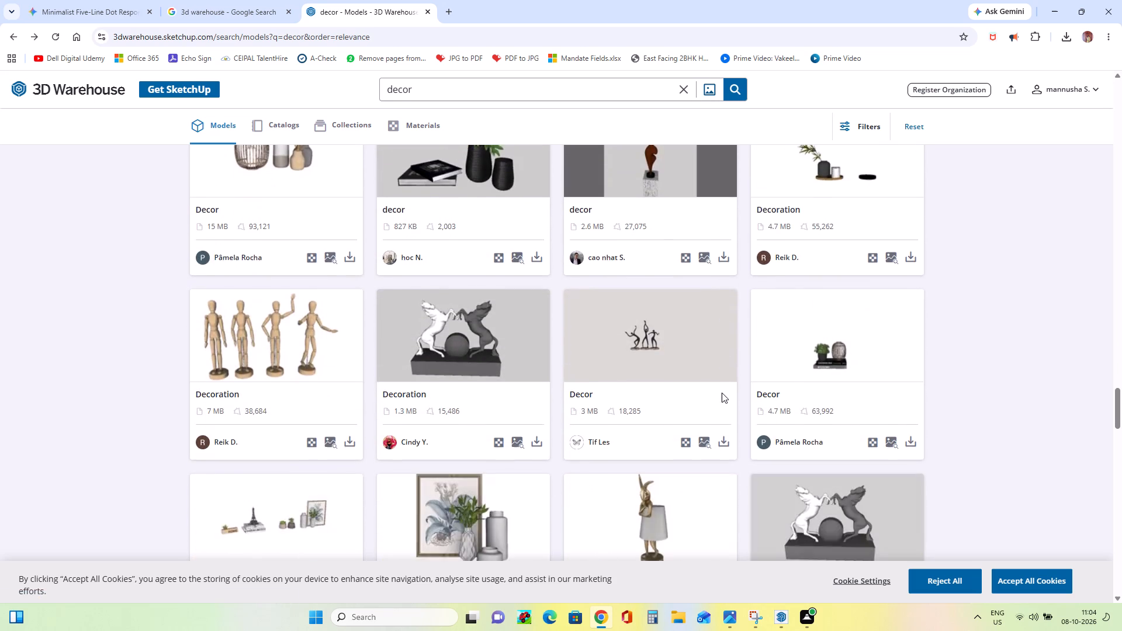
scroll(722, 393, "down", 4)
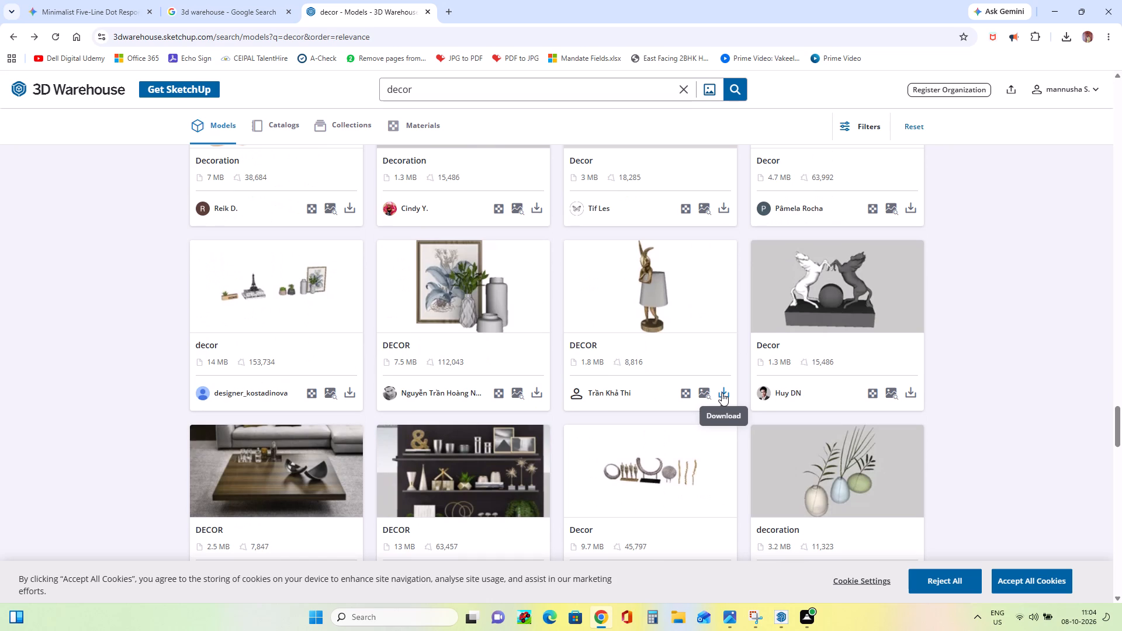
scroll(722, 393, "down", 4)
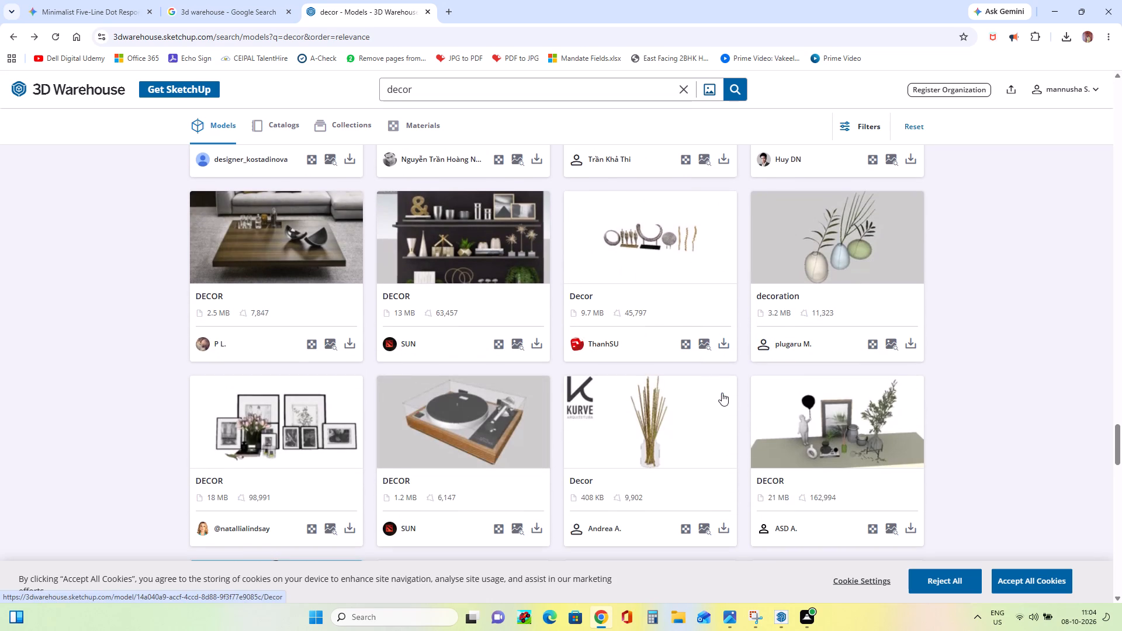
scroll(722, 393, "down", 11)
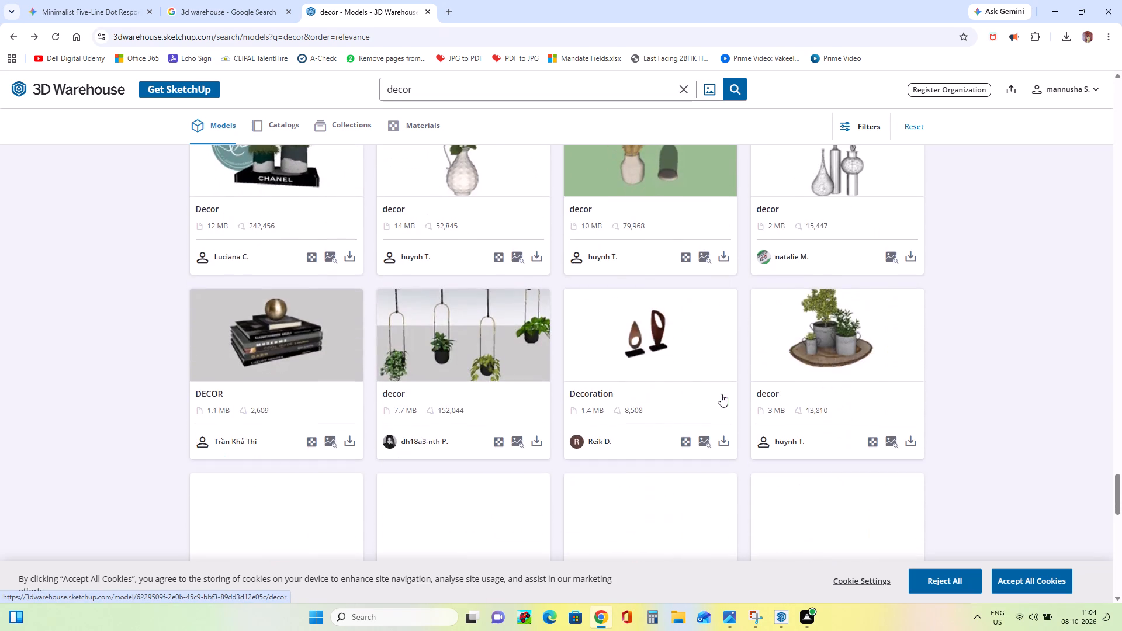
scroll(721, 394, "down", 7)
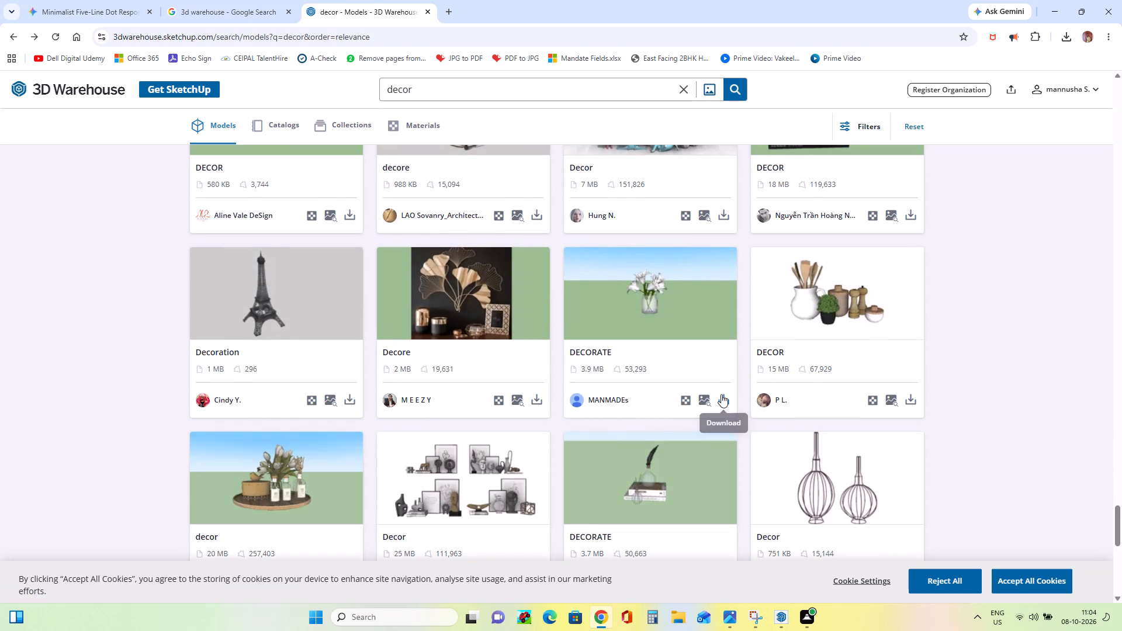
scroll(721, 394, "down", 4)
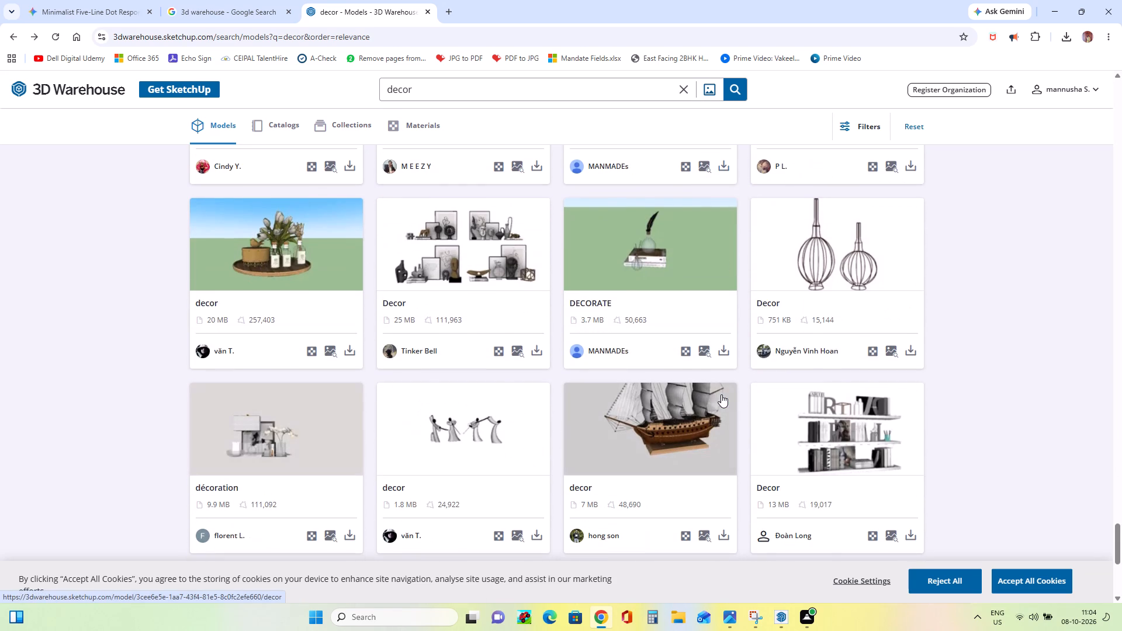
scroll(721, 394, "down", 4)
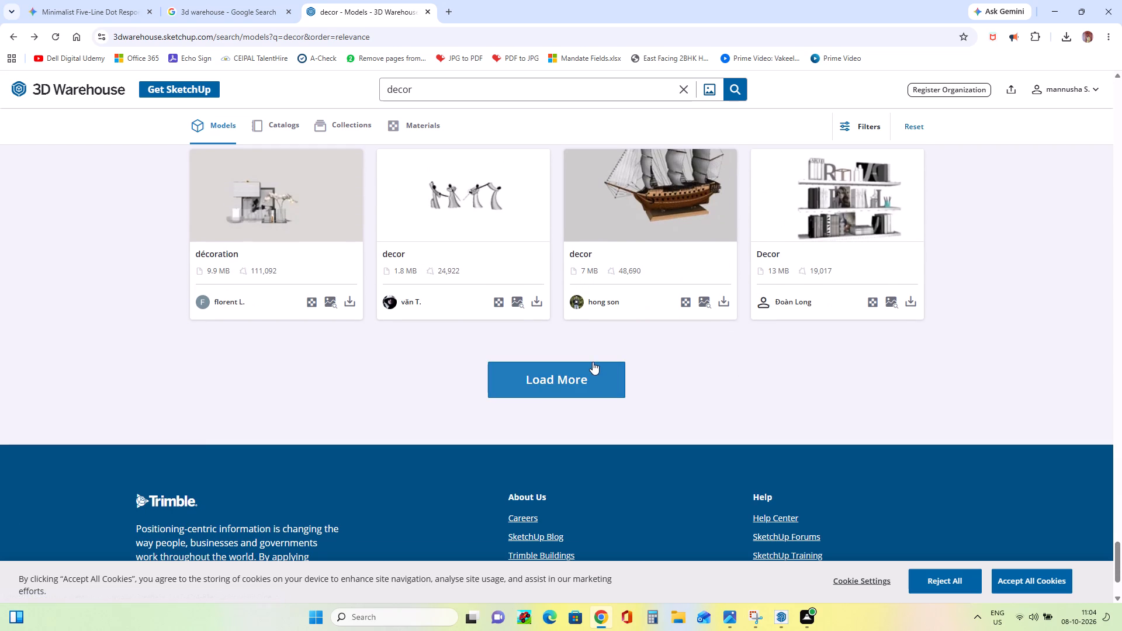
Load more decor results and examine the additional models for a piece that suits the villa interior.
left_click(595, 379)
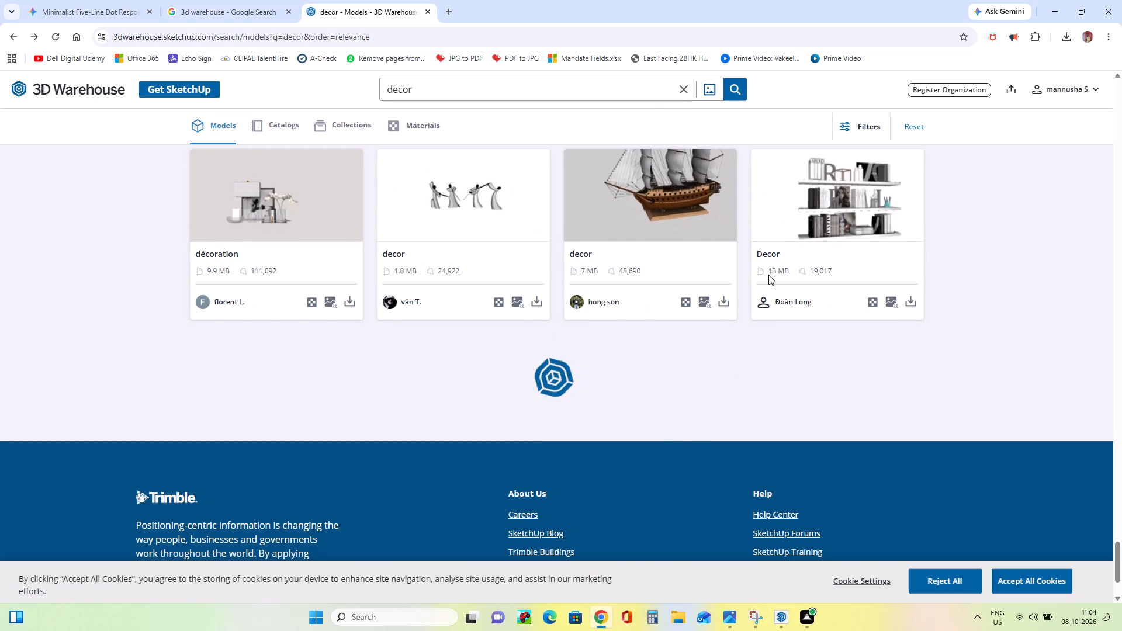
scroll(672, 328, "down", 4)
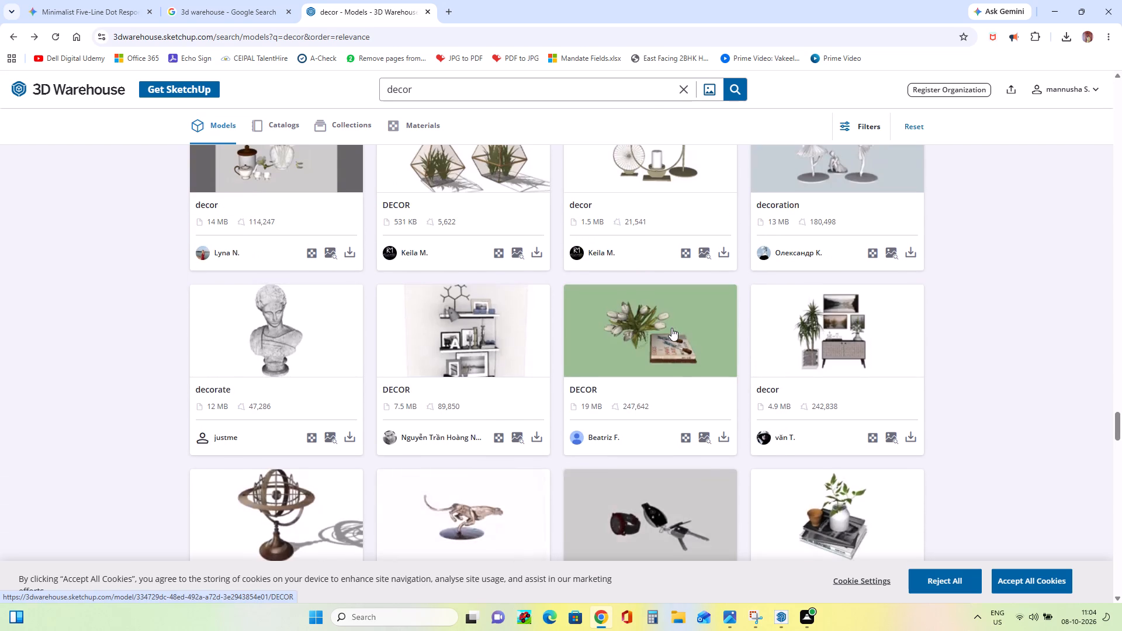
scroll(671, 328, "down", 7)
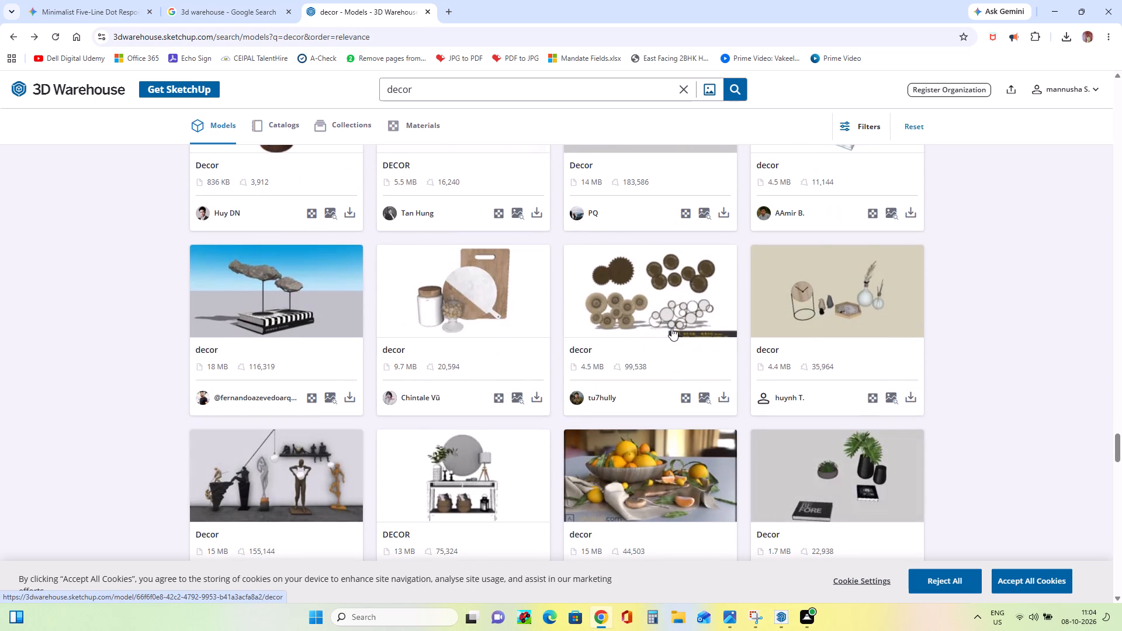
scroll(671, 328, "down", 7)
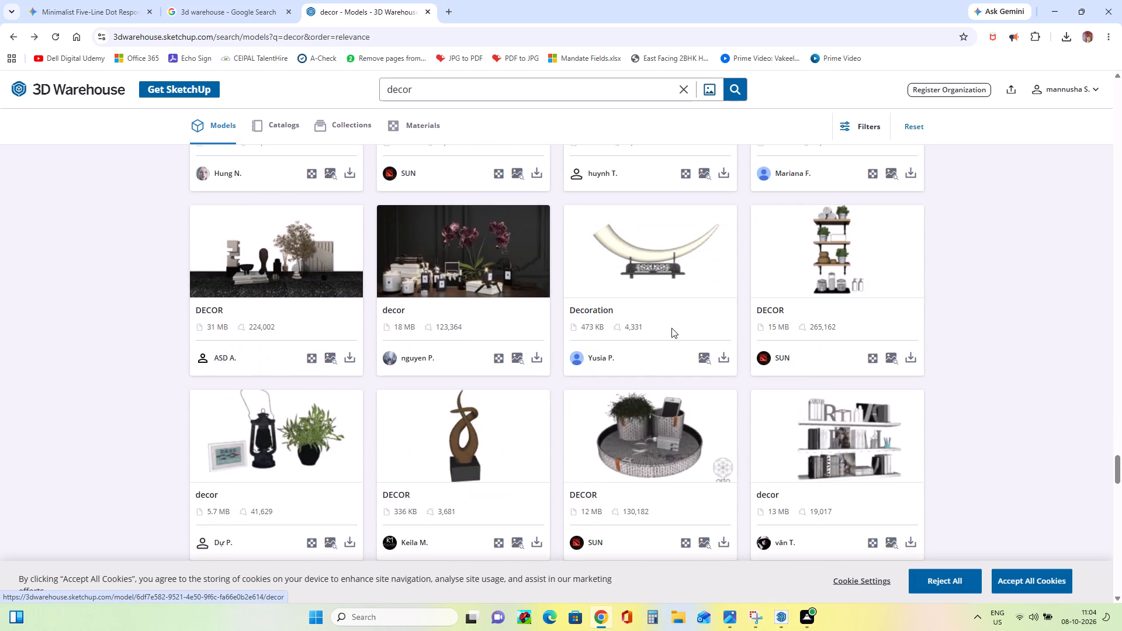
scroll(671, 328, "up", 4)
scroll(671, 328, "down", 5)
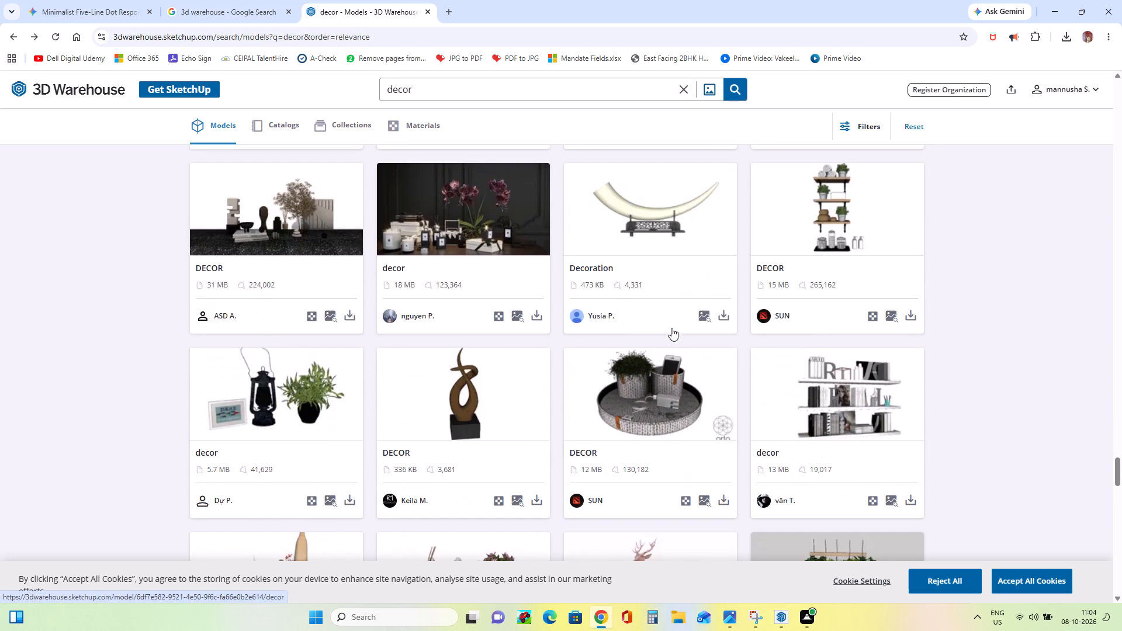
scroll(671, 328, "down", 3)
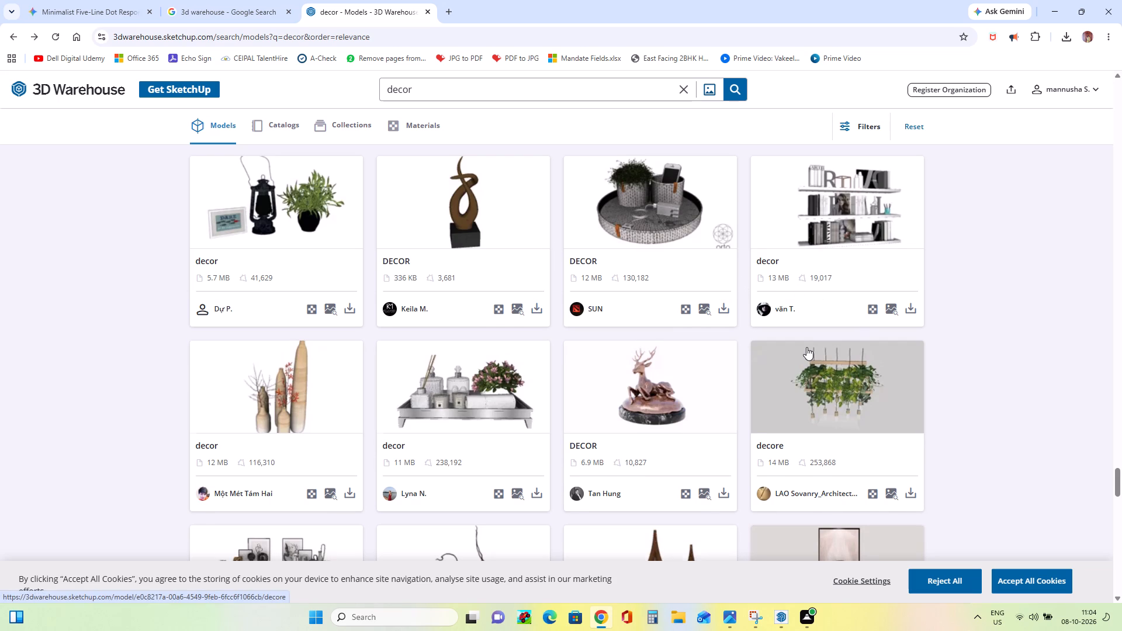
scroll(806, 347, "down", 11)
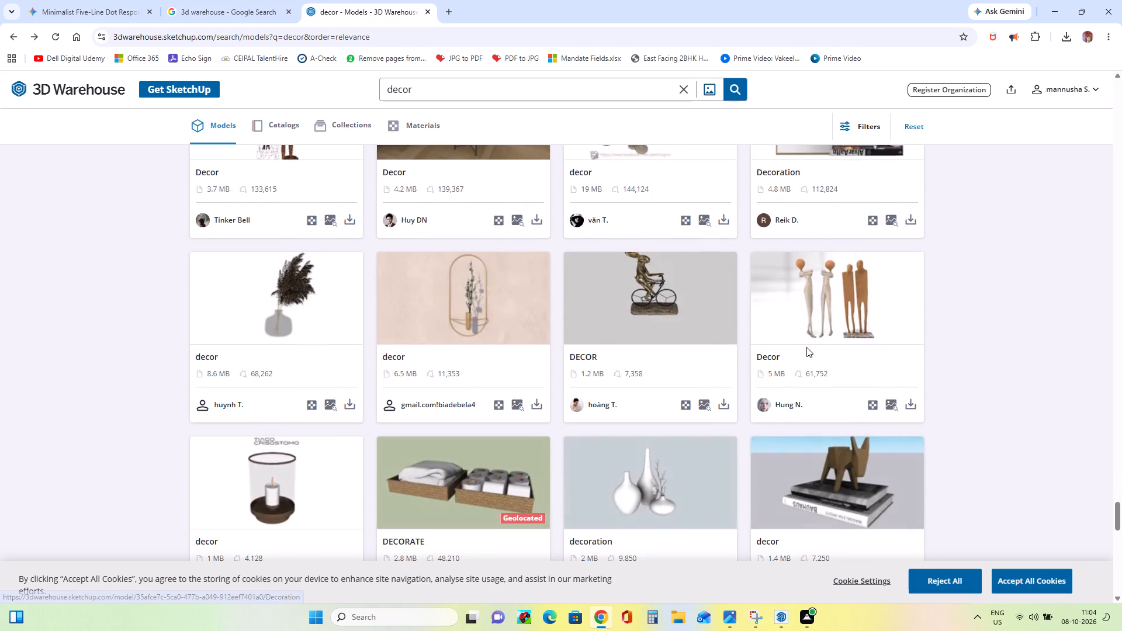
scroll(806, 347, "down", 17)
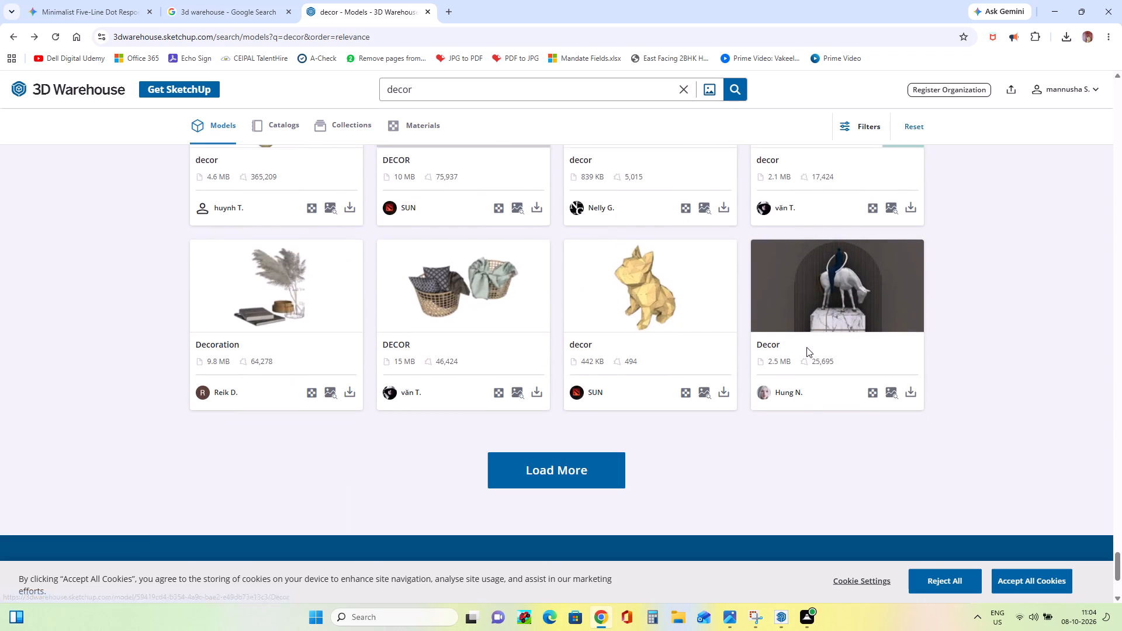
scroll(806, 347, "up", 14)
scroll(806, 347, "down", 1)
Go back to the DECOR console table with three tall mirror panels and download it as a SketchUp file.
scroll(806, 347, "up", 14)
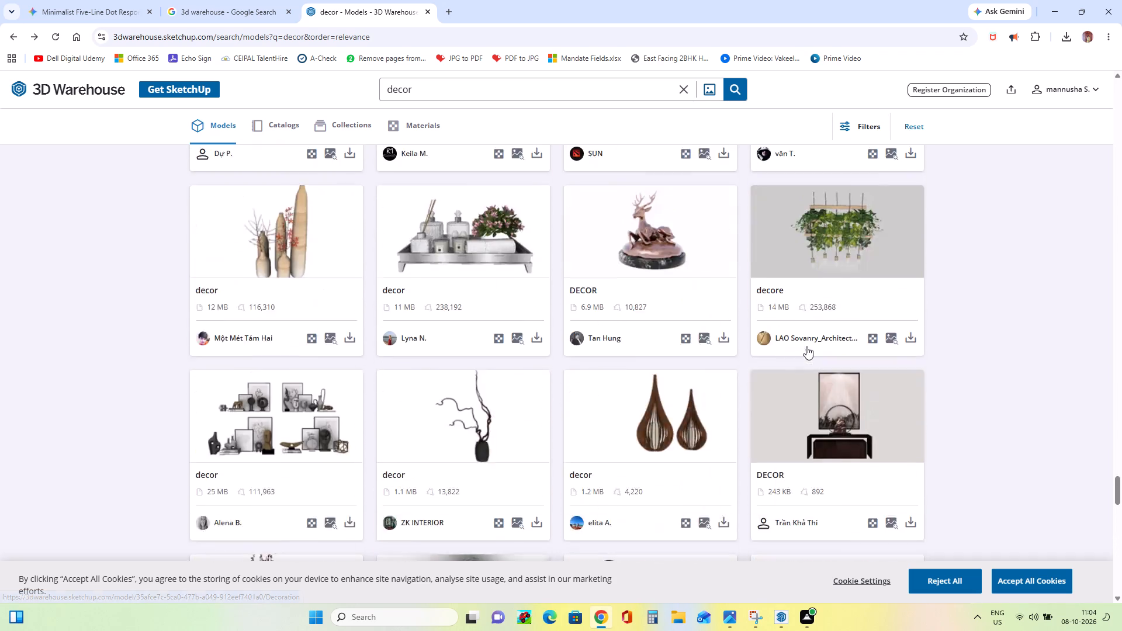
scroll(806, 346, "up", 17)
scroll(806, 346, "up", 5)
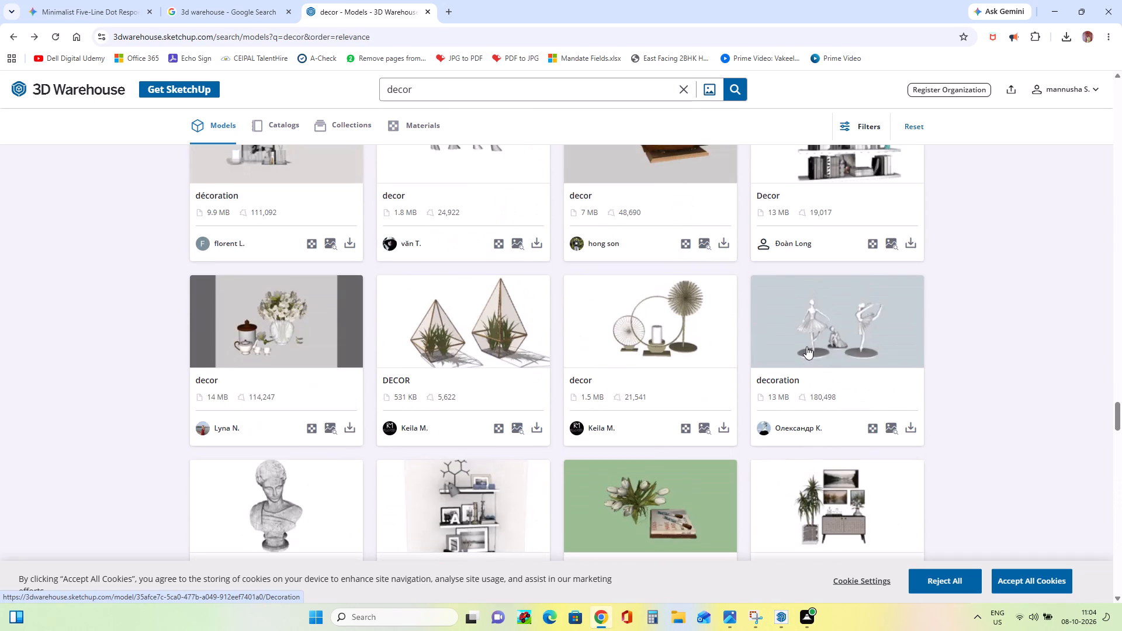
scroll(806, 346, "up", 10)
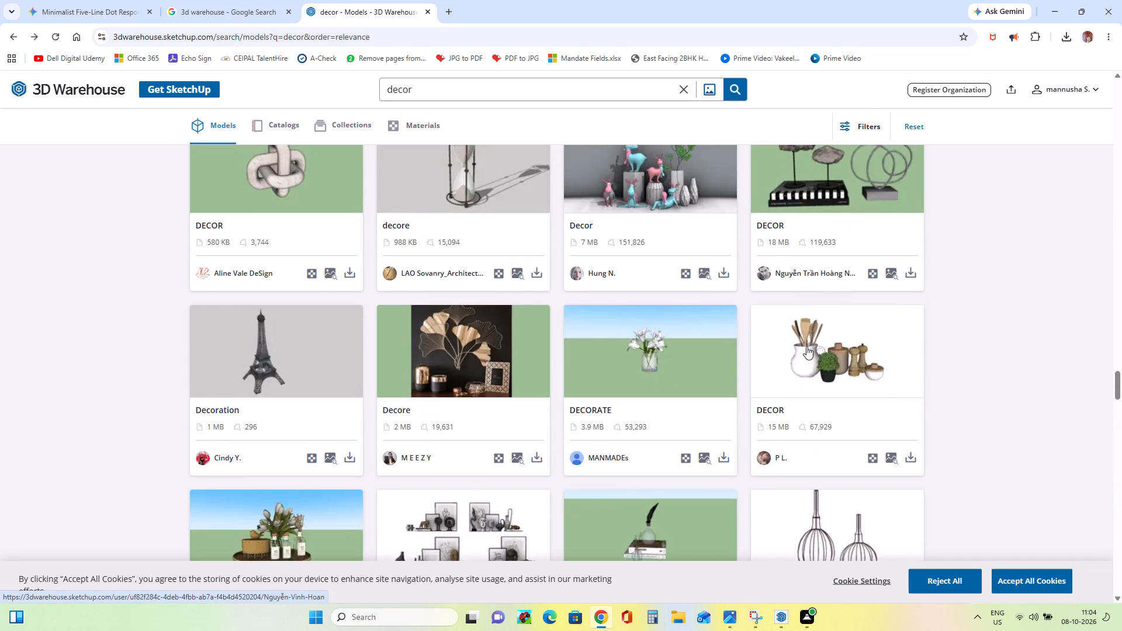
scroll(806, 346, "up", 20)
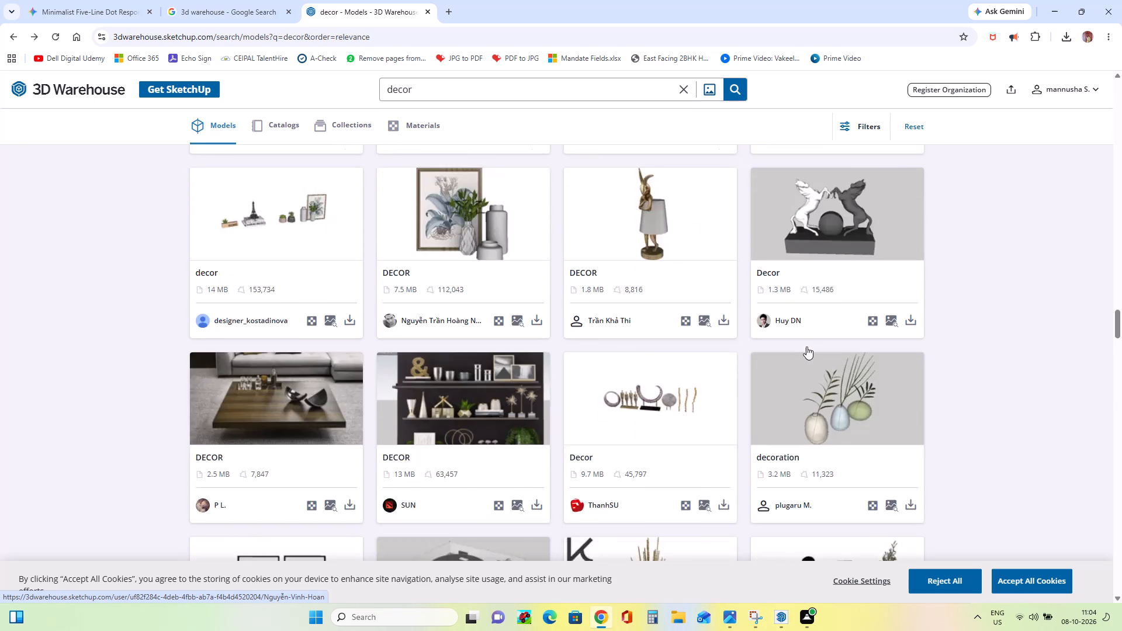
scroll(806, 346, "up", 11)
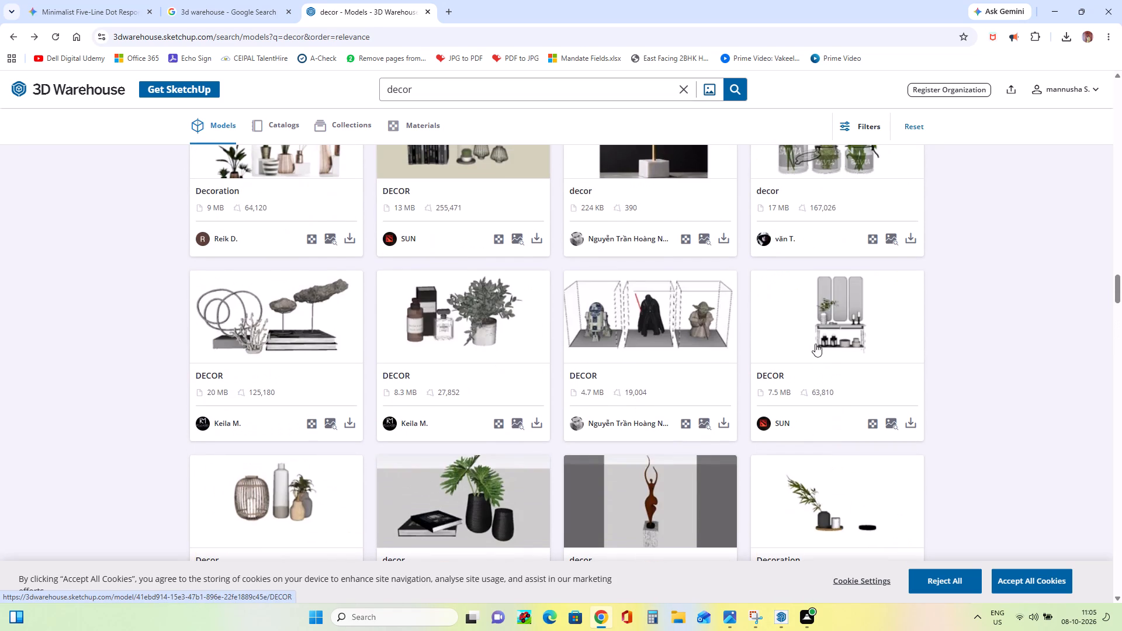
left_click(907, 427)
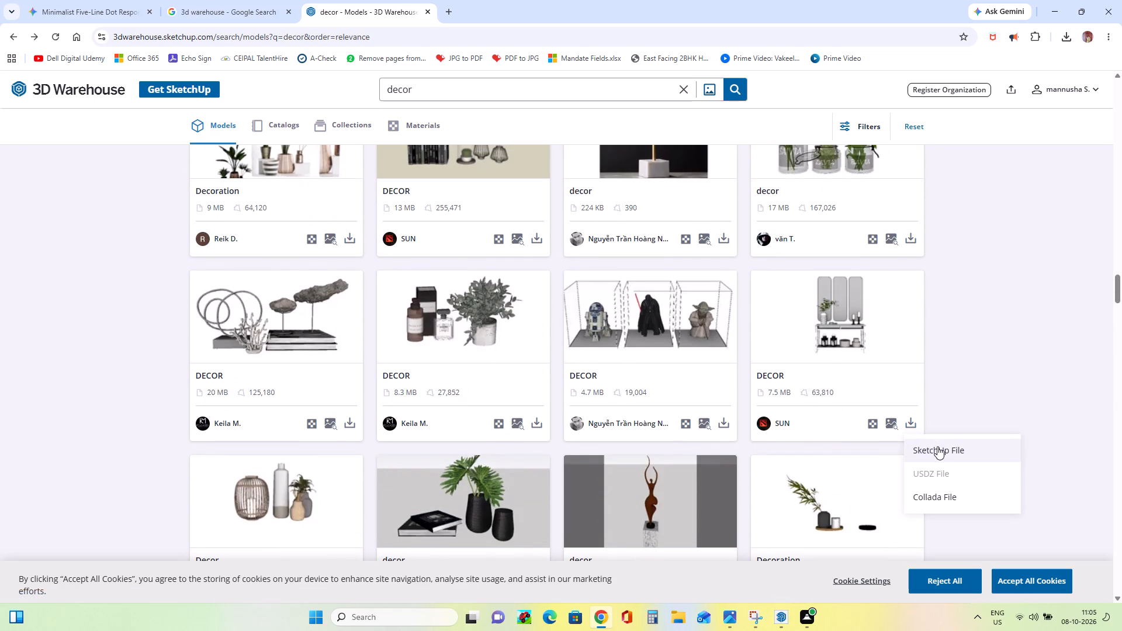
left_click(937, 446)
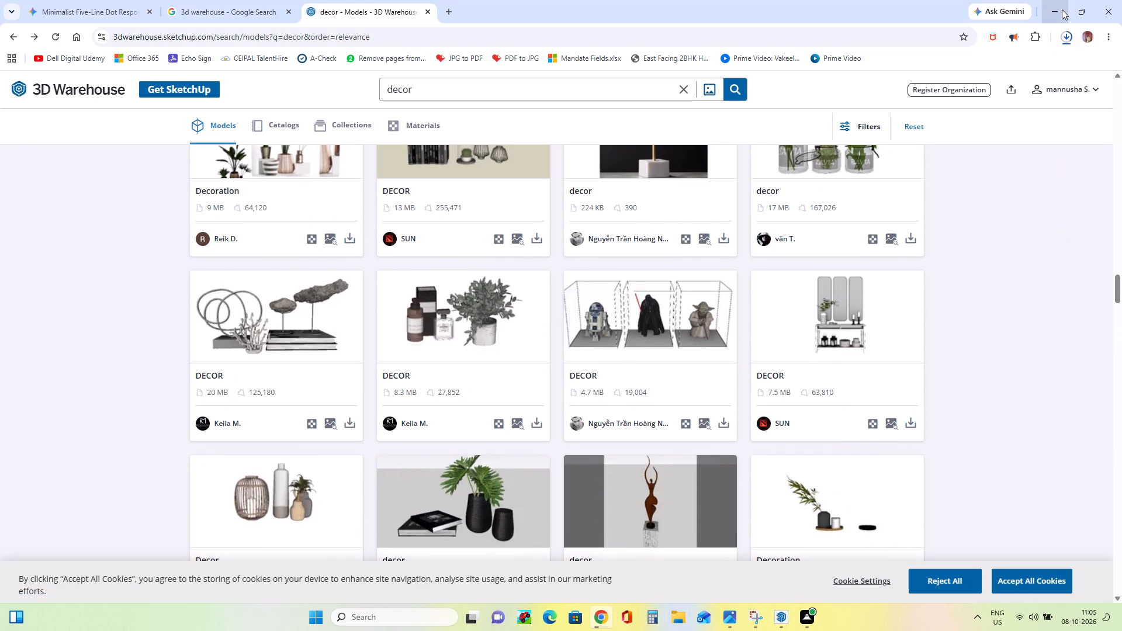
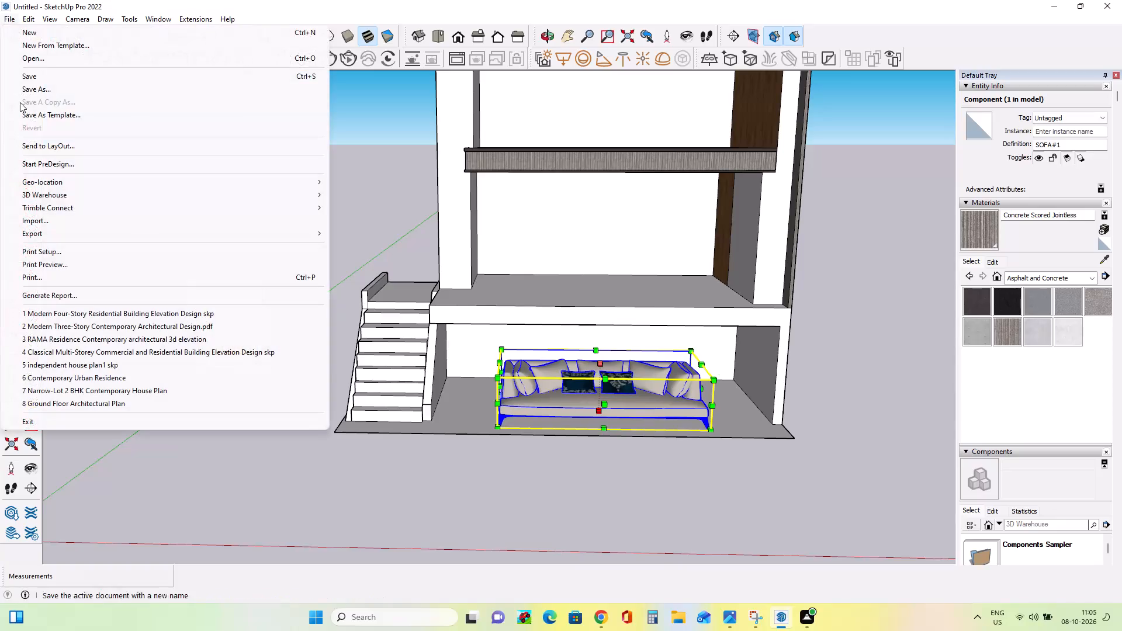
Import the downloaded консоль+и+зеркало console-and-mirrors model and place it on the ground beside the villa.
left_click(50, 223)
left_click(509, 258)
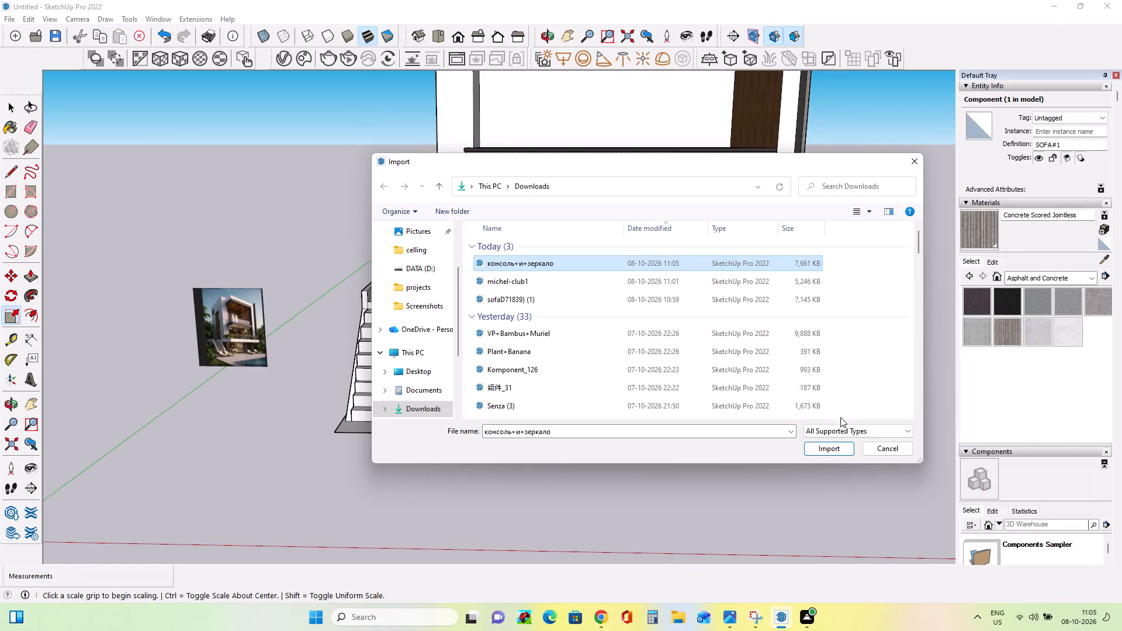
left_click(836, 451)
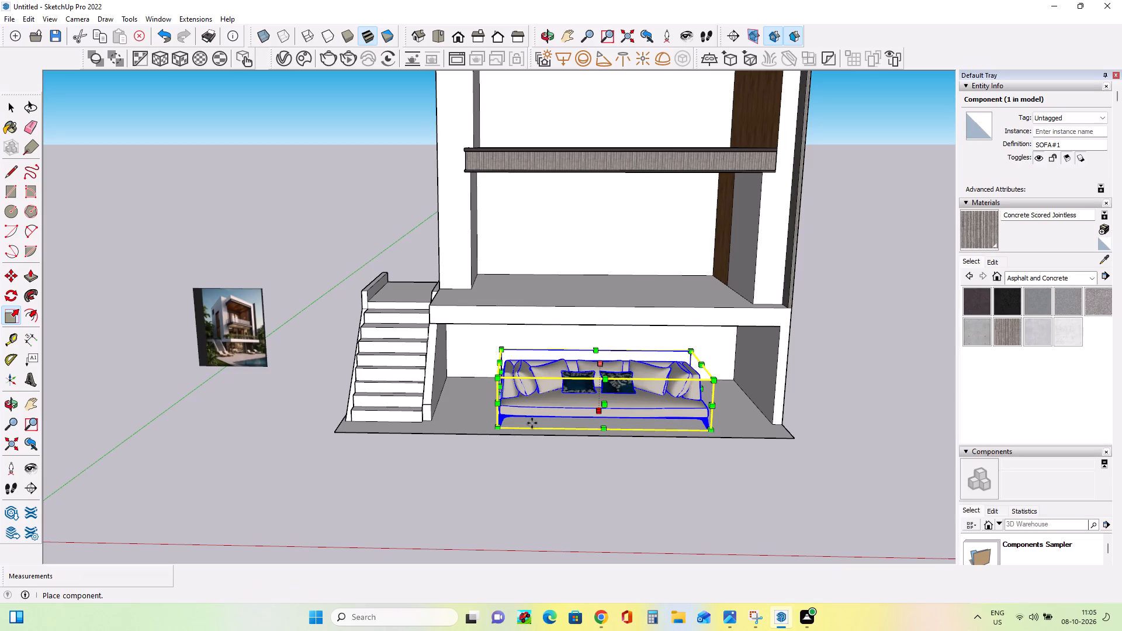
left_click(682, 542)
Scale the console-and-mirrors component up uniformly by a factor of about 2.5.
middle_click_drag(601, 488, 785, 501)
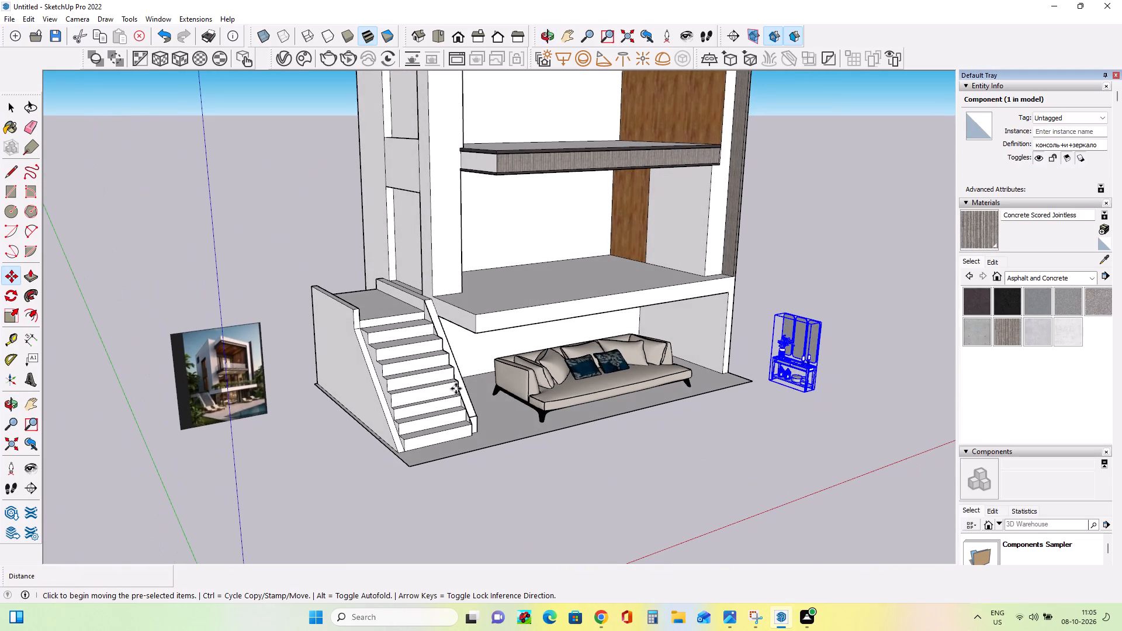
left_click(13, 320)
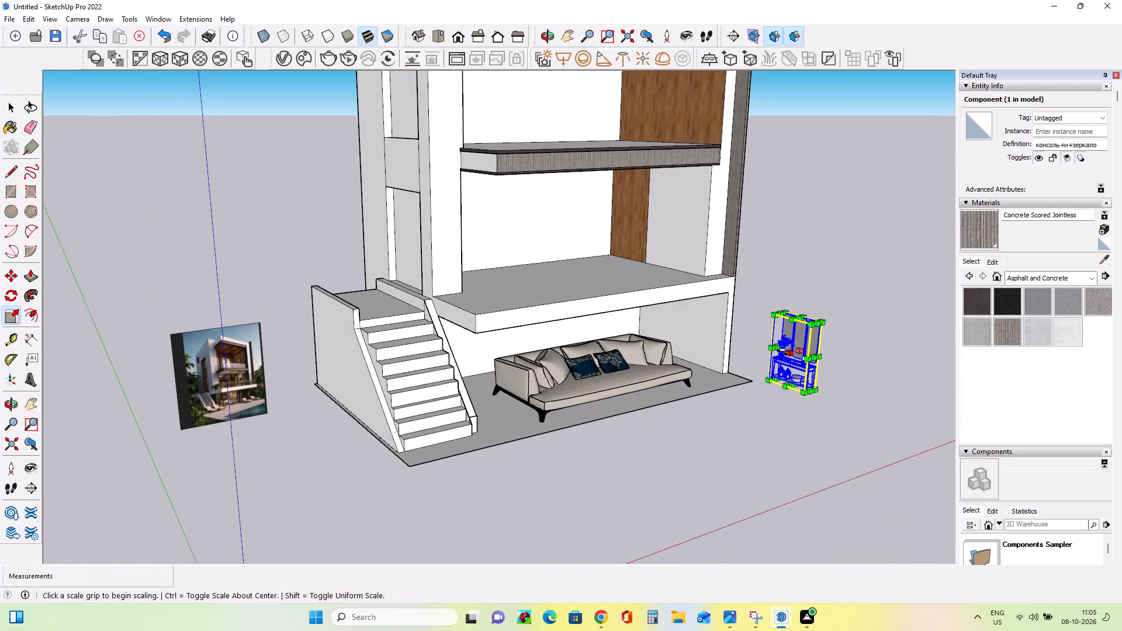
left_click(823, 322)
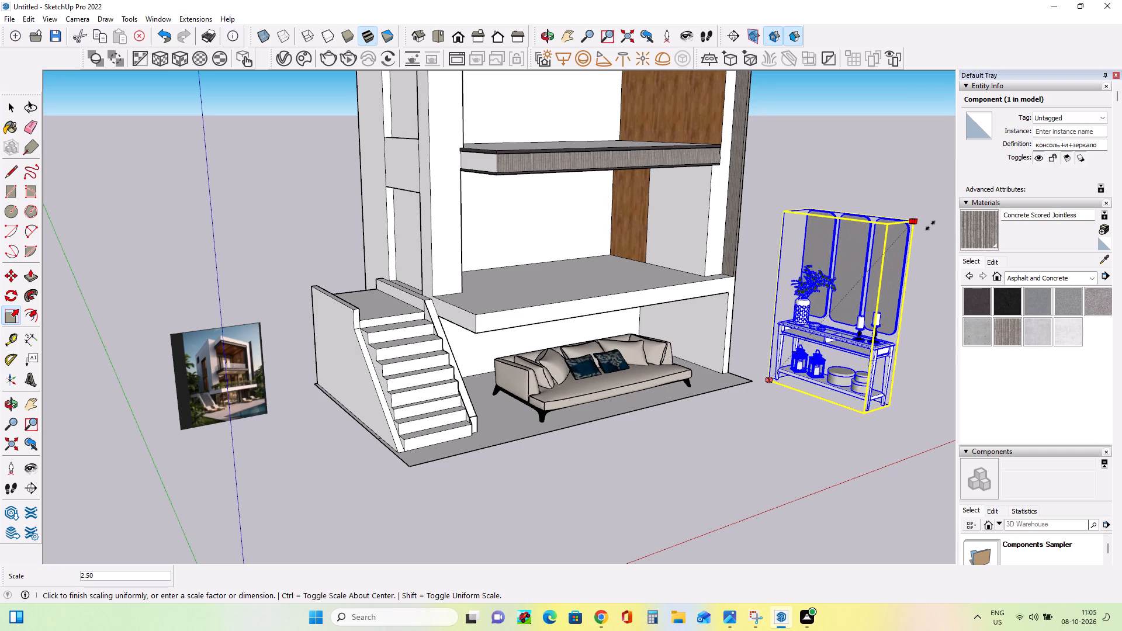
left_click(934, 221)
Reduce the console-and-mirrors component's height and stretch its length along the green axis by a factor of about 3.
scroll(670, 413, "down", 8)
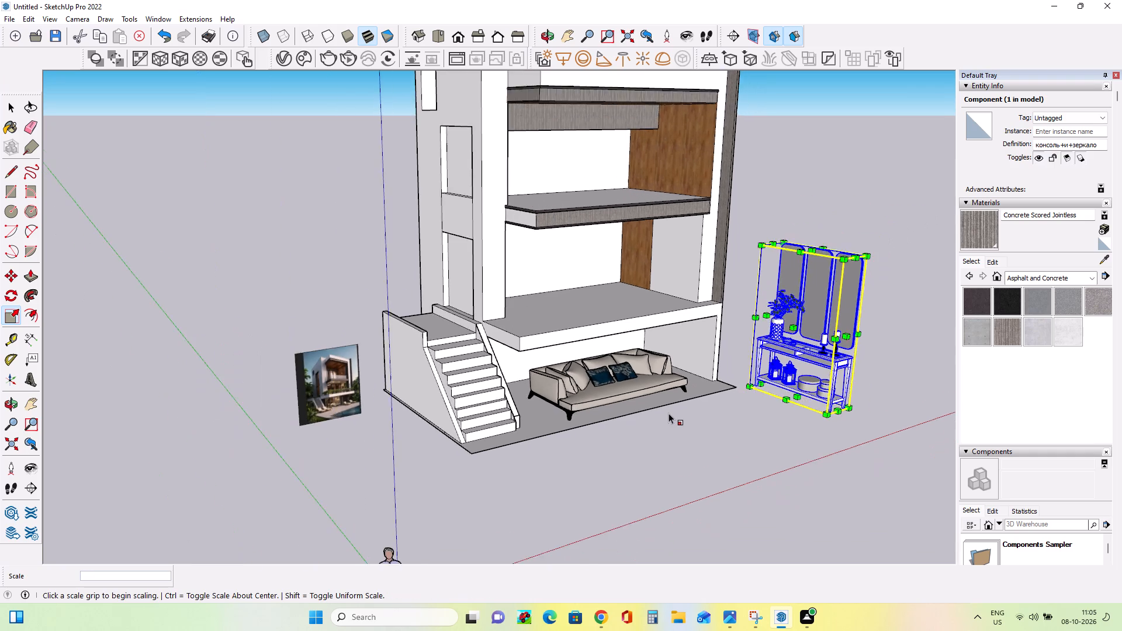
scroll(669, 413, "down", 2)
middle_click_drag(668, 414, 572, 491)
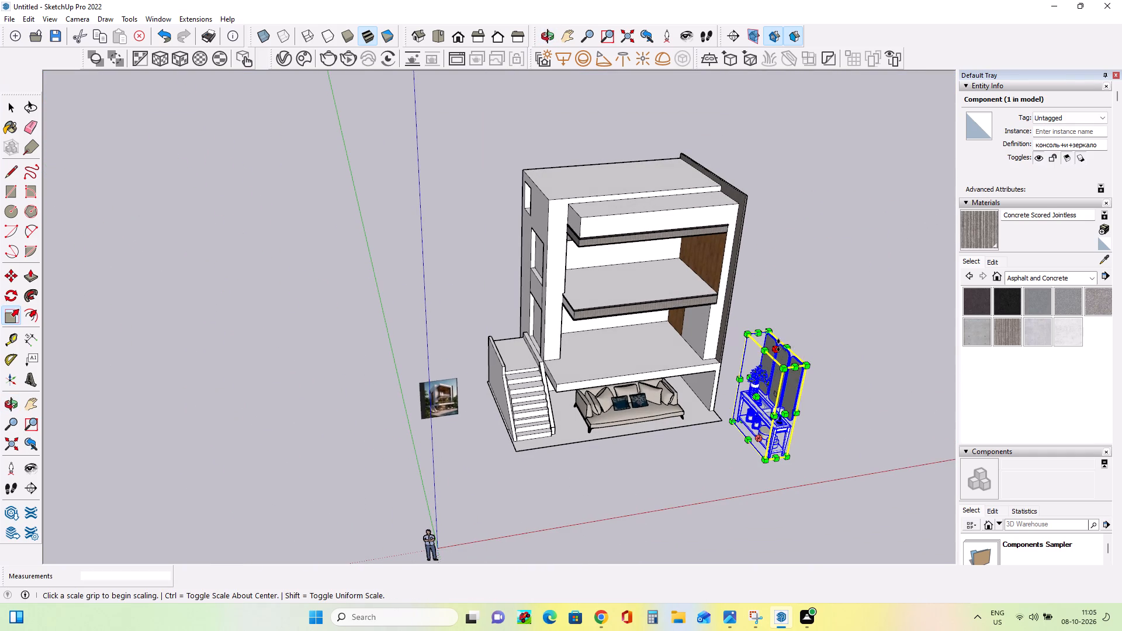
left_click(778, 345)
left_click(766, 382)
middle_click_drag(742, 494, 750, 486)
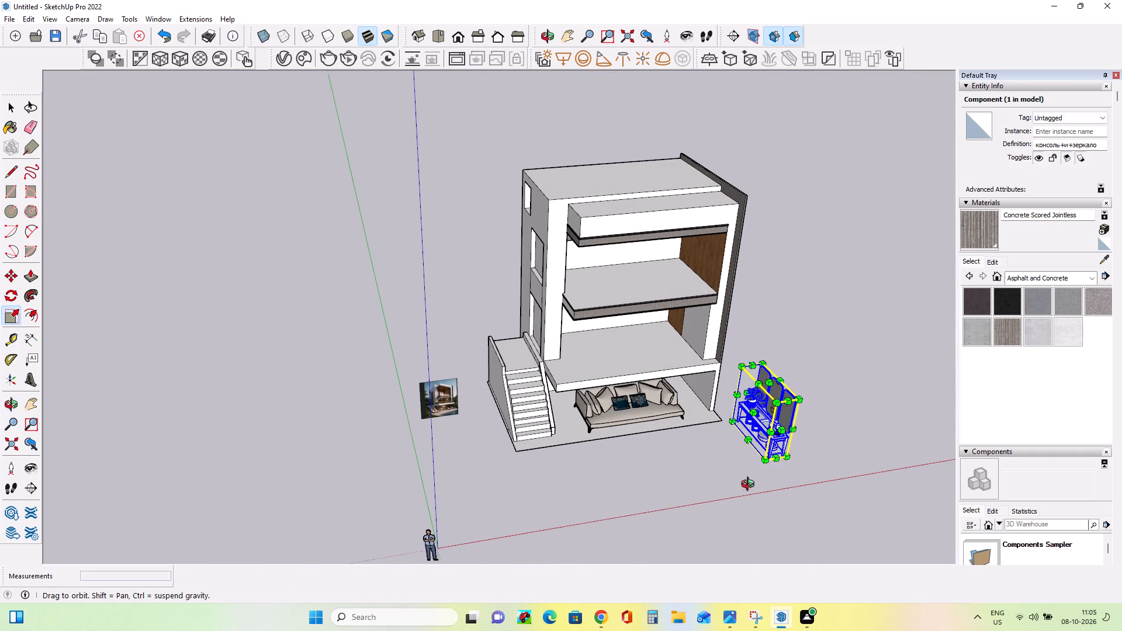
middle_click_drag(750, 486, 763, 412)
left_click(796, 414)
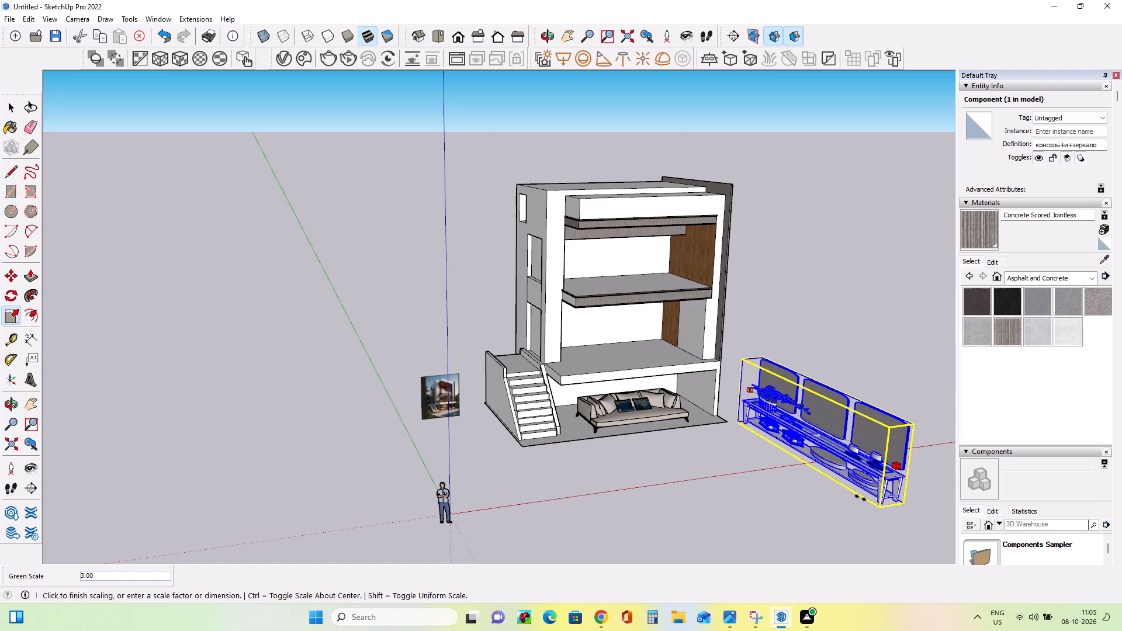
left_click(861, 497)
Rotate the console-and-mirrors component 90 degrees about the vertical axis so its length runs parallel to the villa's front.
middle_click_drag(771, 444, 717, 380)
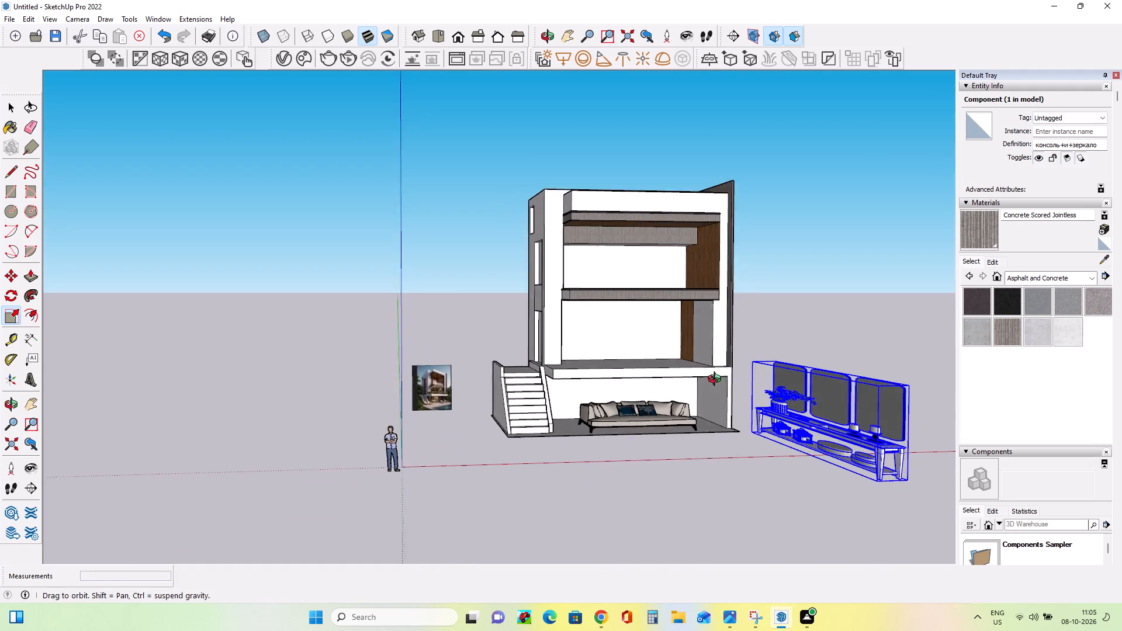
middle_click_drag(717, 380, 709, 370)
middle_click_drag(759, 474, 780, 477)
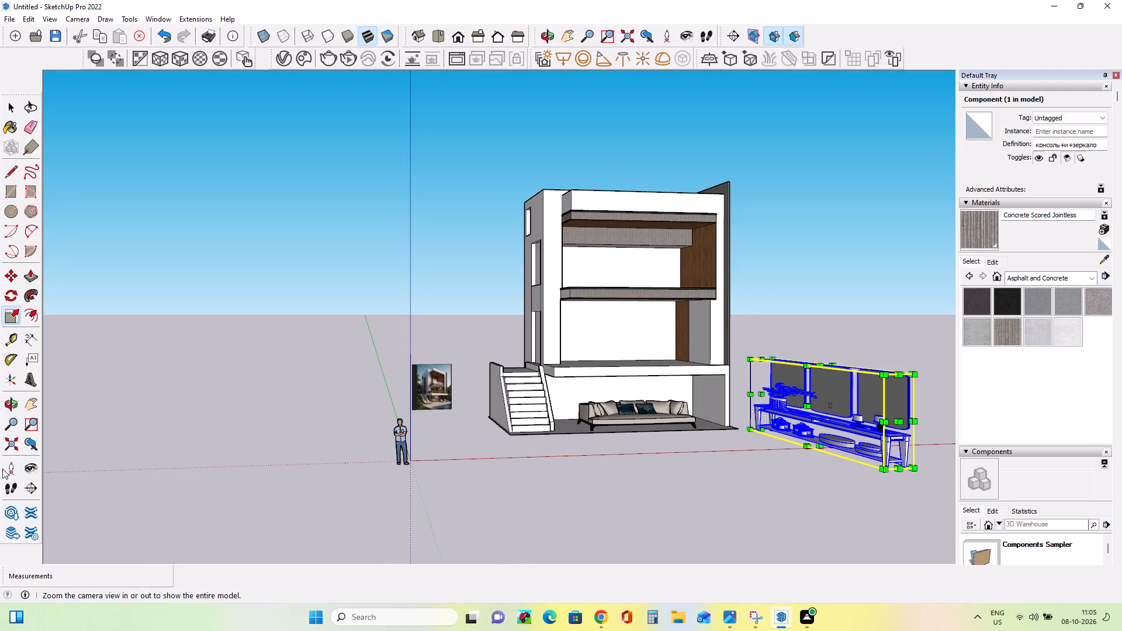
left_click(8, 283)
left_click(9, 299)
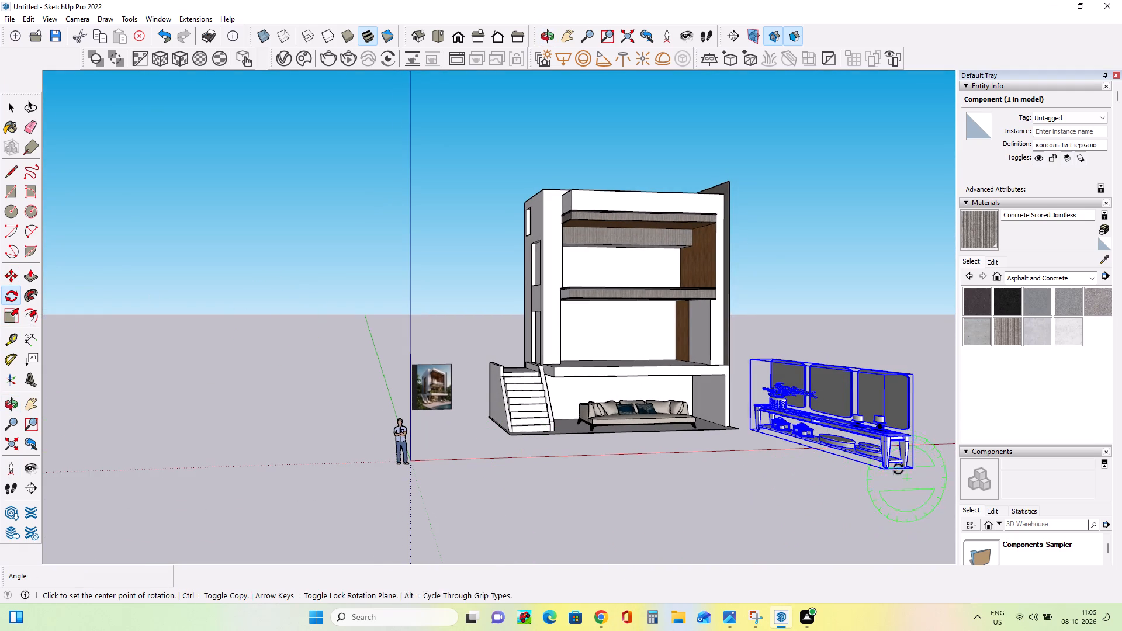
middle_click_drag(712, 467, 726, 547)
scroll(785, 507, "down", 2)
left_click(782, 492)
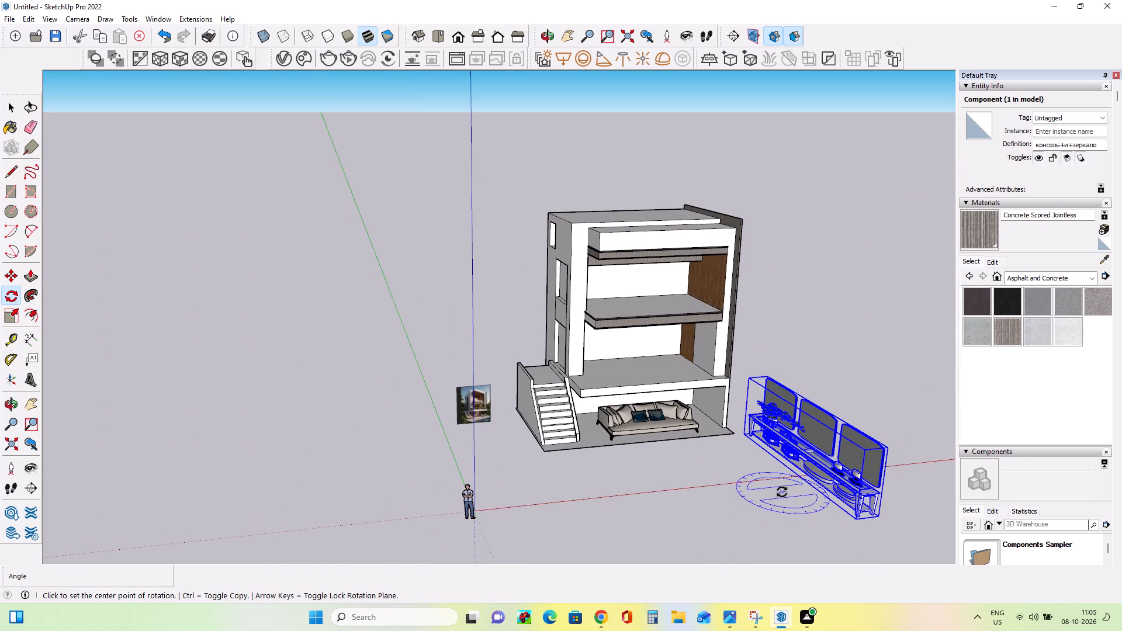
left_click(659, 502)
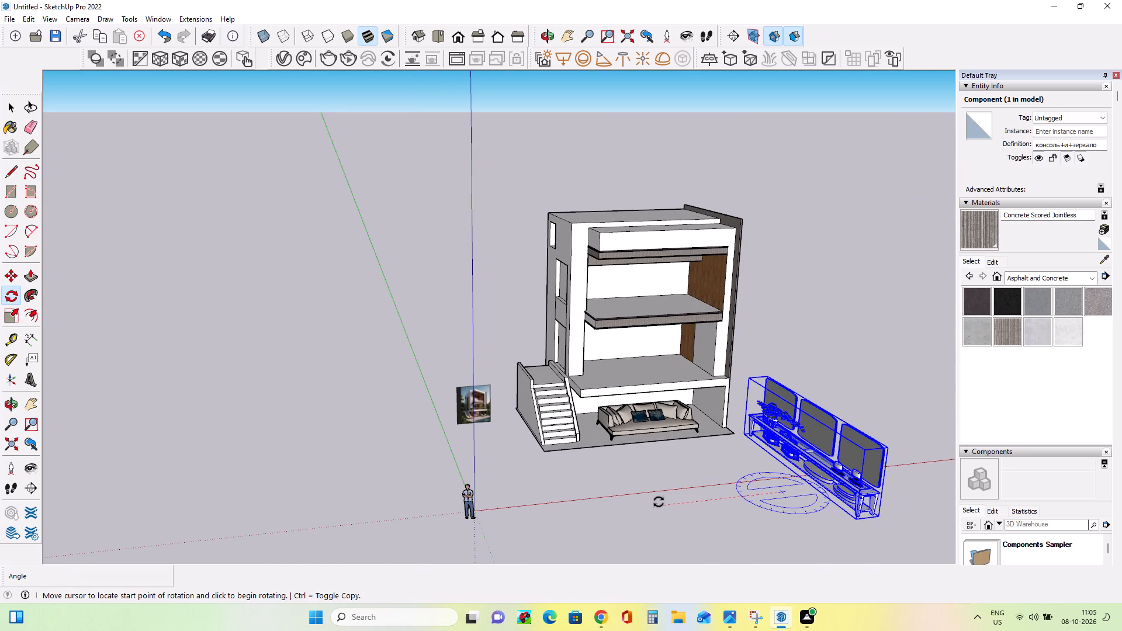
left_click(804, 517)
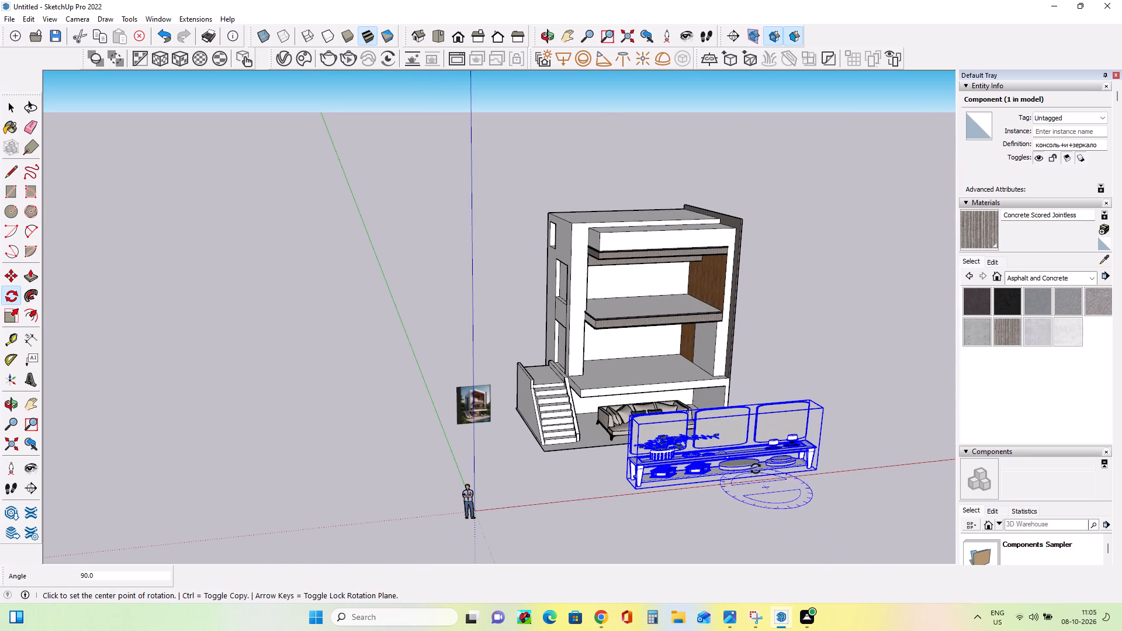
Scale the rotated console-and-mirrors component to about 0.65 of its height and about 0.7 of its length.
scroll(755, 467, "up", 3)
middle_click_drag(750, 468, 661, 449)
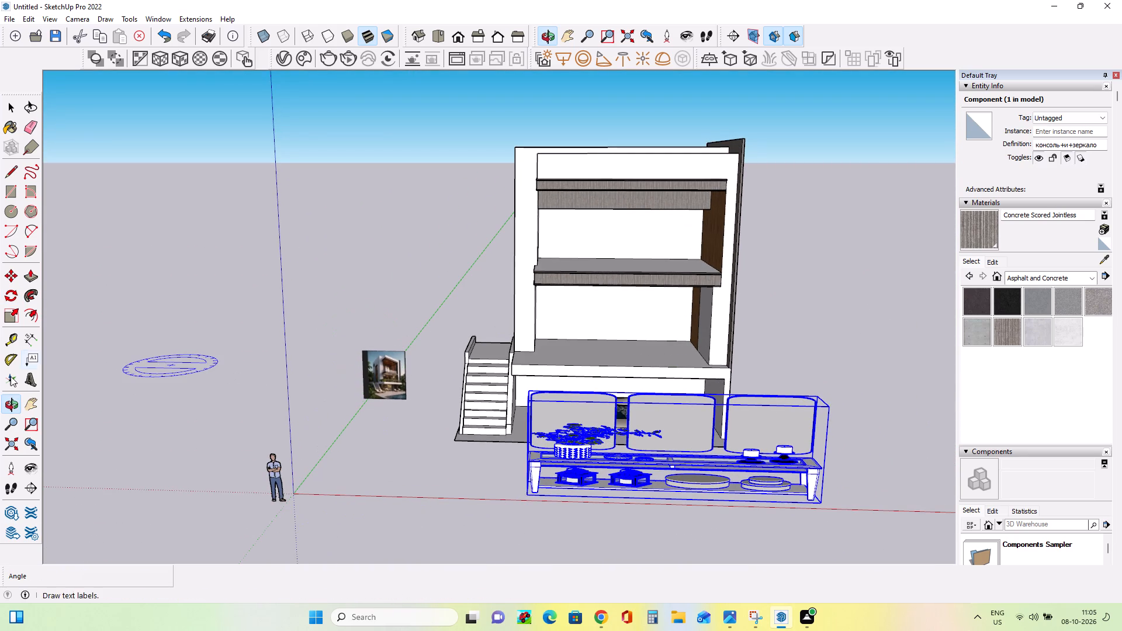
left_click(12, 312)
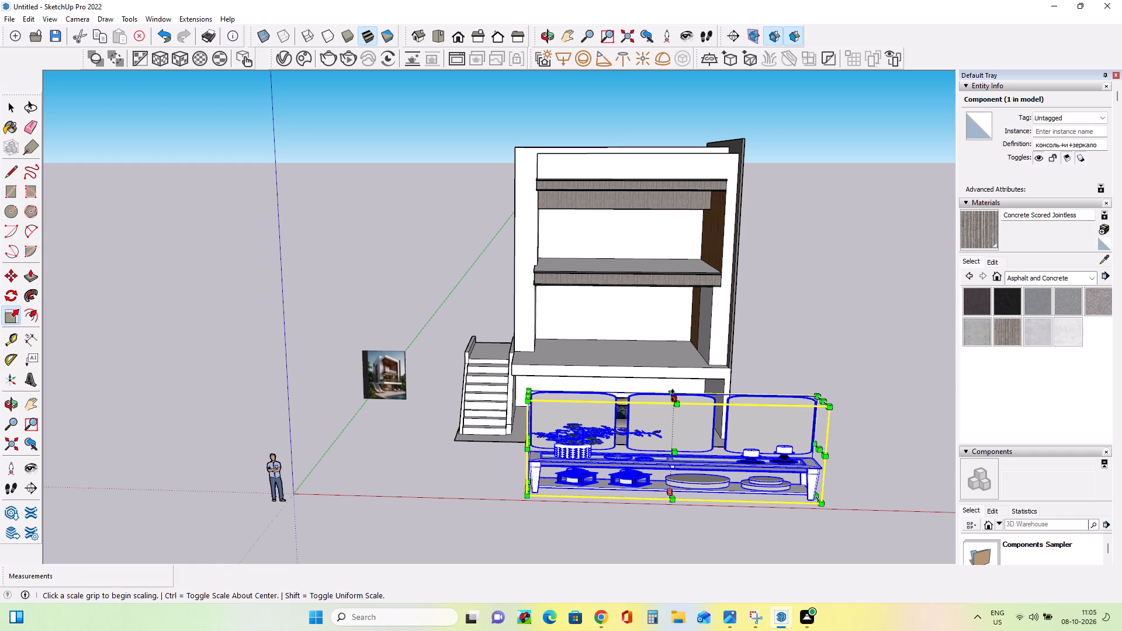
left_click(673, 396)
left_click(678, 432)
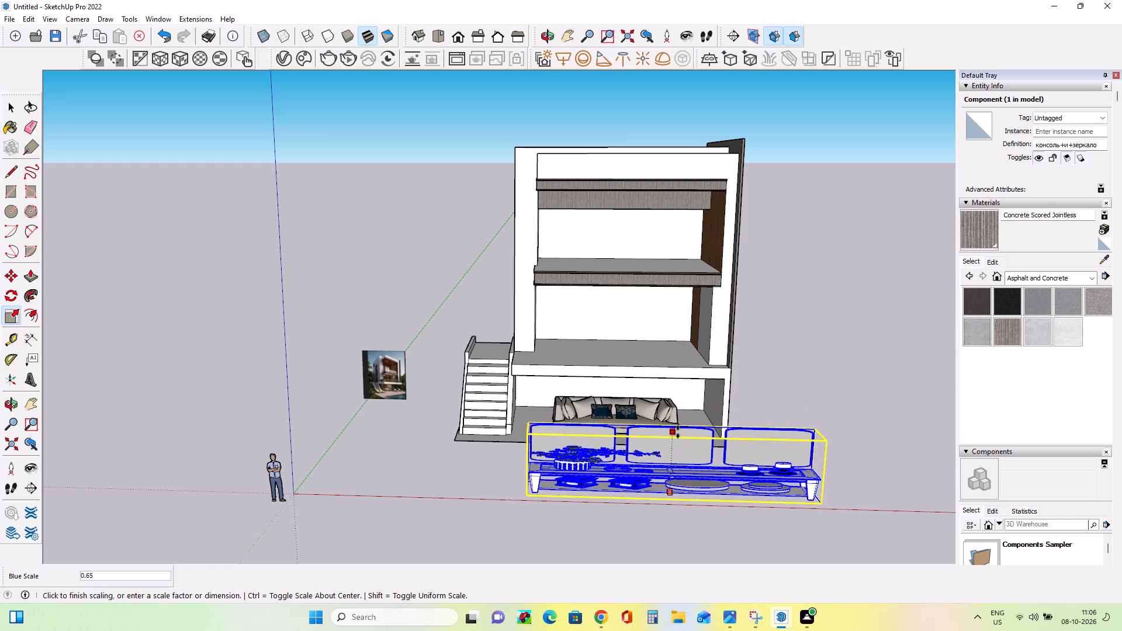
left_click(814, 466)
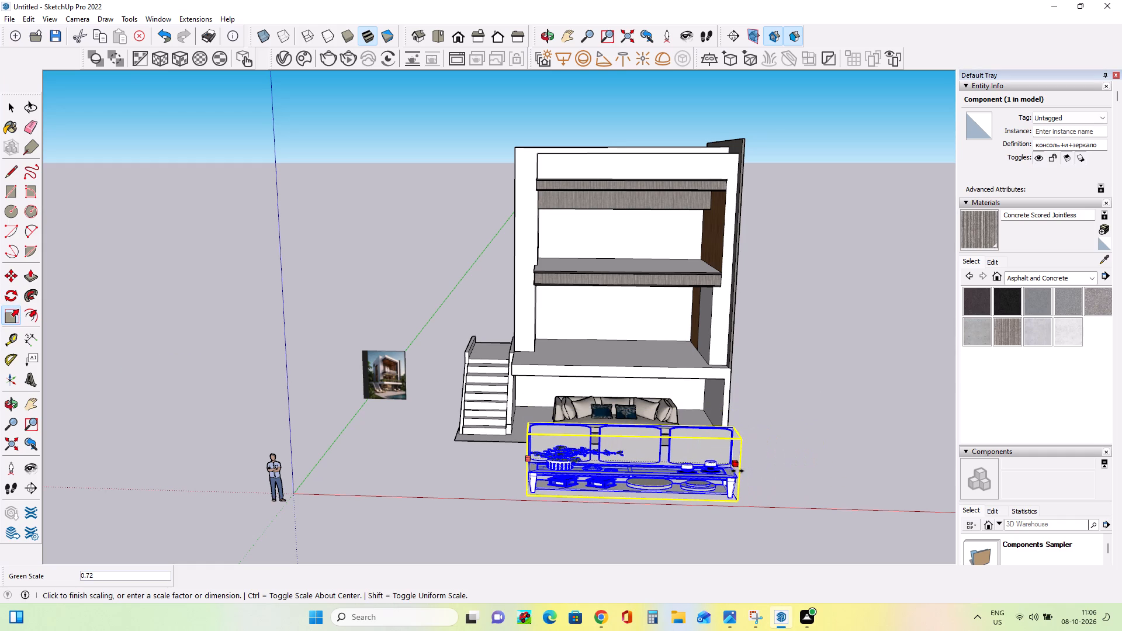
left_click(725, 473)
Lower the console-and-mirrors component's height further with a blue-axis scale of about 0.79.
middle_click_drag(676, 559, 683, 523)
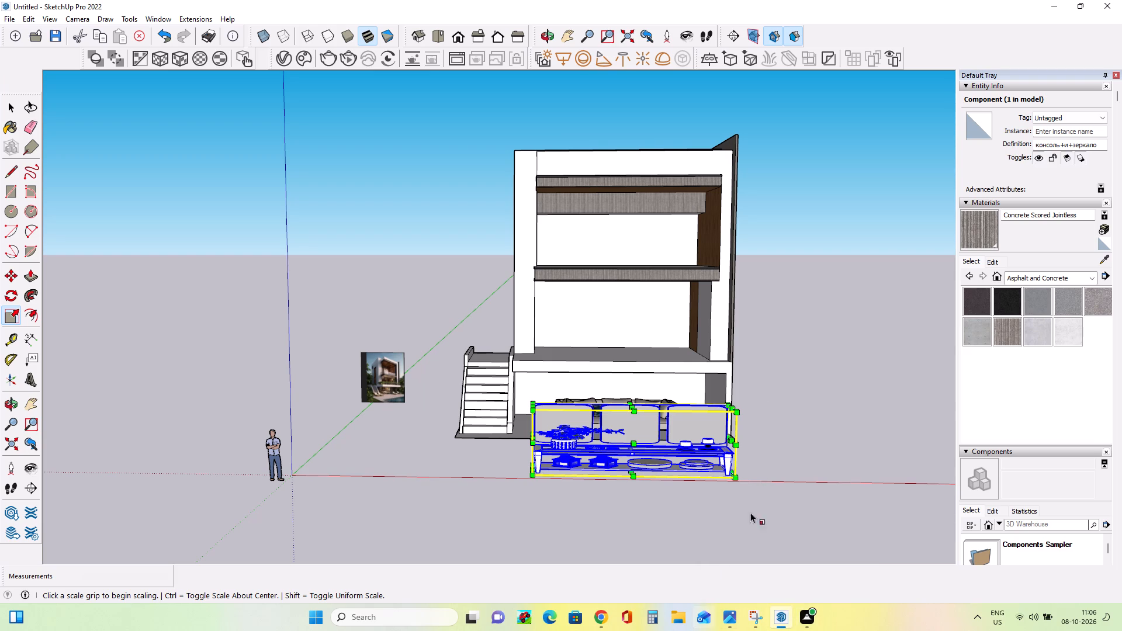
middle_click_drag(753, 550, 785, 598)
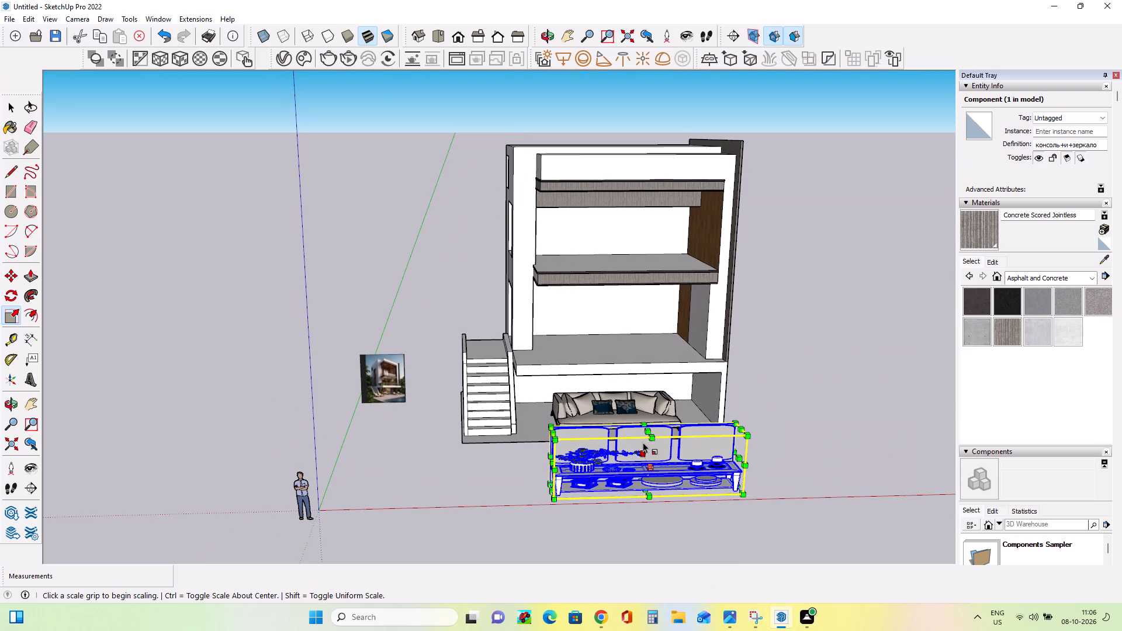
left_click(647, 428)
left_click(644, 443)
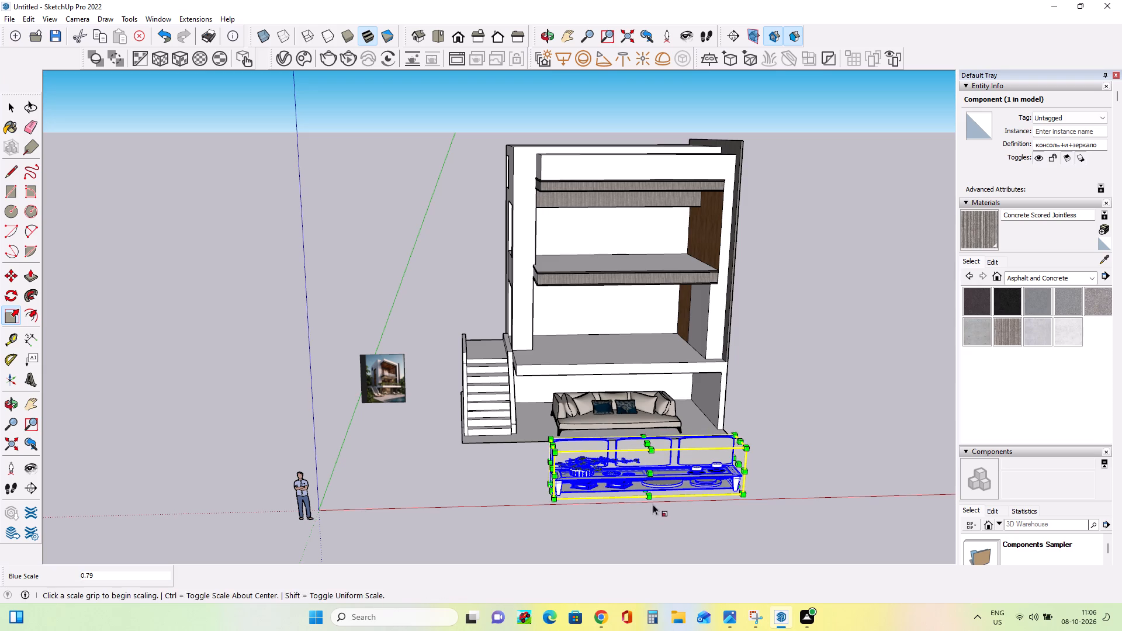
middle_click_drag(659, 499, 667, 435)
scroll(668, 433, "up", 3)
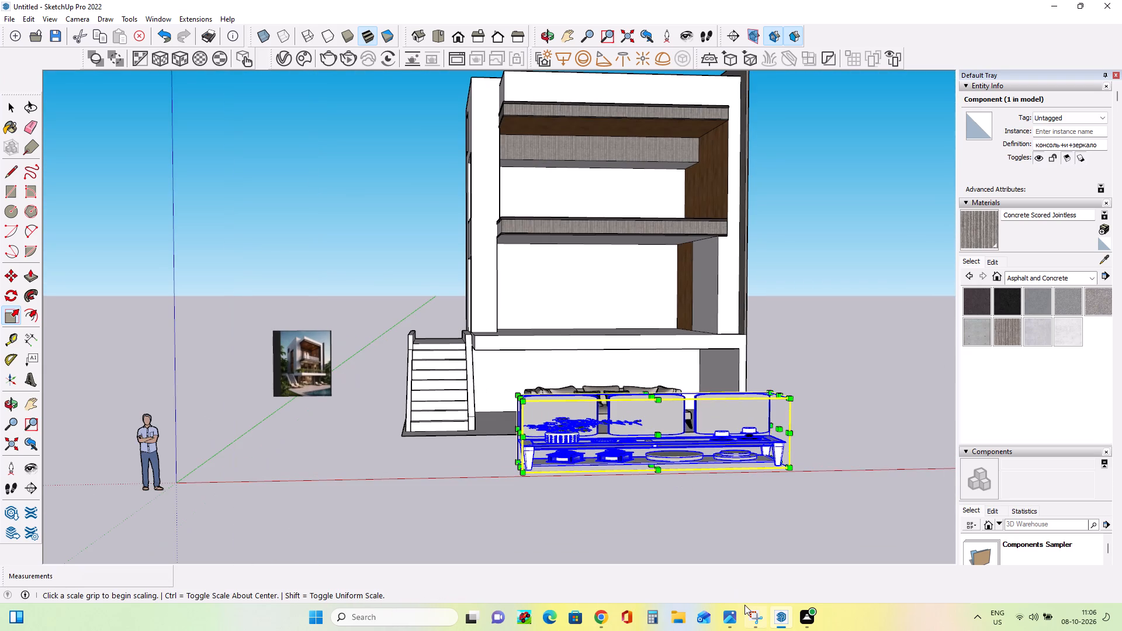
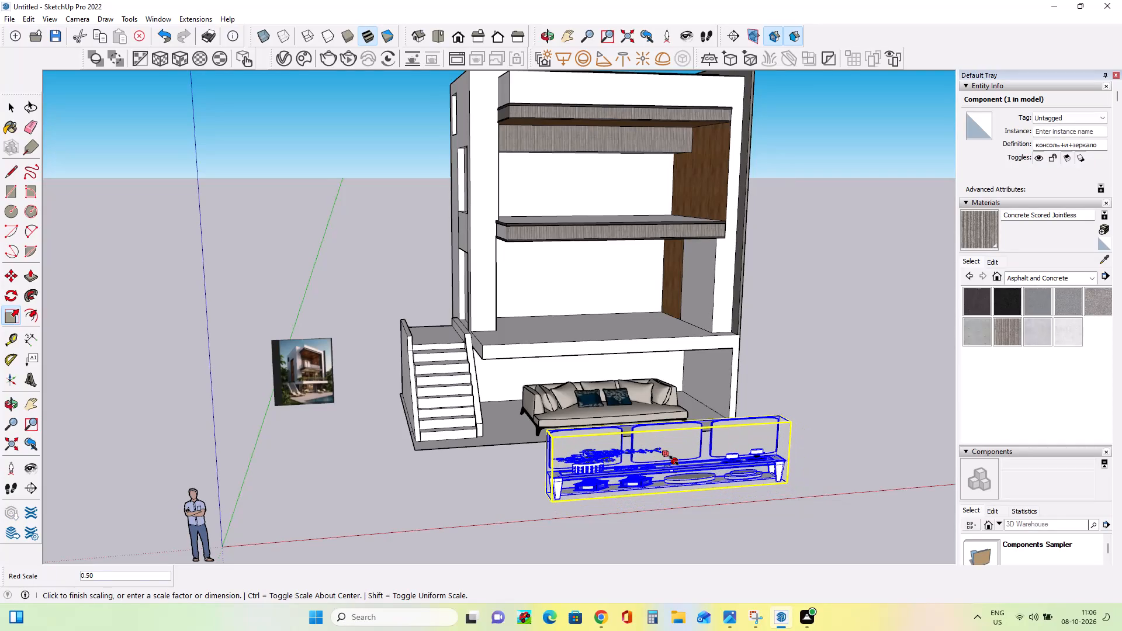
Scale the console-and-mirrors component to 0.50 along the red axis.
left_click(672, 458)
Move the console-and-mirrors component about 27' 8" along the green axis into the ground-floor room behind the sofa.
middle_click_drag(640, 464, 670, 487)
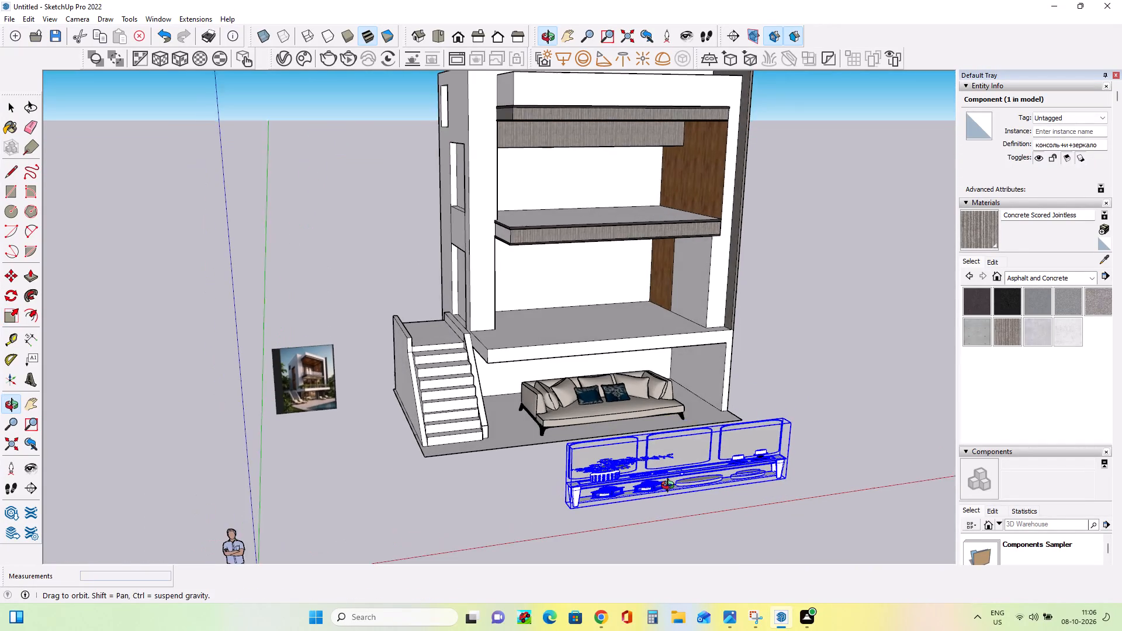
middle_click_drag(670, 487, 681, 490)
scroll(586, 473, "up", 1)
middle_click_drag(594, 480, 614, 502)
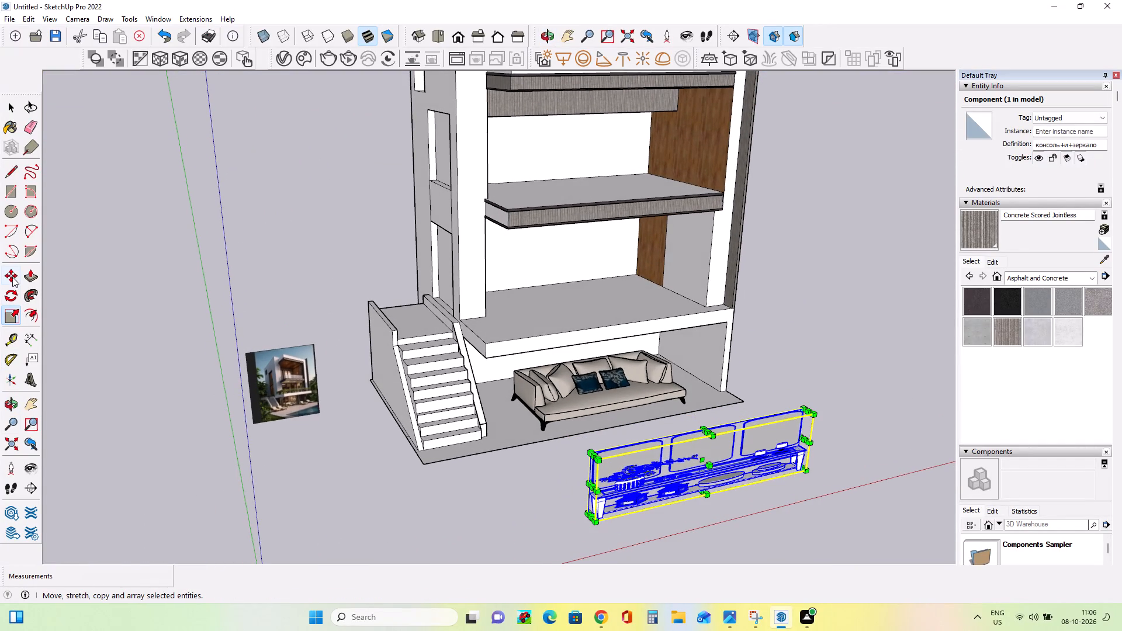
left_click(12, 273)
left_click(591, 523)
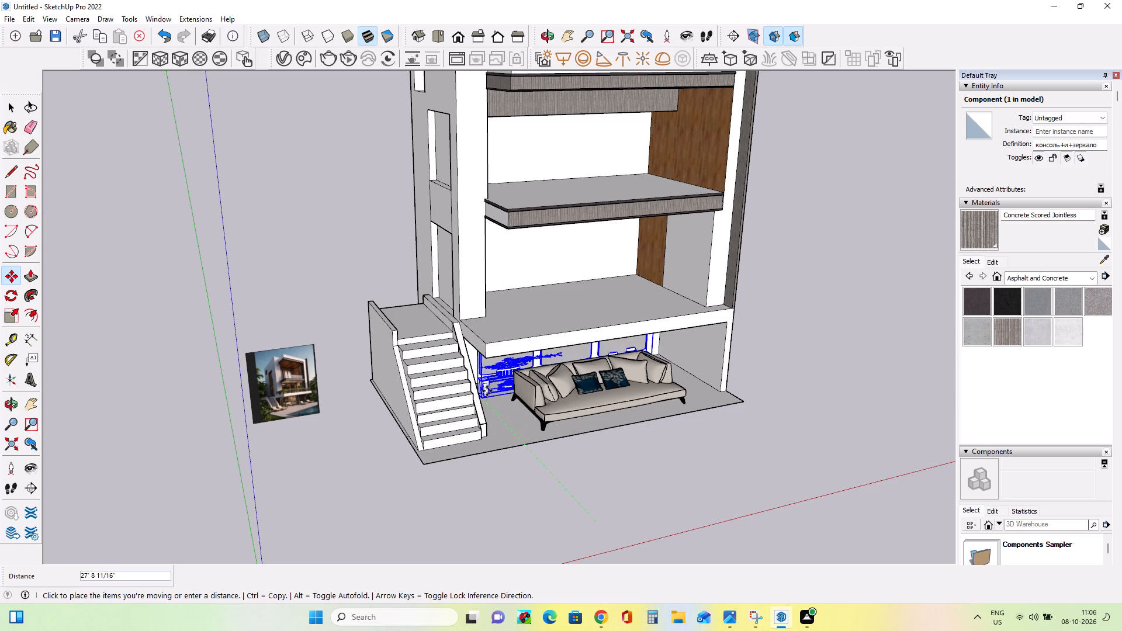
left_click(488, 391)
Stretch the console-and-mirrors component's height up toward the underside of the first-floor slab.
middle_click_drag(688, 423, 604, 404)
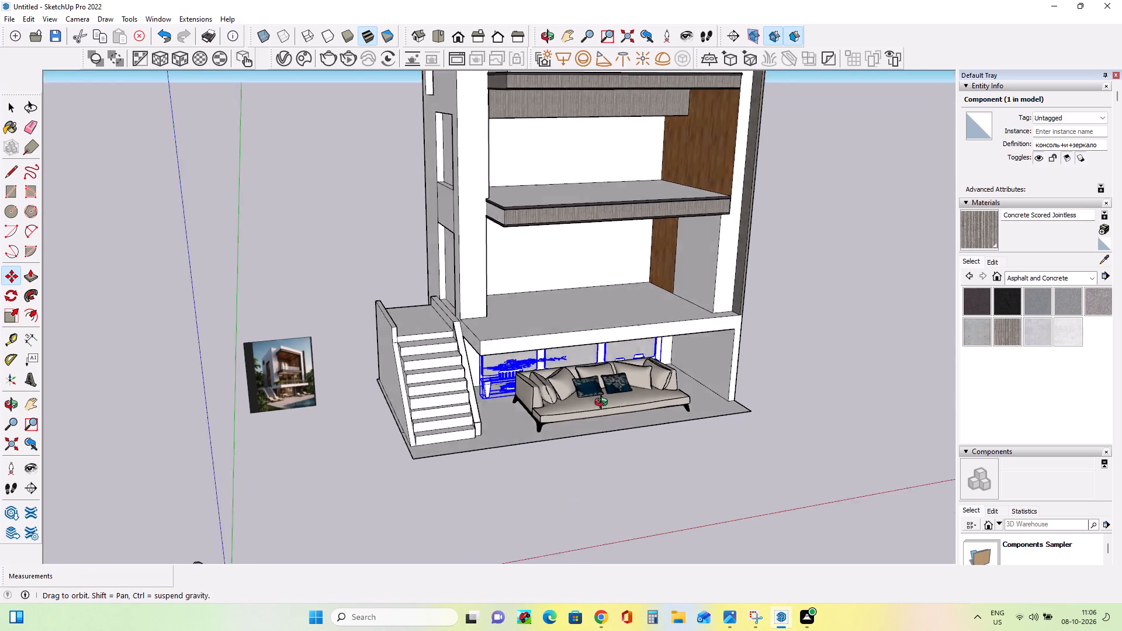
middle_click_drag(604, 404, 548, 360)
scroll(591, 360, "up", 3)
scroll(645, 468, "up", 4)
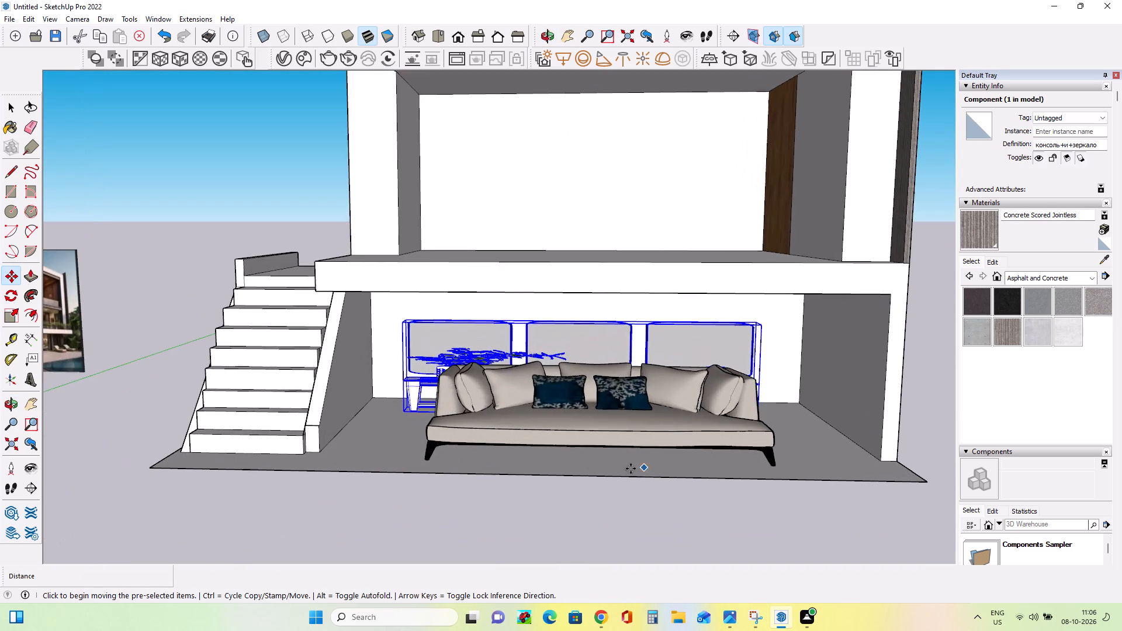
middle_click_drag(619, 465, 636, 515)
middle_click_drag(512, 427, 570, 382)
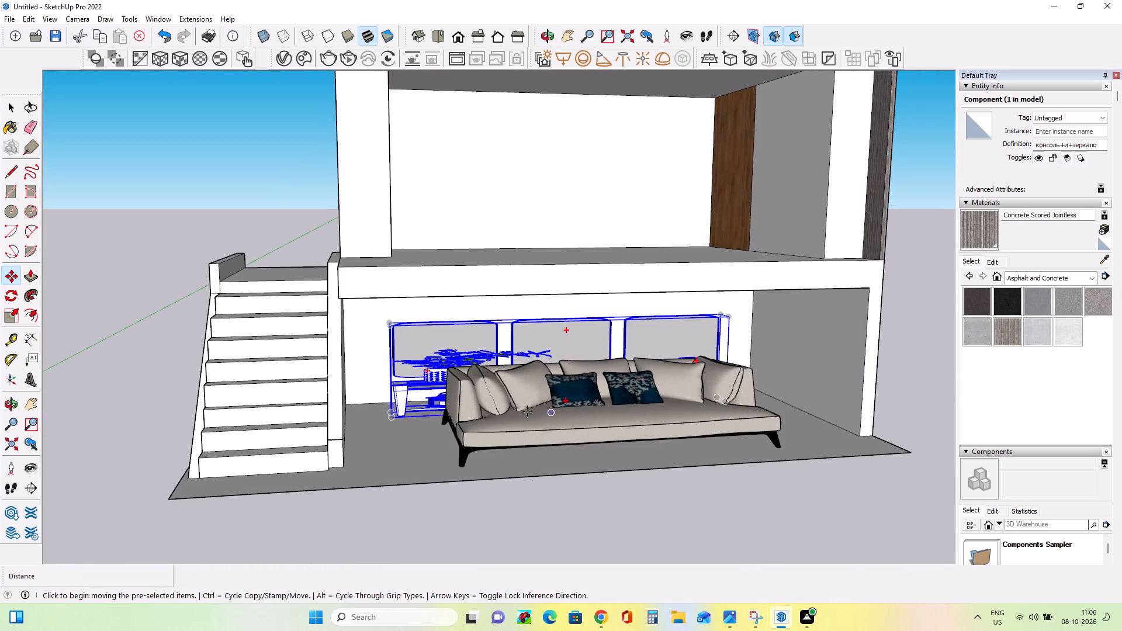
middle_click_drag(441, 380, 451, 391)
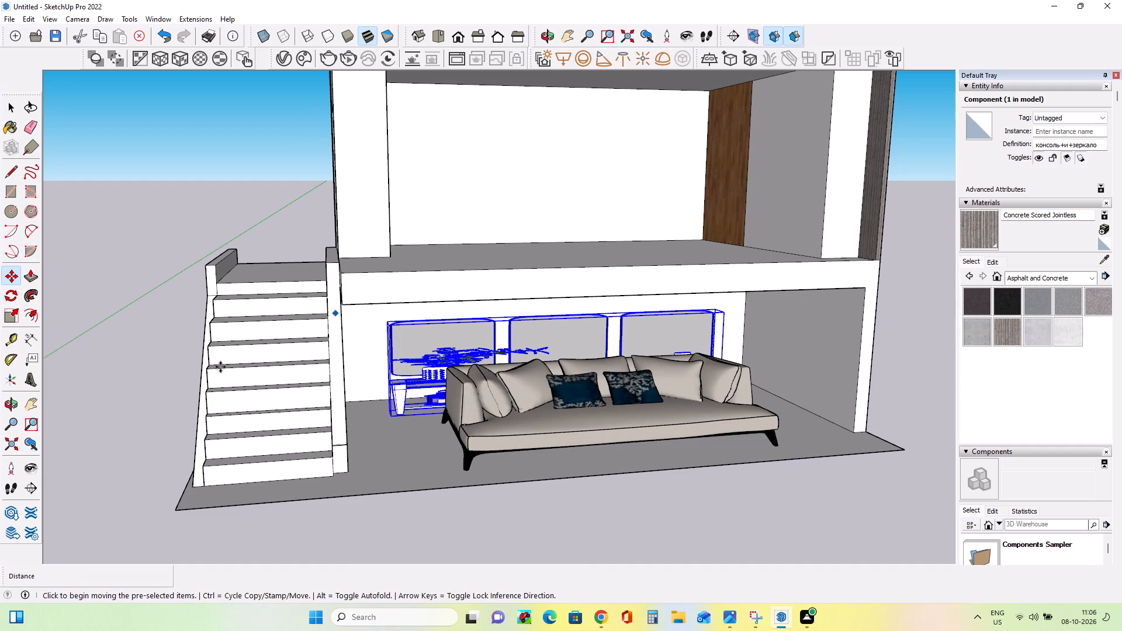
left_click(6, 316)
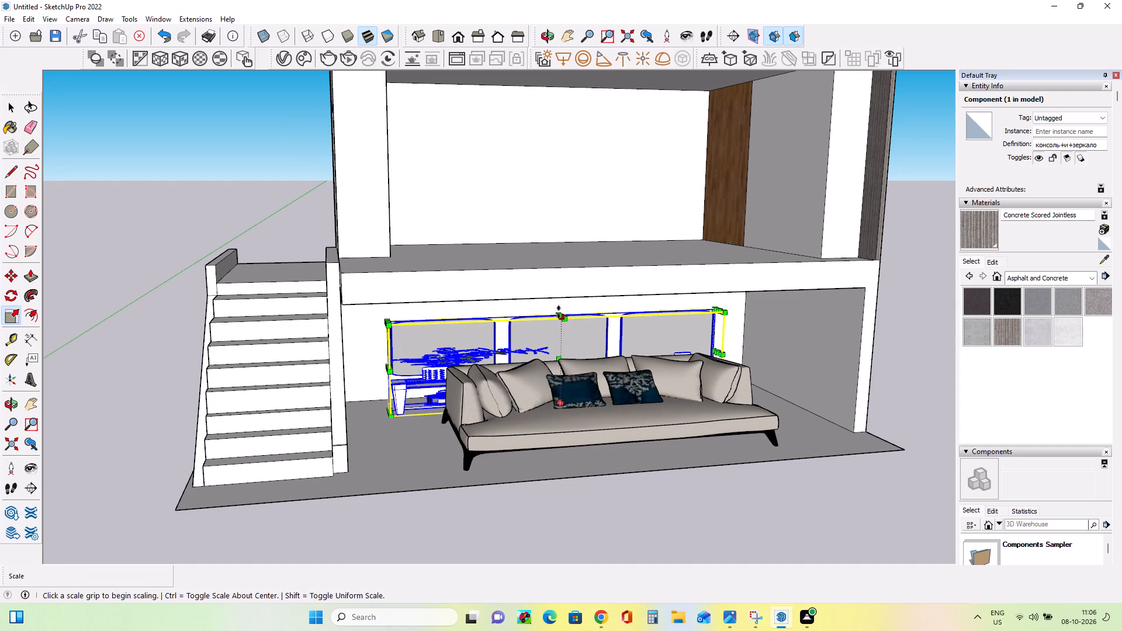
left_click(559, 312)
left_click(557, 293)
Stretch the console-and-mirrors component's length toward the staircase side of the ground-floor room.
middle_click_drag(363, 338, 405, 352)
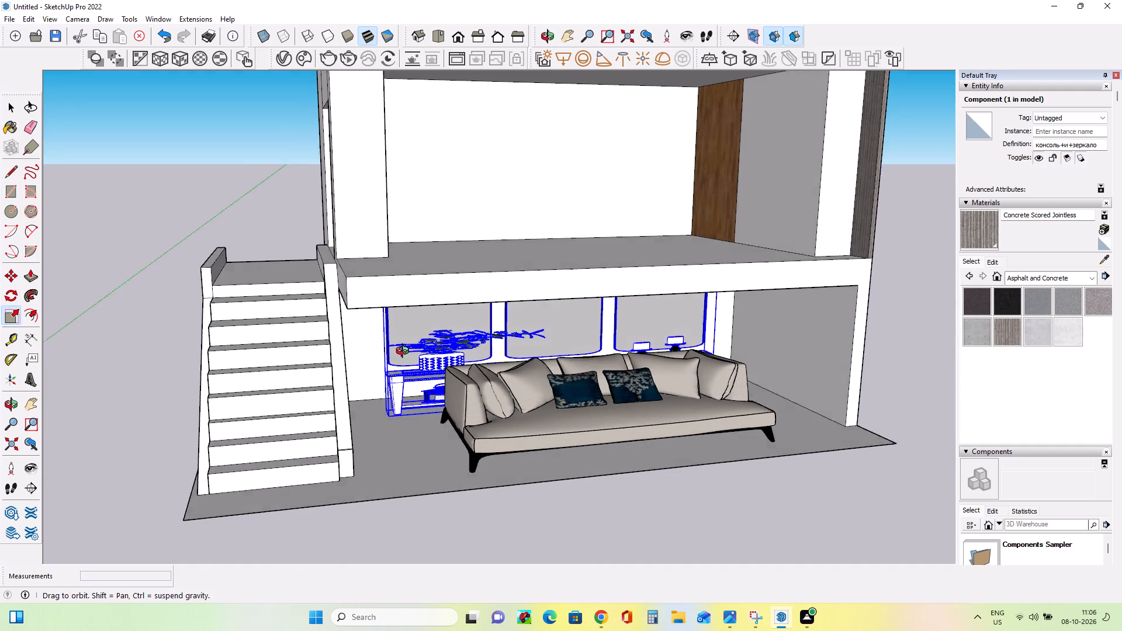
middle_click_drag(405, 352, 432, 358)
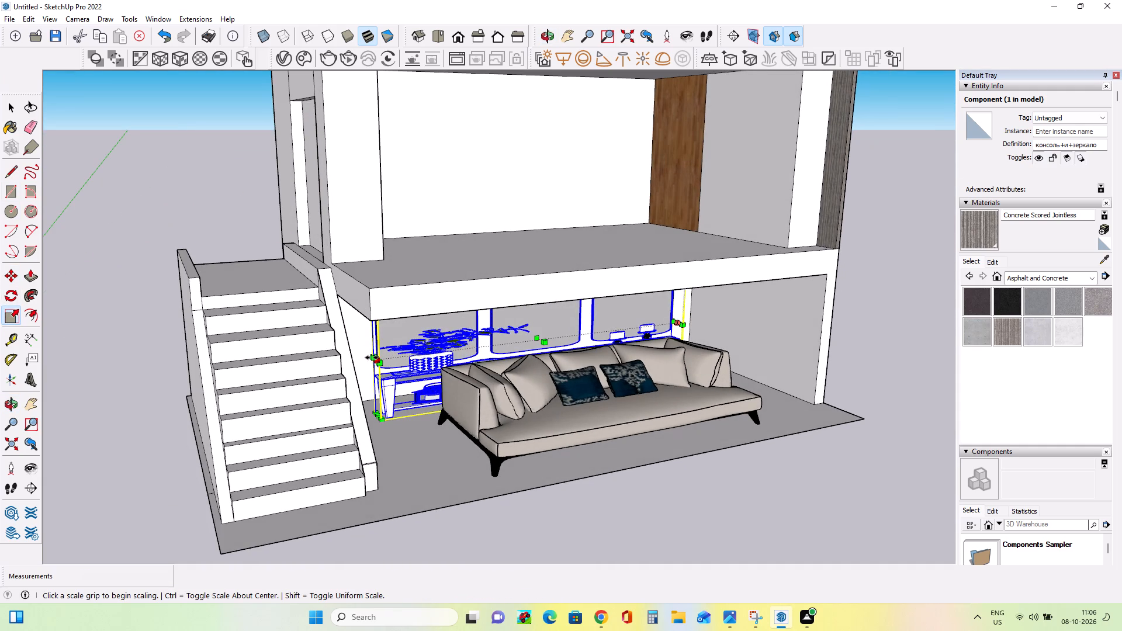
left_click(372, 358)
left_click(338, 361)
Move the console-and-mirrors component clear of the staircase and set it against the room's back wall behind the sofa.
middle_click_drag(626, 394, 595, 373)
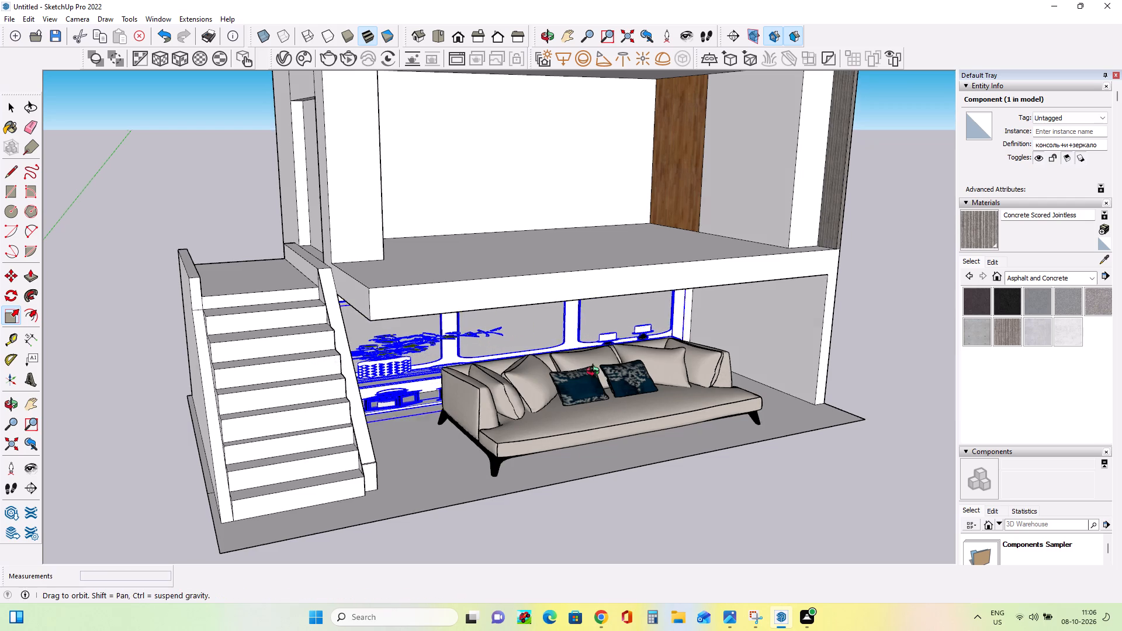
middle_click_drag(595, 373, 494, 304)
middle_click_drag(491, 317, 550, 353)
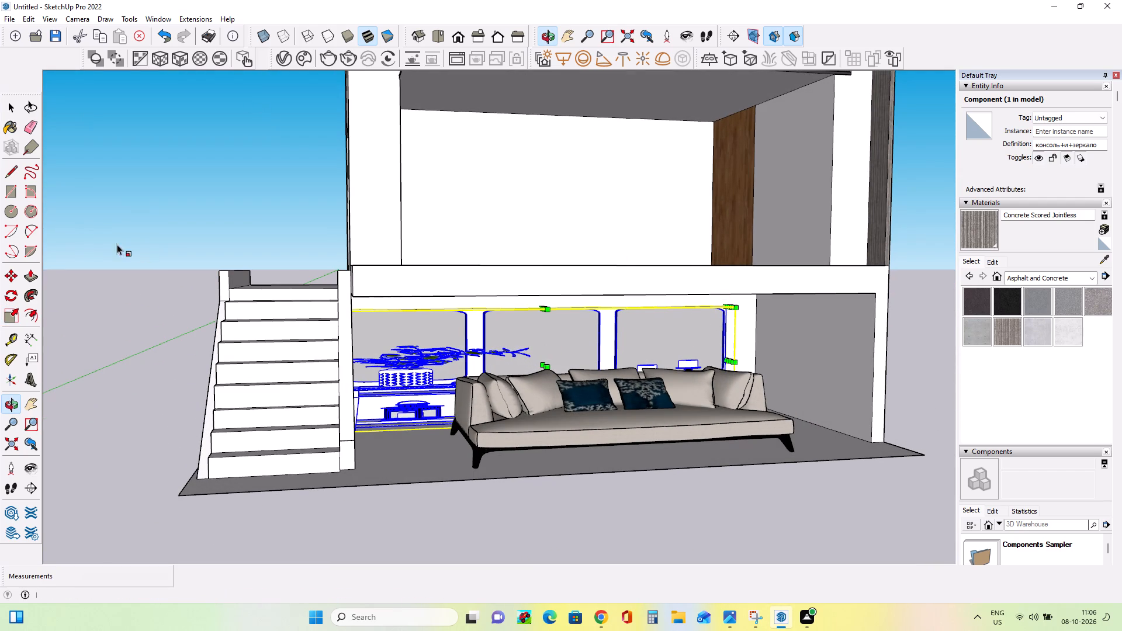
left_click(7, 272)
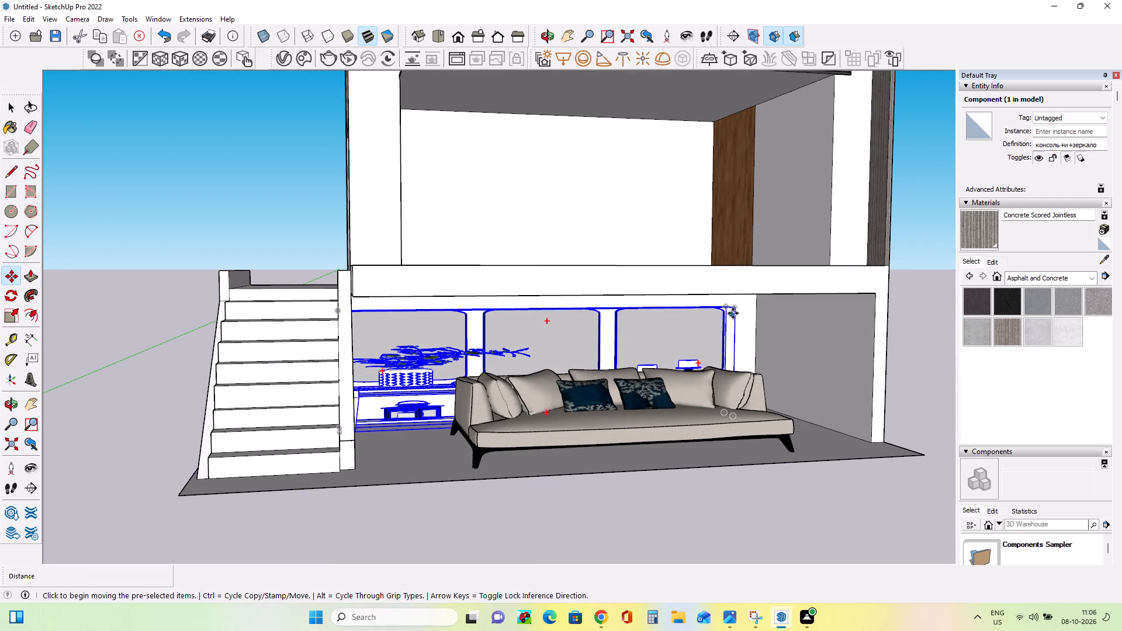
left_click(733, 312)
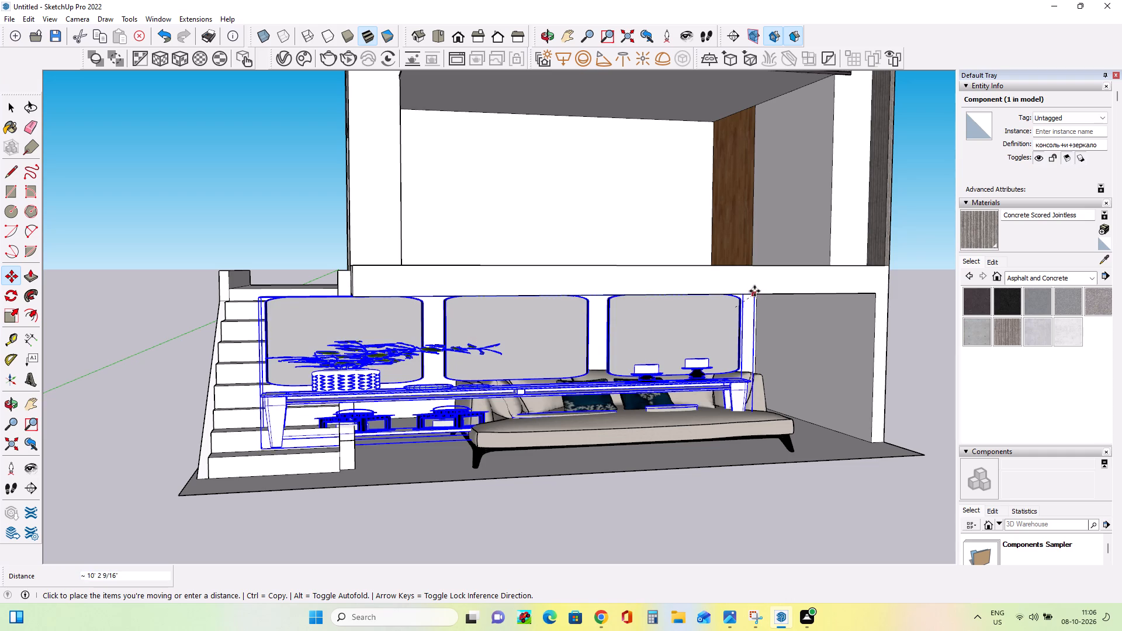
left_click(778, 322)
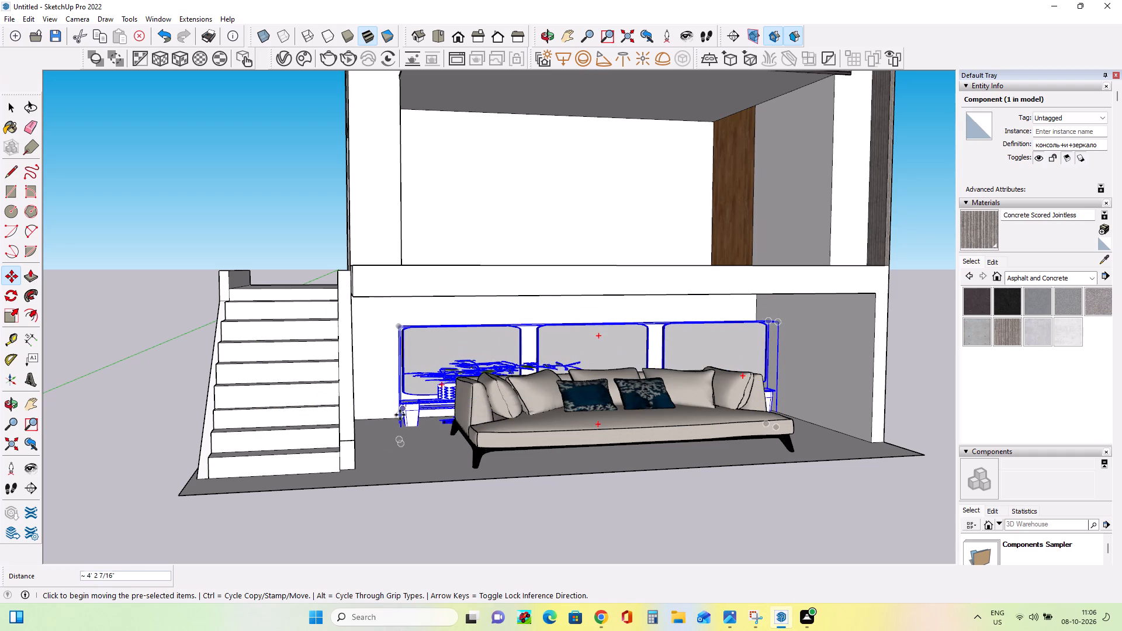
middle_click_drag(400, 415, 472, 424)
left_click(382, 334)
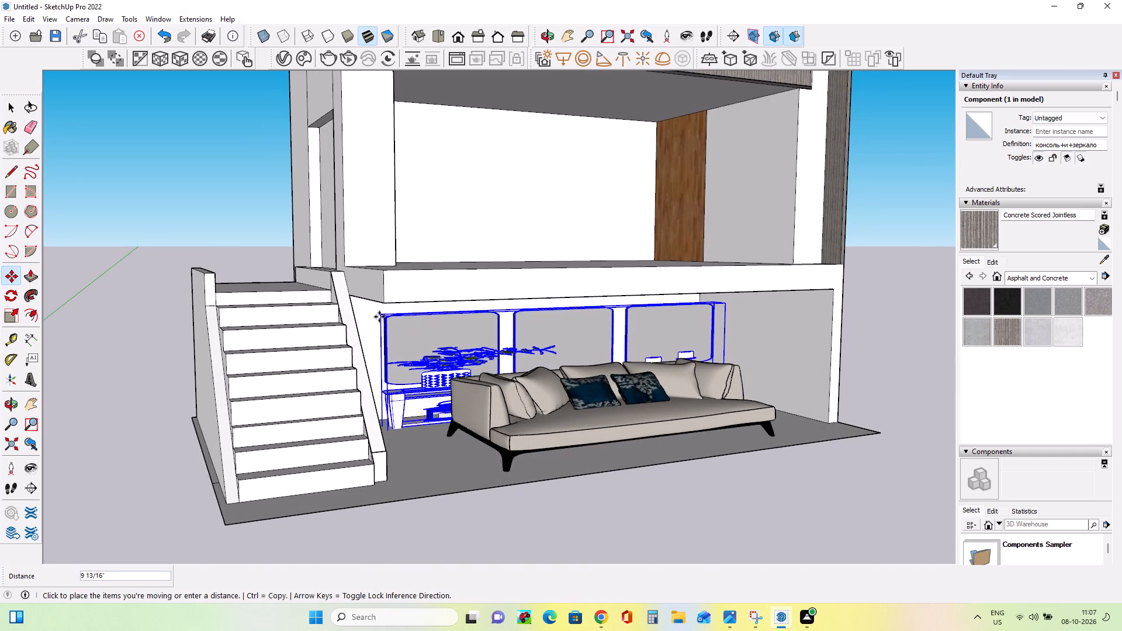
left_click(376, 310)
Move the console-and-mirrors component about 2' 1 1/2" forward, out of the back wall.
middle_click_drag(597, 412, 509, 407)
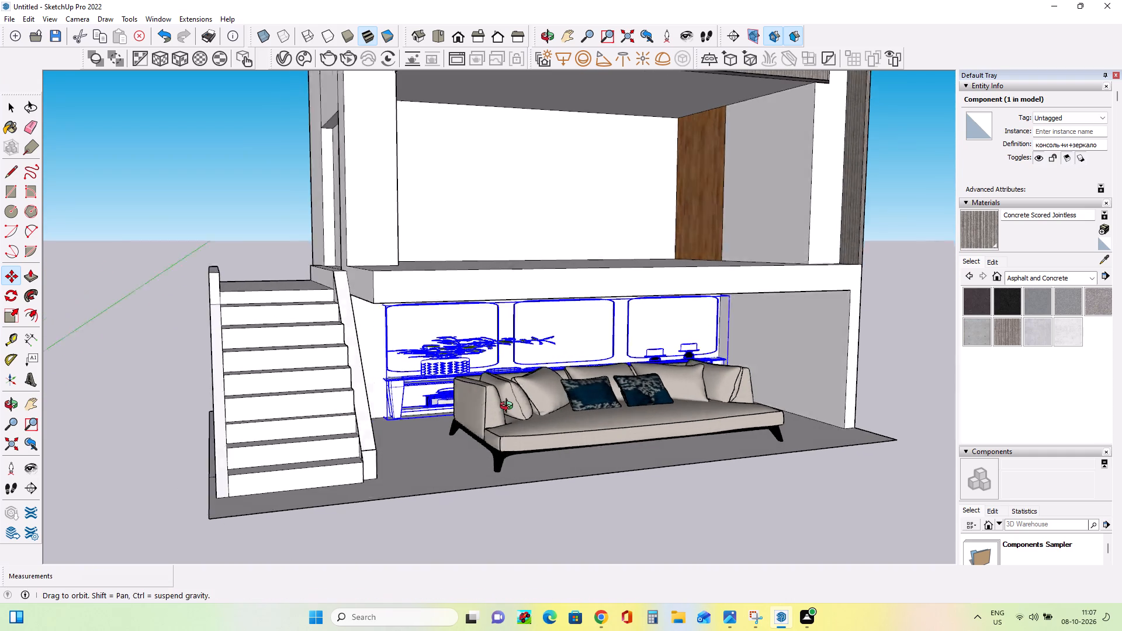
middle_click_drag(509, 407, 458, 398)
middle_click_drag(449, 372, 528, 394)
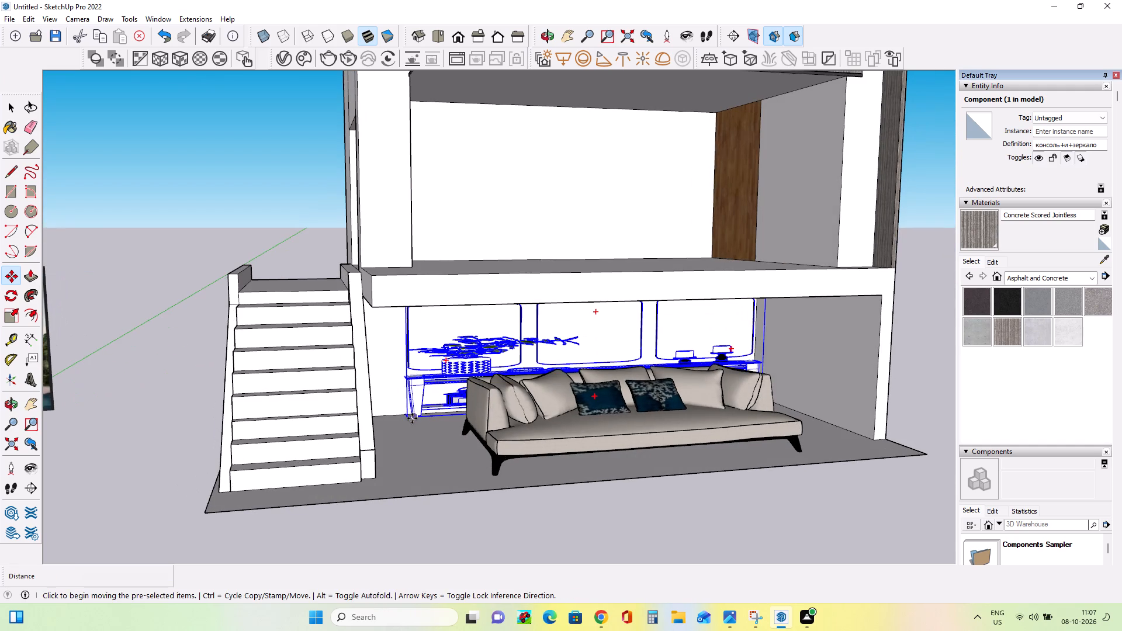
left_click(411, 418)
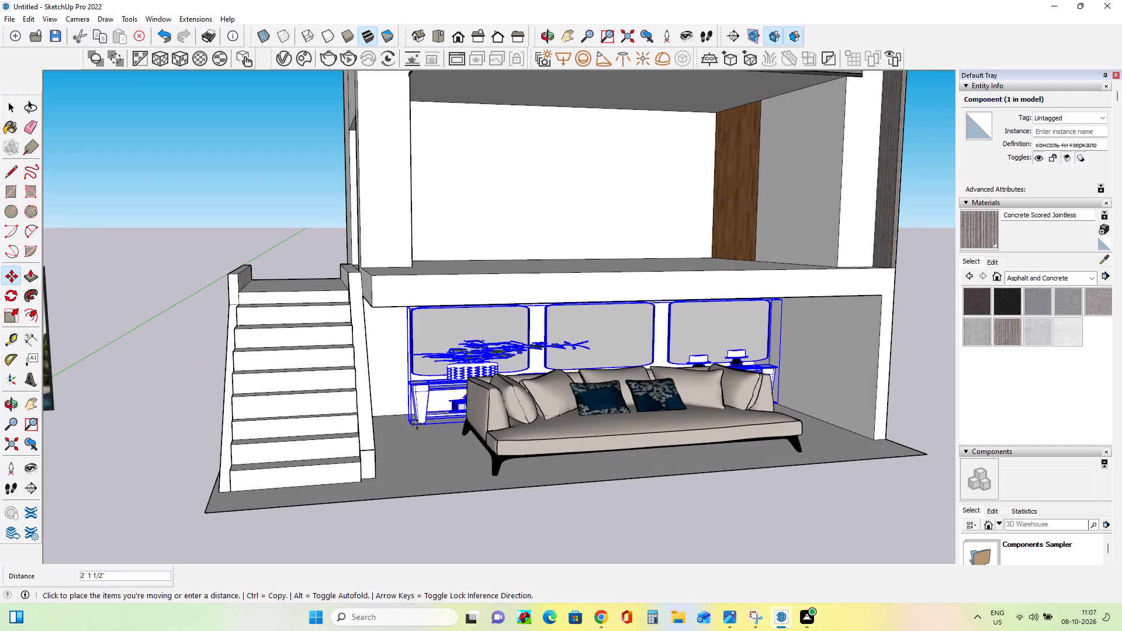
left_click(417, 425)
Stretch the console-and-mirrors component along the green axis to reach the room's side wall next to the staircase.
middle_click_drag(470, 437, 434, 366)
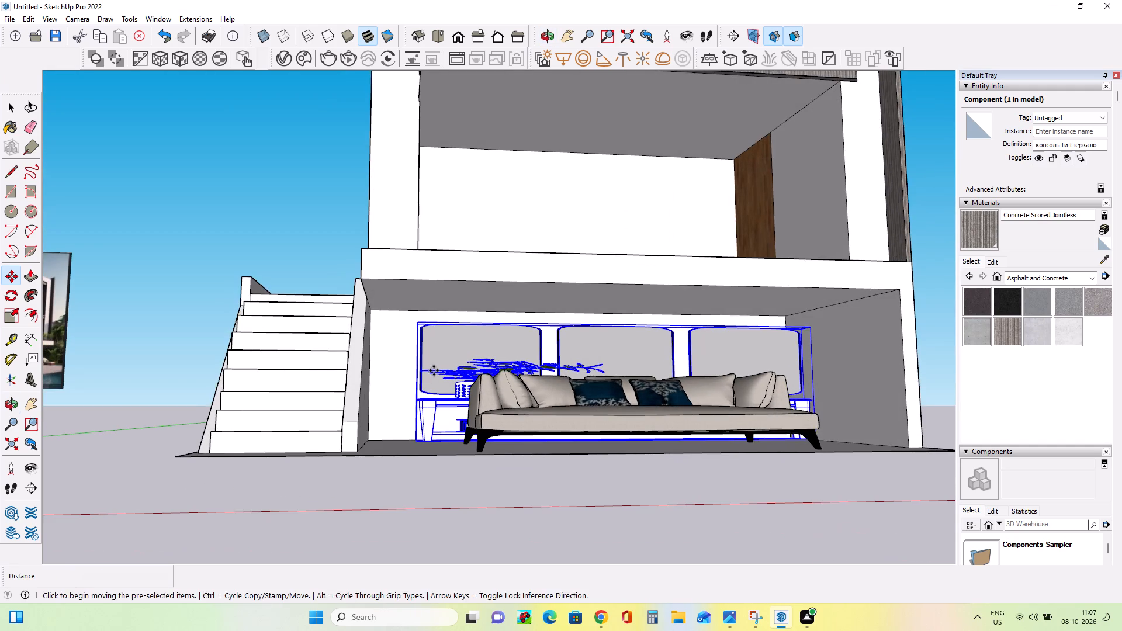
middle_click_drag(415, 380, 397, 423)
scroll(440, 419, "down", 11)
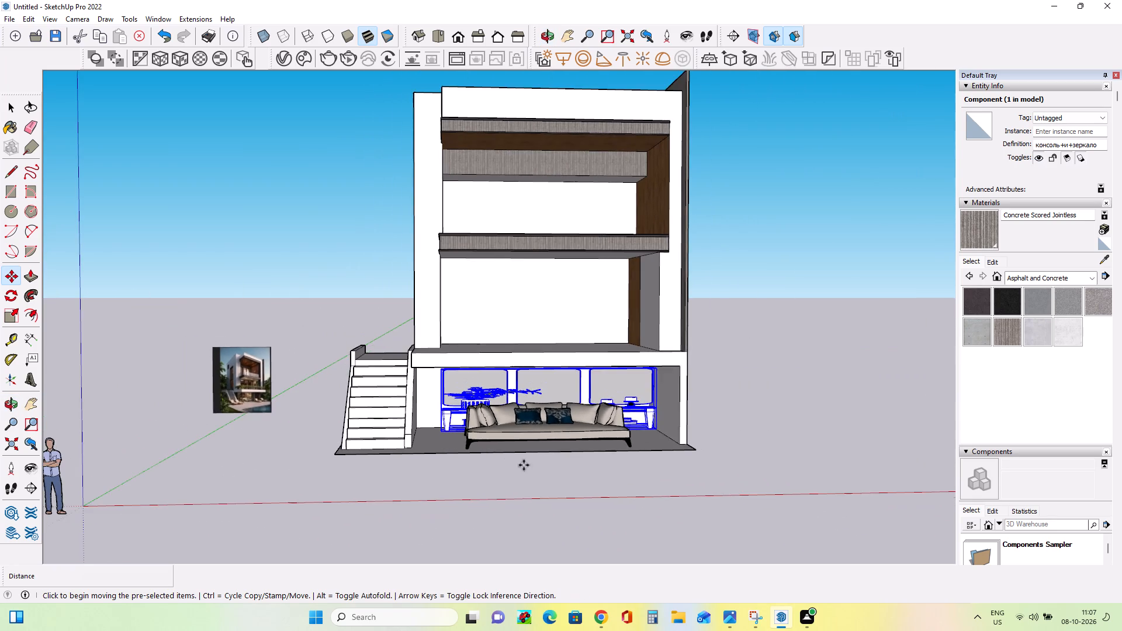
middle_click_drag(623, 438, 626, 470)
middle_click_drag(484, 423, 540, 431)
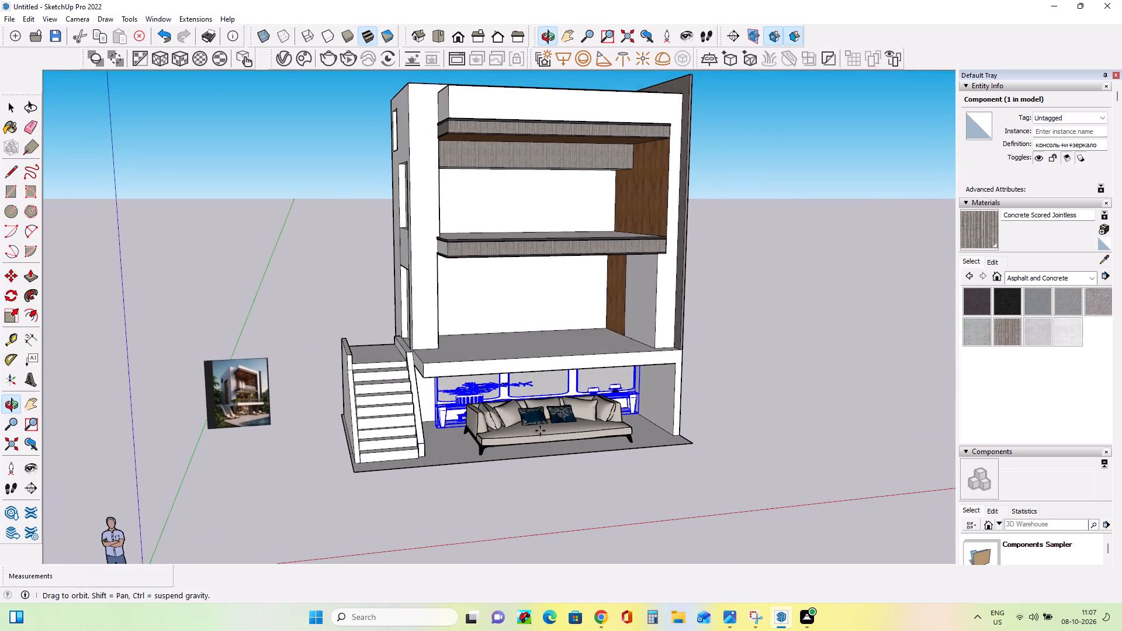
middle_click_drag(540, 431, 541, 431)
scroll(427, 393, "up", 9)
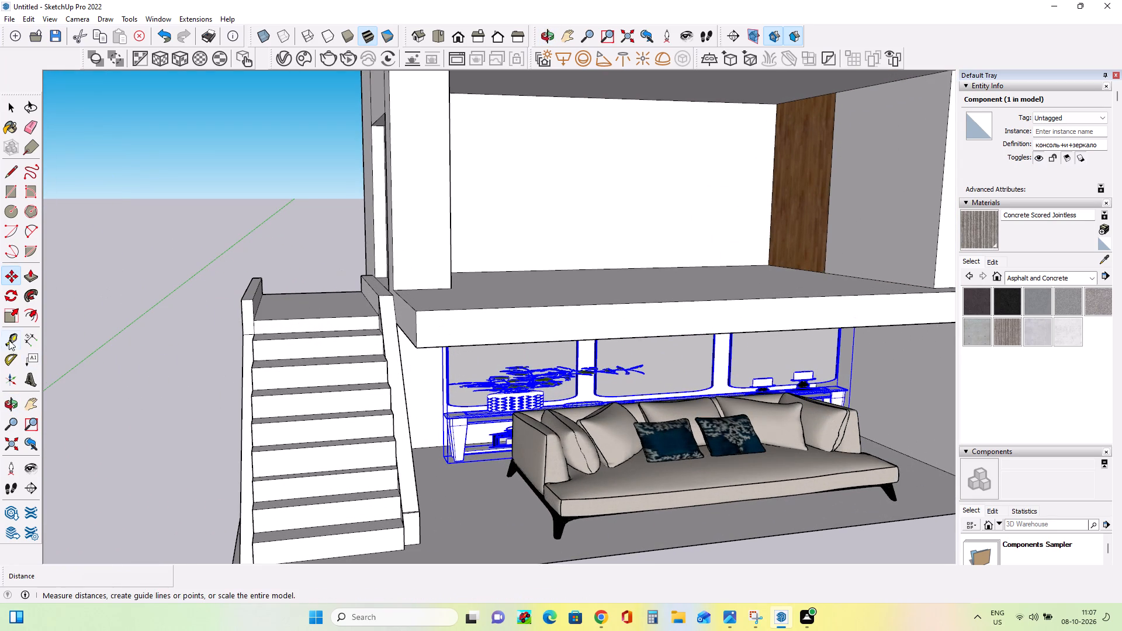
left_click(6, 320)
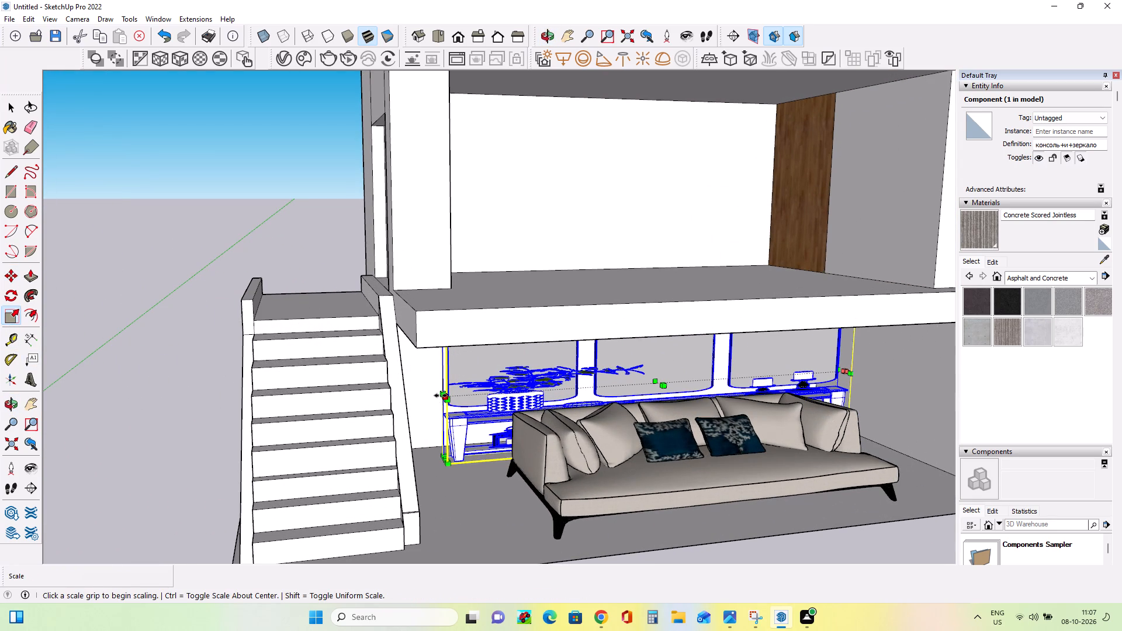
left_click(441, 396)
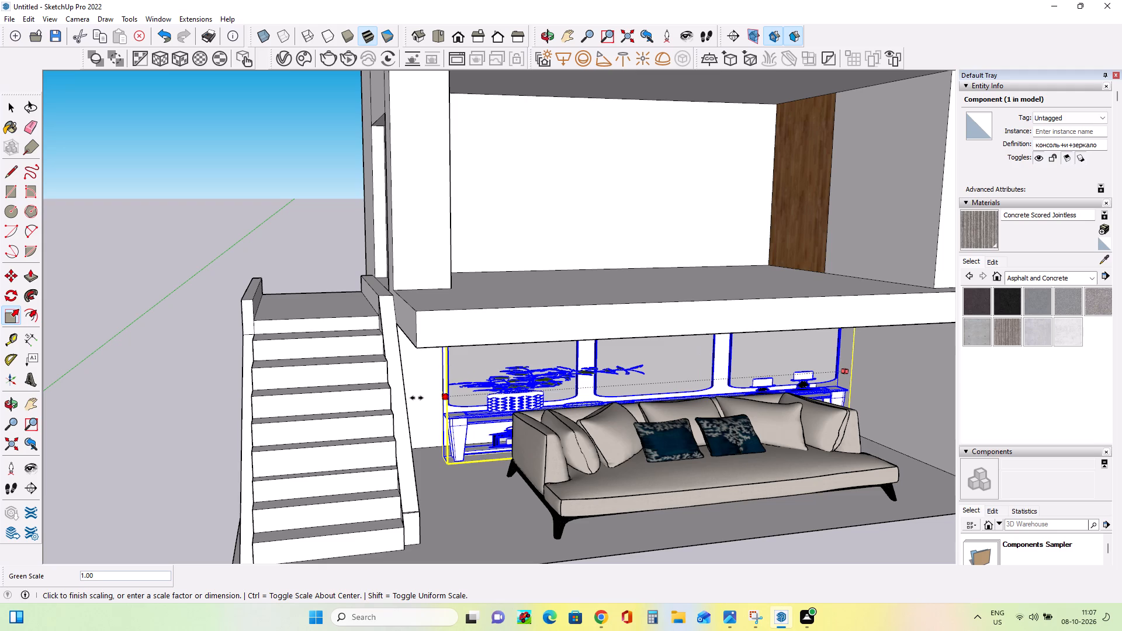
left_click(399, 398)
Raise the console-and-mirrors component's height to the ground-floor ceiling with a blue-axis scale of about 1.15.
middle_click_drag(477, 450, 449, 400)
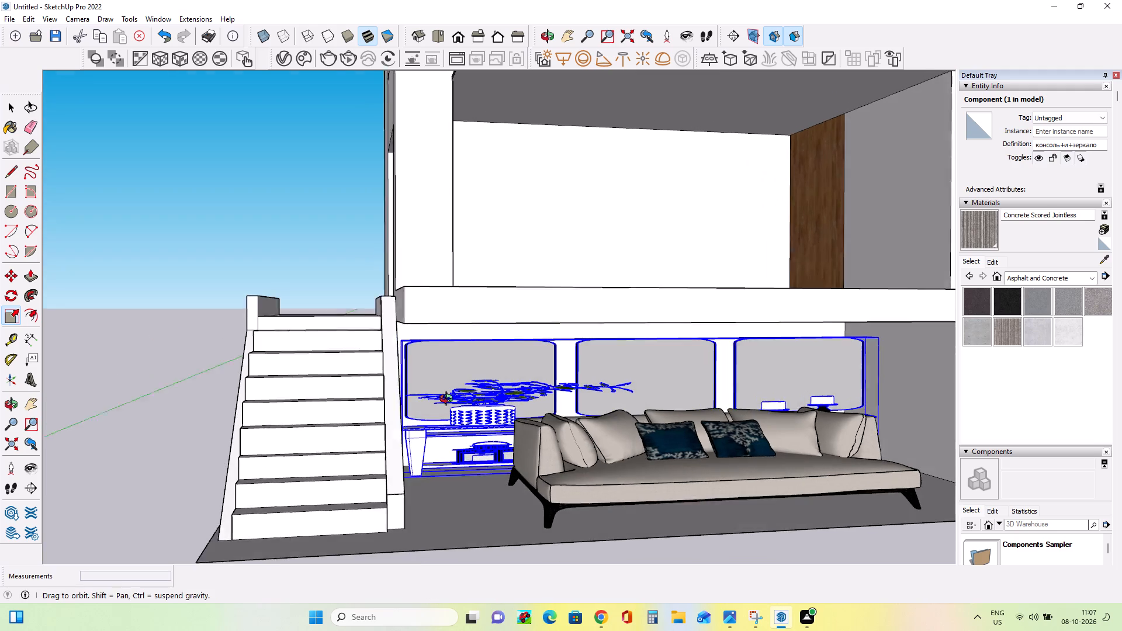
middle_click_drag(449, 400, 447, 398)
middle_click_drag(650, 327, 656, 353)
middle_click_drag(657, 362, 662, 389)
middle_click(662, 389)
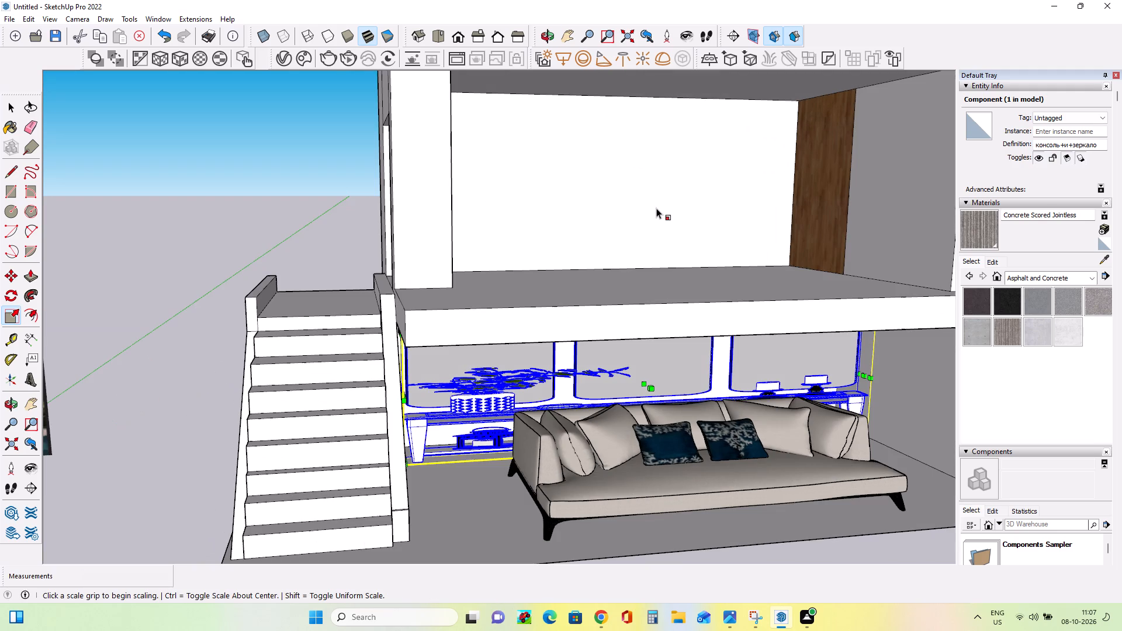
middle_click_drag(647, 312, 663, 365)
middle_click_drag(656, 373, 632, 210)
scroll(611, 325, "up", 3)
scroll(652, 349, "up", 2)
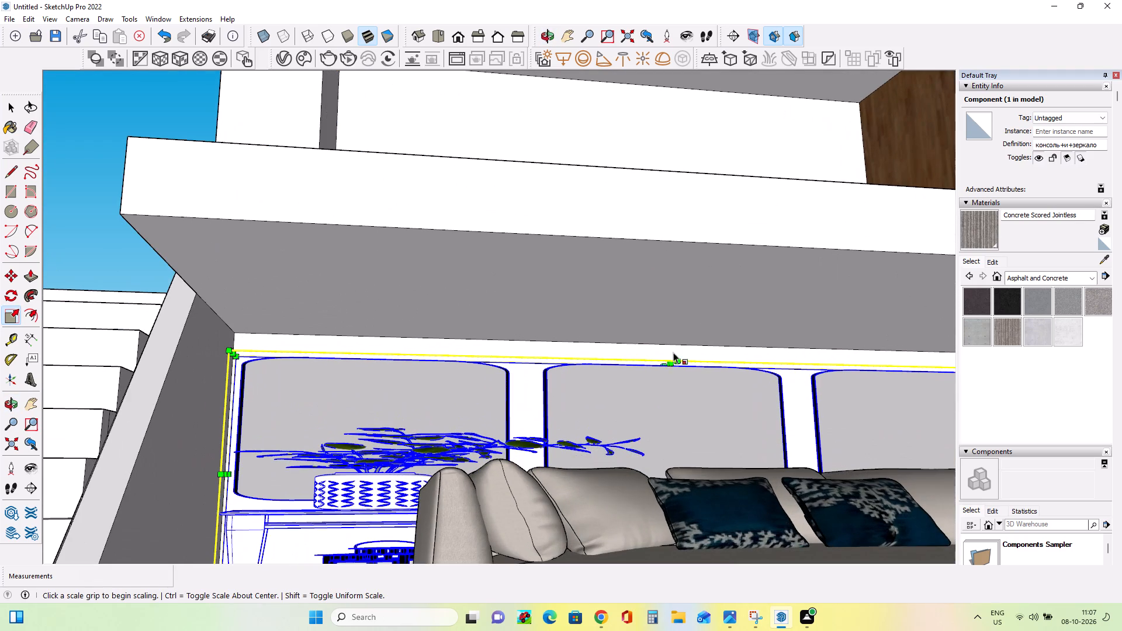
left_click(671, 360)
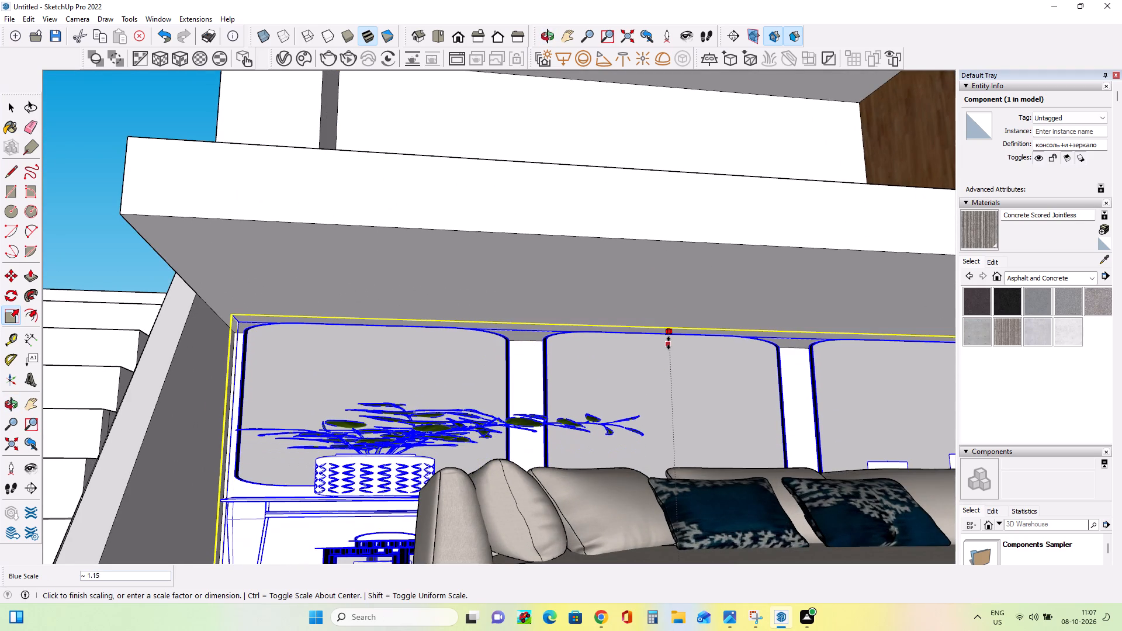
left_click(669, 343)
Scale the console-and-mirrors component from its staircase-side edge by red and green factors of 12.29 and 0.50.
scroll(585, 396, "down", 14)
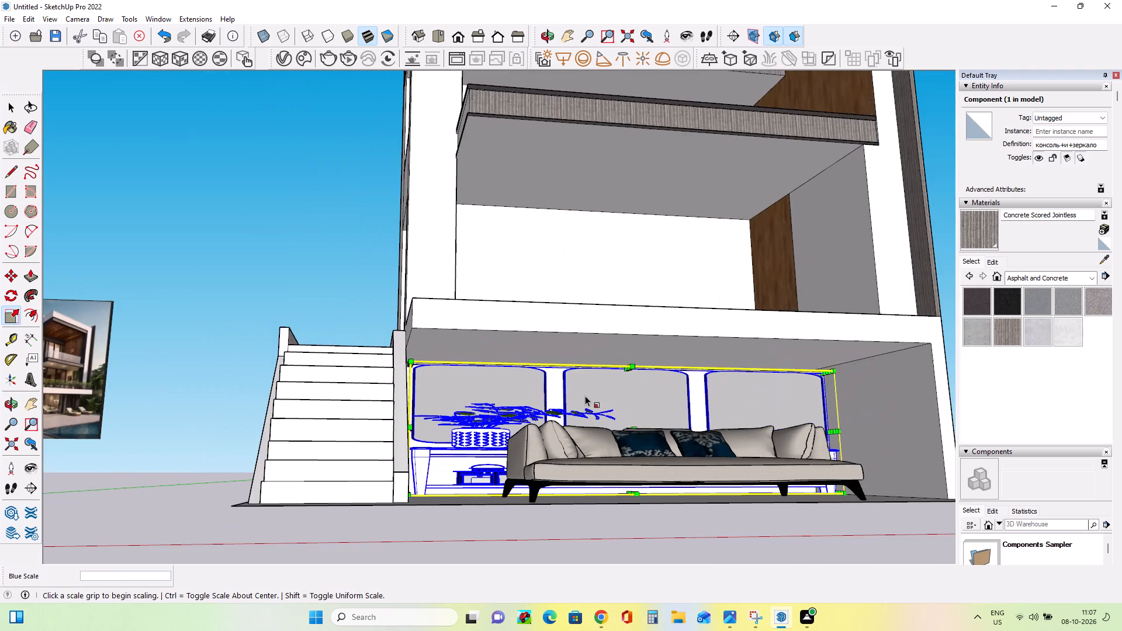
middle_click_drag(584, 401, 580, 455)
middle_click_drag(580, 455, 536, 468)
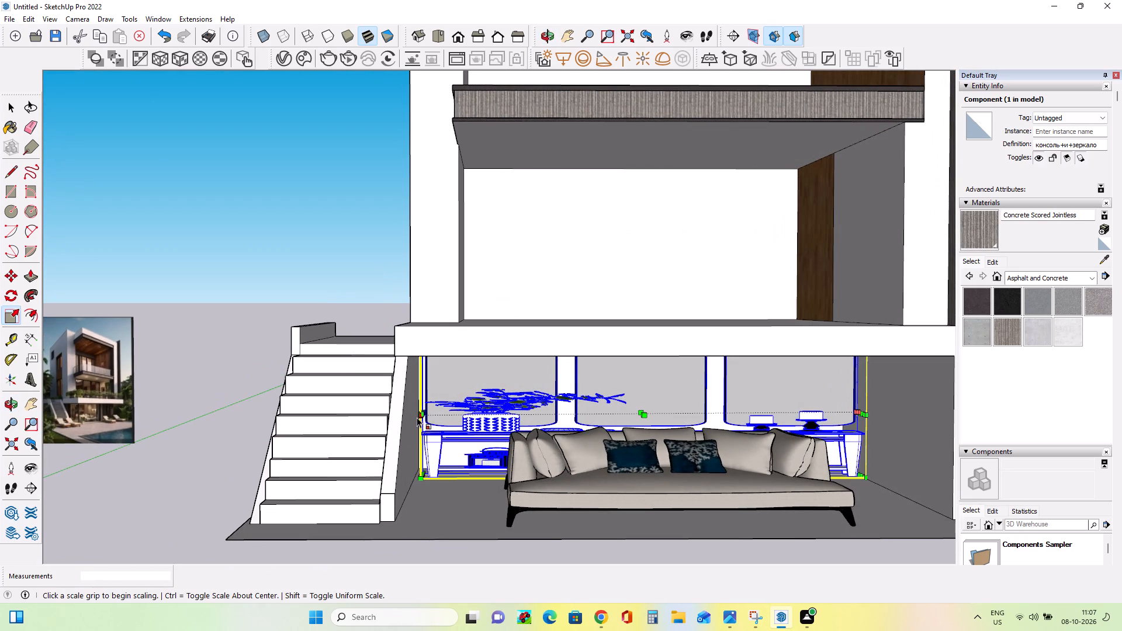
scroll(415, 418, "up", 2)
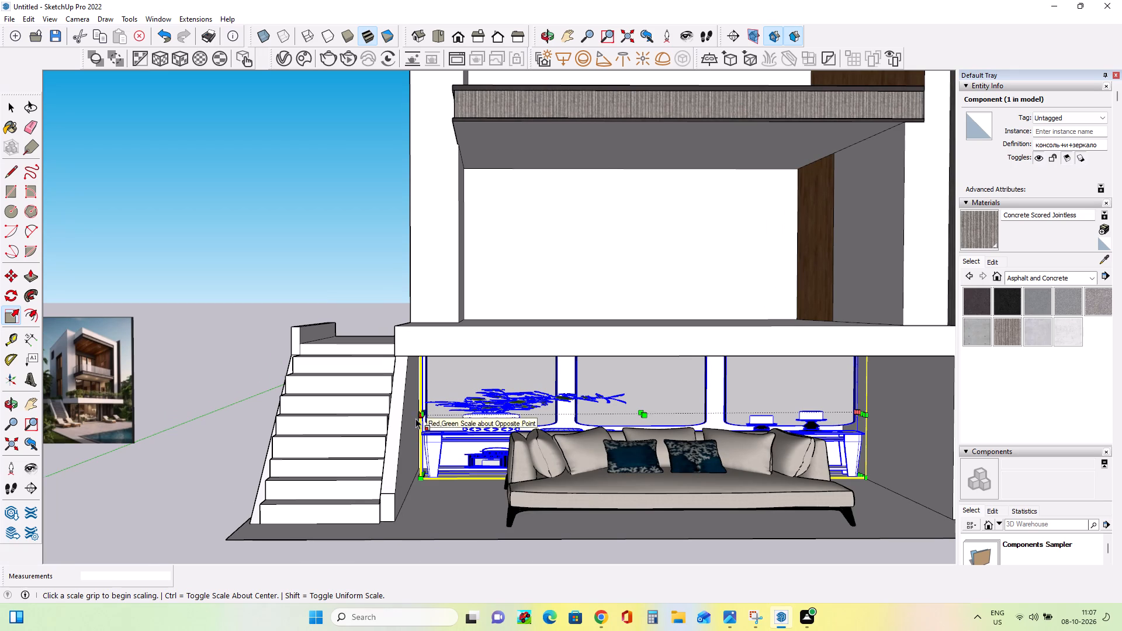
scroll(415, 418, "up", 7)
left_click(423, 406)
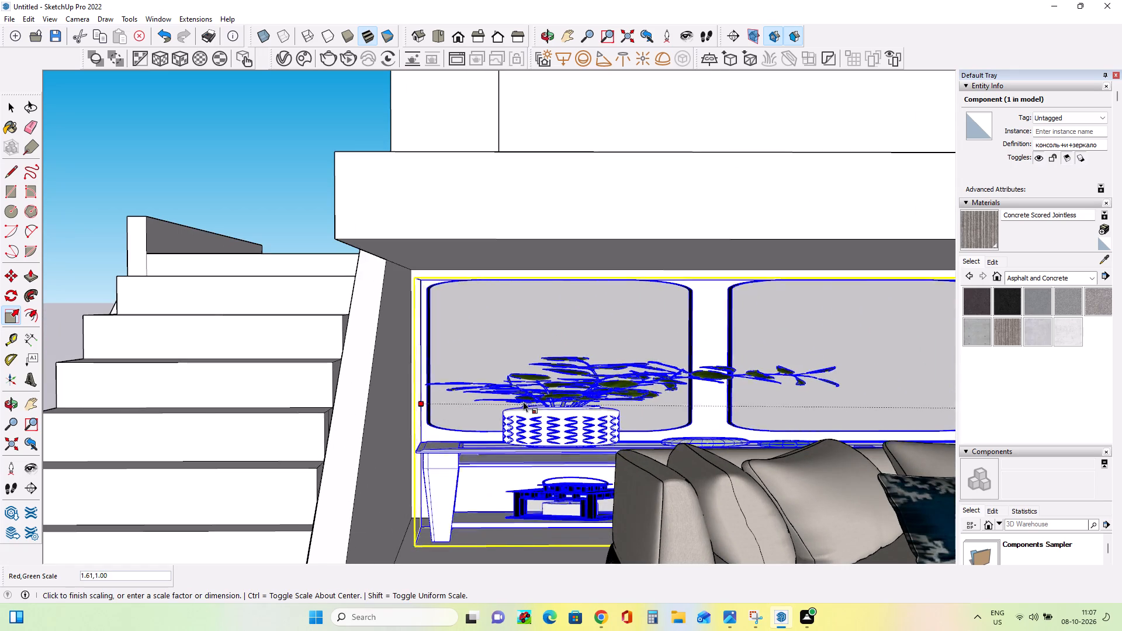
scroll(759, 369, "down", 7)
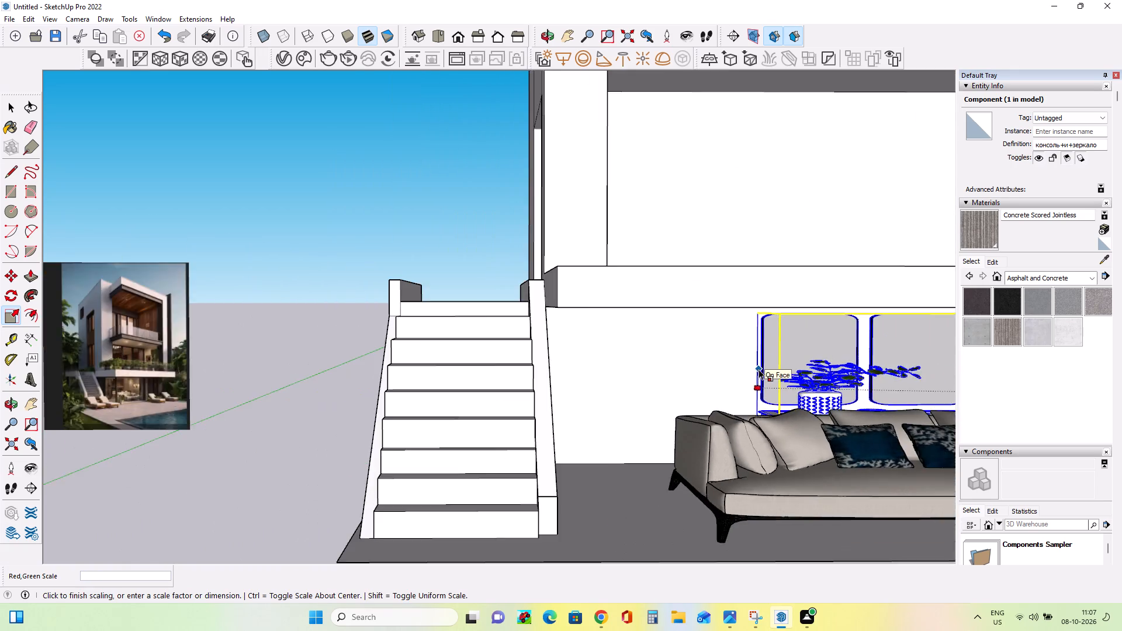
scroll(759, 369, "down", 7)
left_click(759, 369)
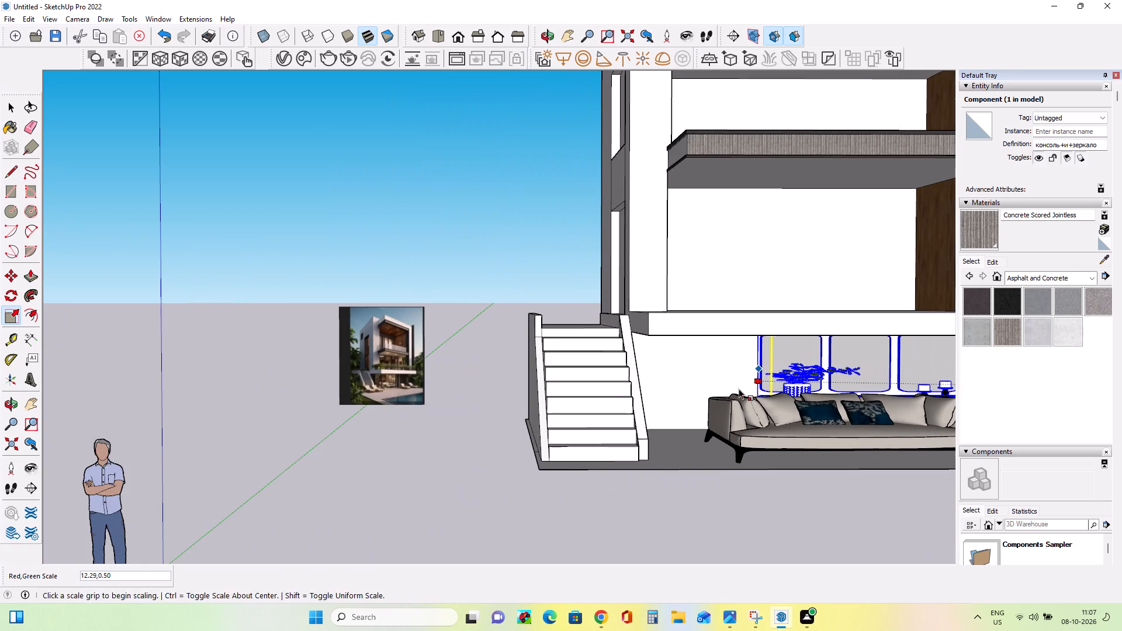
Move the console-and-mirrors component about 11' 8 3/16" forward from the back wall toward the ground-floor room's open front.
middle_click_drag(728, 391, 648, 423)
scroll(660, 411, "down", 9)
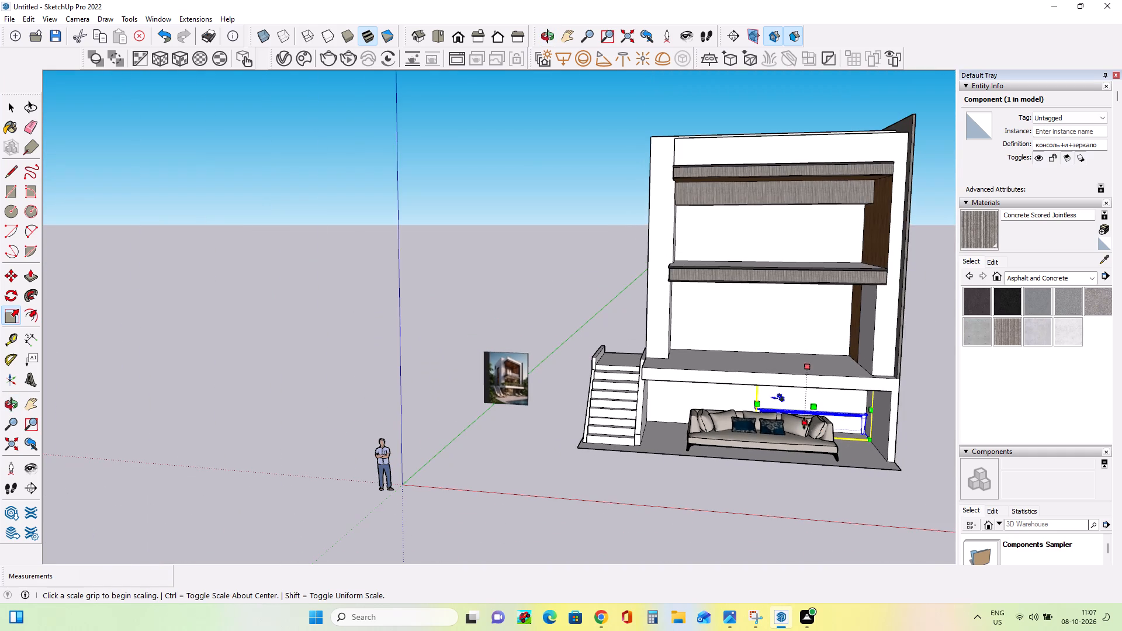
middle_click_drag(747, 405, 761, 449)
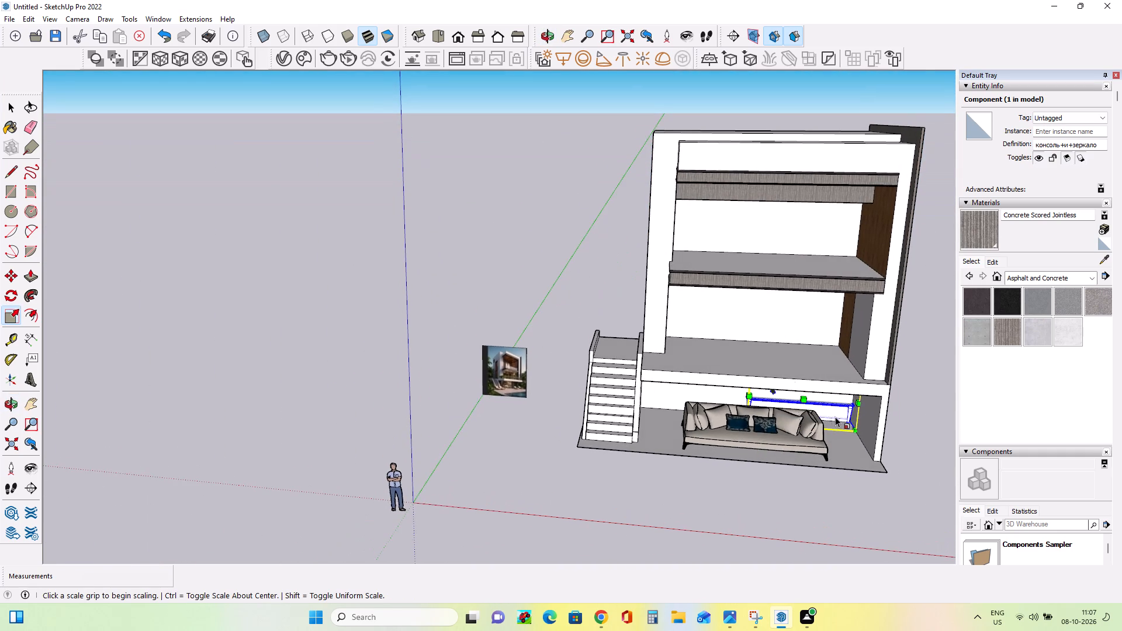
scroll(835, 417, "up", 3)
middle_click_drag(825, 402, 811, 369)
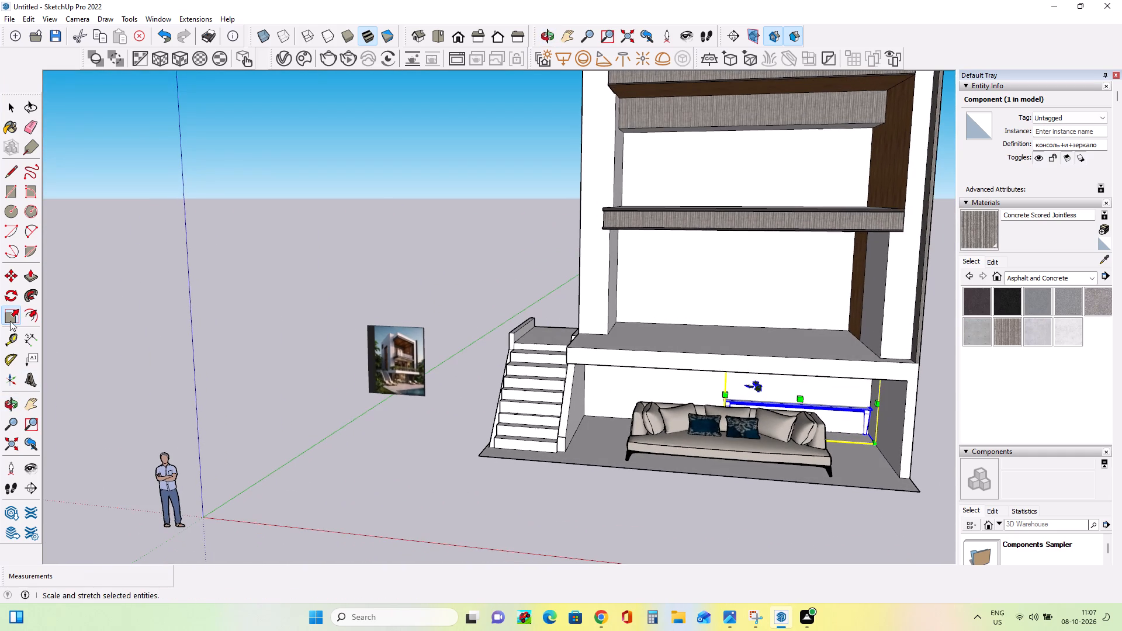
left_click(9, 296)
left_click(8, 273)
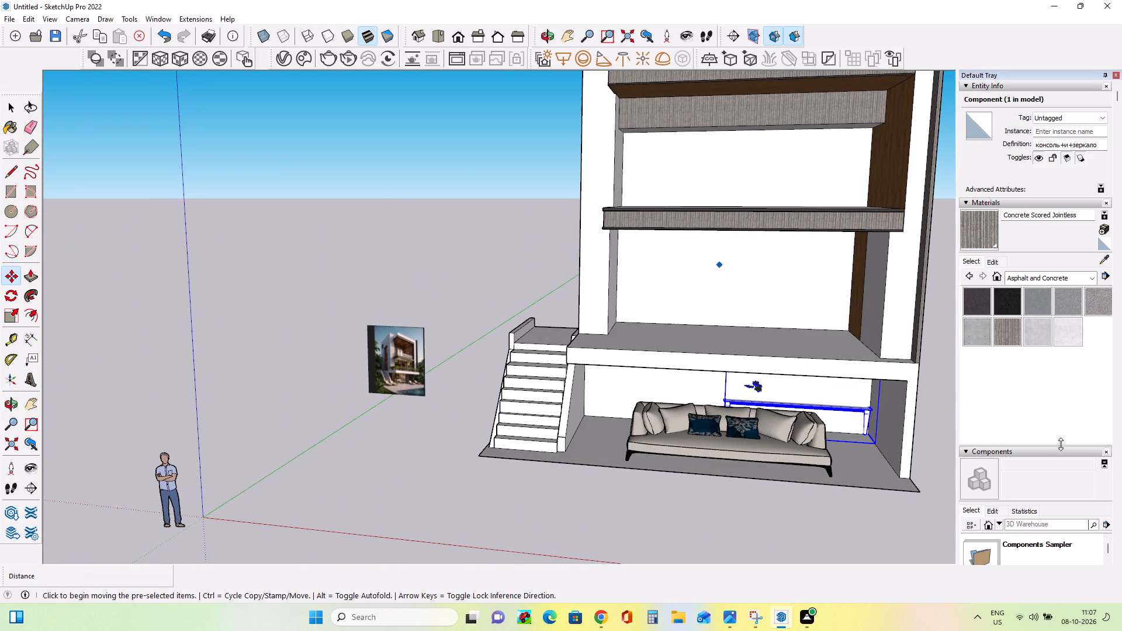
left_click(874, 442)
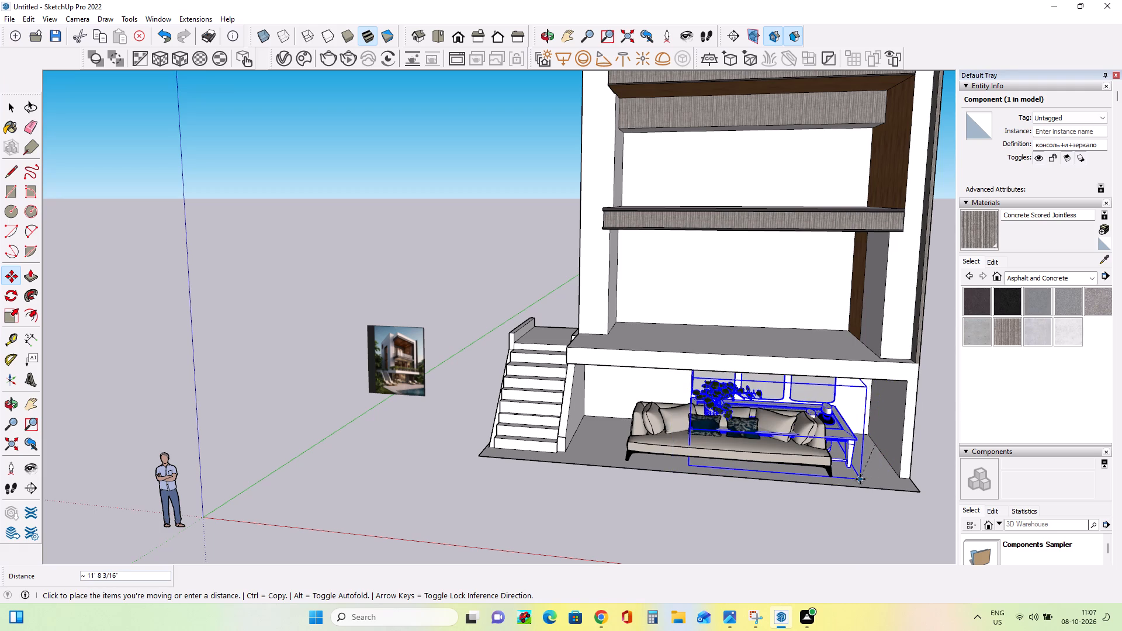
left_click(860, 479)
Reduce the console-and-mirrors component's depth along the green axis by scaling its front face toward the back wall.
middle_click_drag(682, 449, 872, 412)
scroll(616, 401, "up", 2)
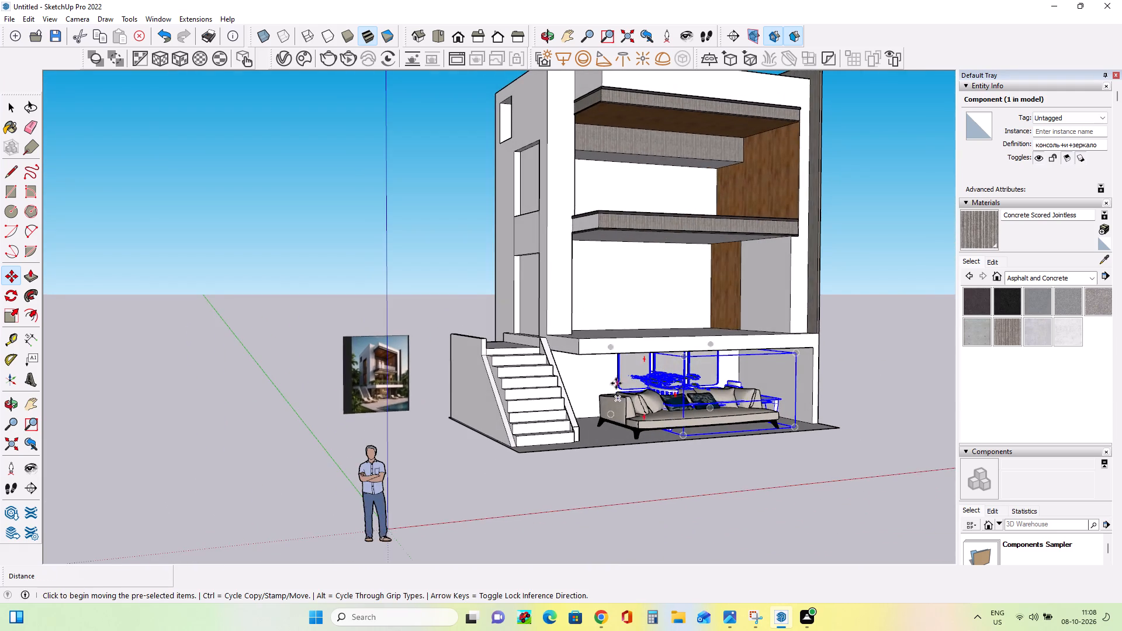
scroll(616, 383, "up", 8)
middle_click_drag(611, 435, 732, 476)
middle_click_drag(557, 434, 577, 484)
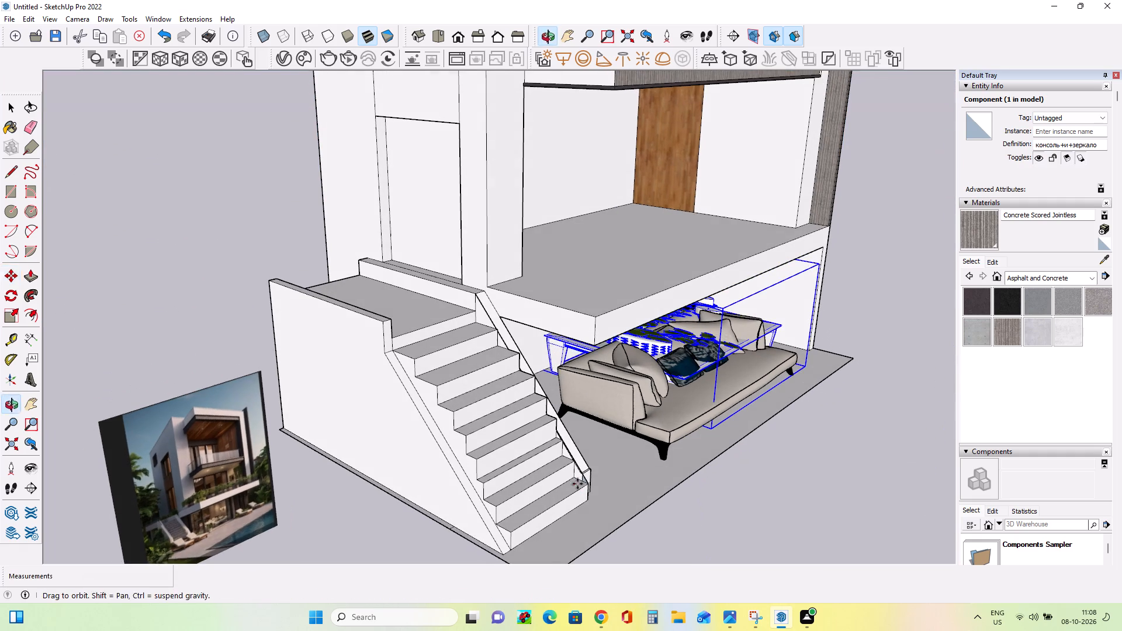
middle_click_drag(577, 484, 577, 488)
middle_click_drag(612, 392, 452, 369)
middle_click_drag(711, 403, 736, 389)
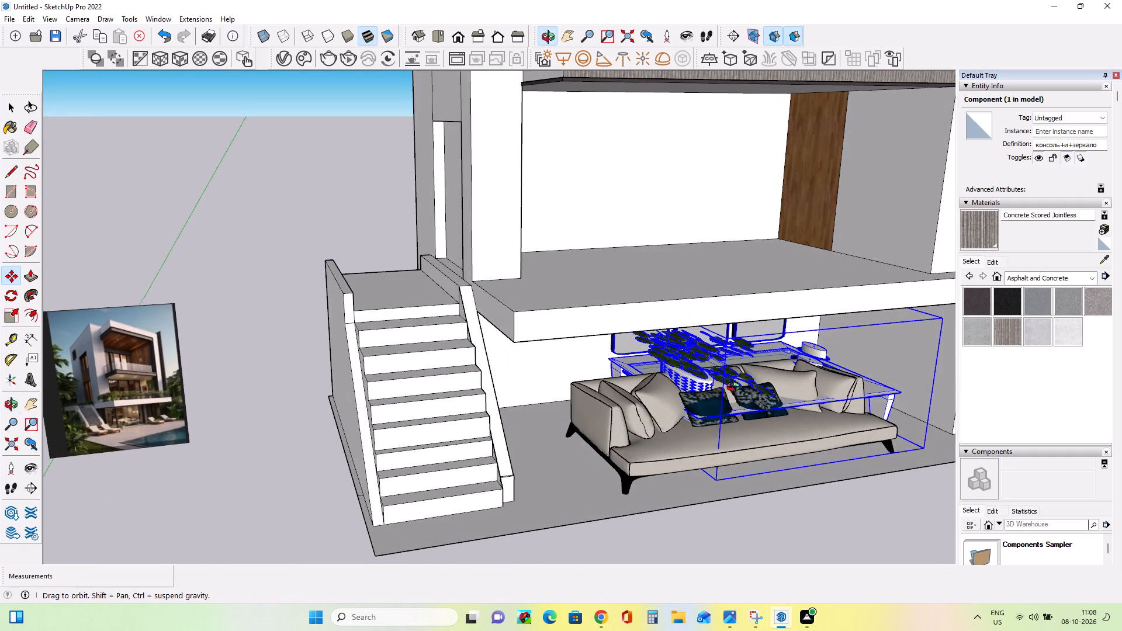
middle_click_drag(736, 389, 640, 333)
scroll(755, 414, "down", 2)
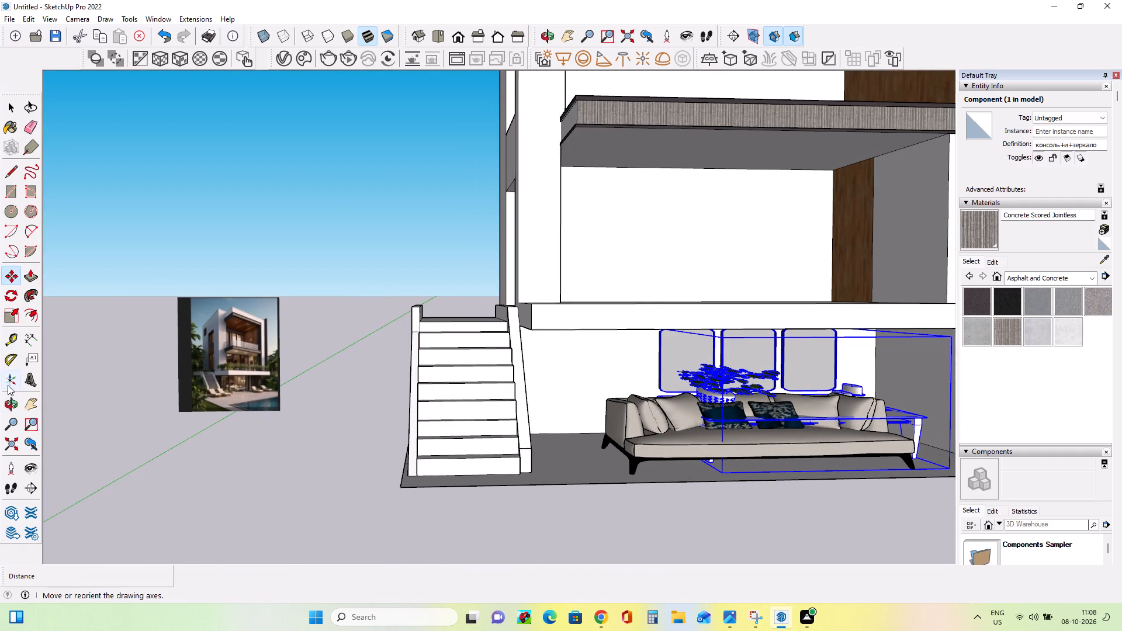
left_click(15, 317)
left_click(840, 403)
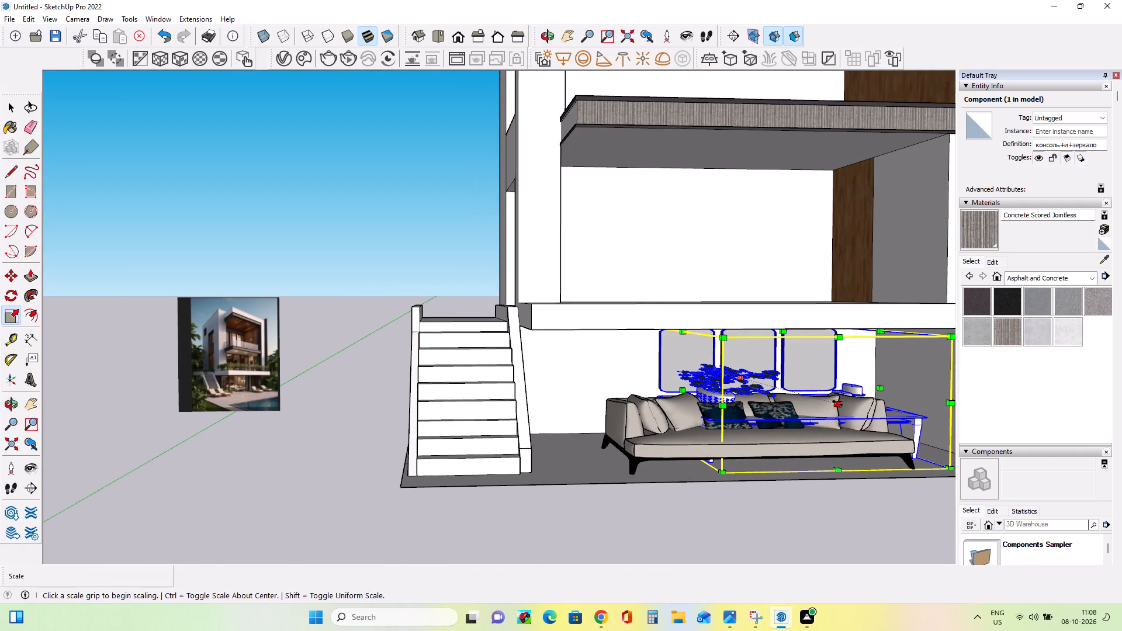
left_click(778, 384)
Move the console-and-mirrors component about 6' 9 3/16" forward, out of the back wall and behind the sofa.
middle_click_drag(740, 418, 778, 468)
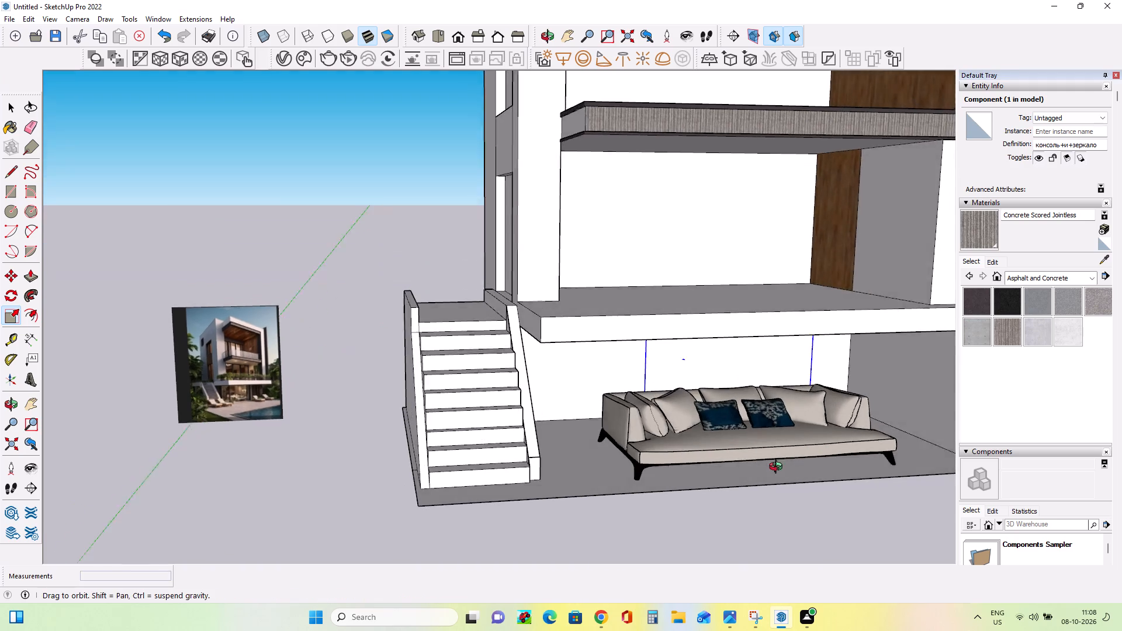
middle_click_drag(778, 468, 795, 481)
left_click(10, 271)
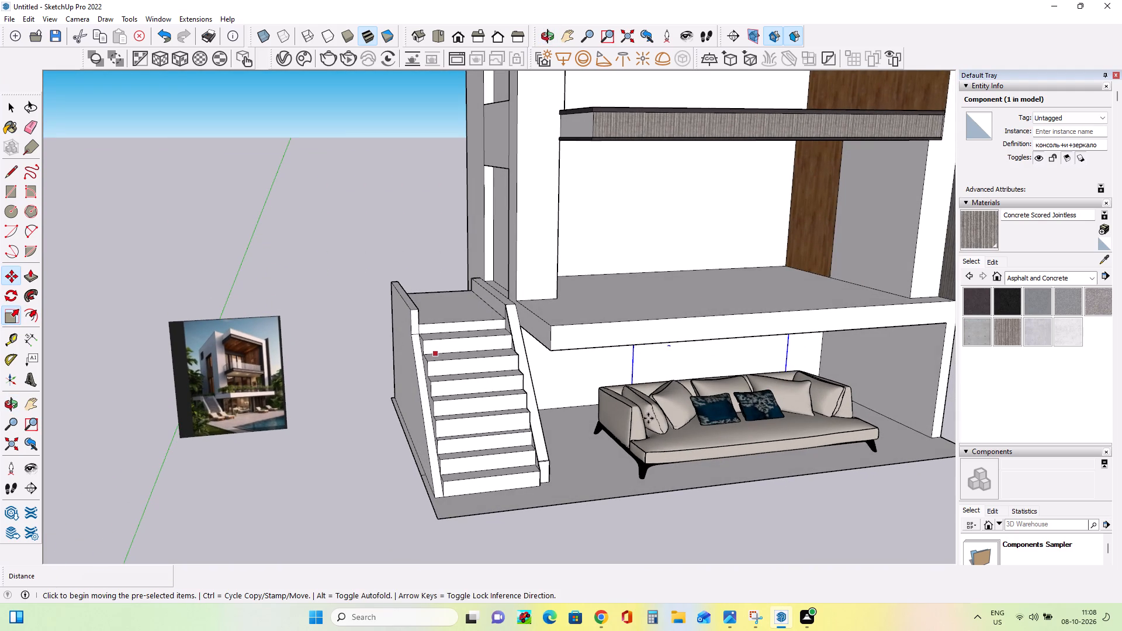
left_click(633, 373)
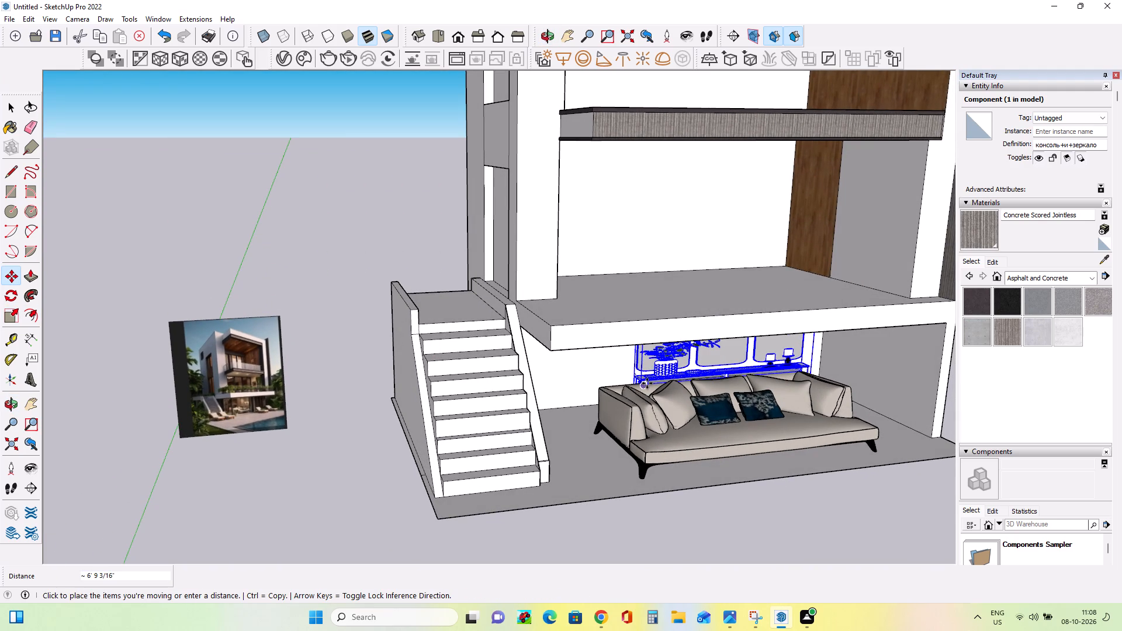
left_click(647, 383)
Move the console-and-mirrors component about 3' 10 7/16" along the back wall, toward the side wall opposite the staircase.
middle_click_drag(773, 449, 675, 369)
middle_click_drag(740, 391, 768, 587)
middle_click_drag(712, 387, 711, 255)
scroll(711, 255, "down", 10)
scroll(775, 461, "down", 1)
middle_click_drag(775, 461, 722, 396)
scroll(844, 404, "up", 1)
middle_click_drag(844, 404, 699, 407)
left_click(837, 430)
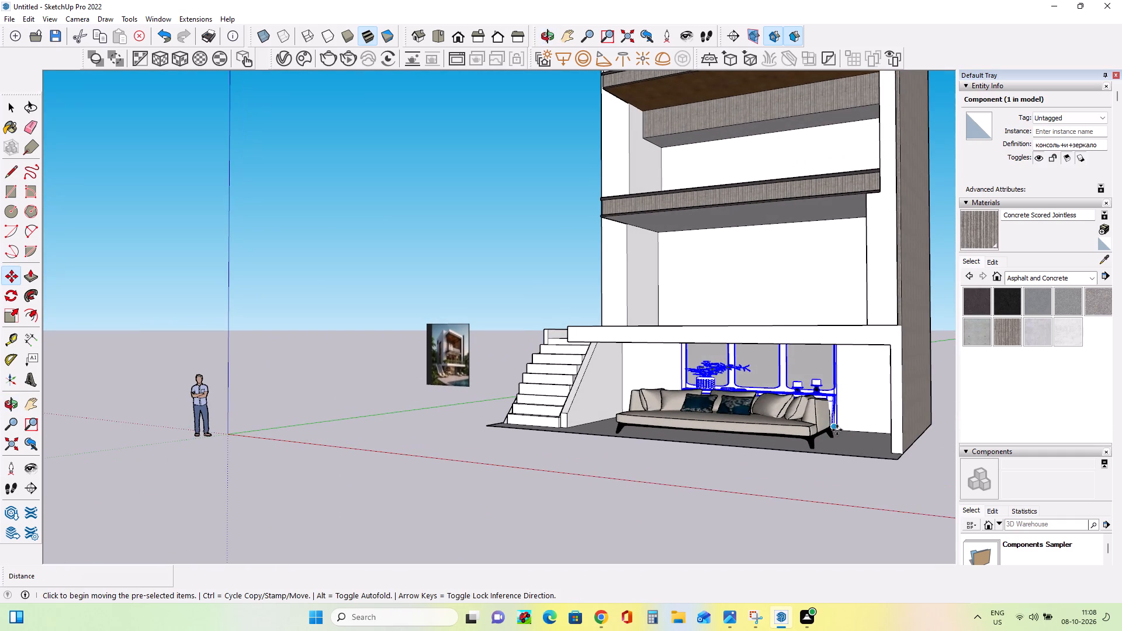
left_click(878, 440)
Move the ground-floor sofa about 3' 10 1/16" away from the staircase, in front of the console and mirrors.
middle_click_drag(725, 417, 881, 446)
scroll(777, 402, "up", 3)
middle_click_drag(776, 412, 770, 442)
scroll(752, 464, "down", 7)
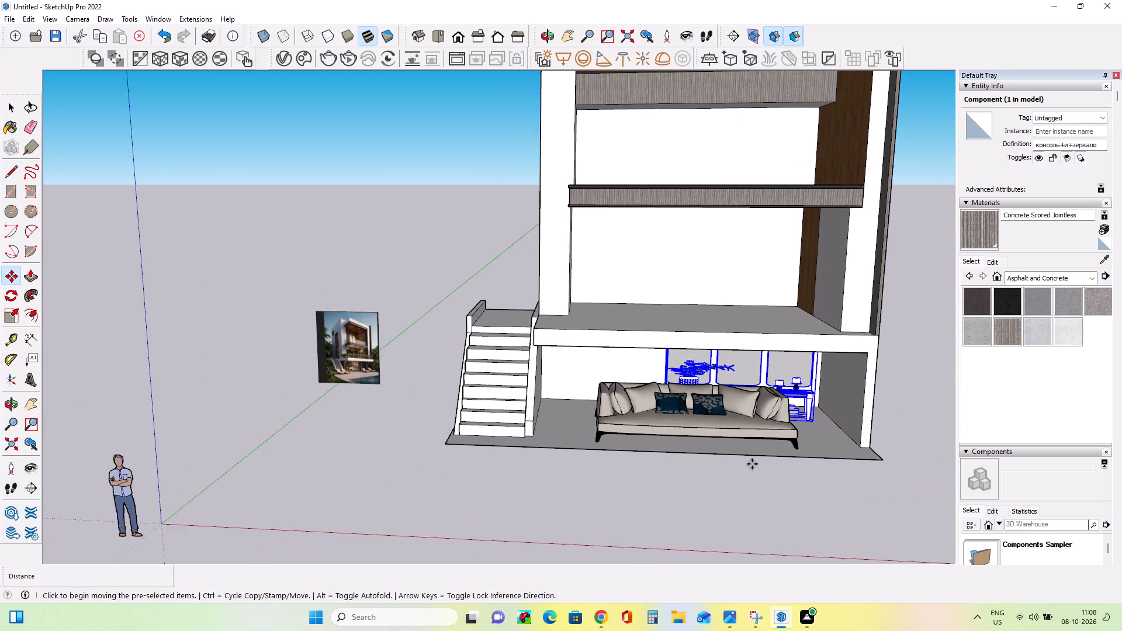
scroll(752, 464, "down", 2)
middle_click_drag(792, 515, 784, 464)
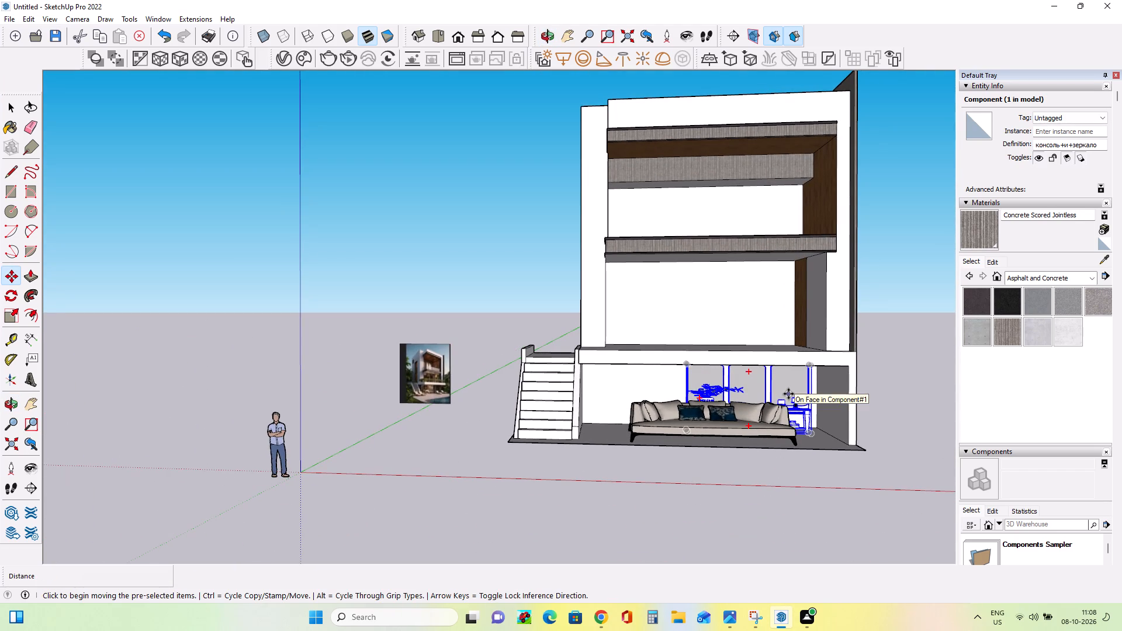
scroll(788, 394, "up", 1)
middle_click_drag(805, 435, 808, 454)
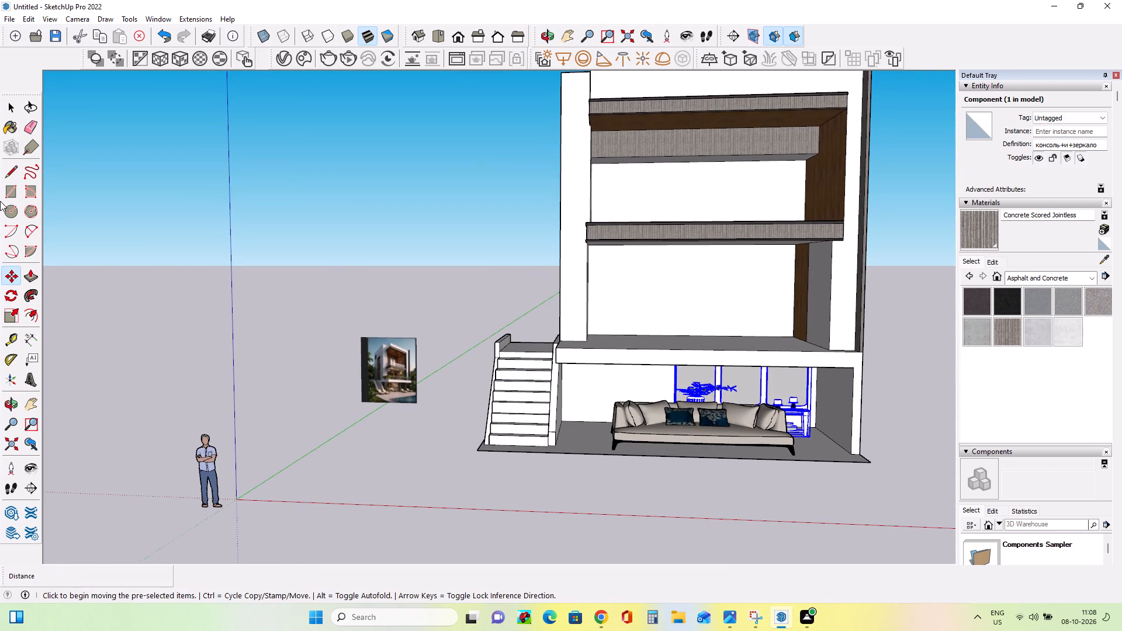
left_click(14, 113)
left_click(729, 434)
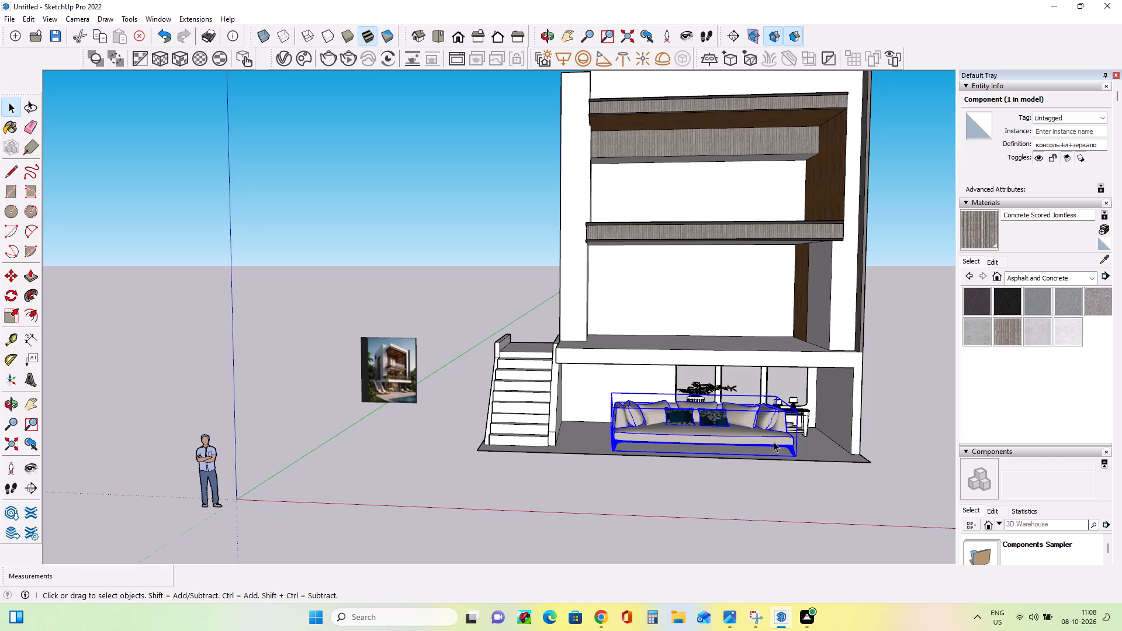
left_click(5, 273)
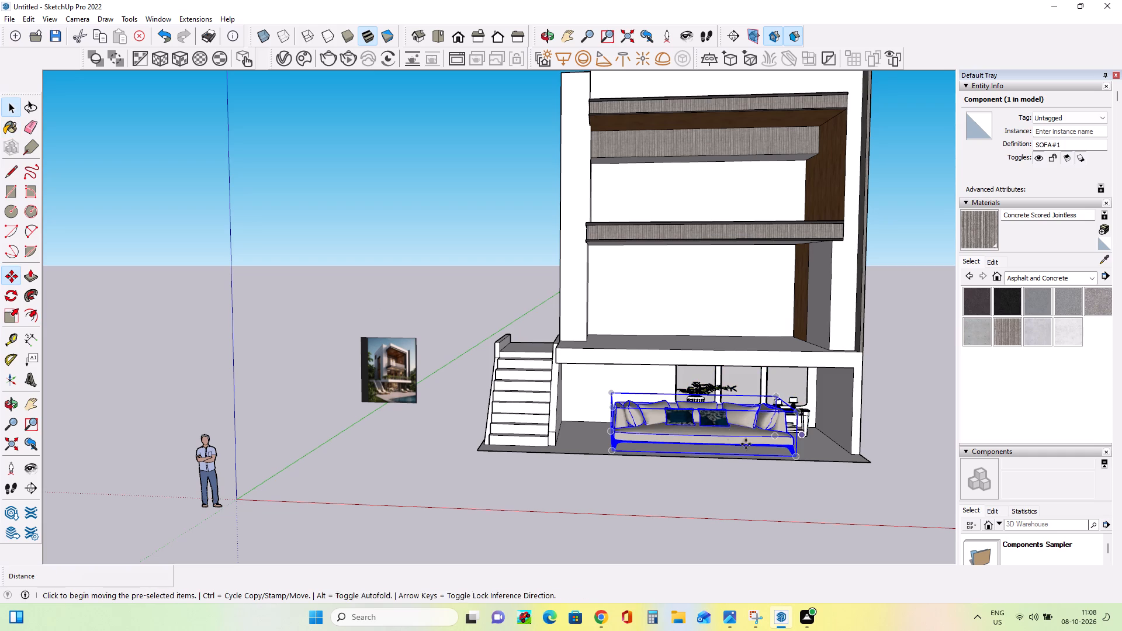
left_click(797, 455)
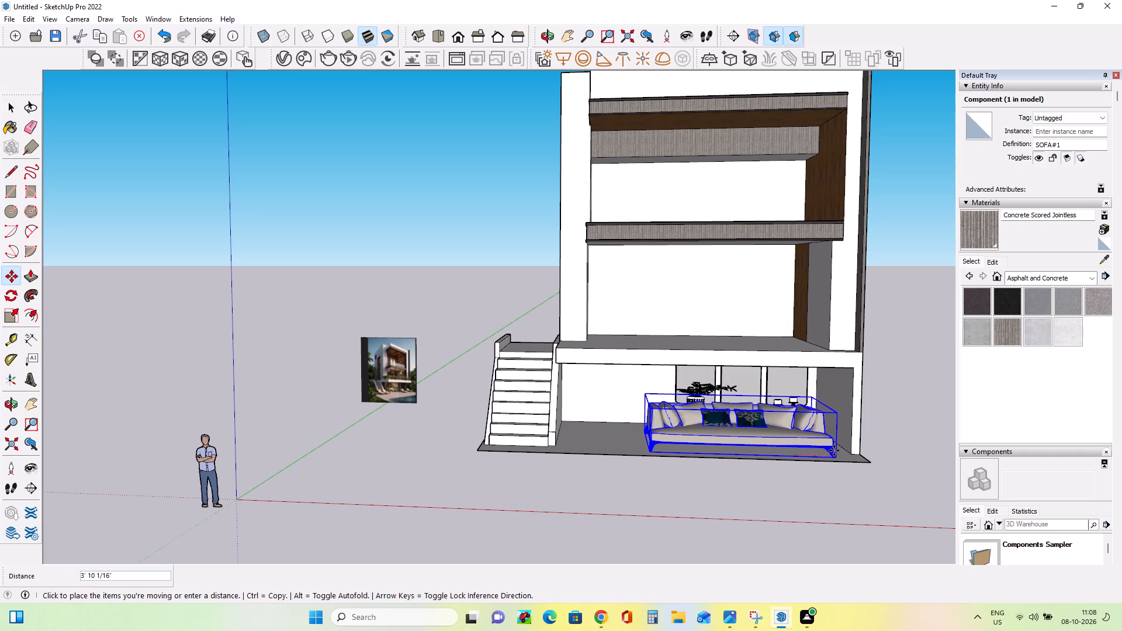
left_click(834, 450)
middle_click_drag(633, 438, 633, 448)
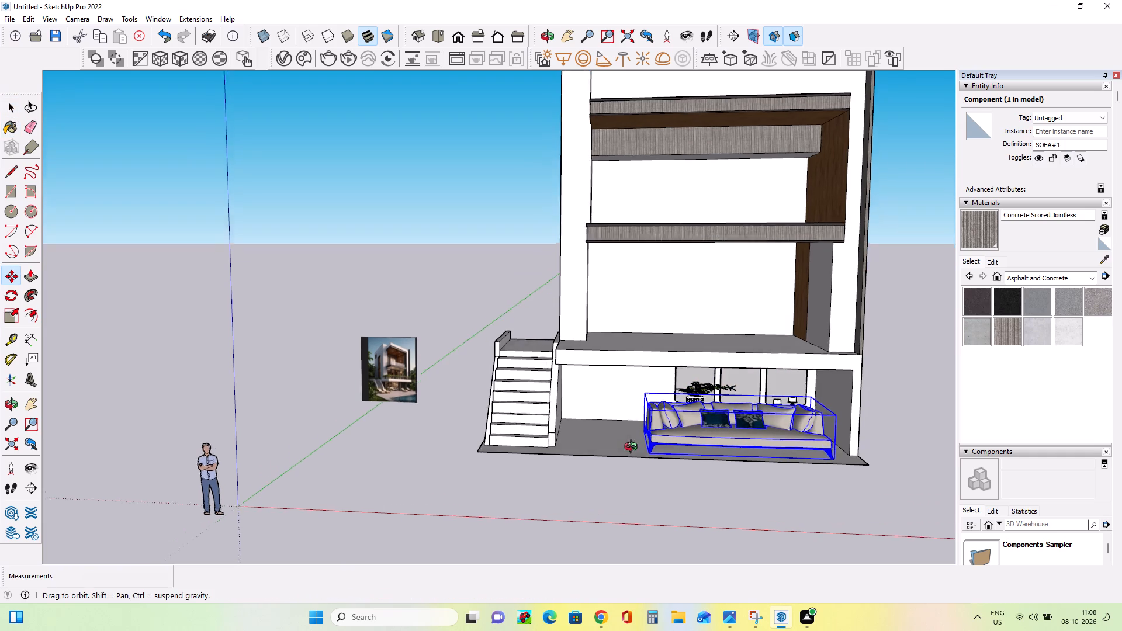
middle_click_drag(633, 448, 633, 452)
scroll(726, 464, "down", 3)
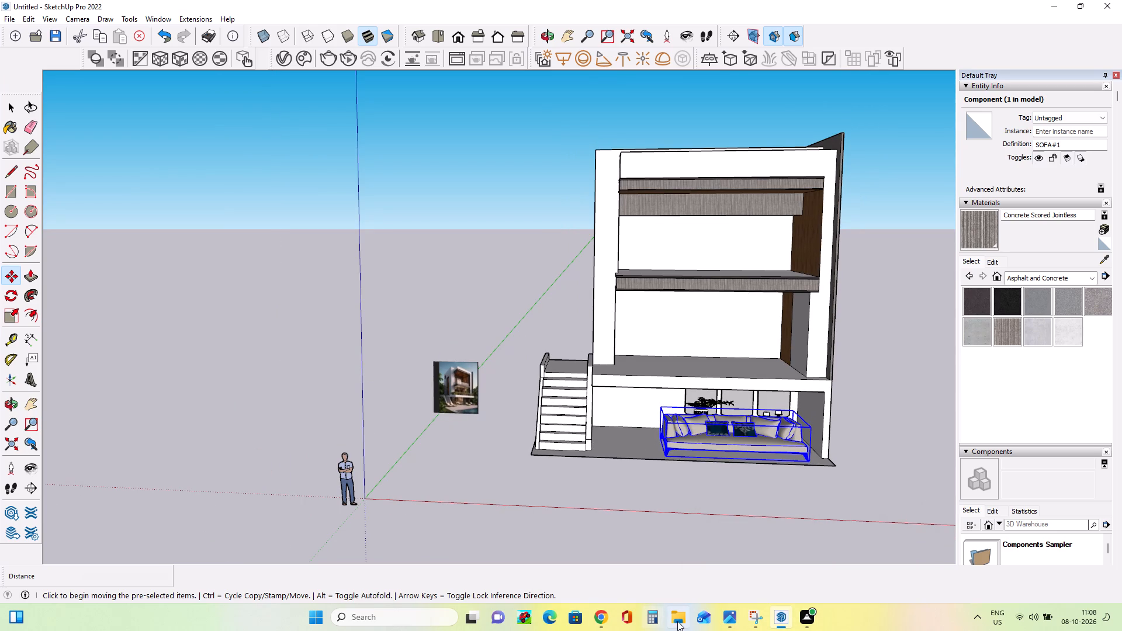
Switch to Chrome and examine the 3D Warehouse decor search results for a suitable decor model.
left_click(607, 618)
left_click(448, 85)
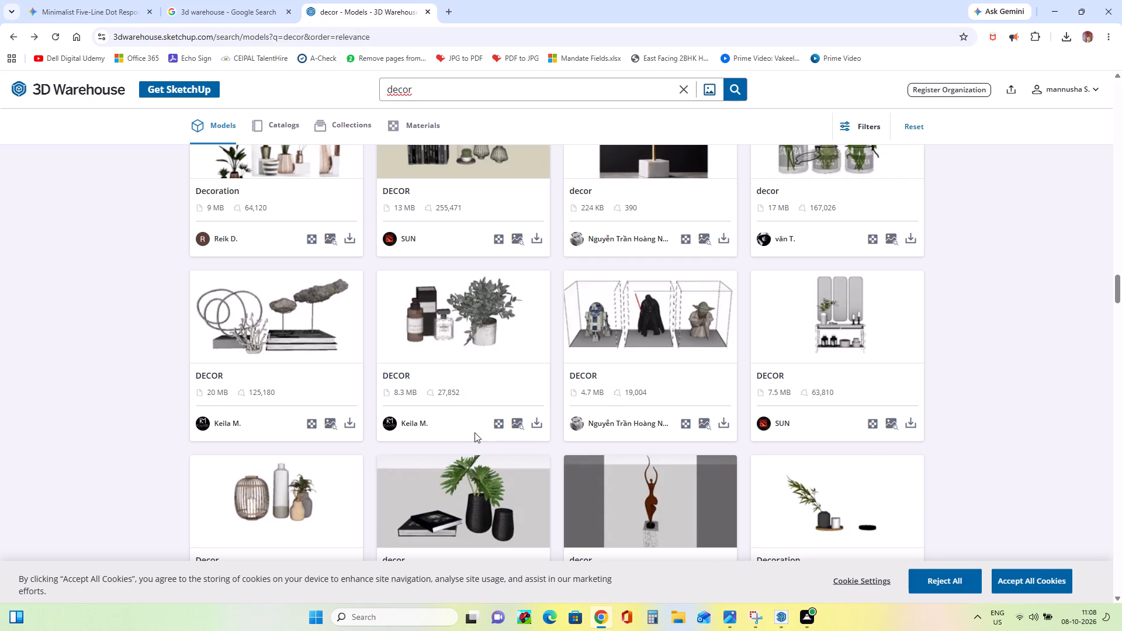
scroll(475, 432, "up", 5)
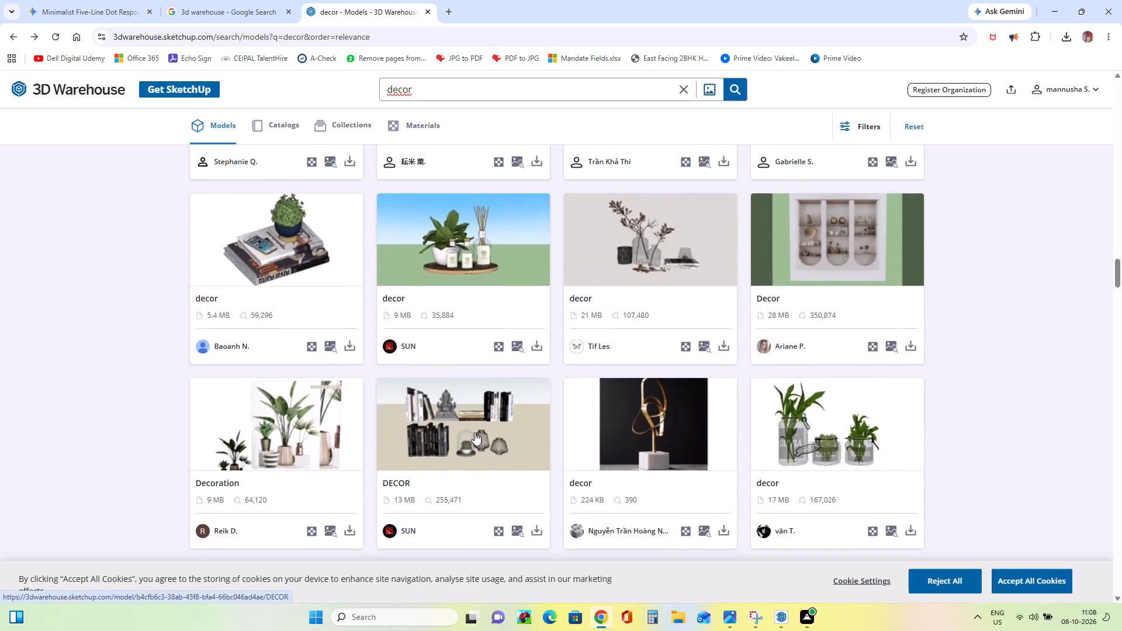
scroll(475, 432, "up", 4)
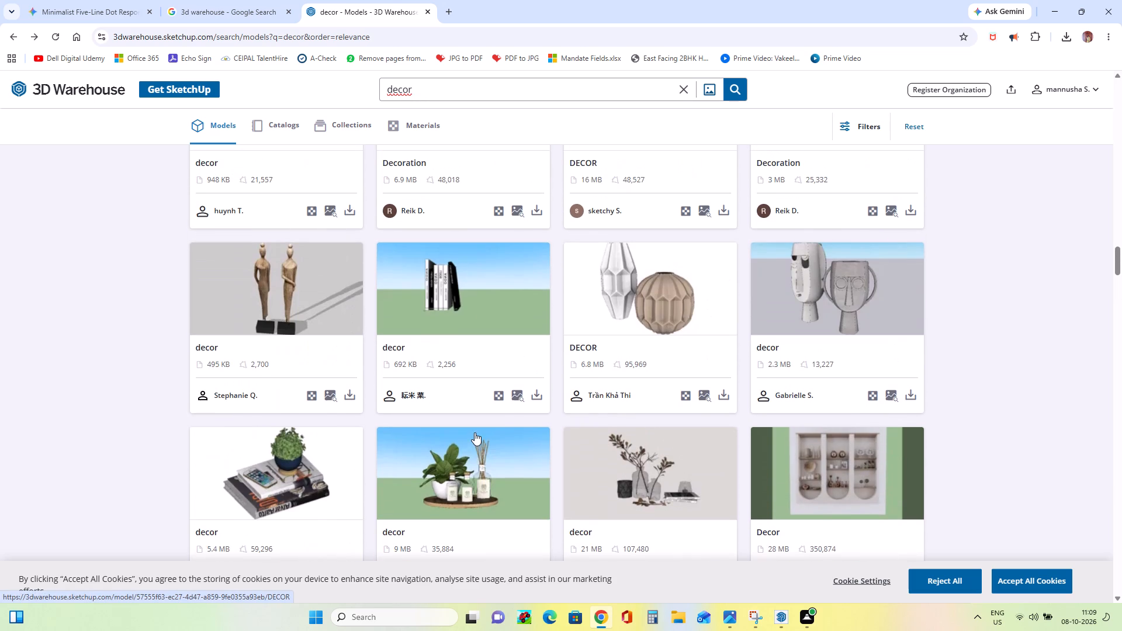
scroll(475, 432, "up", 4)
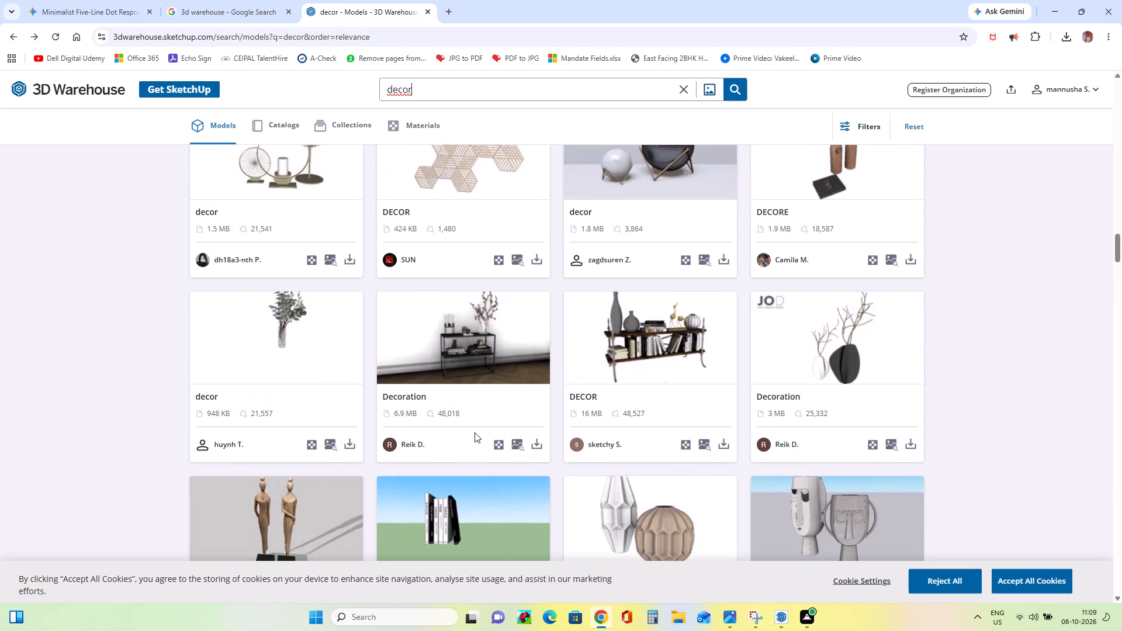
scroll(475, 432, "up", 6)
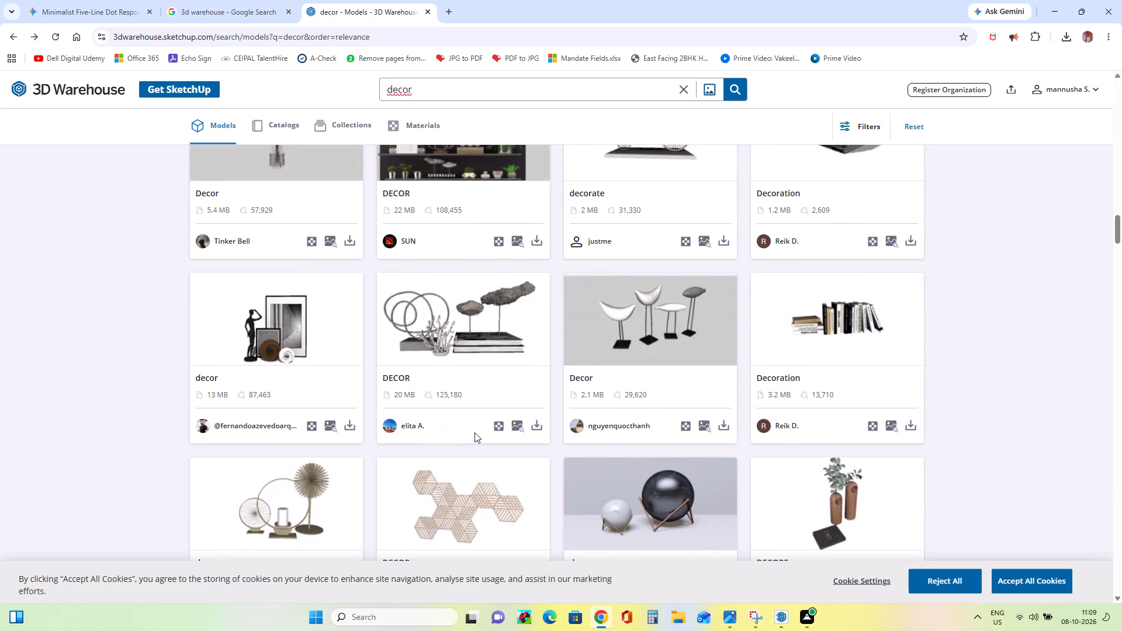
scroll(475, 432, "up", 9)
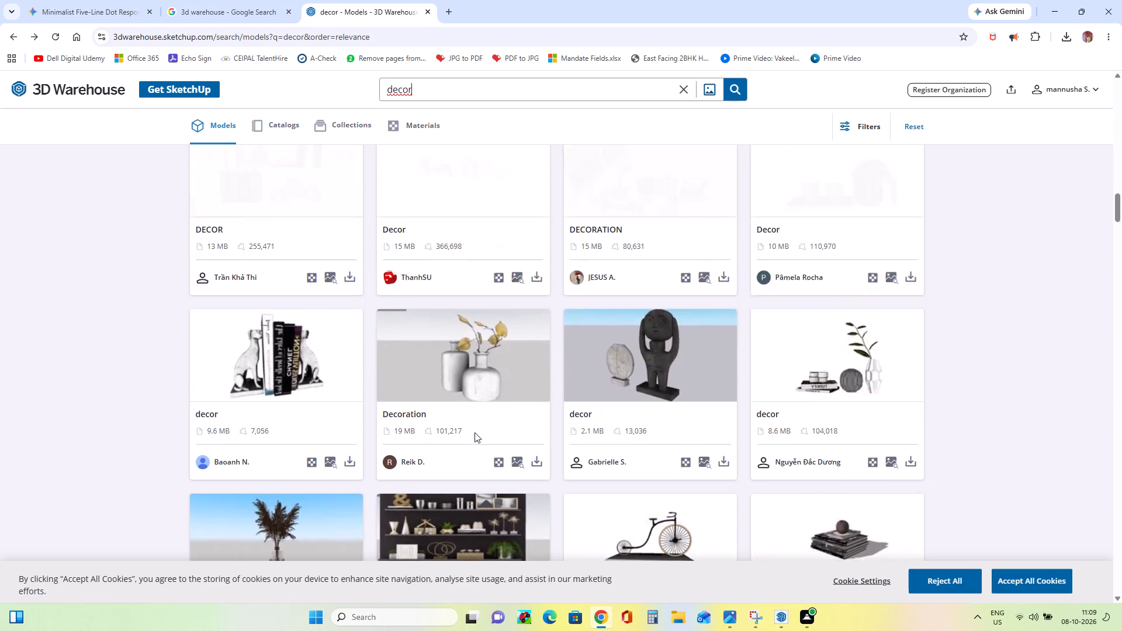
scroll(475, 430, "up", 2)
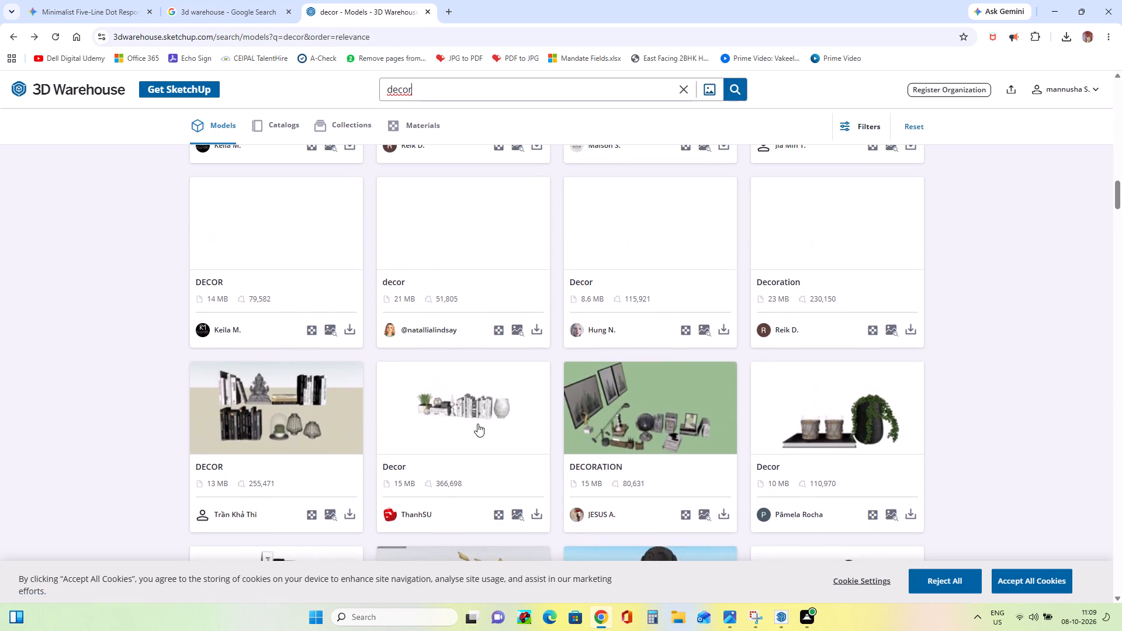
scroll(477, 424, "up", 8)
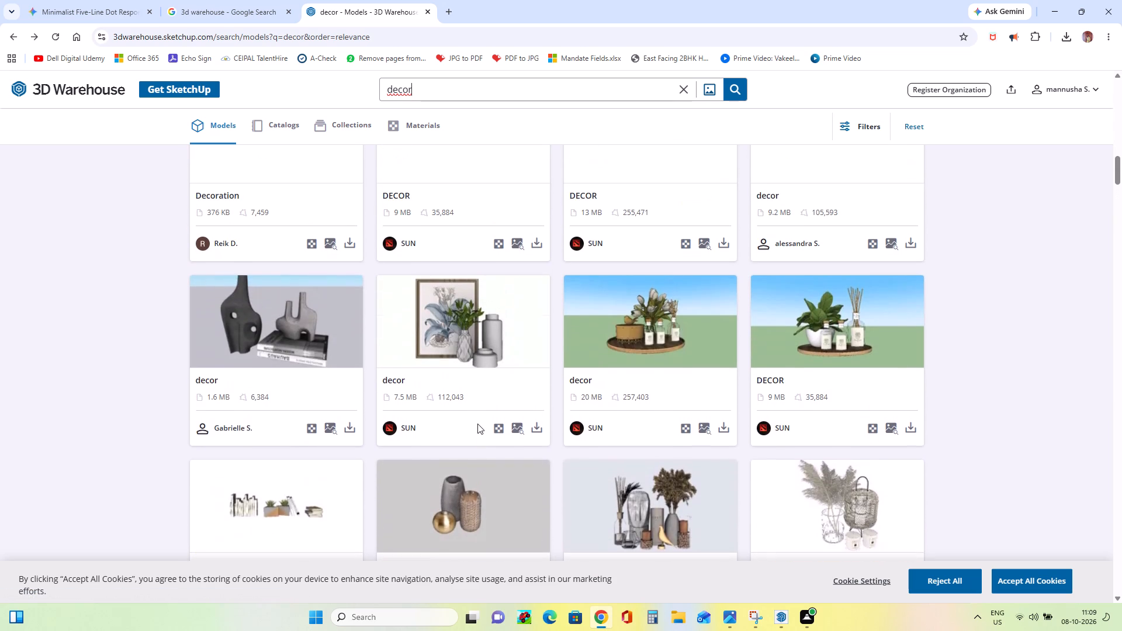
scroll(477, 424, "up", 3)
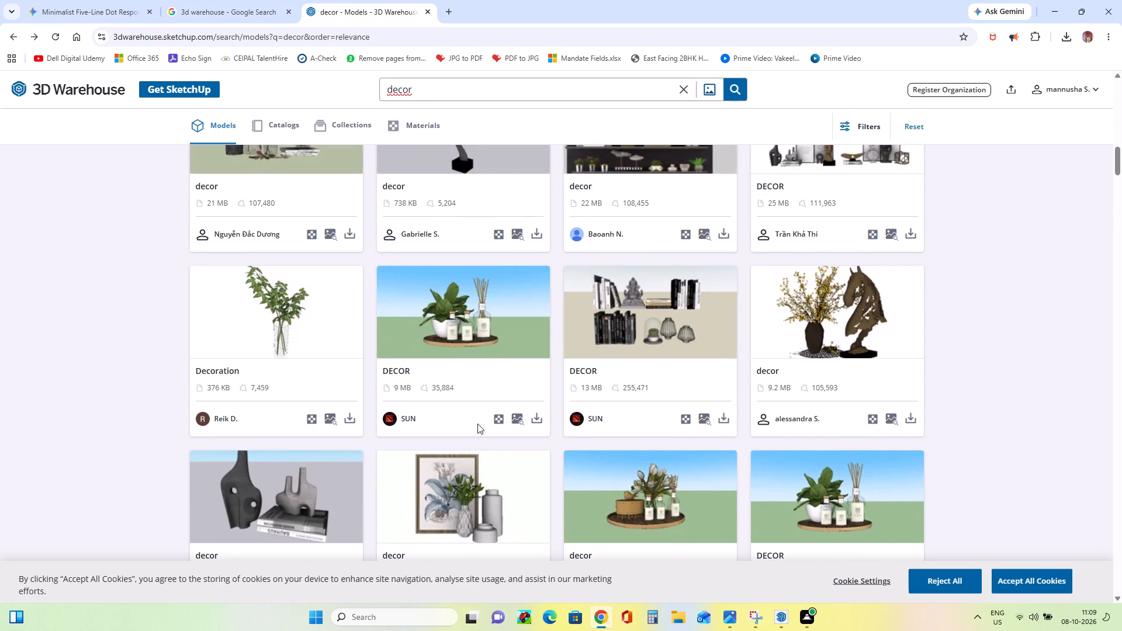
scroll(477, 424, "up", 3)
scroll(477, 424, "down", 6)
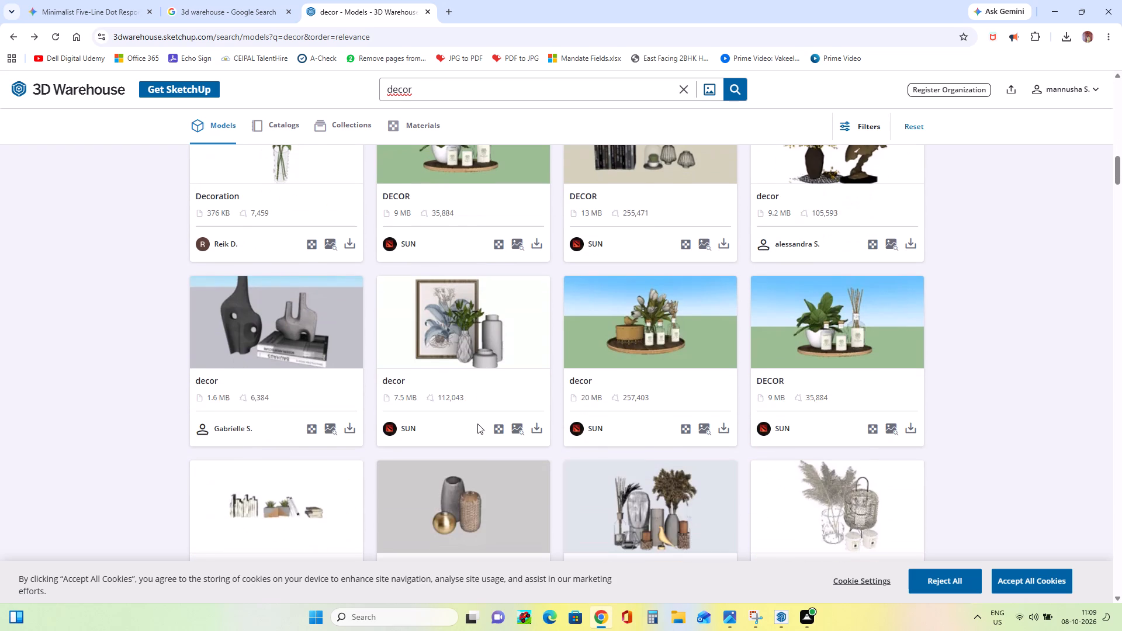
scroll(477, 424, "down", 2)
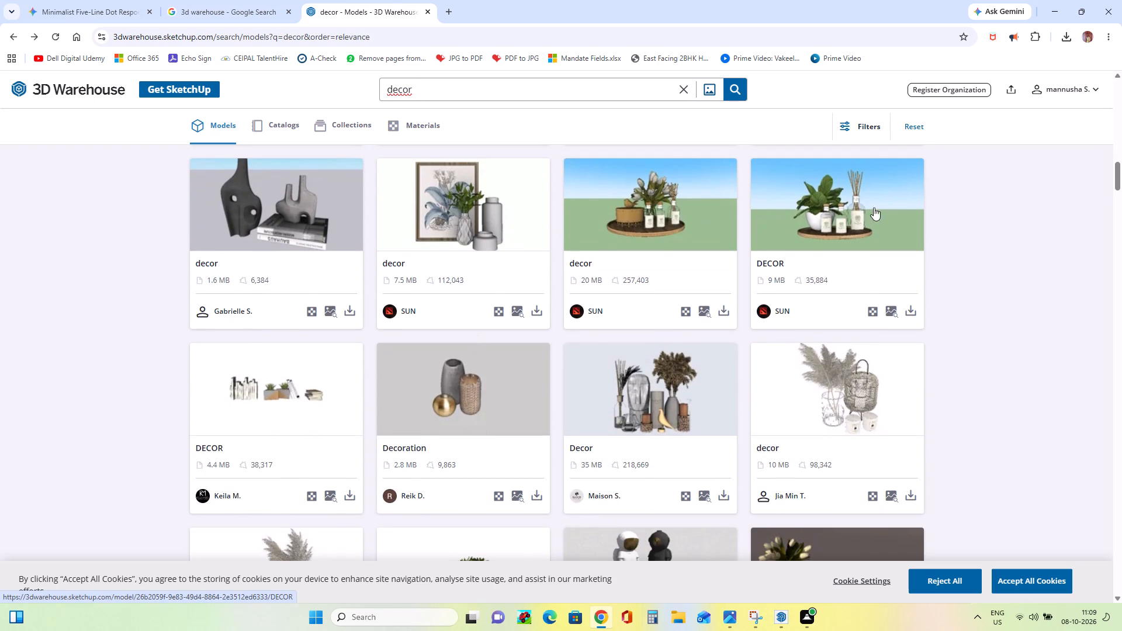
Download SUN's 9 MB DECOR model with the plant and bottles on a round tray as a SketchUp file.
left_click(908, 311)
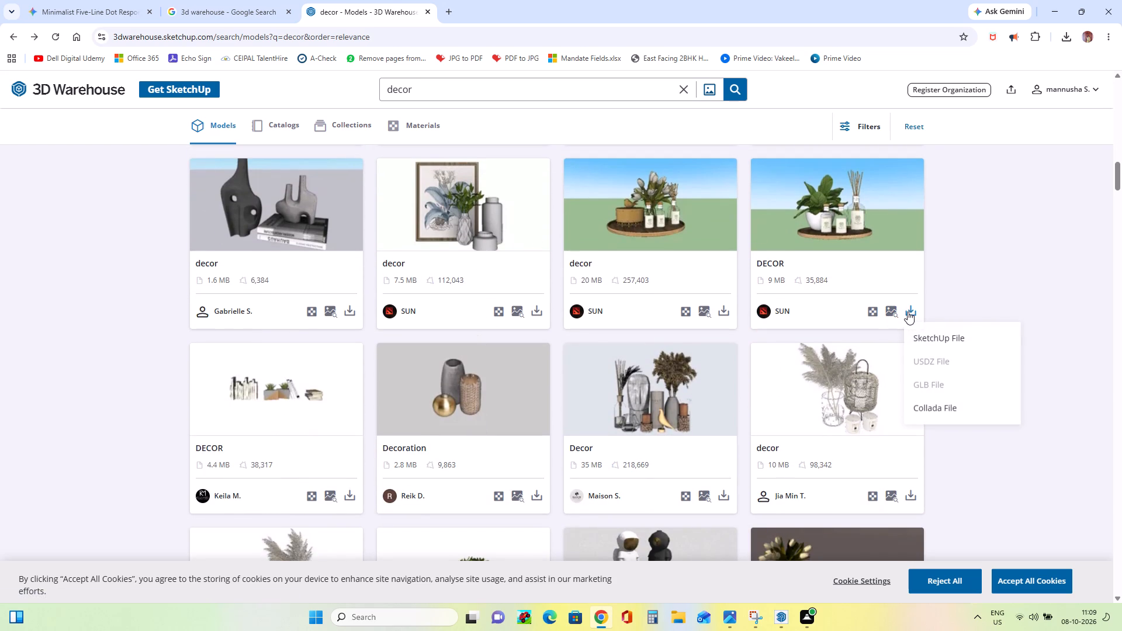
left_click(924, 339)
Examine further decor models in the 3D Warehouse search results for another piece suited to the villa.
scroll(598, 313, "down", 6)
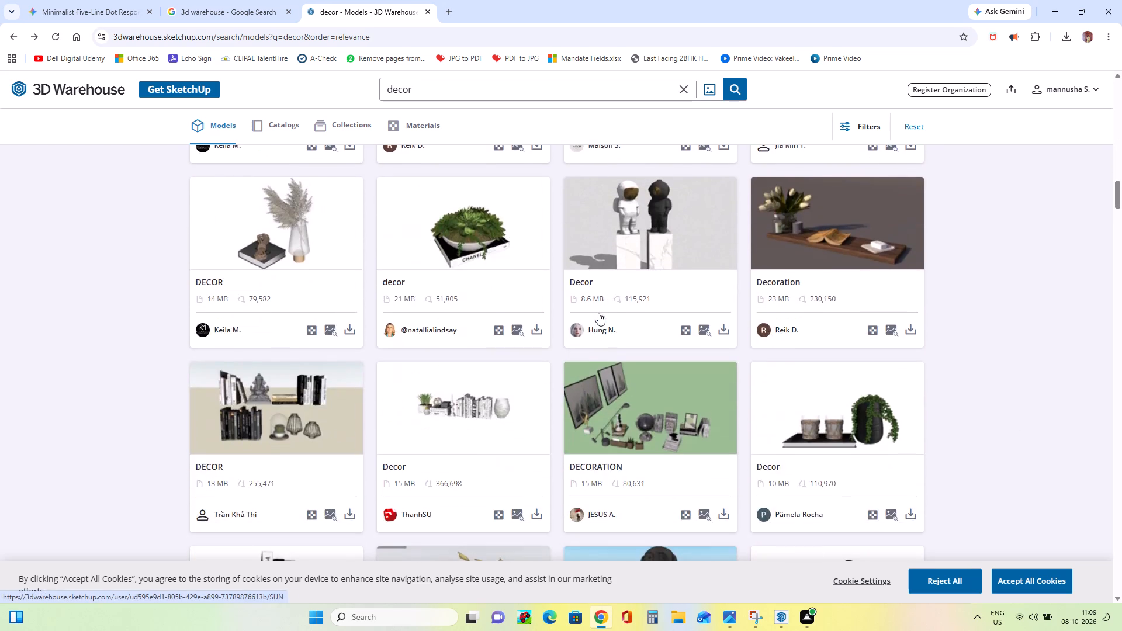
scroll(598, 313, "down", 15)
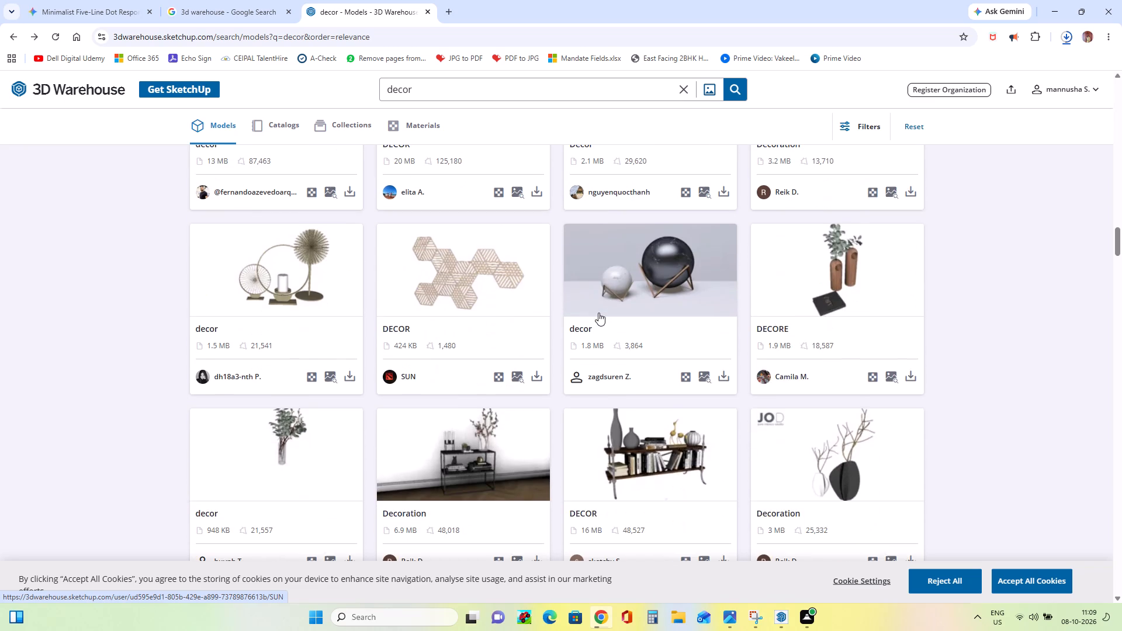
scroll(598, 313, "down", 4)
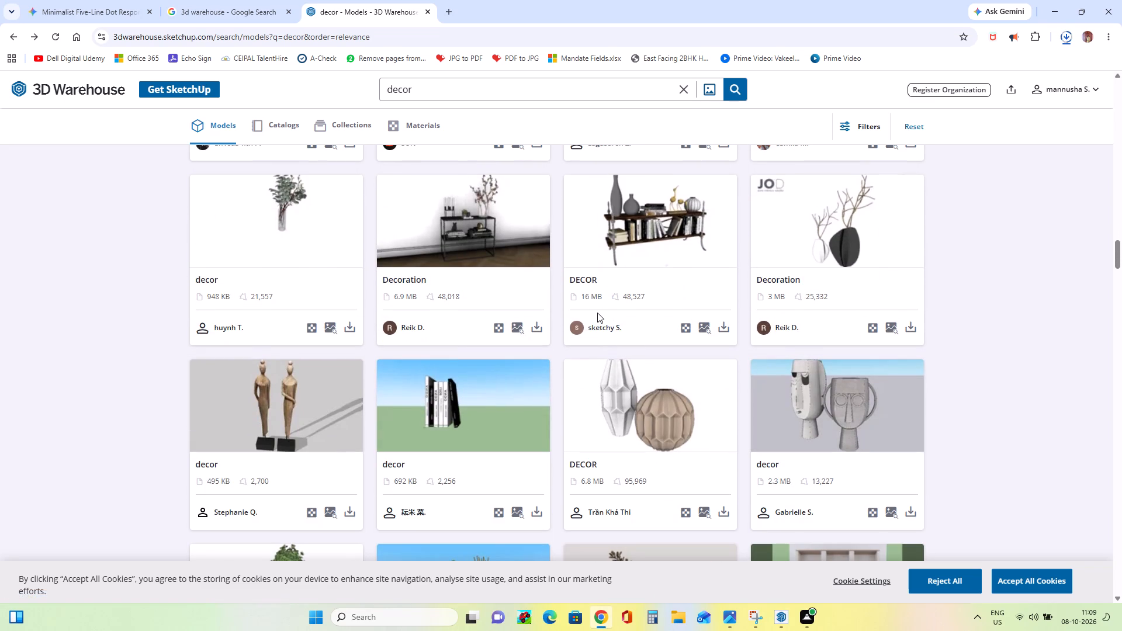
scroll(597, 314, "down", 3)
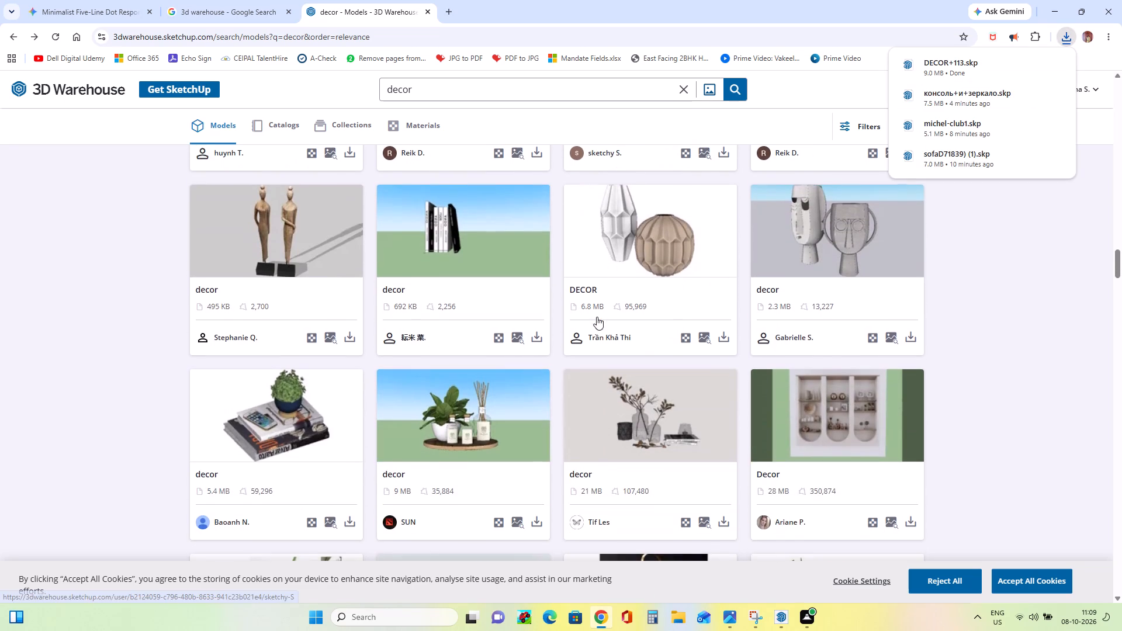
scroll(597, 317, "down", 11)
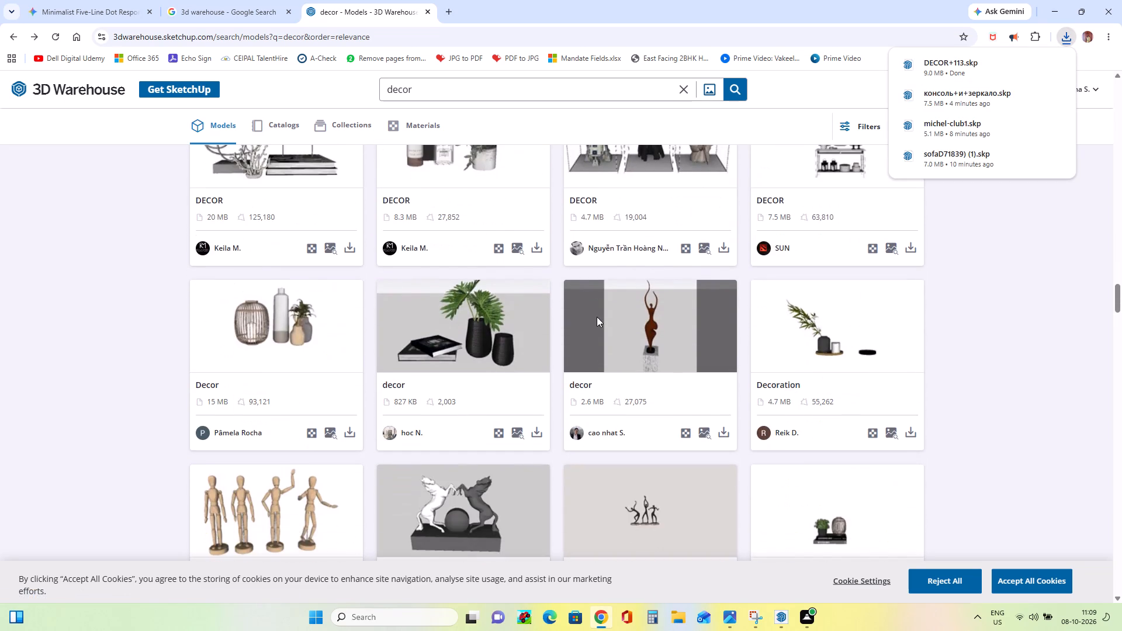
scroll(597, 317, "down", 8)
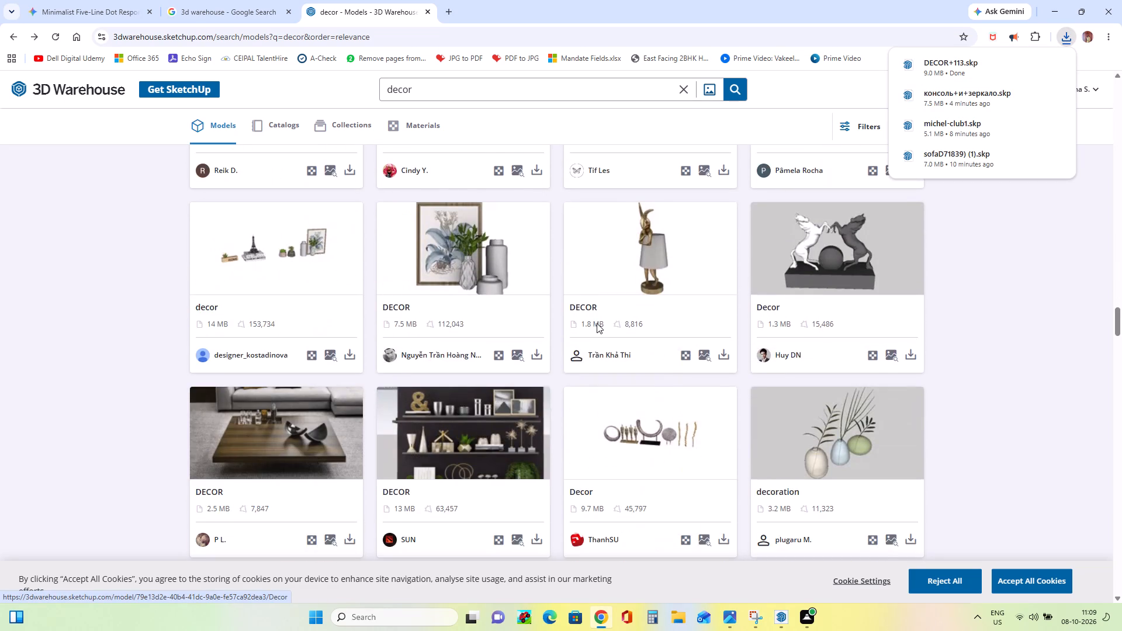
scroll(597, 323, "down", 4)
scroll(597, 323, "up", 2)
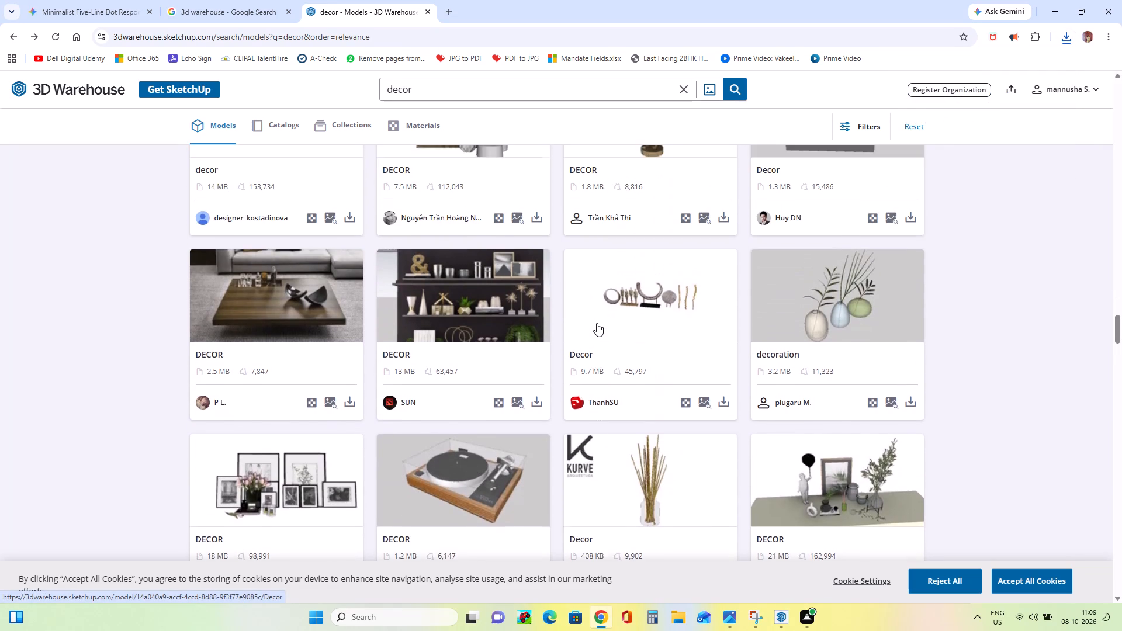
scroll(597, 323, "down", 11)
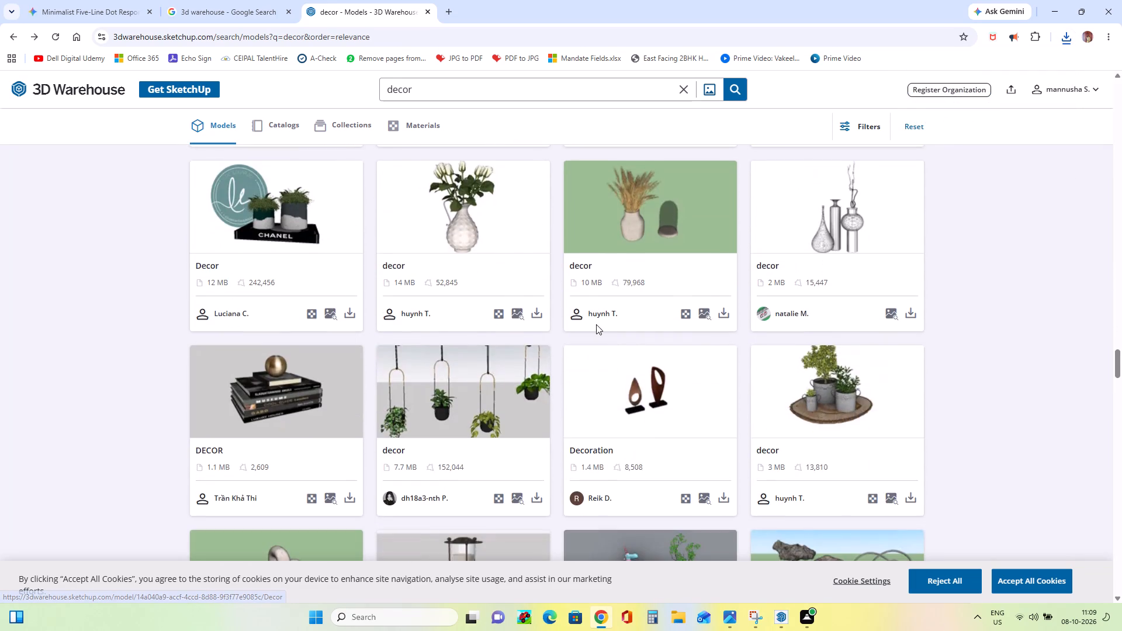
scroll(596, 324, "down", 6)
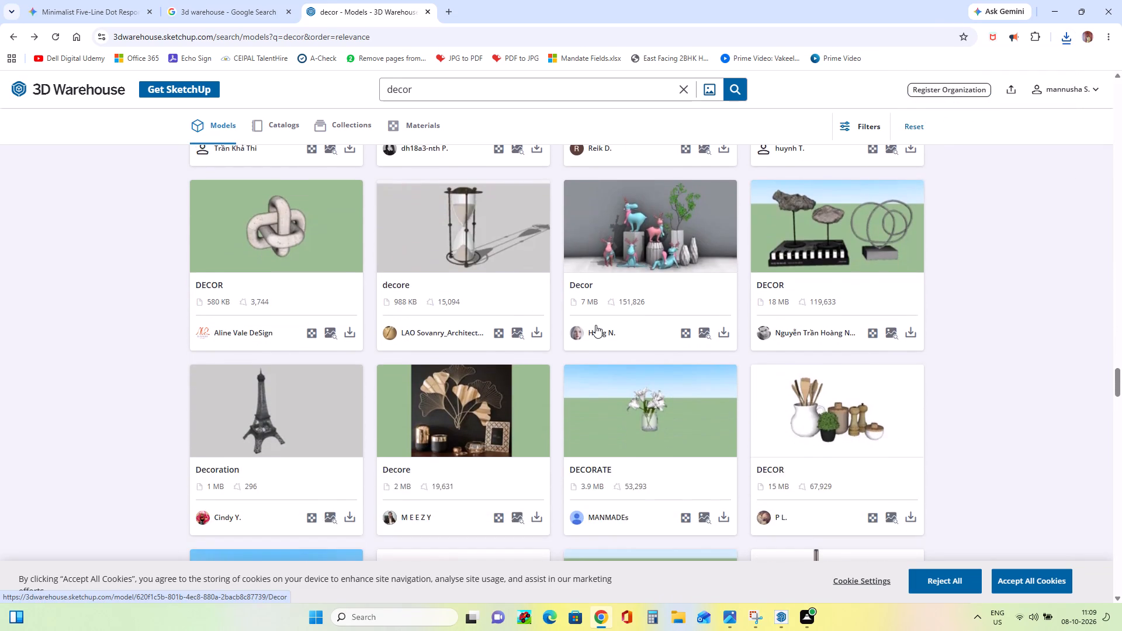
scroll(595, 325, "down", 7)
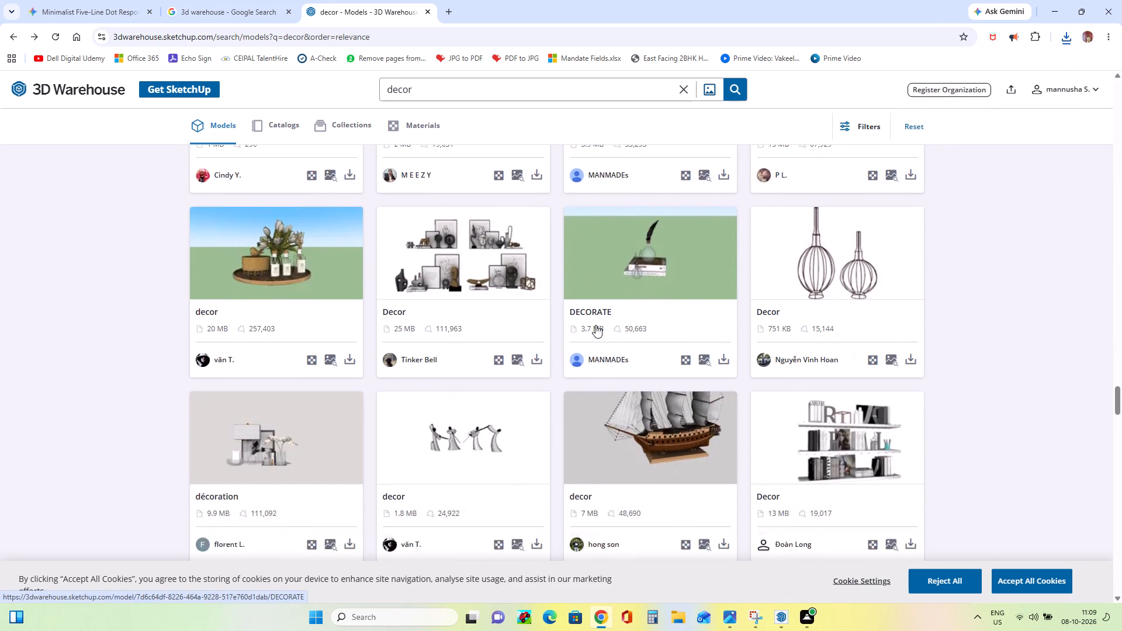
scroll(595, 325, "down", 7)
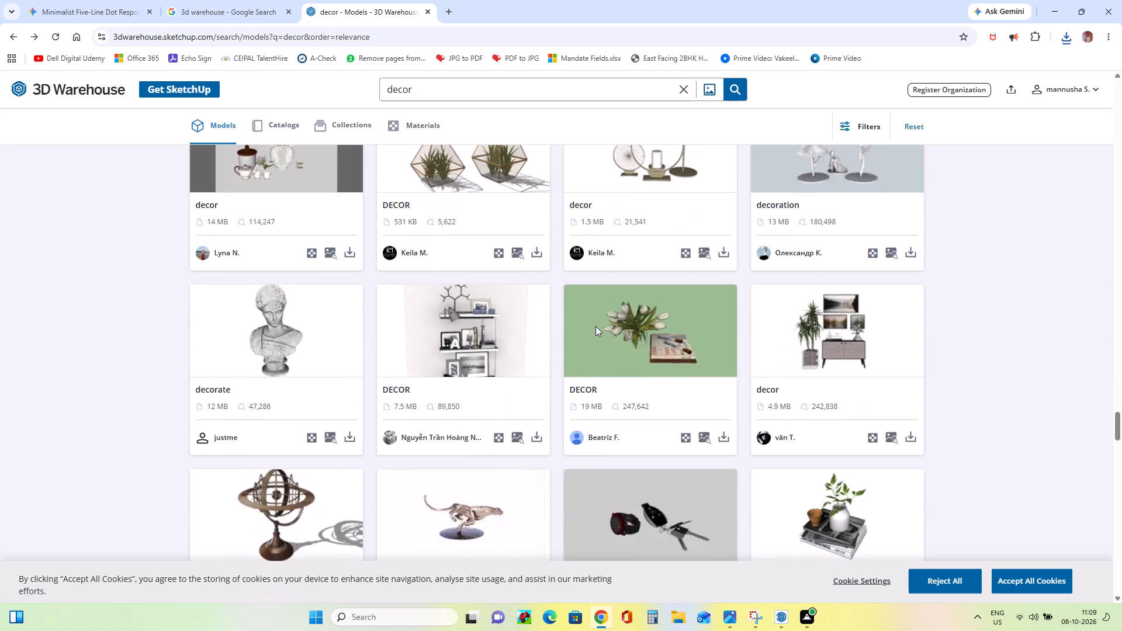
scroll(595, 326, "down", 12)
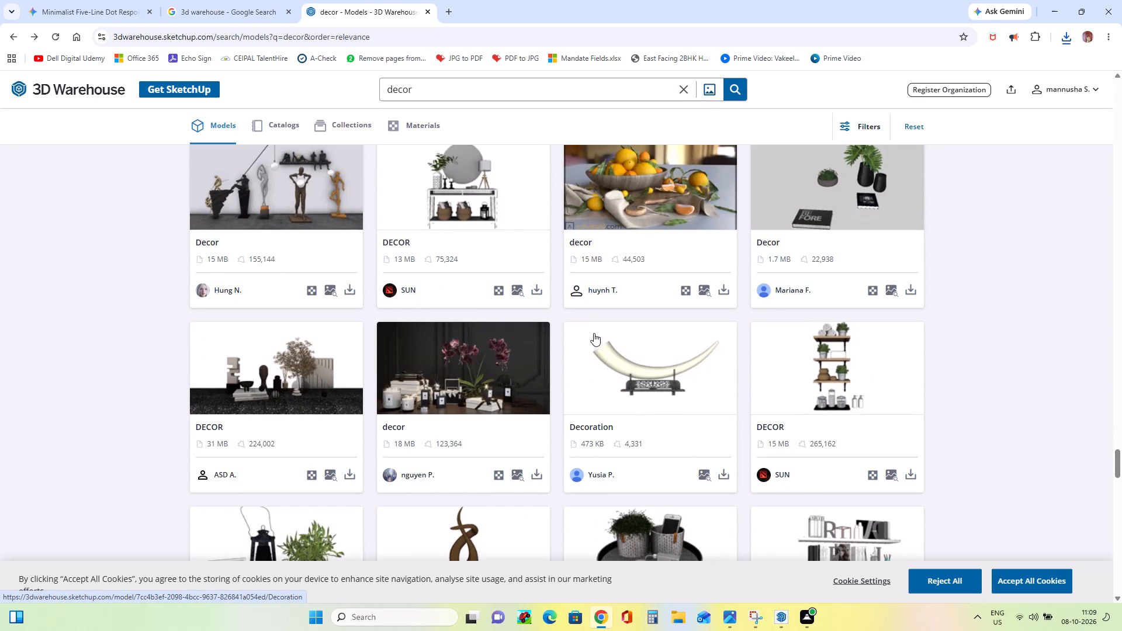
Switch to Snipping Tool and examine the villa reference image, especially the ground-floor interior and terraces, and return to the decor results.
left_click(759, 614)
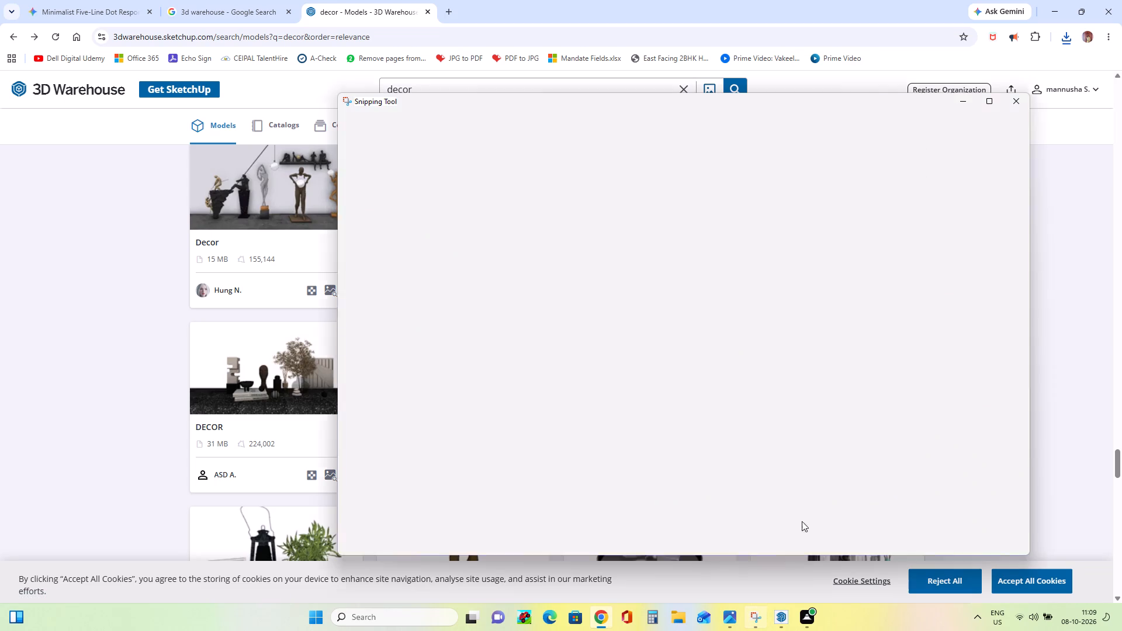
scroll(744, 390, "up", 4)
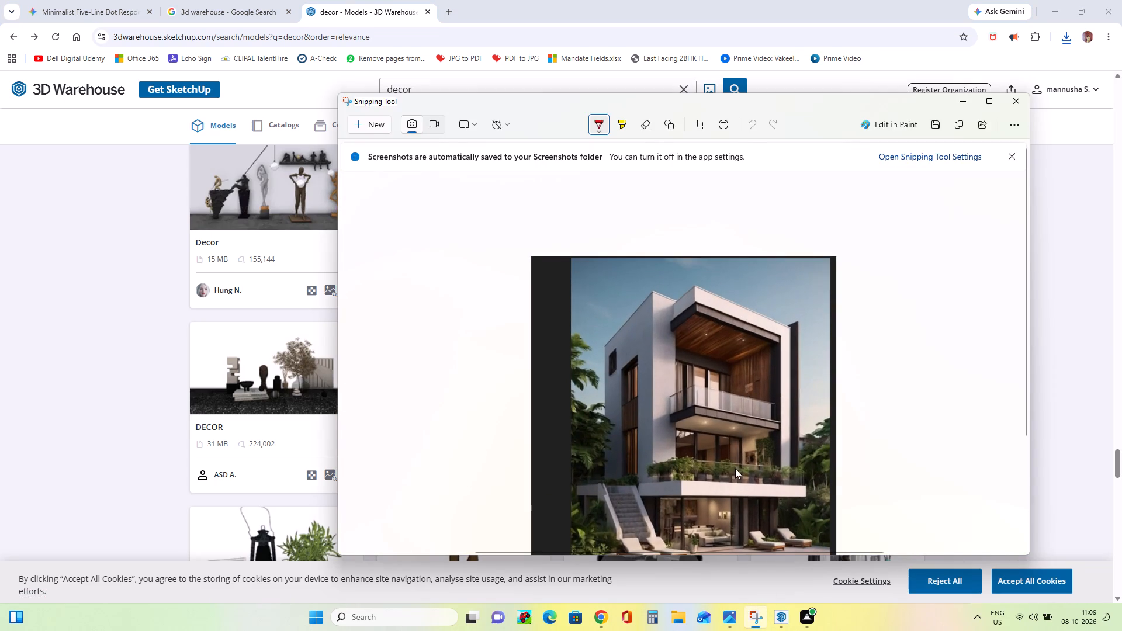
scroll(733, 424, "down", 2)
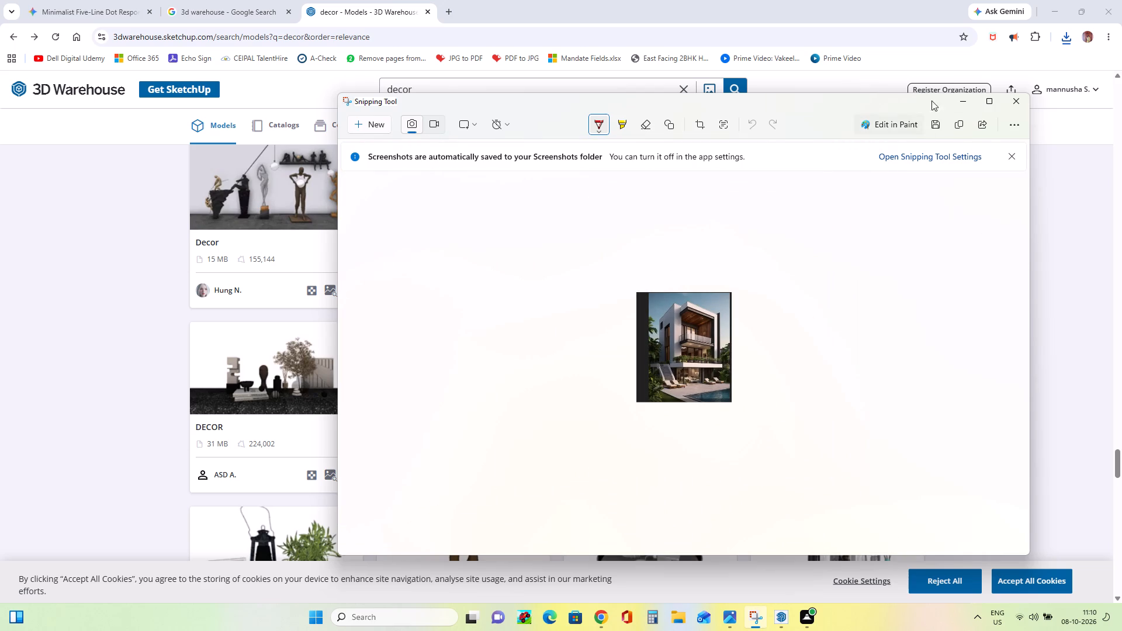
left_click(961, 98)
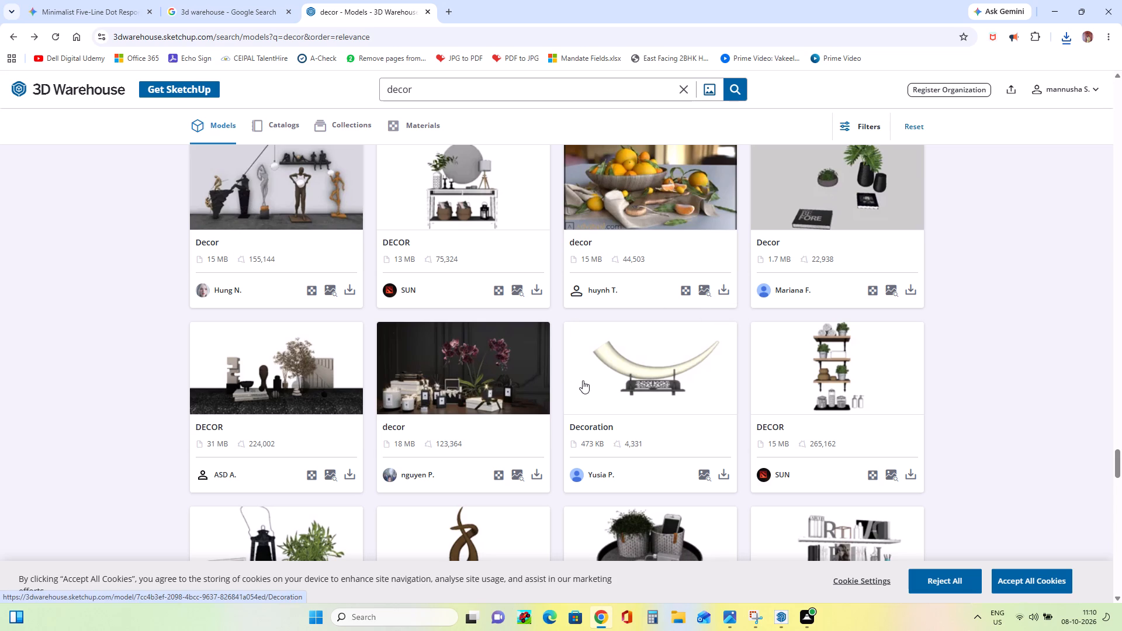
Download the 243 KB DECOR model showing a dark console table with a round mirror and framed picture as a SketchUp file.
scroll(583, 380, "down", 5)
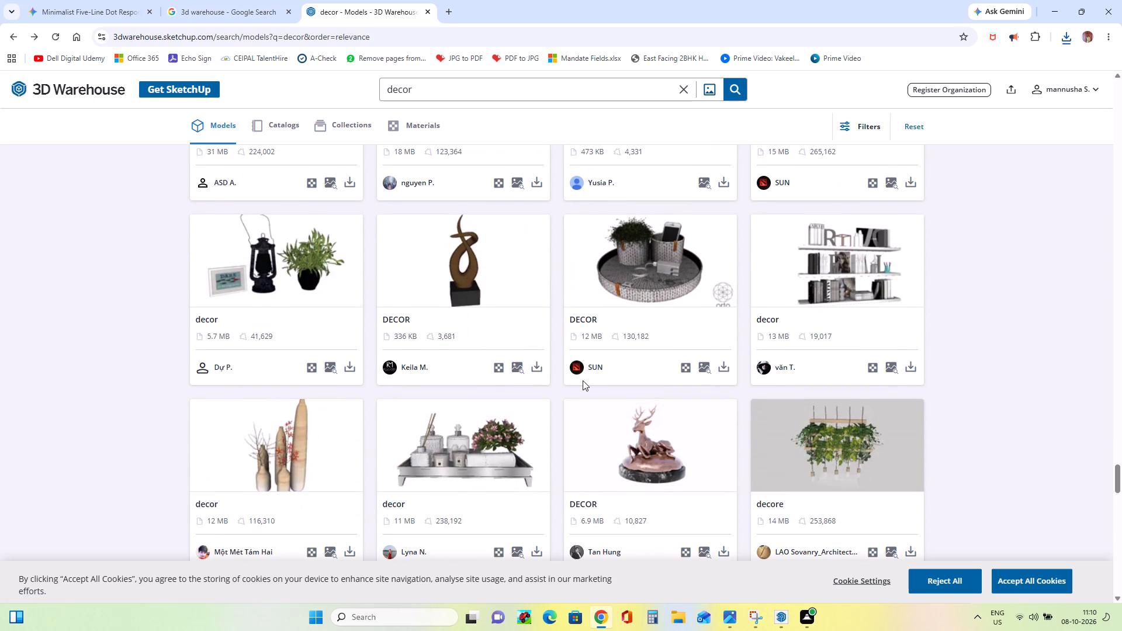
scroll(583, 380, "down", 2)
scroll(566, 432, "down", 3)
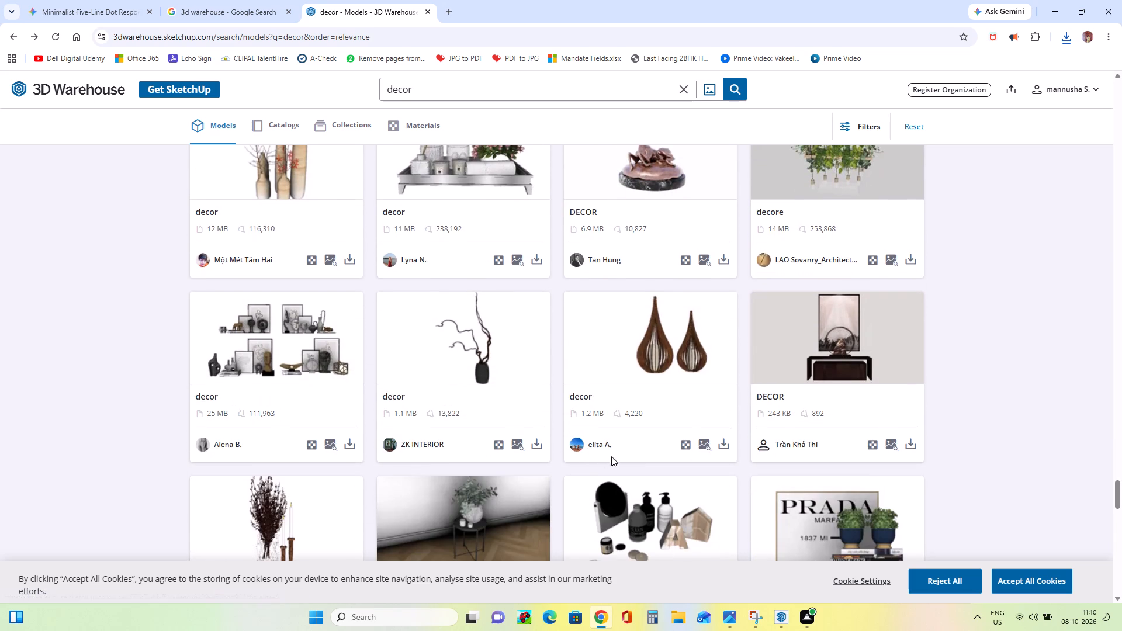
left_click(911, 438)
left_click(919, 471)
Examine the remaining decor search results and load more of them, looking for another suitable decor model.
scroll(820, 214, "down", 6)
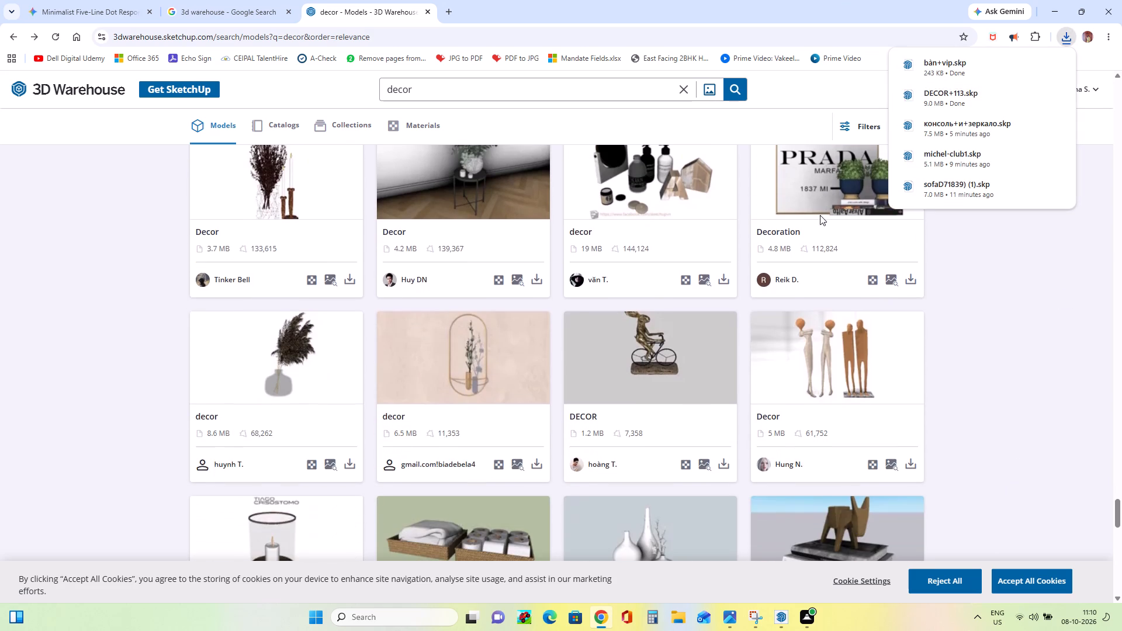
scroll(820, 215, "down", 8)
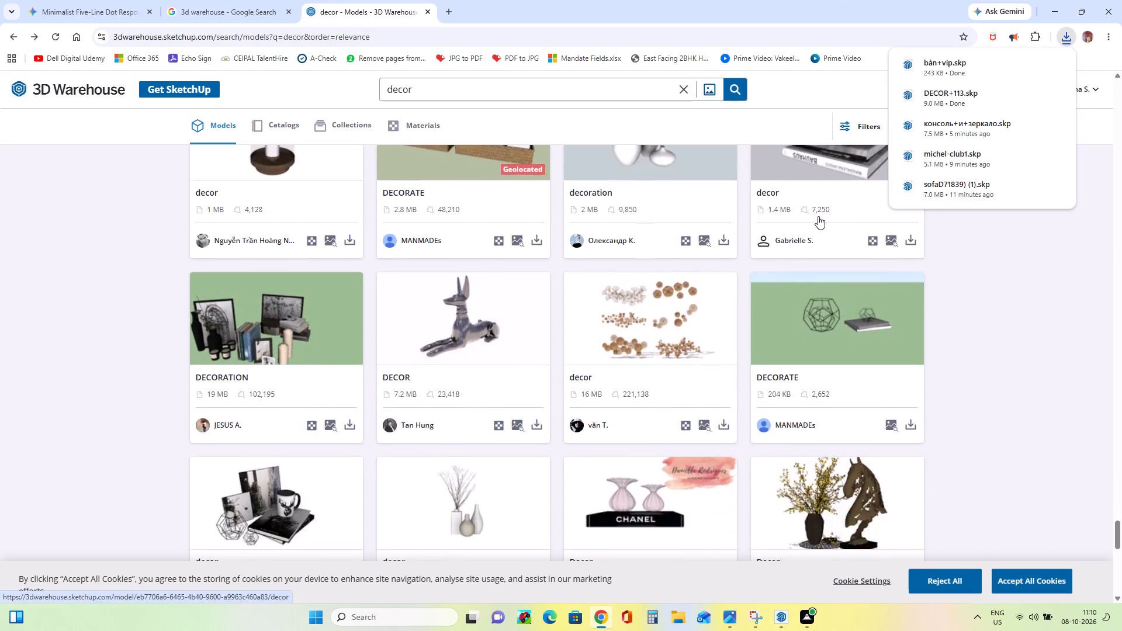
scroll(818, 216, "down", 12)
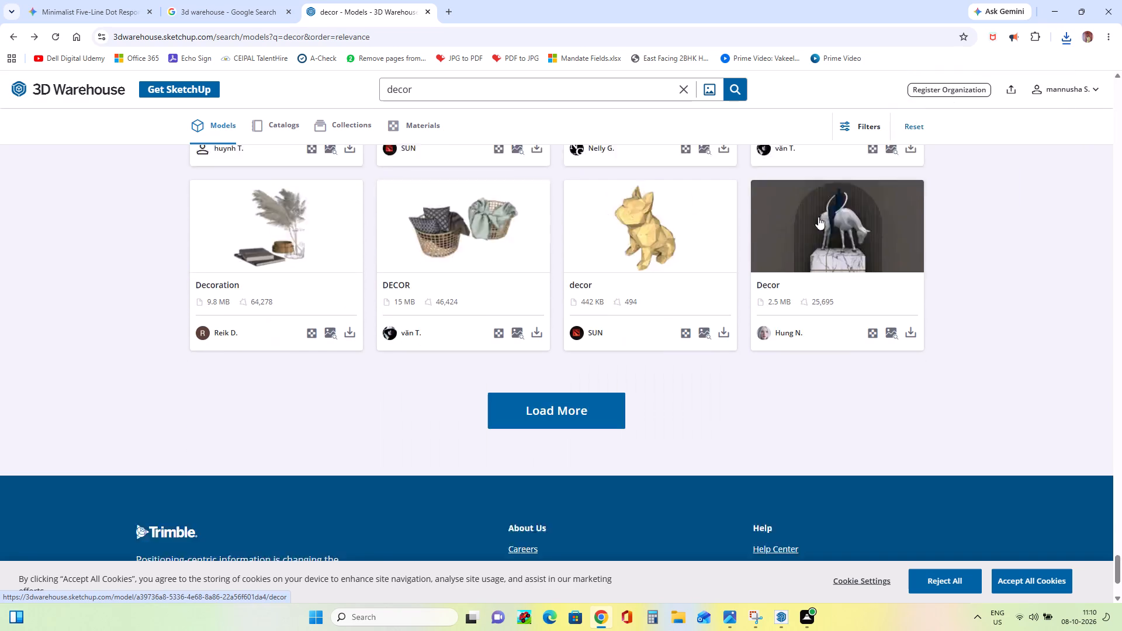
scroll(818, 217, "up", 3)
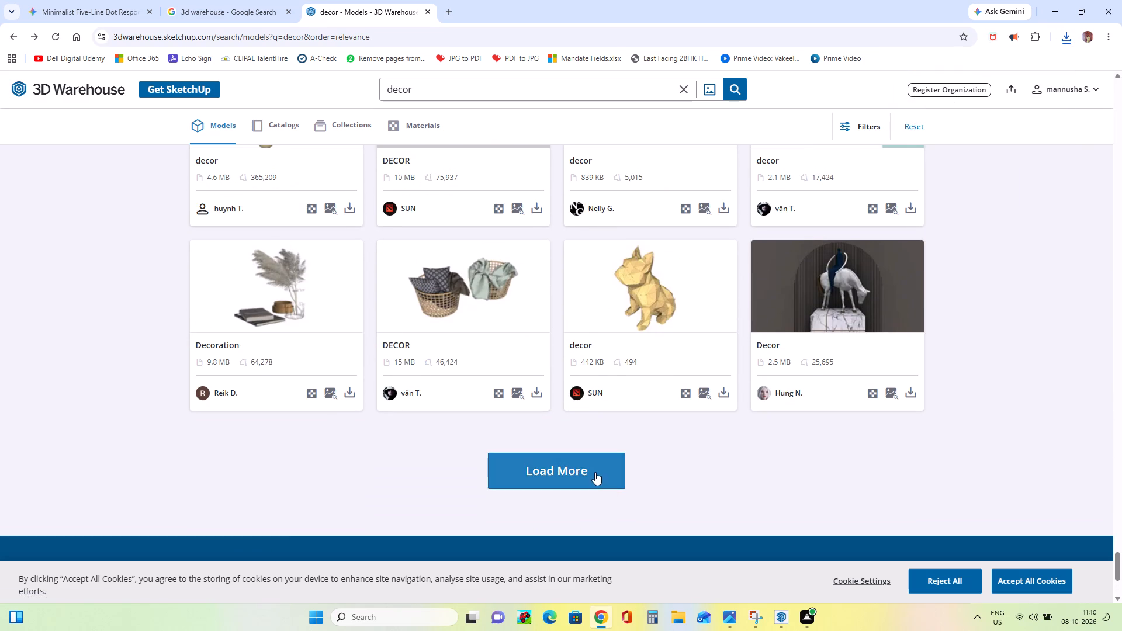
left_click(595, 472)
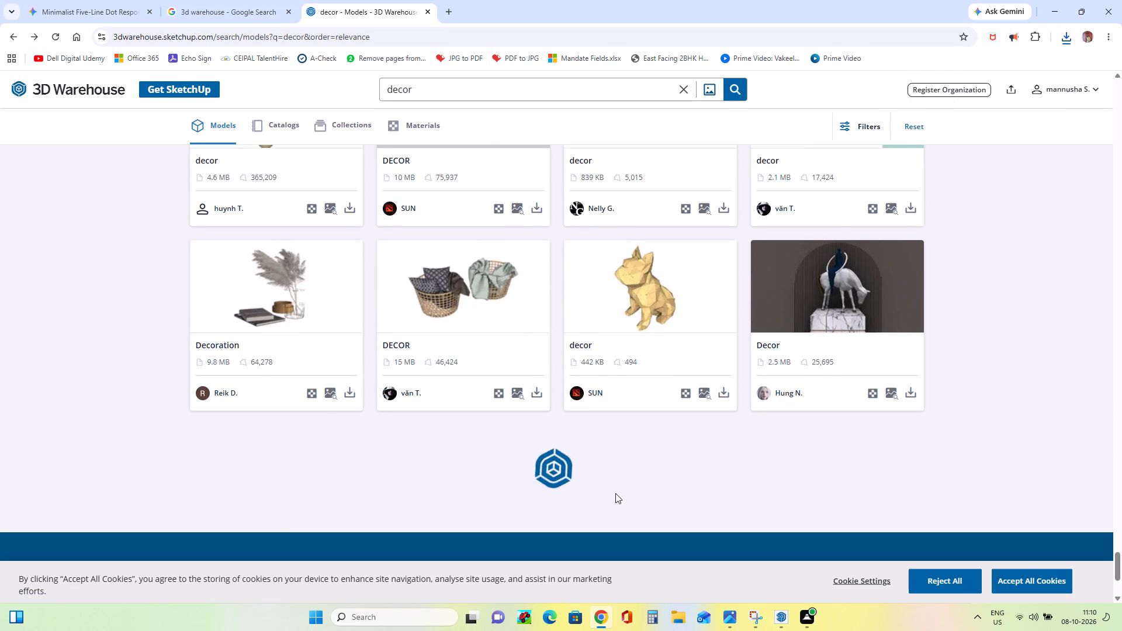
scroll(799, 468, "down", 3)
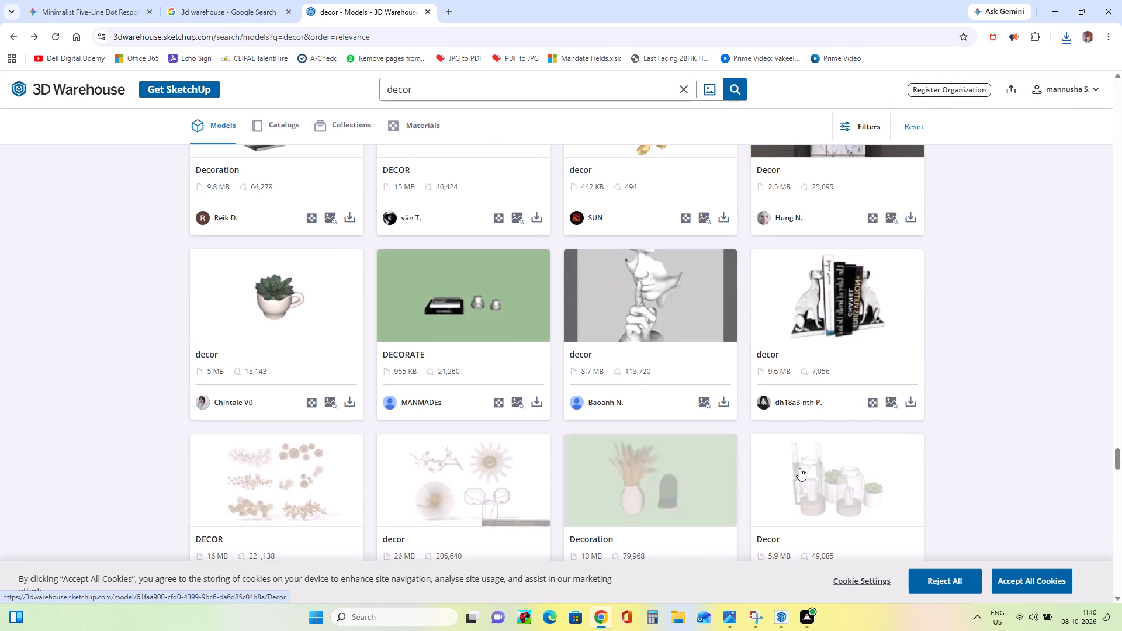
scroll(799, 468, "down", 10)
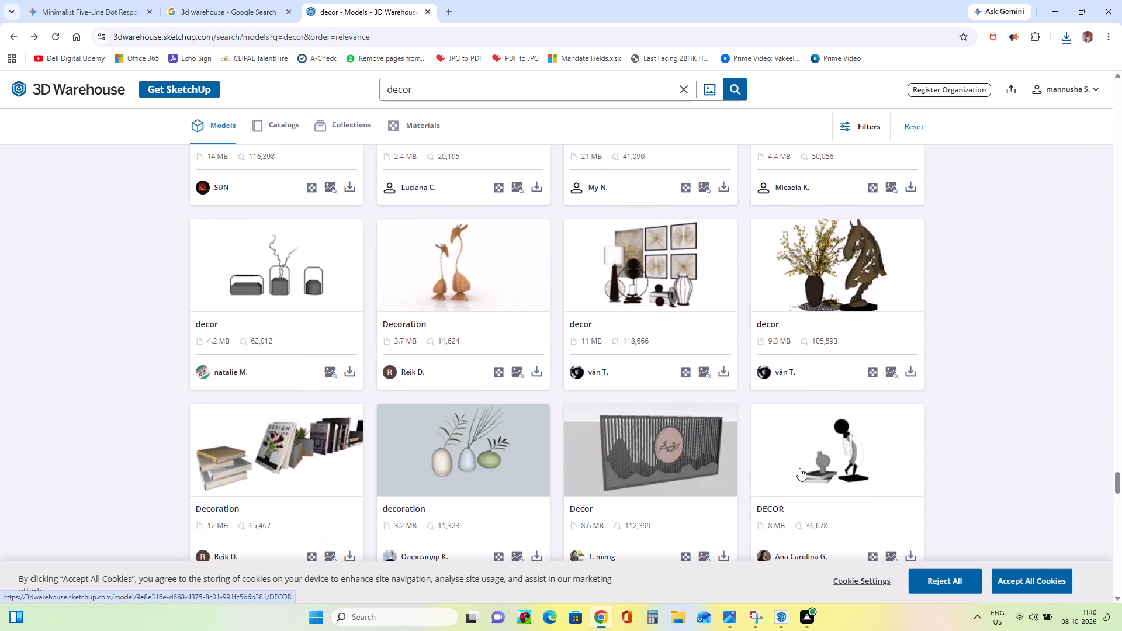
scroll(799, 468, "down", 8)
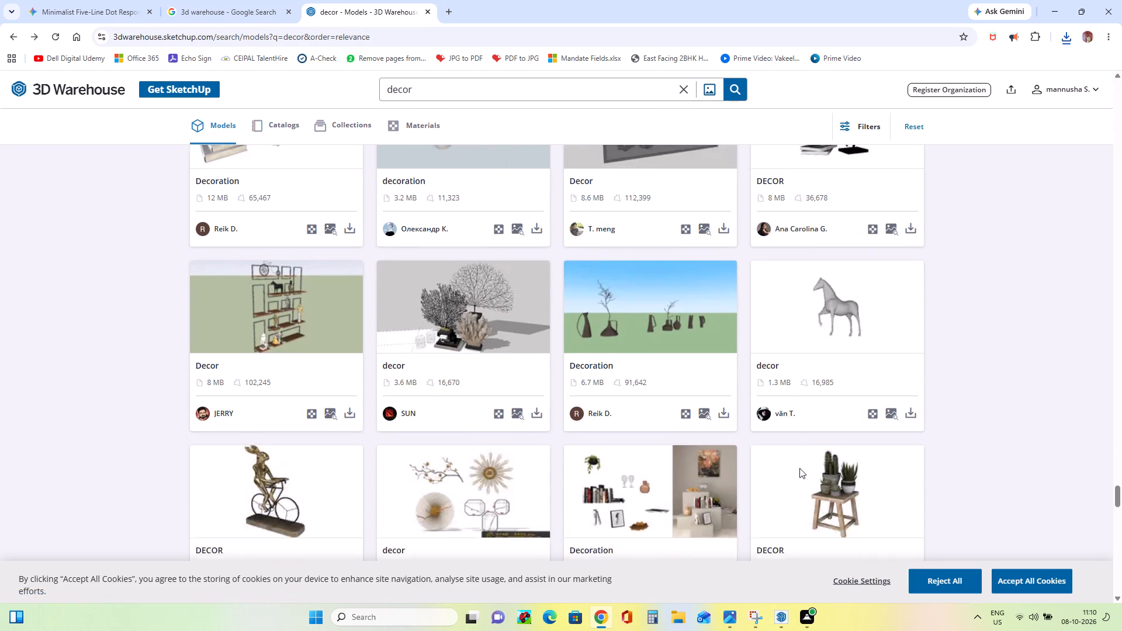
scroll(799, 469, "up", 3)
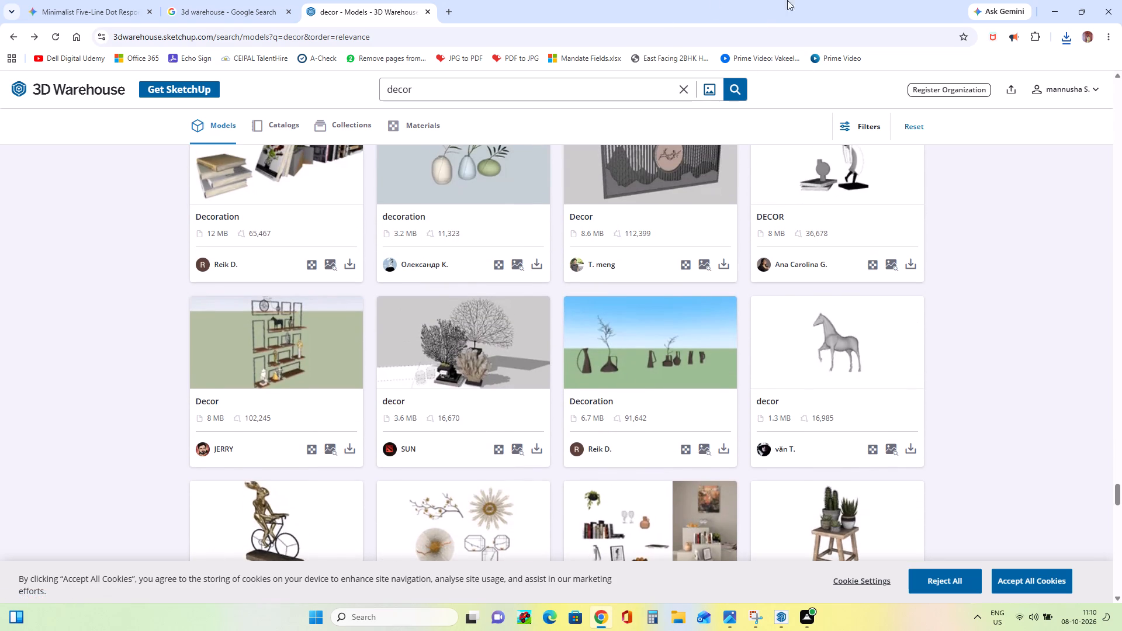
Download SUN's 18 MB DECOR model with potted cacti on a wooden stool as a SketchUp file.
scroll(690, 339, "down", 2)
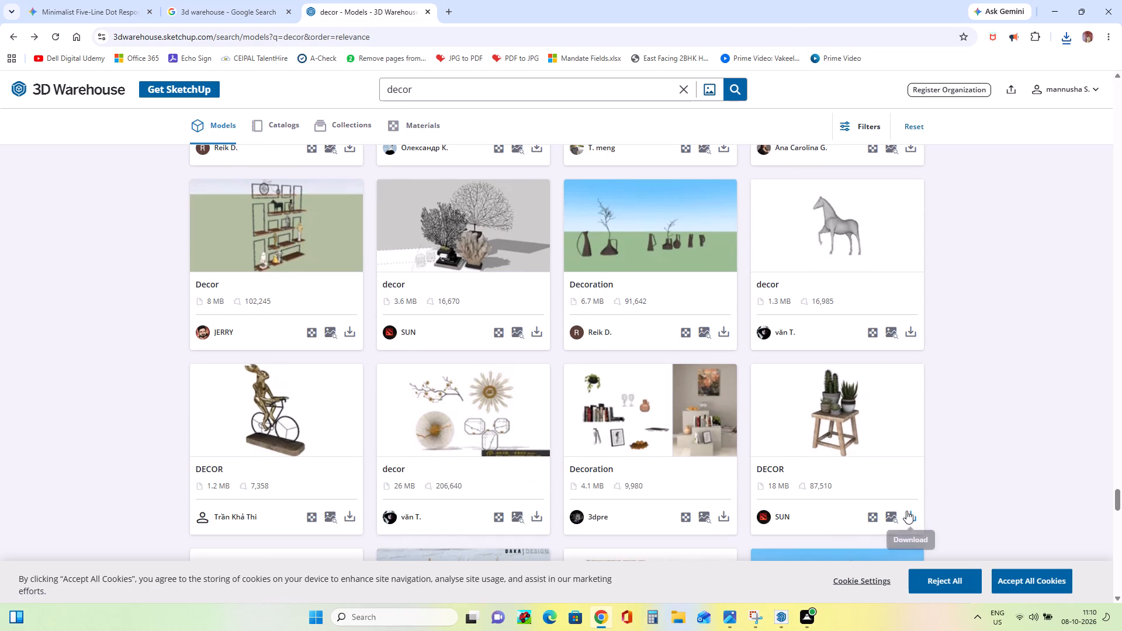
left_click(911, 518)
left_click(924, 426)
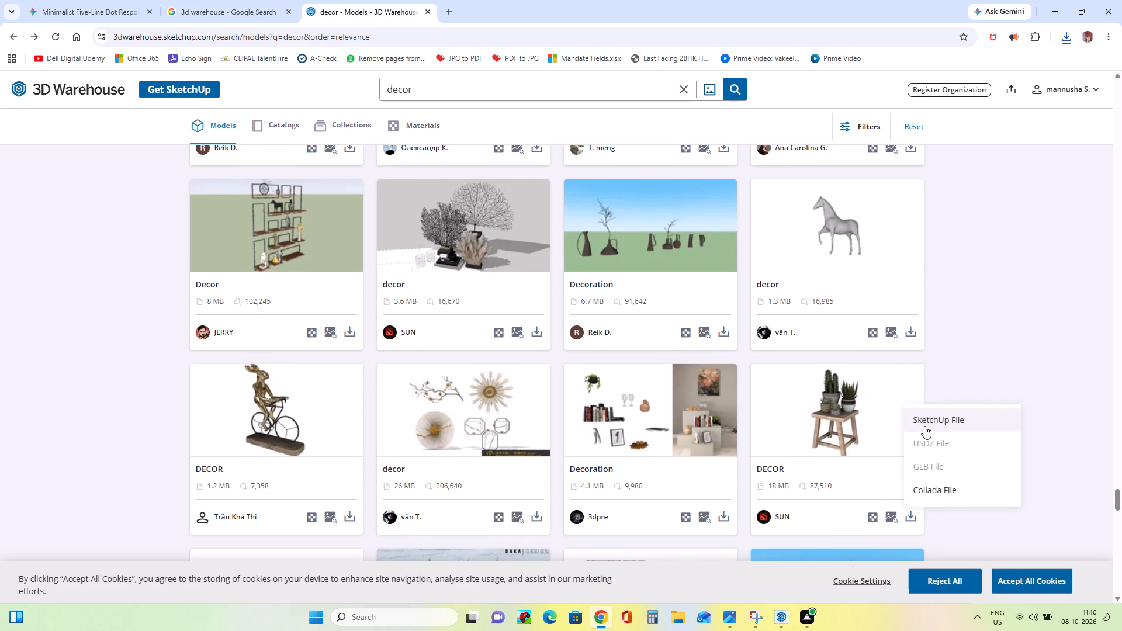
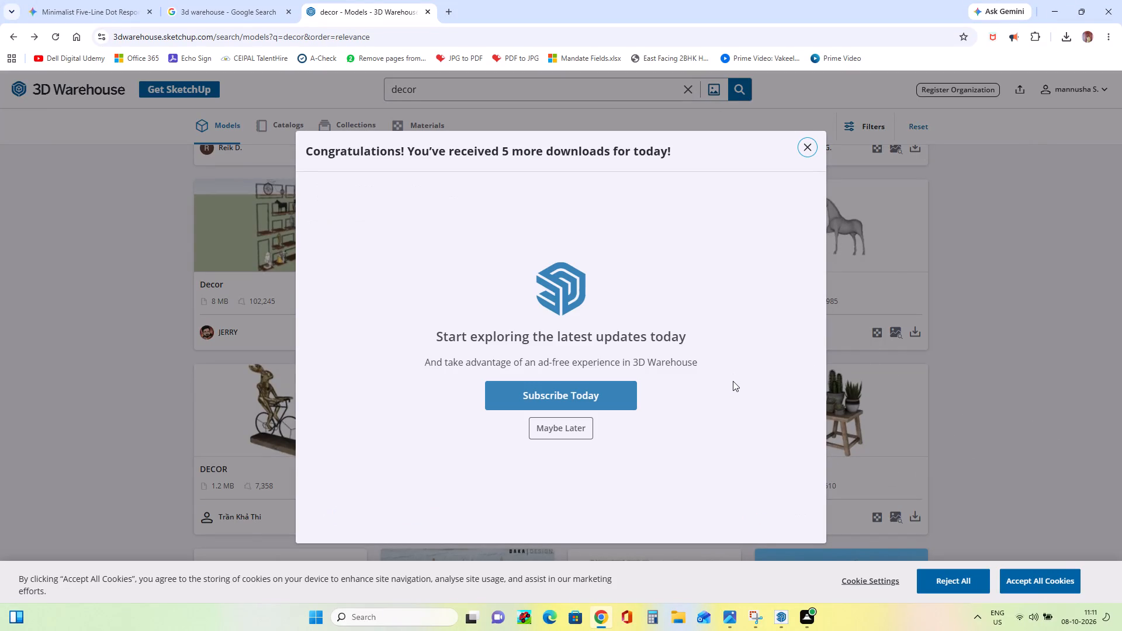
Dismiss the extra-downloads offer and switch to the villa model in SketchUp, keeping the file open.
left_click(811, 151)
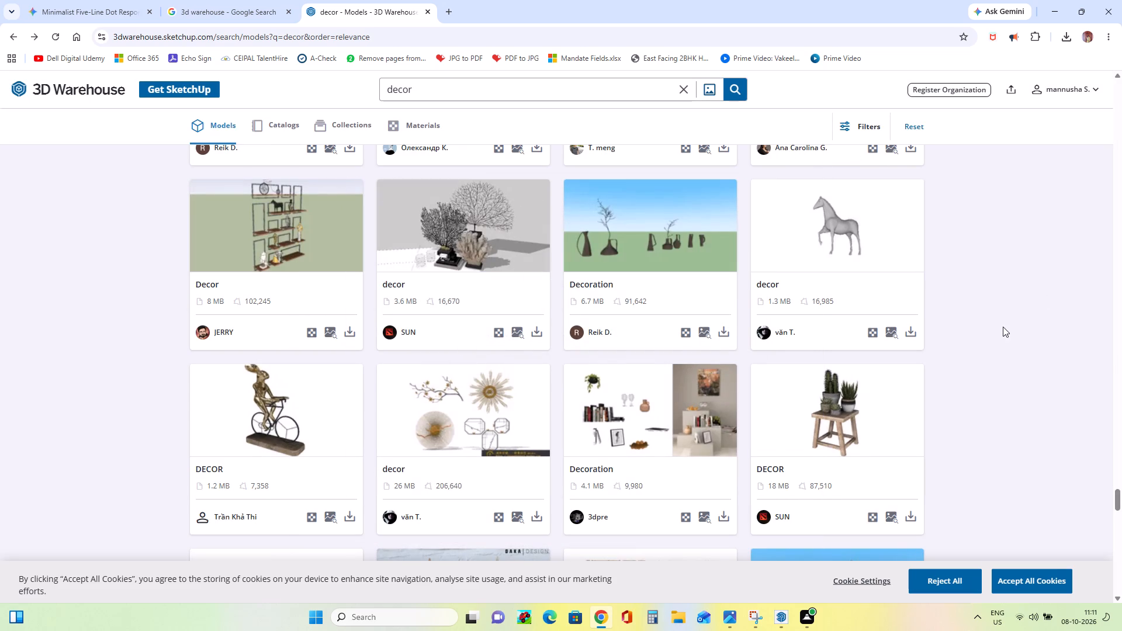
left_click(1047, 4)
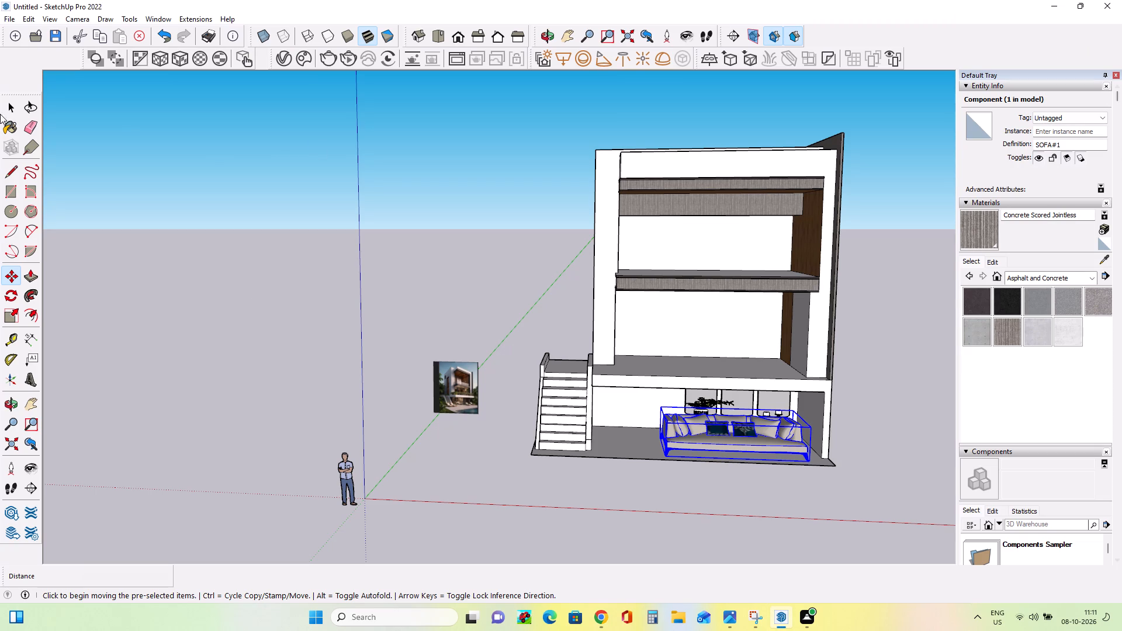
left_click(6, 27)
left_click(10, 22)
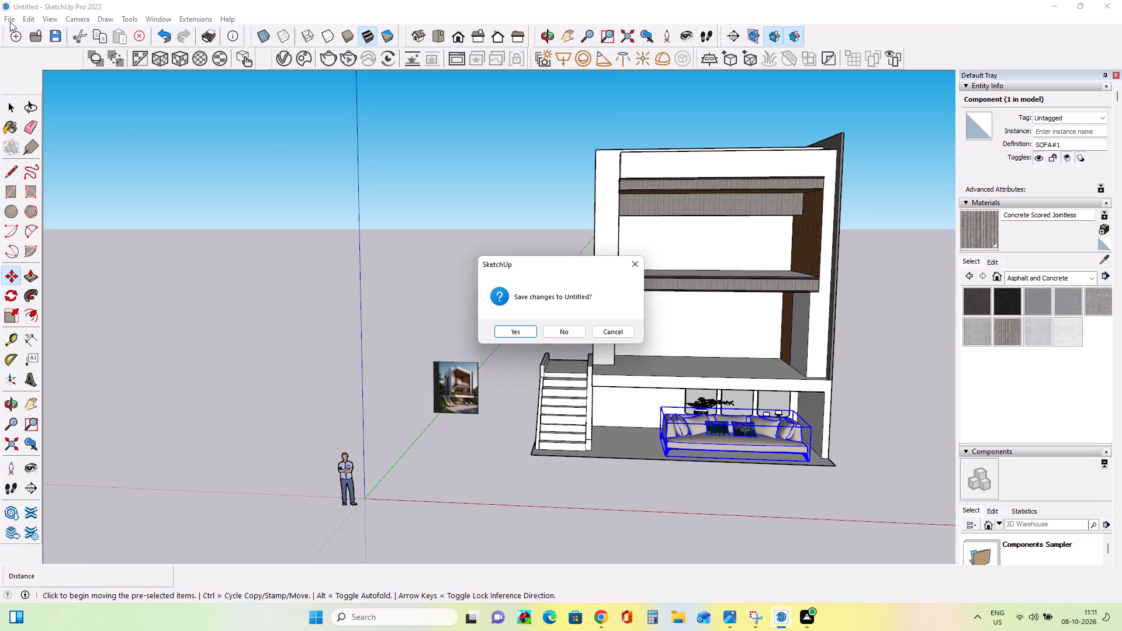
left_click(612, 332)
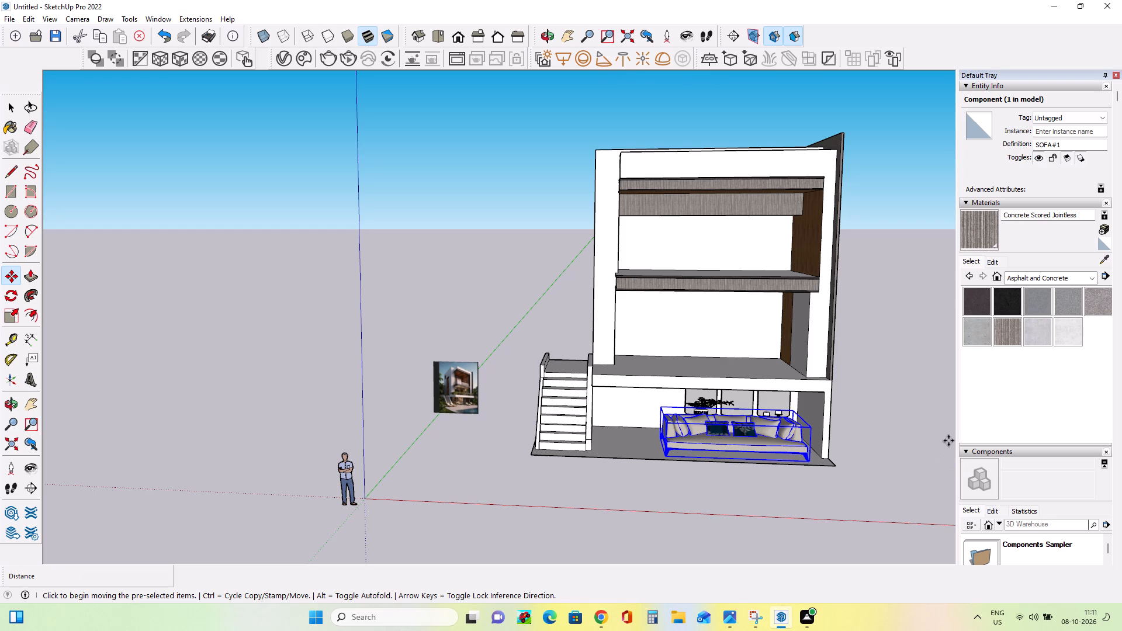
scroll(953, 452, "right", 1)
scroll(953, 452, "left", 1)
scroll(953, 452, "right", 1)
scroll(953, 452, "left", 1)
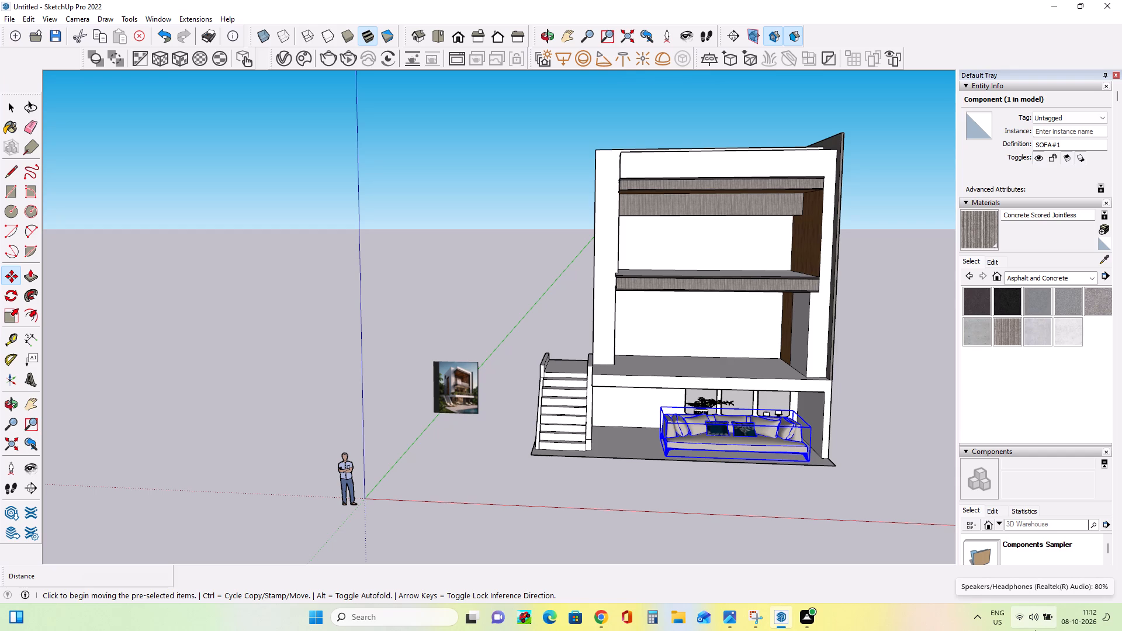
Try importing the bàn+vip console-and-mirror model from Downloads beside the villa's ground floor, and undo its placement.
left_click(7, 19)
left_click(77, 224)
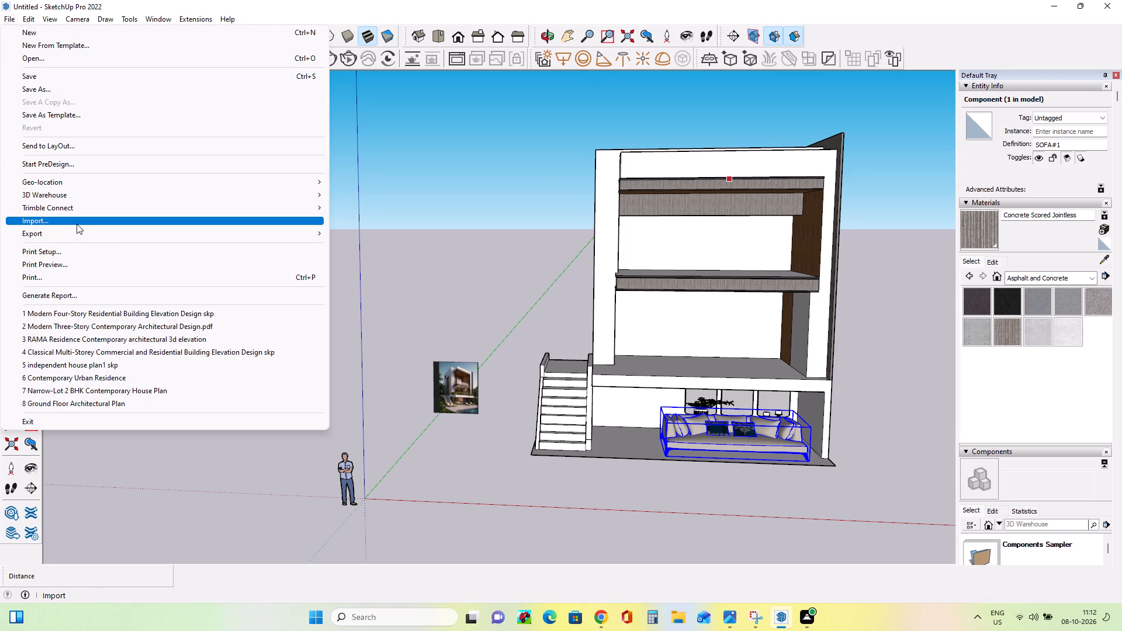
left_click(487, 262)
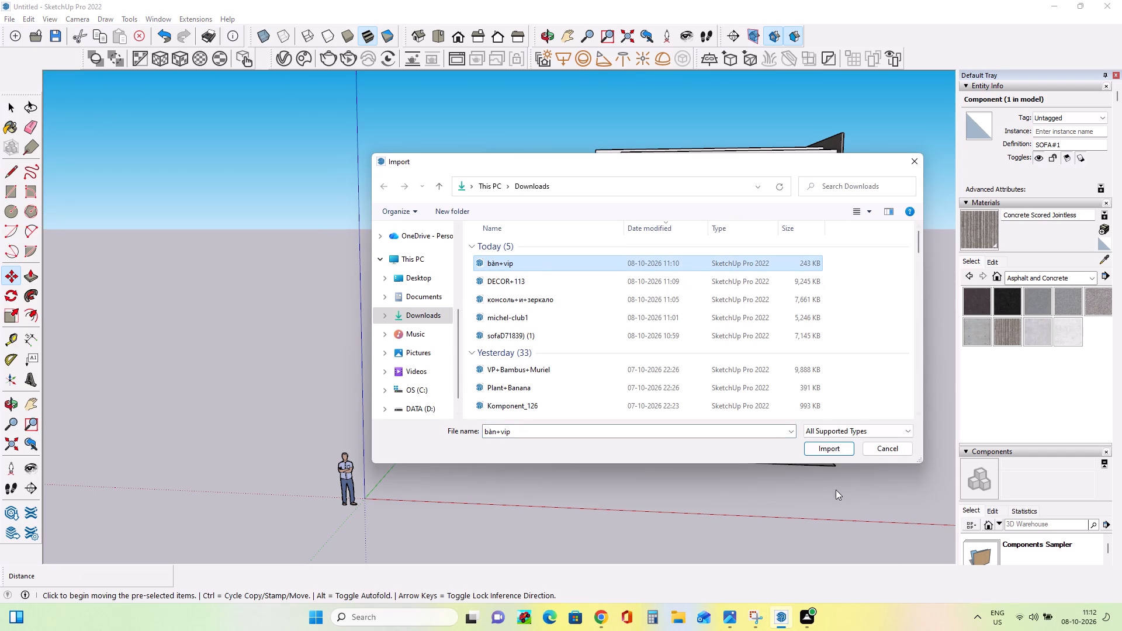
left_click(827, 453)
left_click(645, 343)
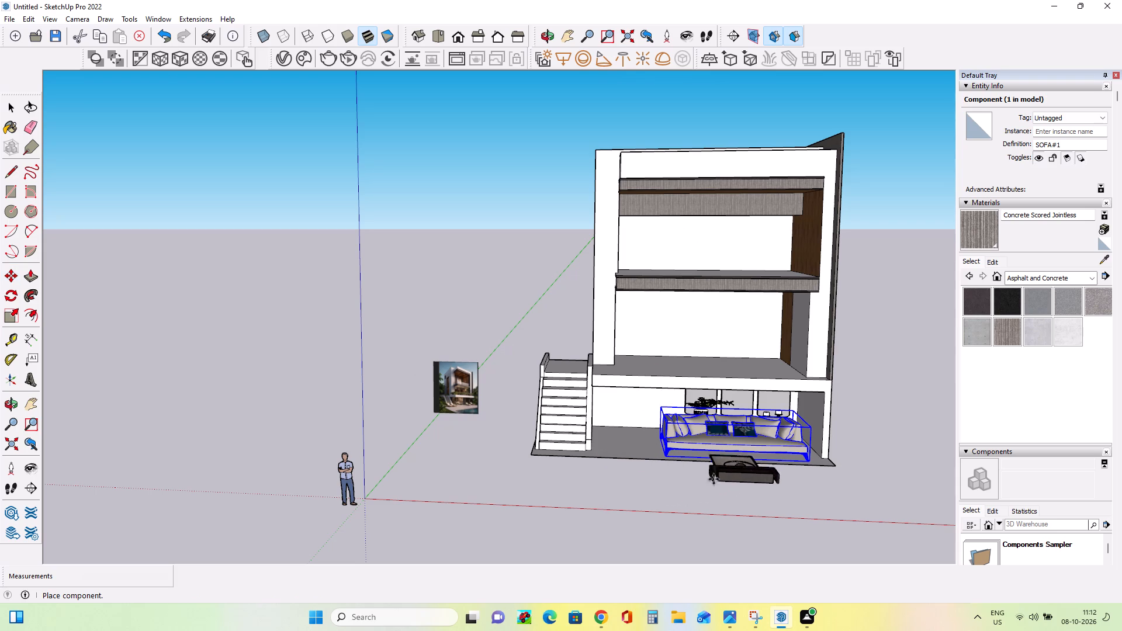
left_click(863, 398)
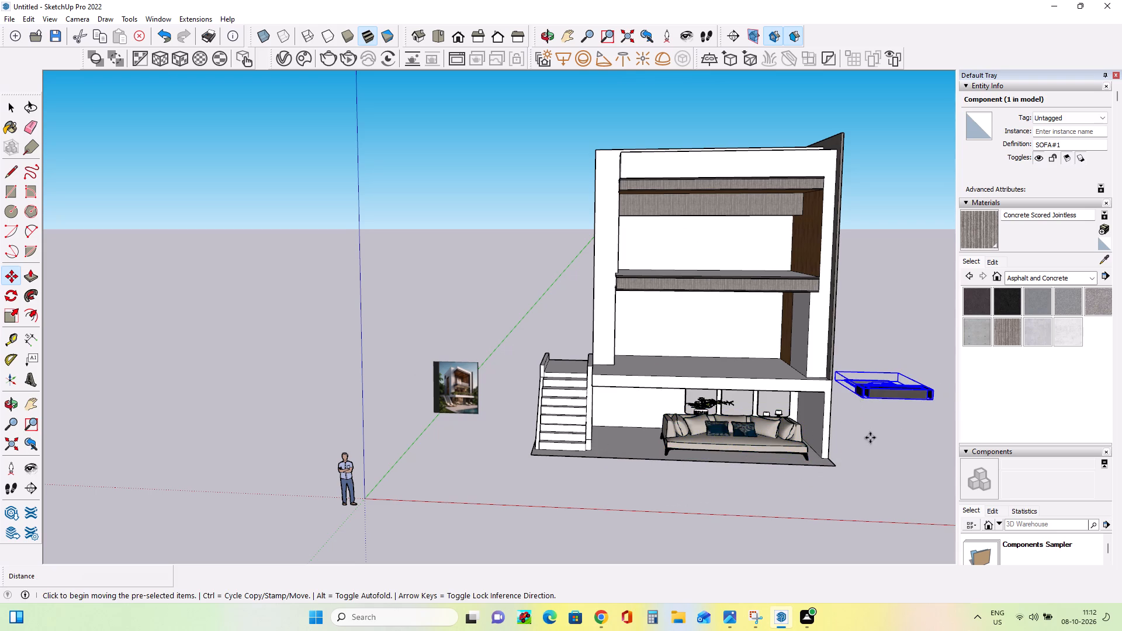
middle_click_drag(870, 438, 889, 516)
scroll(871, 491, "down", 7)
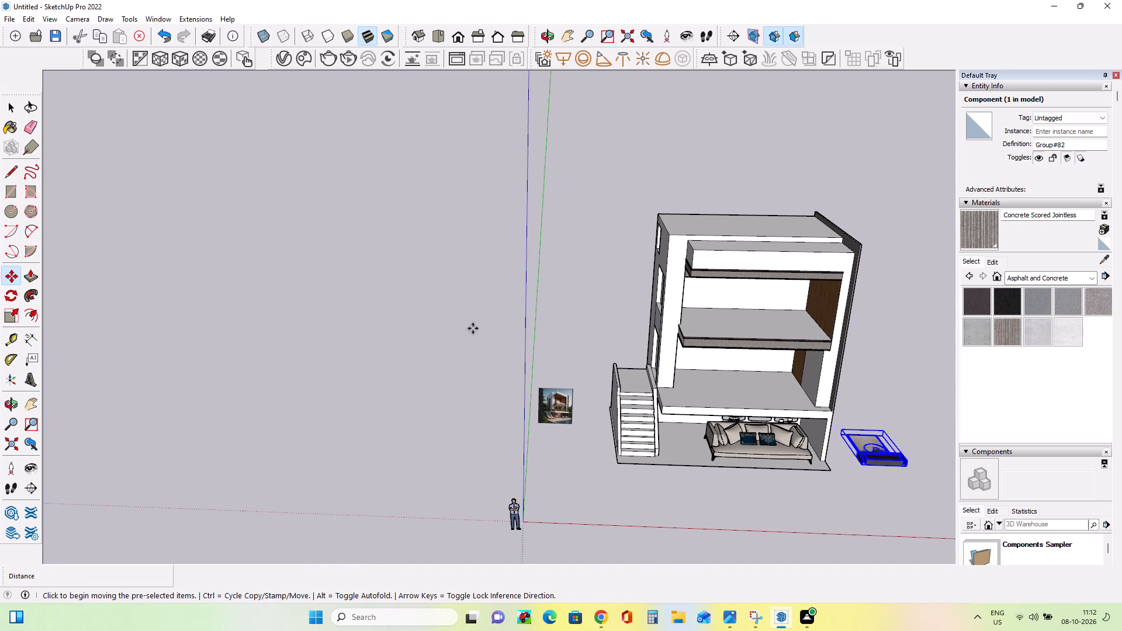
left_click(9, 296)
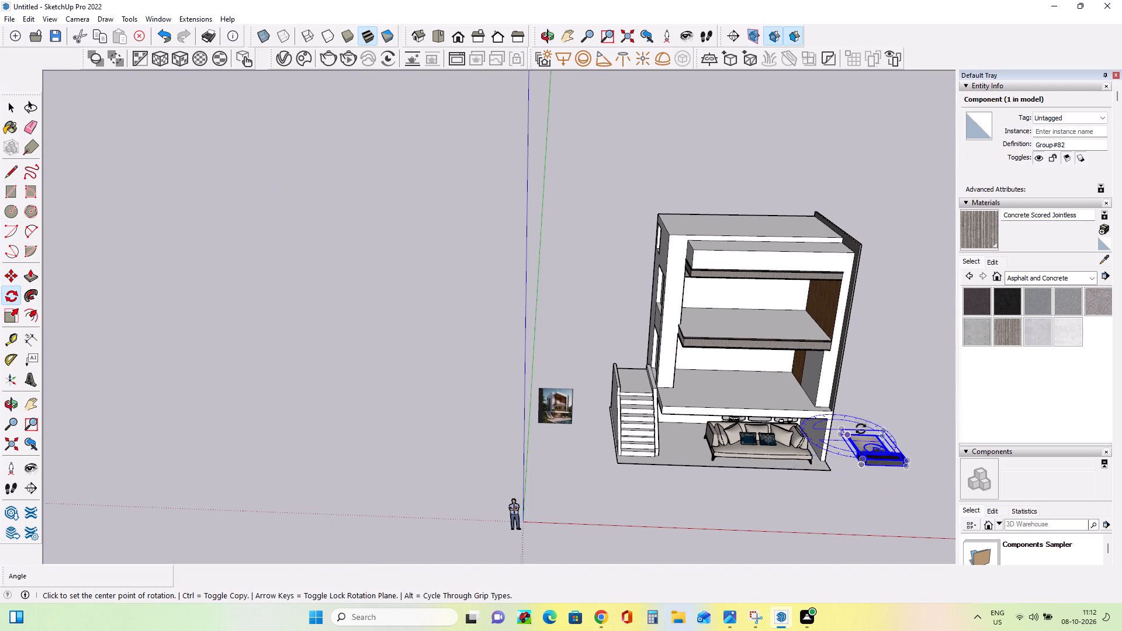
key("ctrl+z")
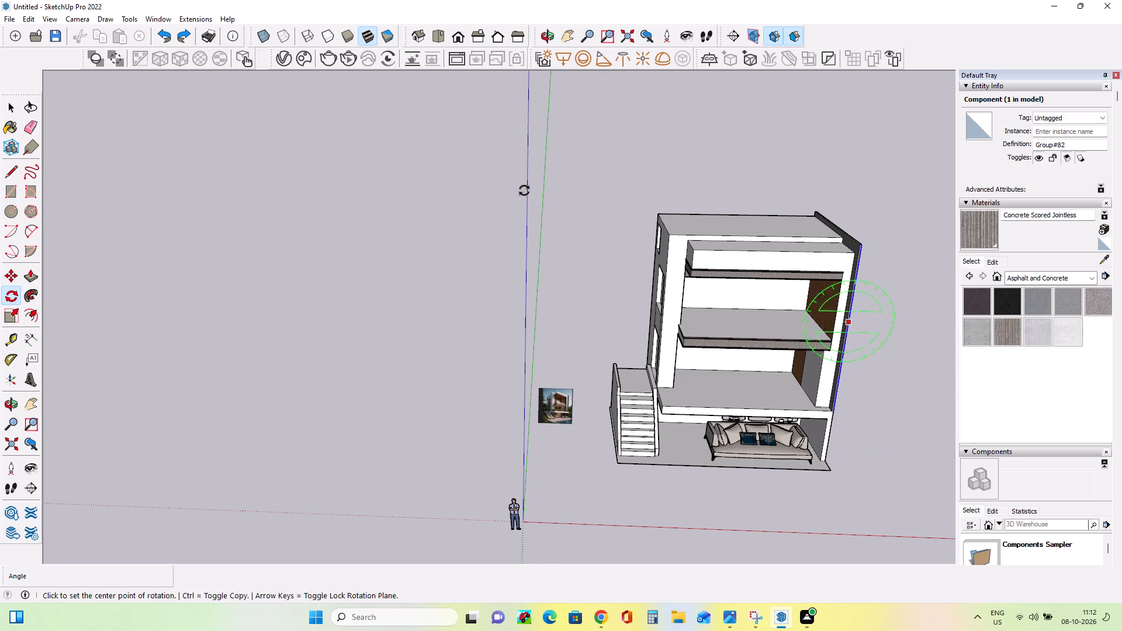
Import the bàn+vip console-and-mirror model from Downloads and place it on the open ground beside the villa.
left_click(8, 19)
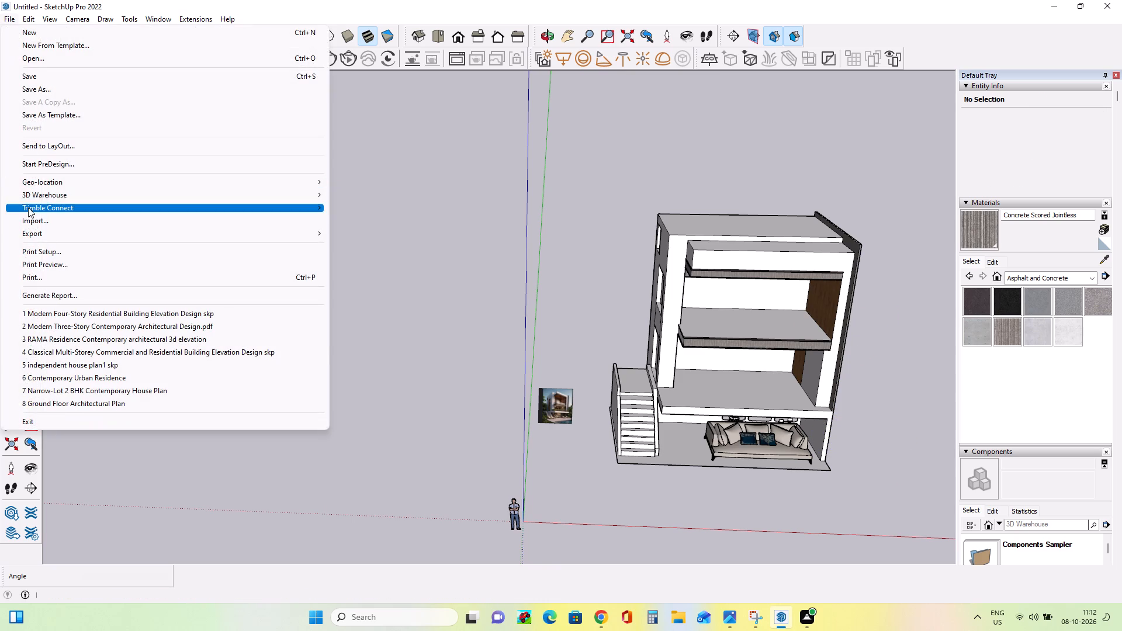
left_click(34, 219)
left_click(513, 258)
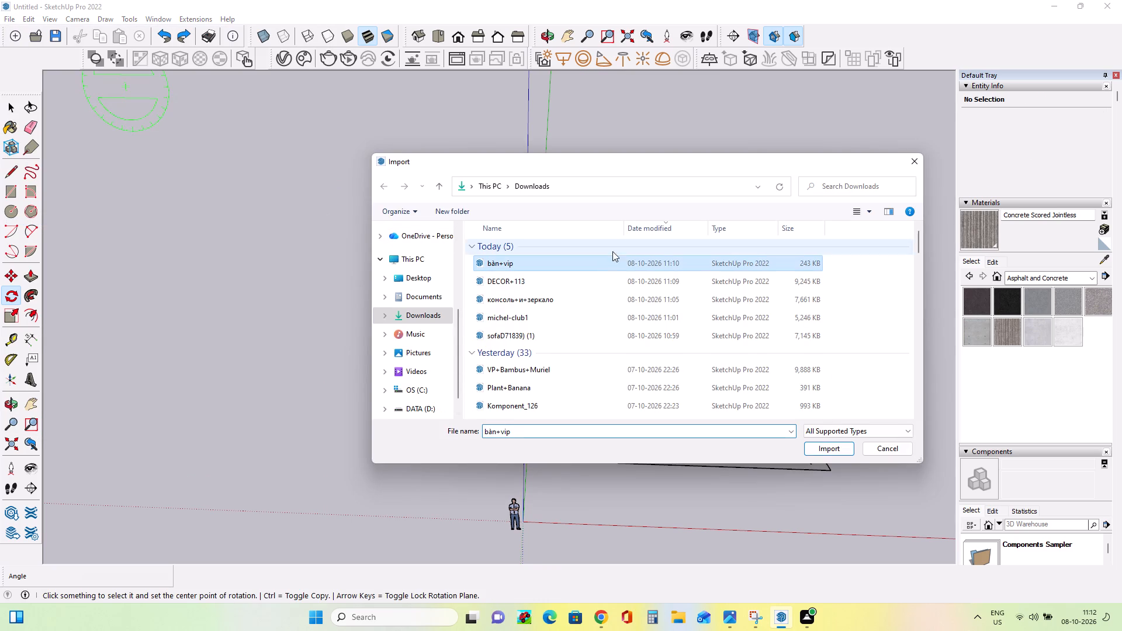
left_click(842, 449)
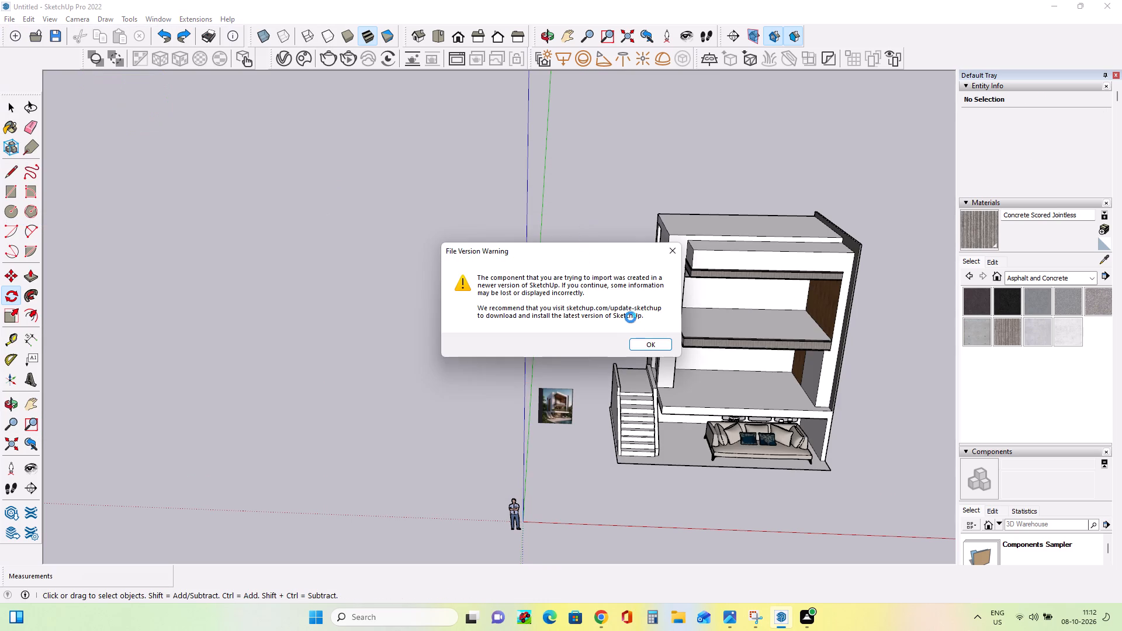
left_click(645, 345)
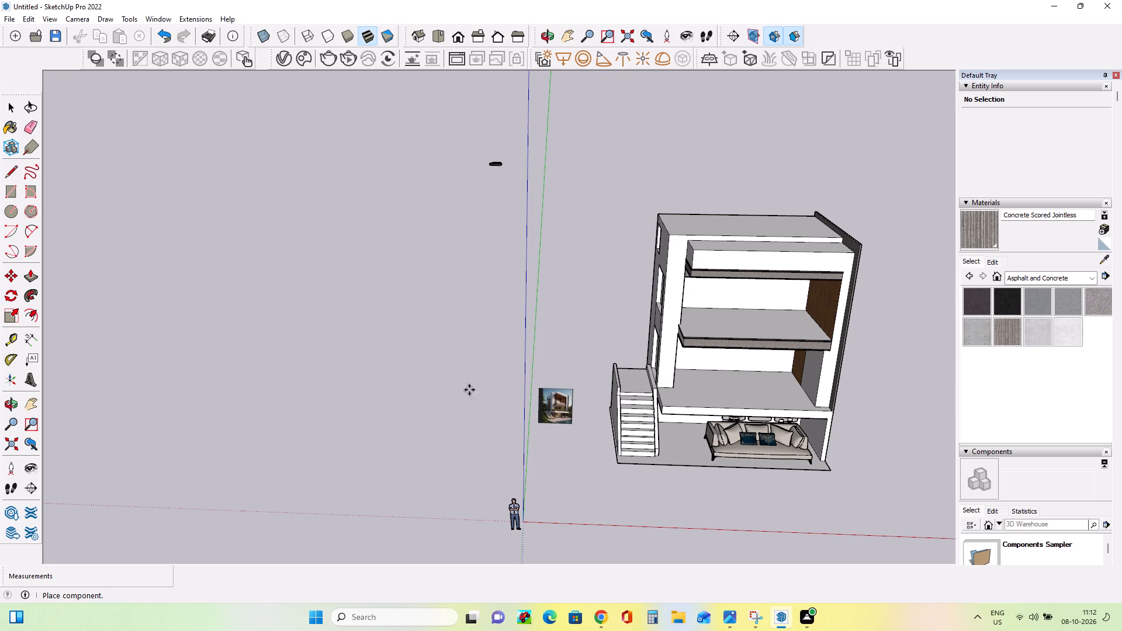
scroll(454, 447, "down", 12)
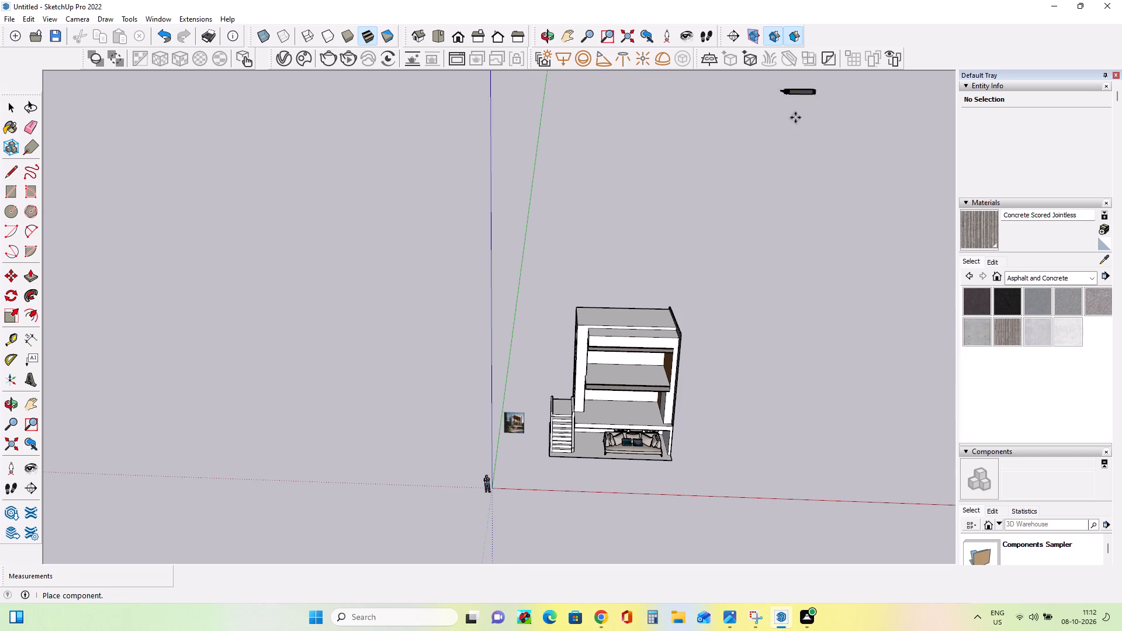
left_click(728, 442)
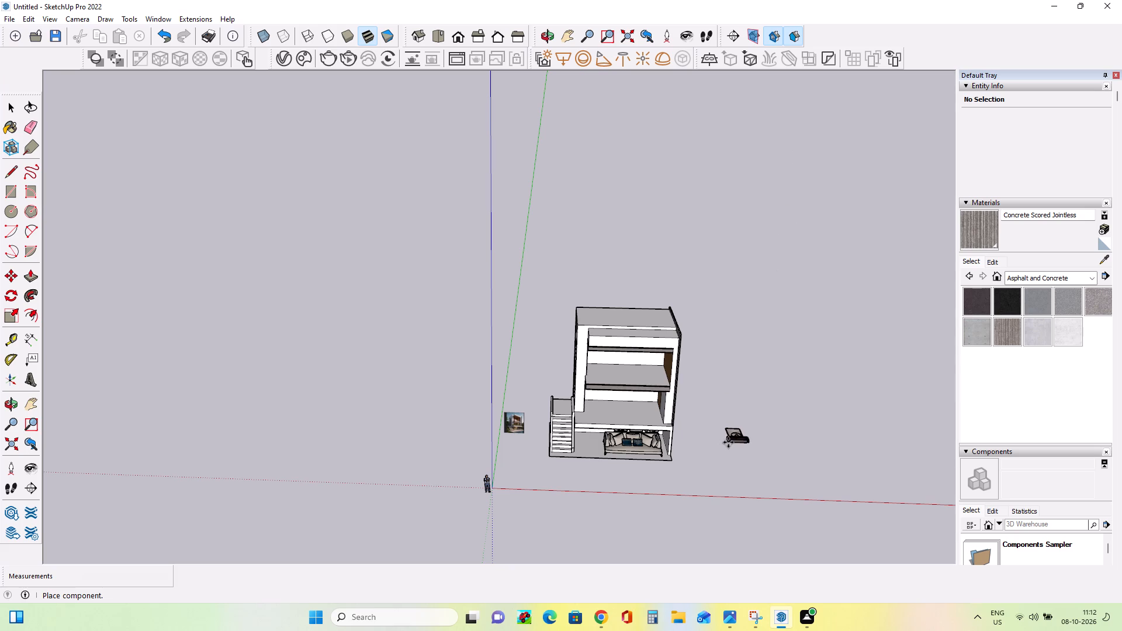
Rotate the imported console-and-mirror model about 241° around the red axis to start standing it up.
scroll(748, 473, "up", 19)
scroll(735, 436, "down", 1)
scroll(735, 436, "up", 3)
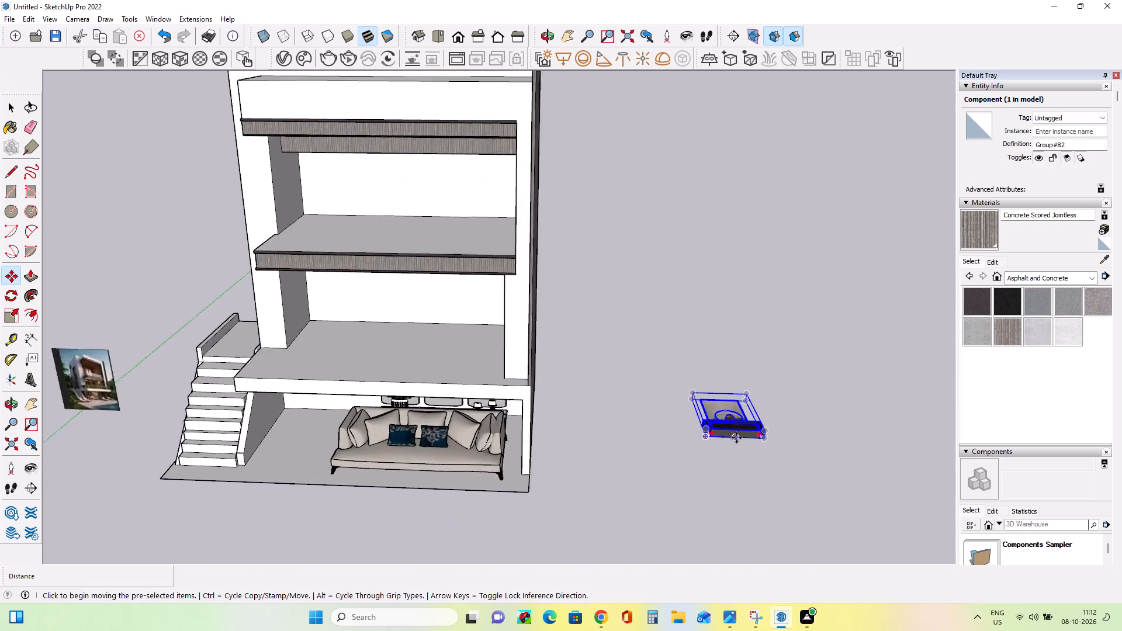
scroll(736, 438, "up", 5)
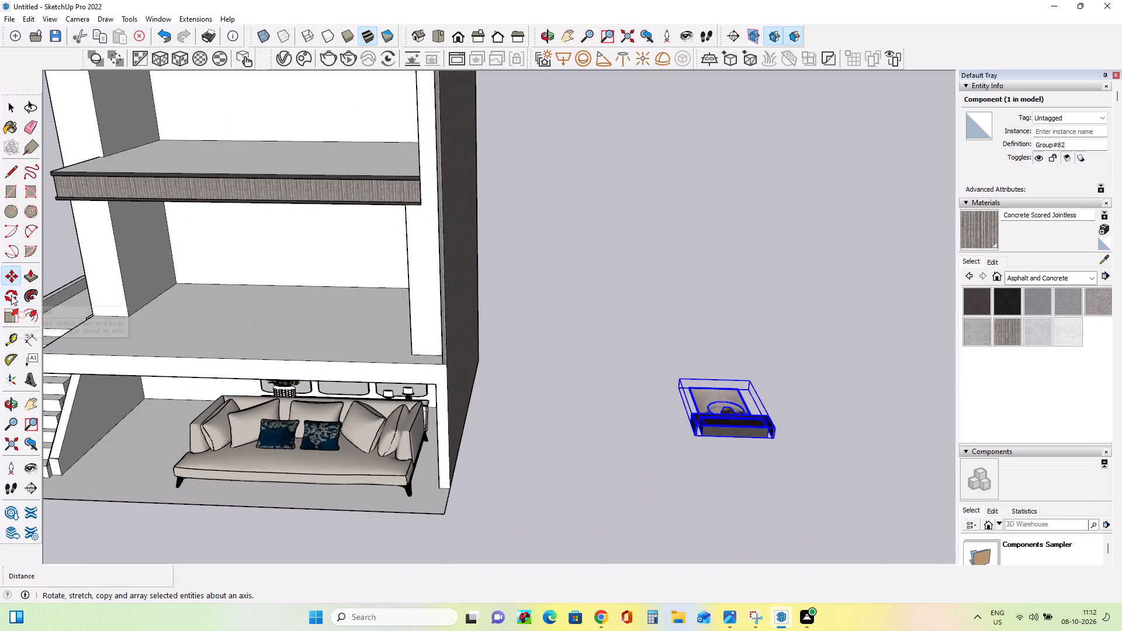
left_click(11, 295)
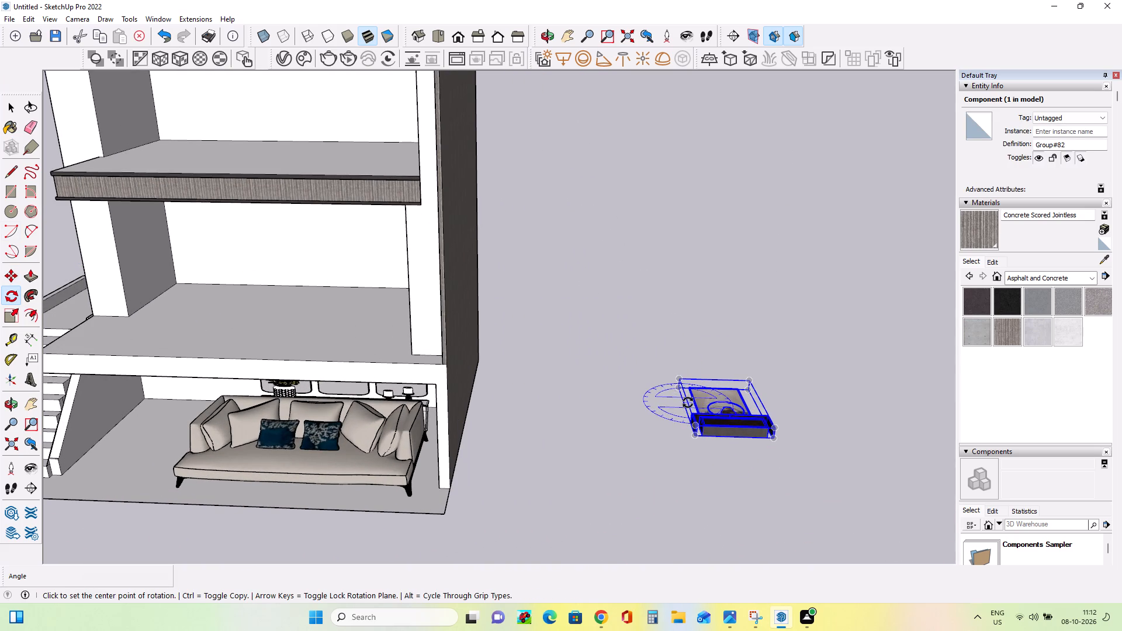
left_click(695, 406)
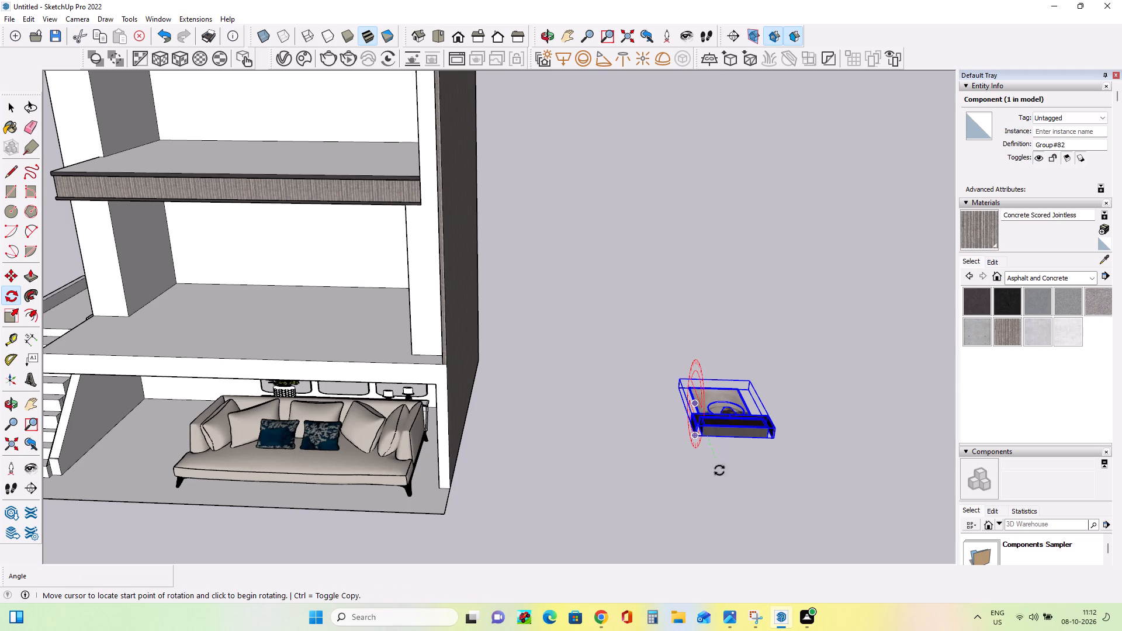
left_click(717, 487)
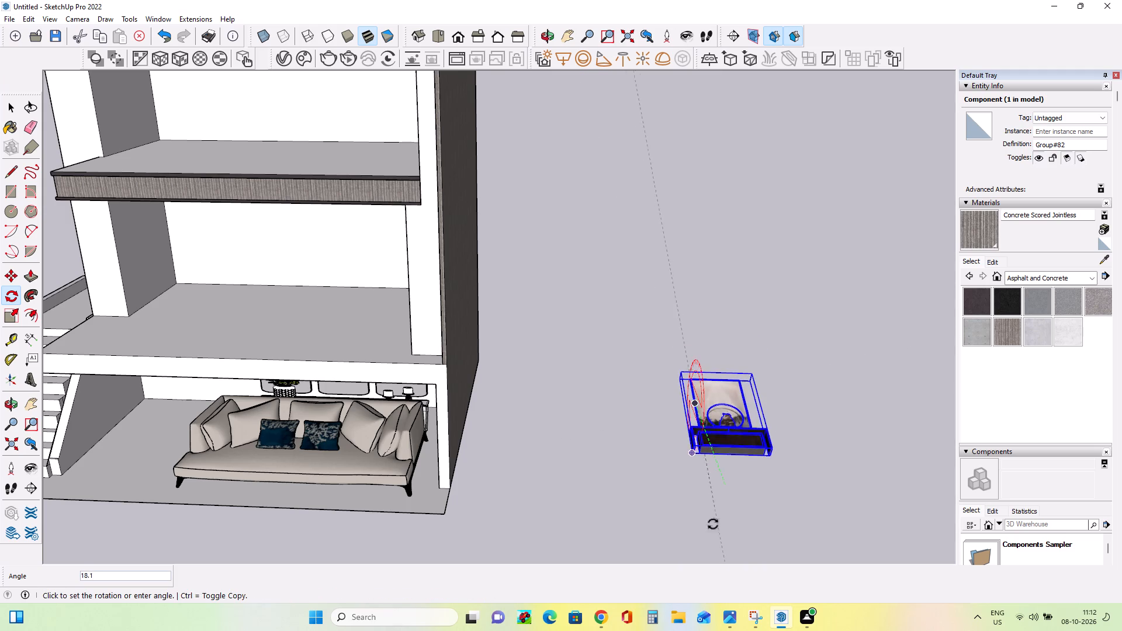
scroll(726, 532, "down", 2)
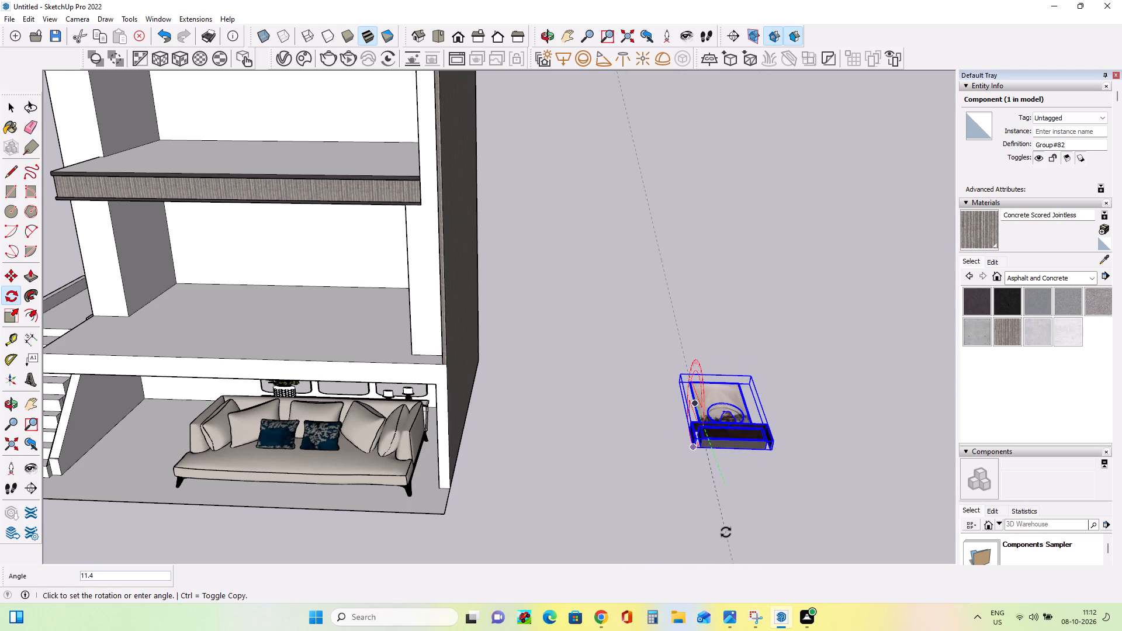
scroll(726, 532, "down", 6)
middle_click_drag(726, 532, 726, 619)
scroll(723, 591, "down", 1)
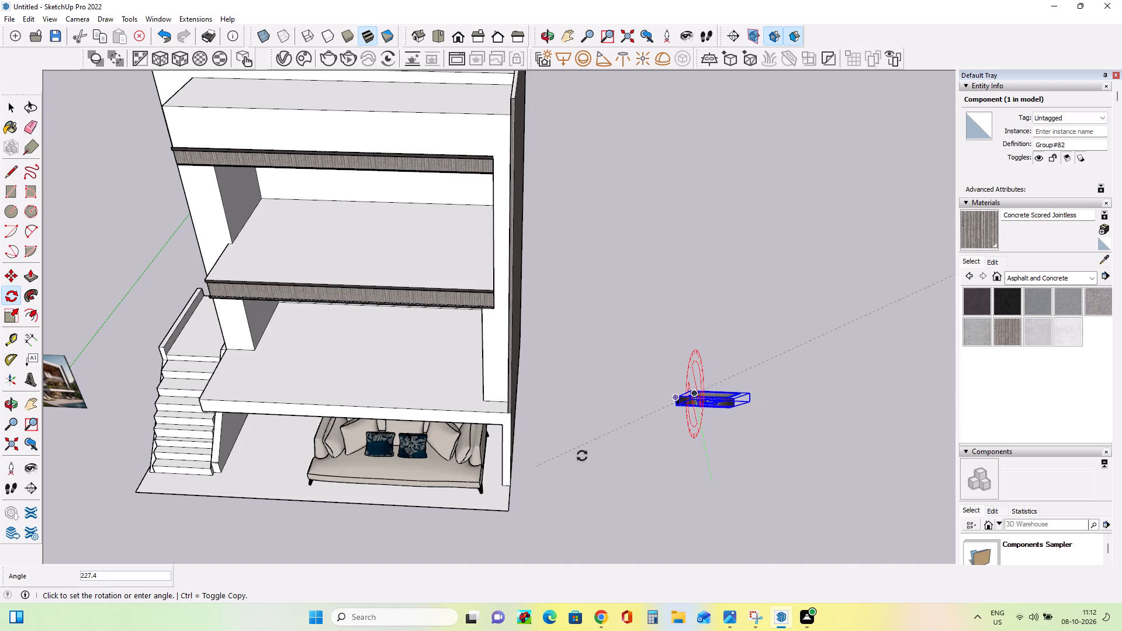
left_click(616, 567)
middle_click(691, 467)
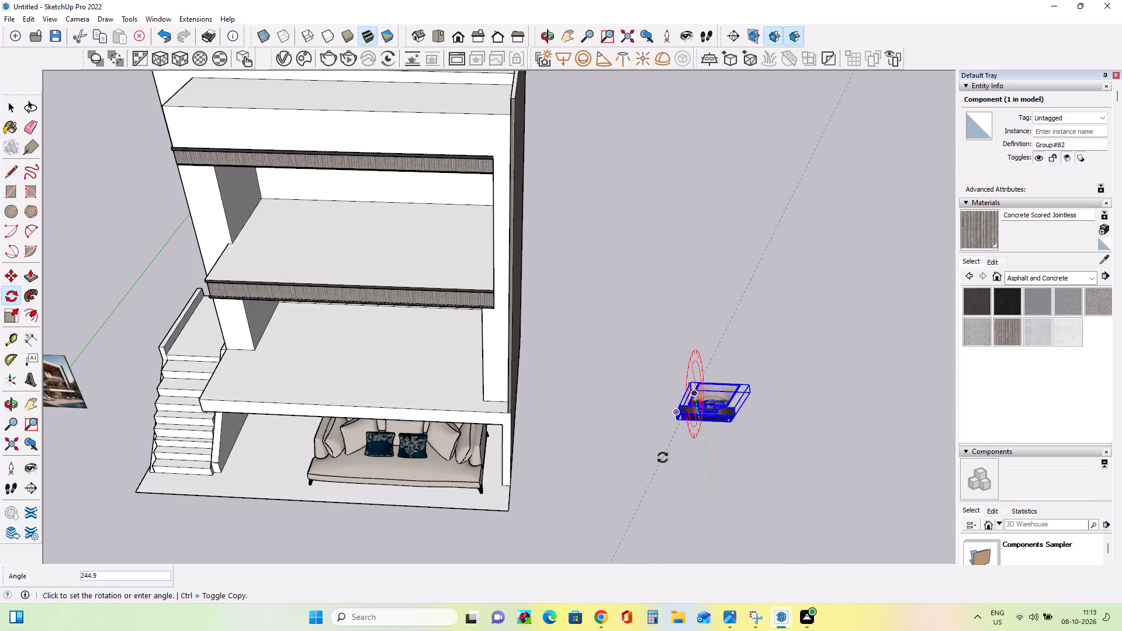
left_click(662, 449)
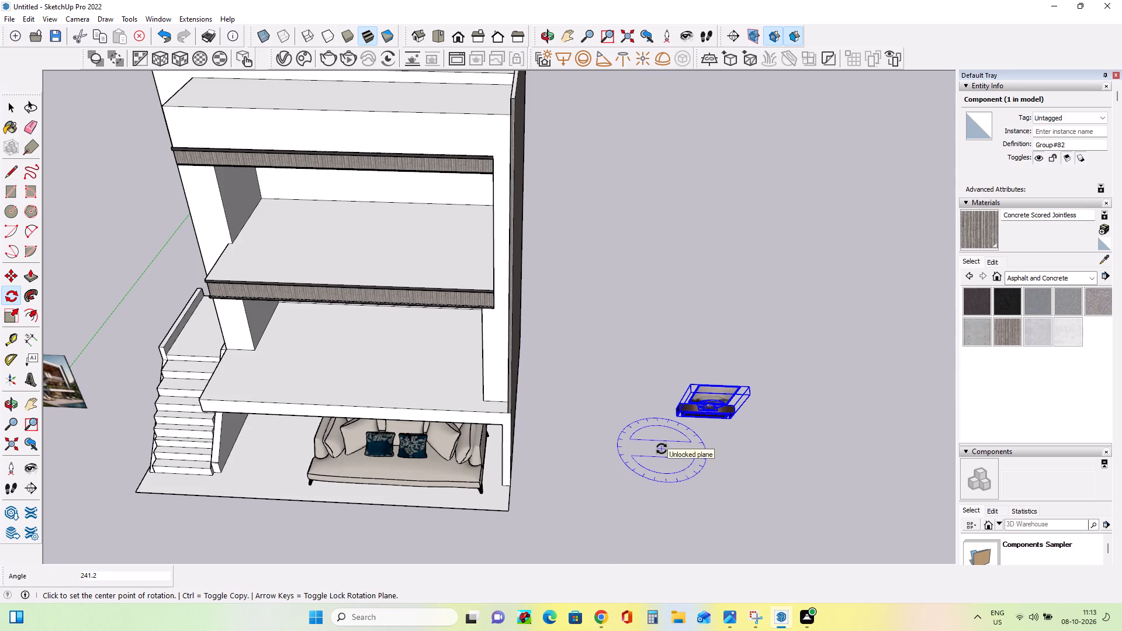
Rotate the console-and-mirror model a further 19° or so around the red axis to bring it upright.
middle_click_drag(706, 477, 739, 274)
scroll(568, 345, "down", 4)
middle_click_drag(590, 408, 608, 483)
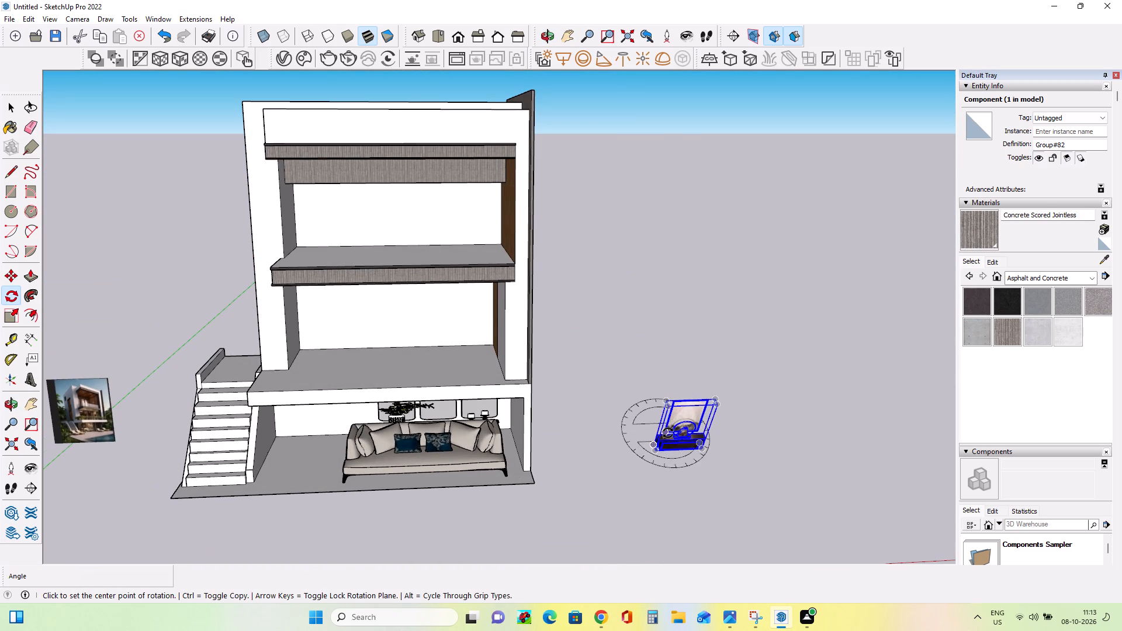
left_click(666, 423)
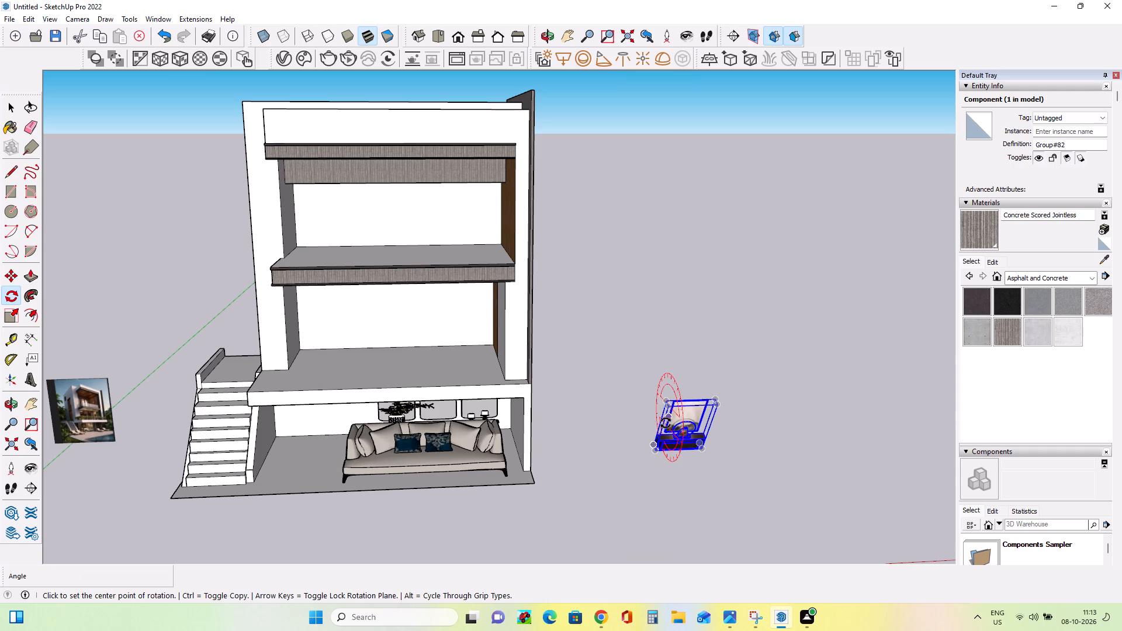
left_click(637, 382)
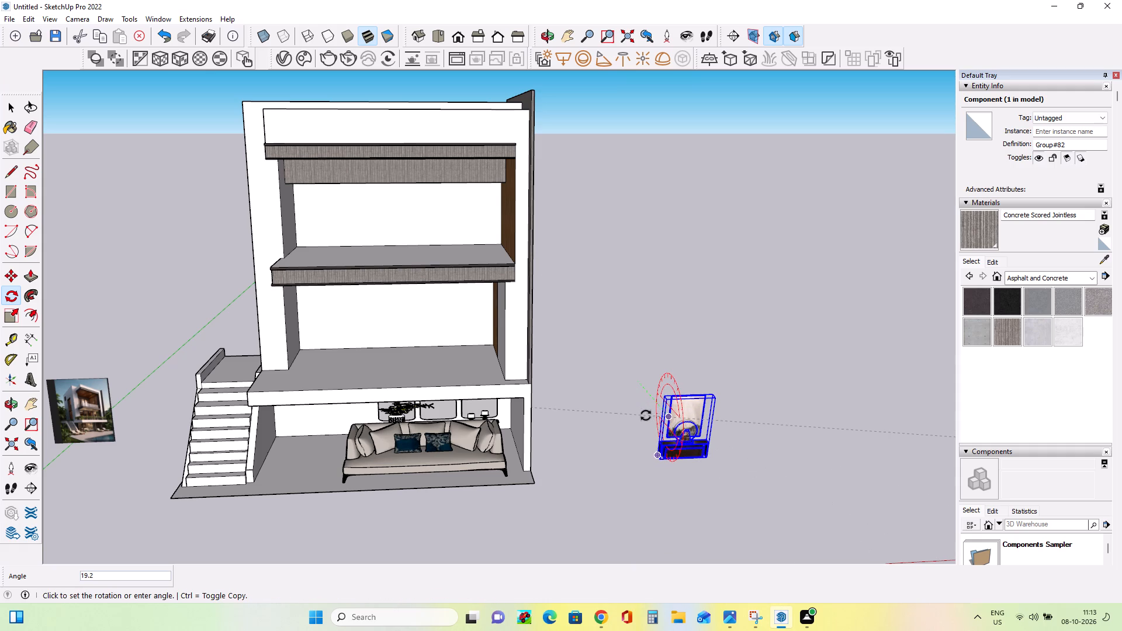
left_click(646, 415)
Rotate the upright console-and-mirror model 90° around the vertical blue axis, using a centre point on the ground beside it.
scroll(550, 432, "down", 5)
middle_click_drag(624, 479, 612, 452)
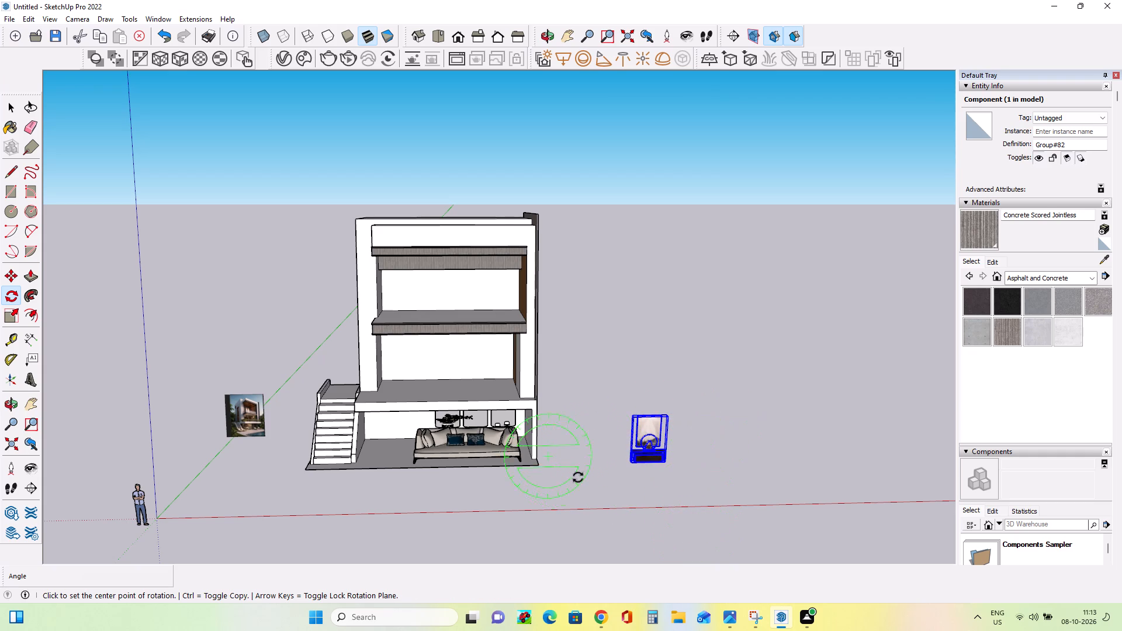
scroll(604, 406, "down", 8)
middle_click_drag(683, 470, 692, 540)
left_click(662, 460)
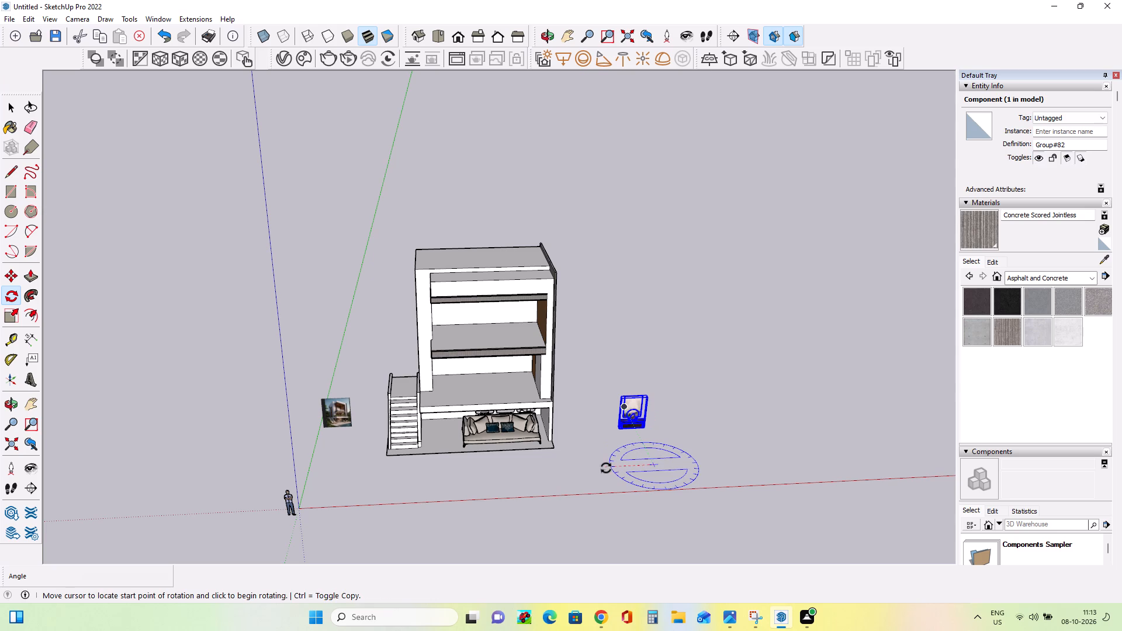
left_click(607, 469)
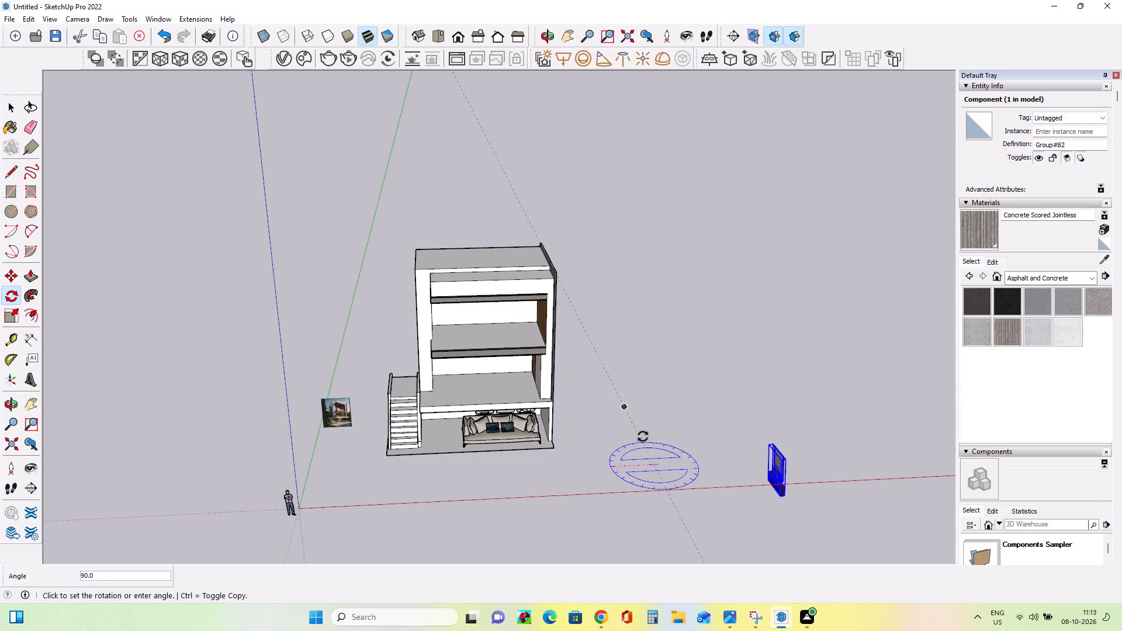
left_click(643, 436)
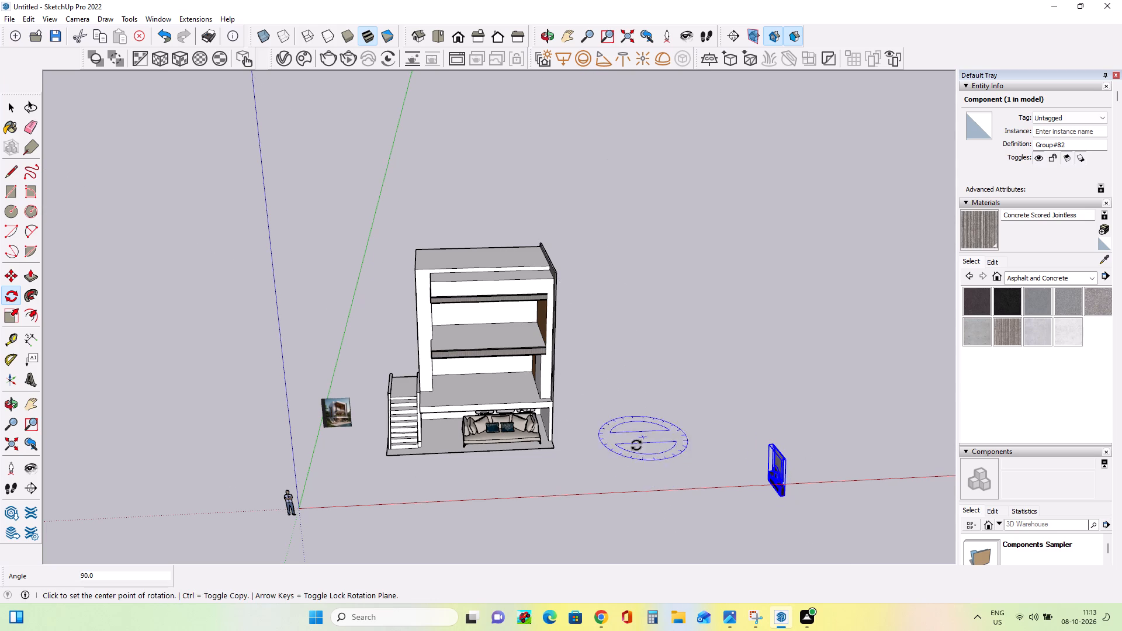
middle_click_drag(630, 450, 800, 390)
scroll(729, 453, "up", 8)
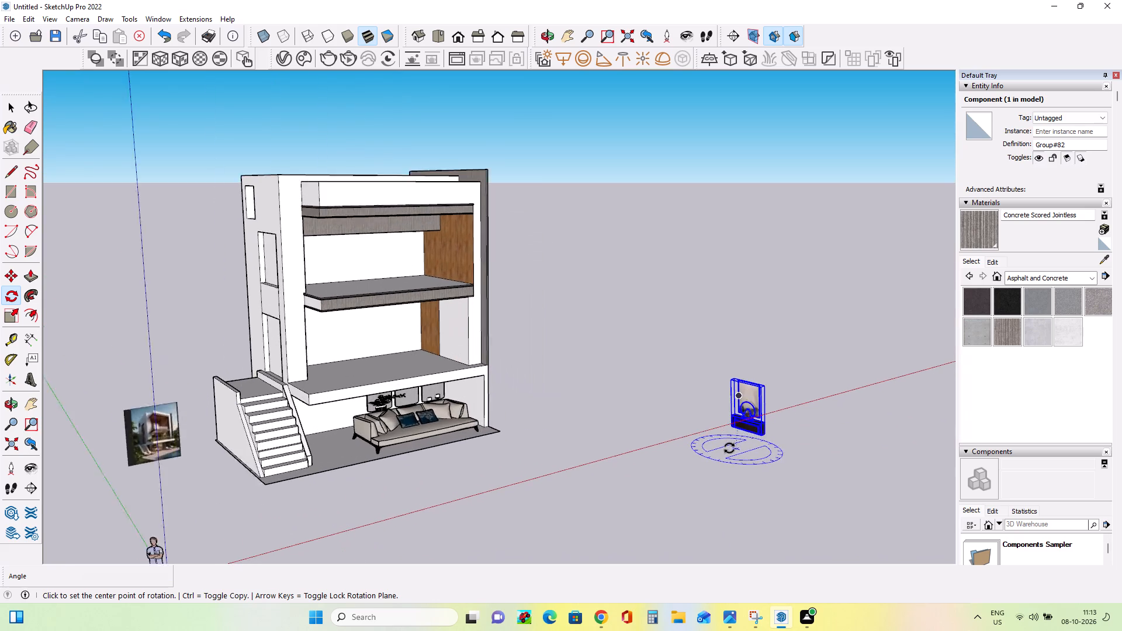
Move the console-and-mirror model about 37' 5" across the ground toward the villa's ground-floor lounge.
left_click(9, 276)
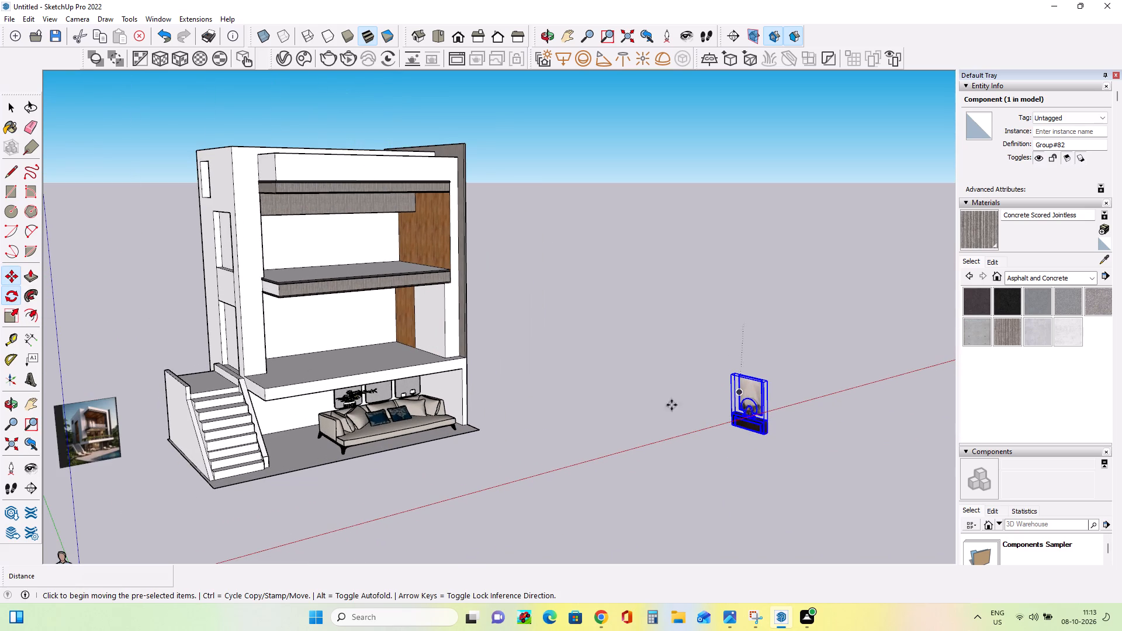
left_click(766, 439)
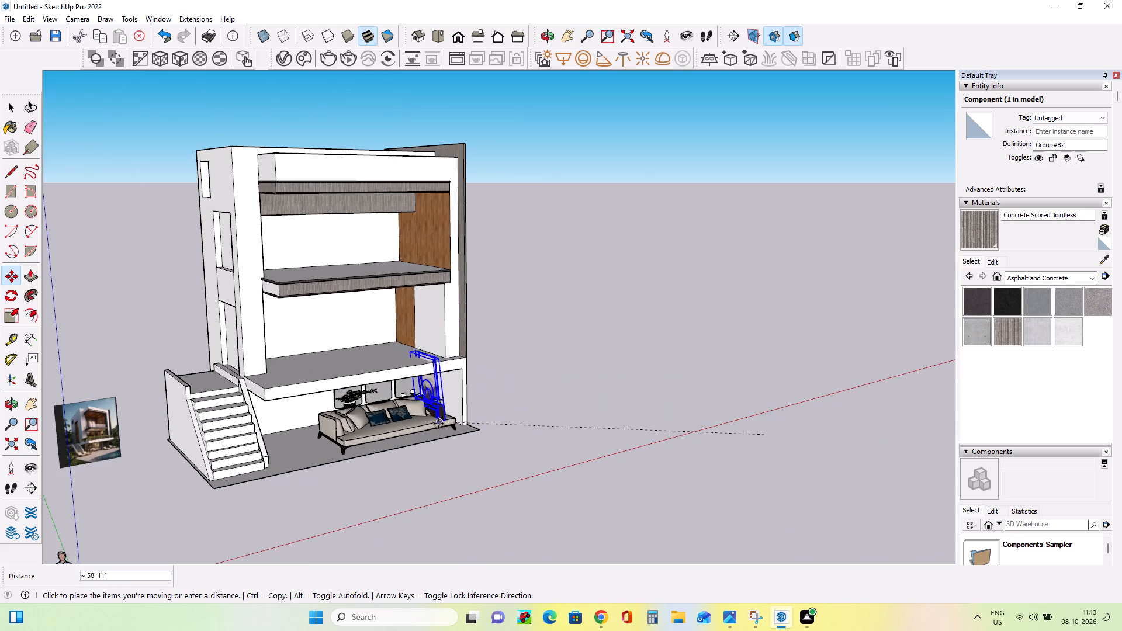
left_click(549, 423)
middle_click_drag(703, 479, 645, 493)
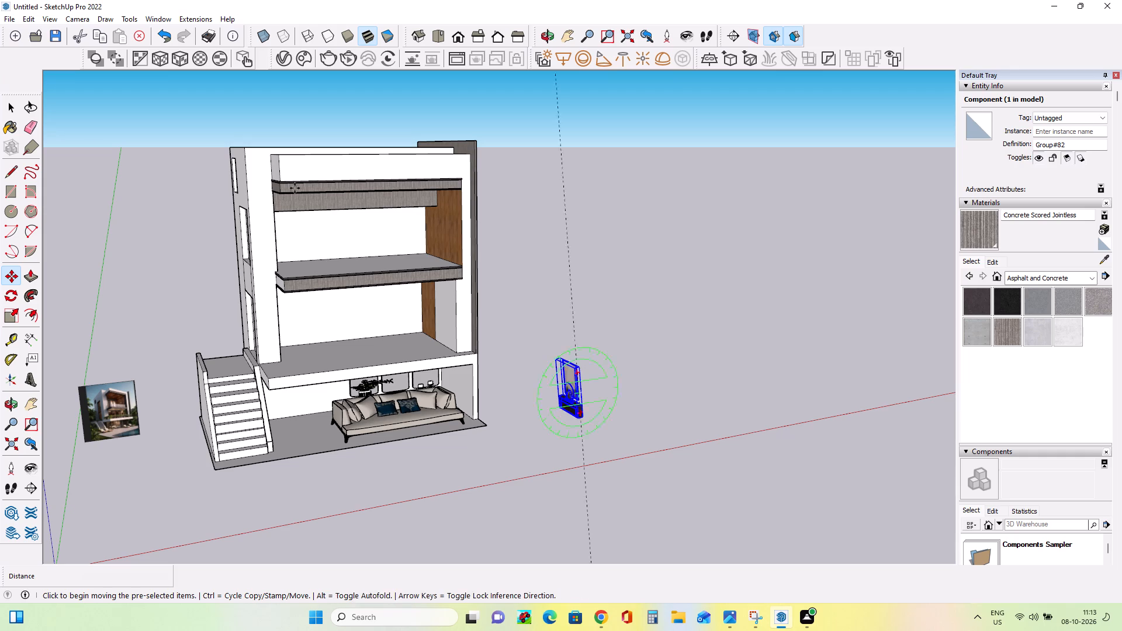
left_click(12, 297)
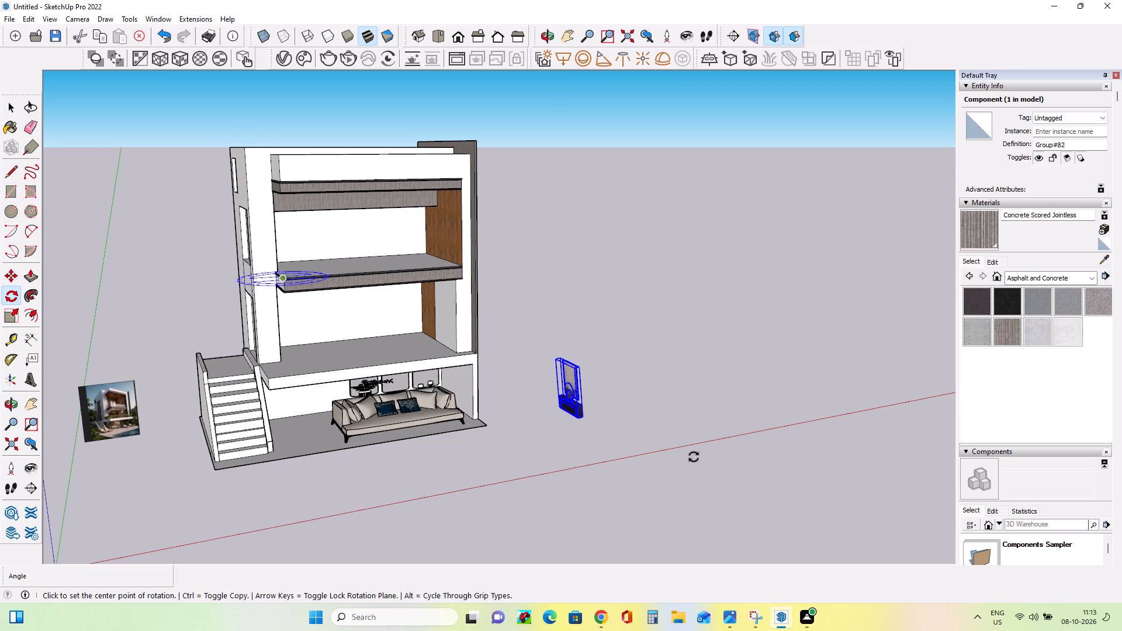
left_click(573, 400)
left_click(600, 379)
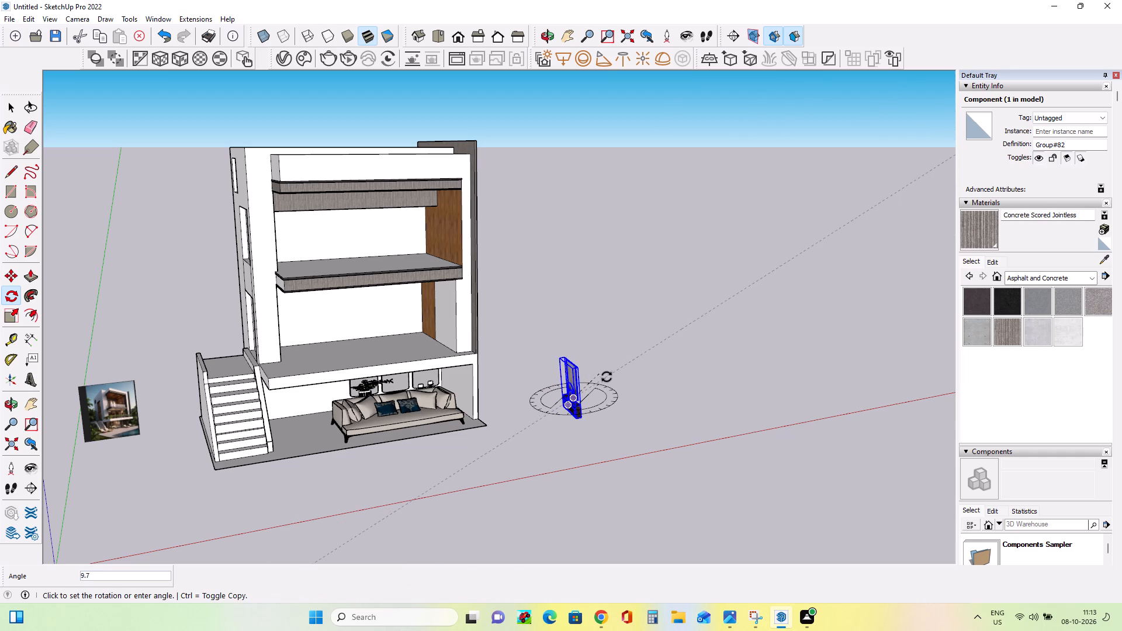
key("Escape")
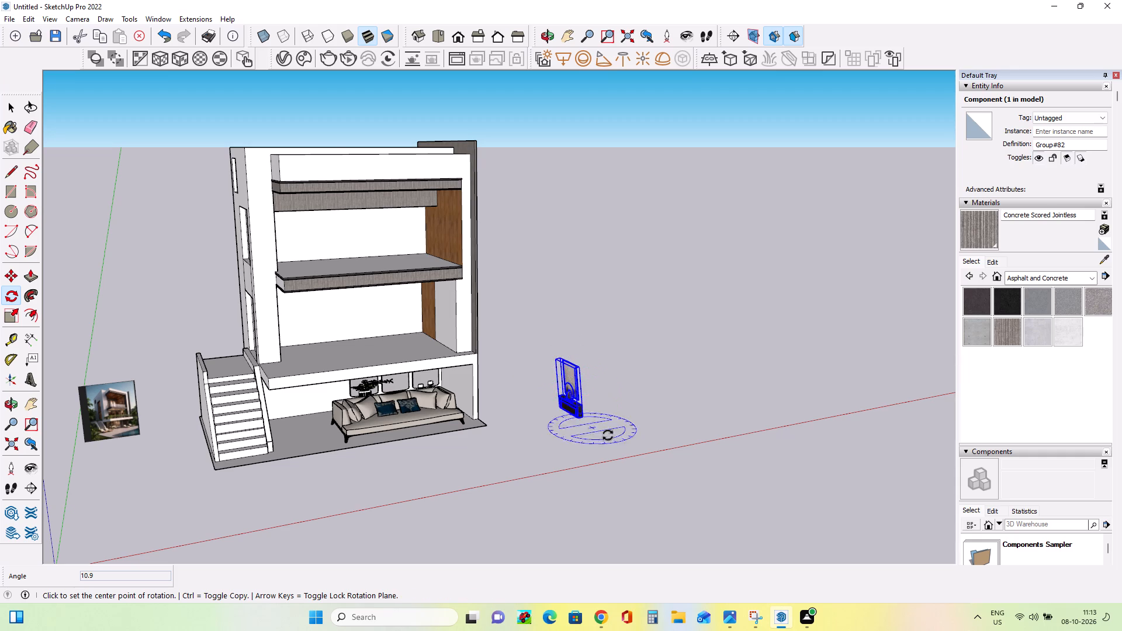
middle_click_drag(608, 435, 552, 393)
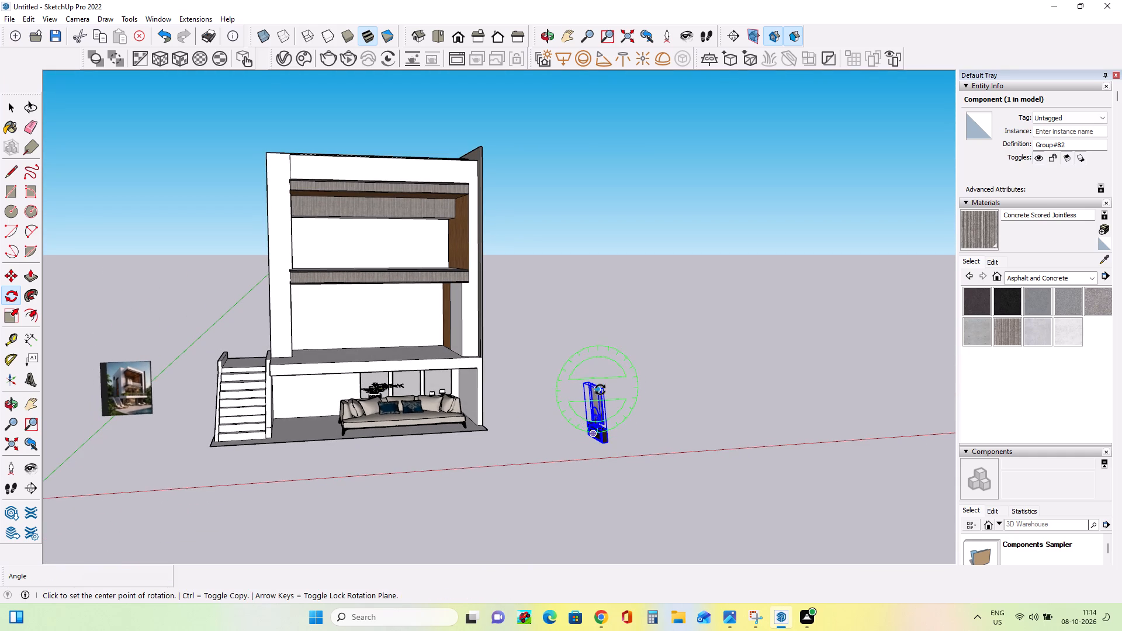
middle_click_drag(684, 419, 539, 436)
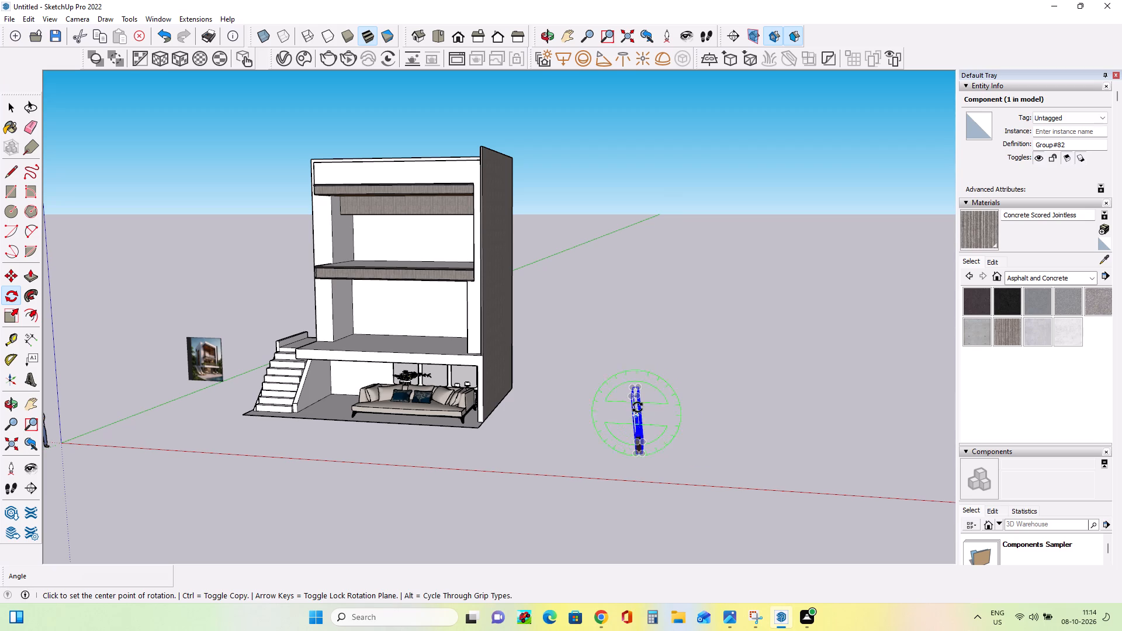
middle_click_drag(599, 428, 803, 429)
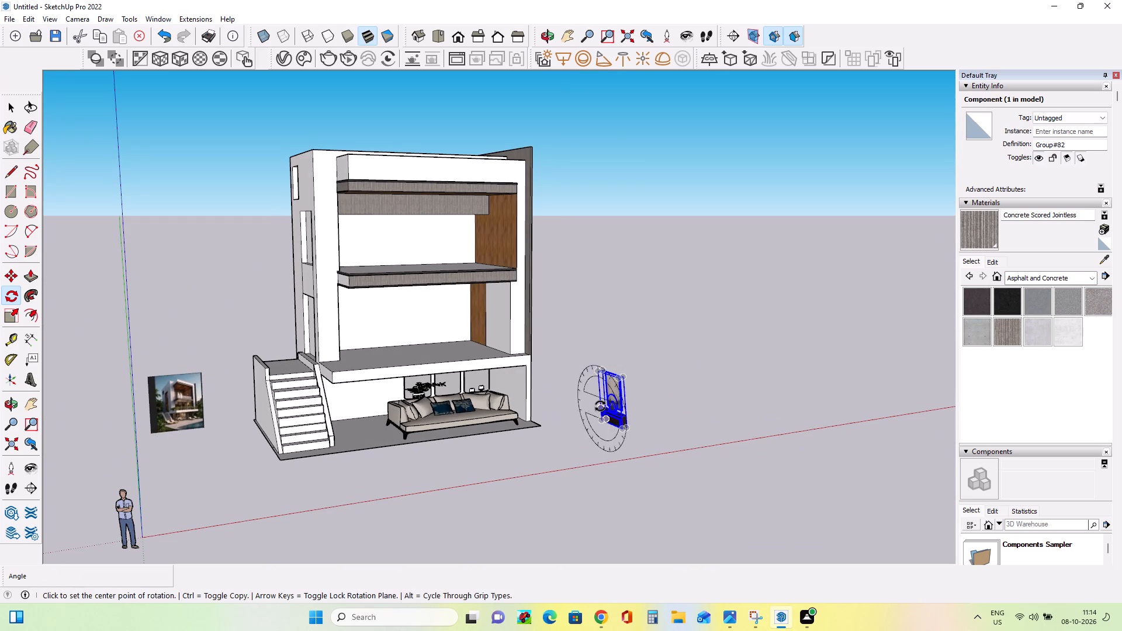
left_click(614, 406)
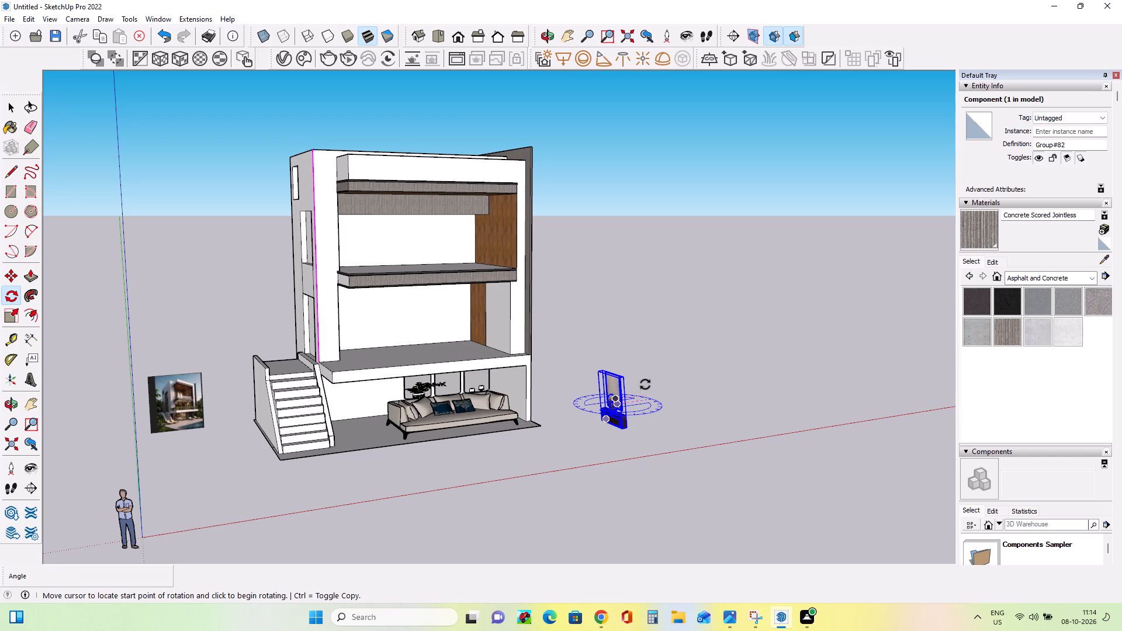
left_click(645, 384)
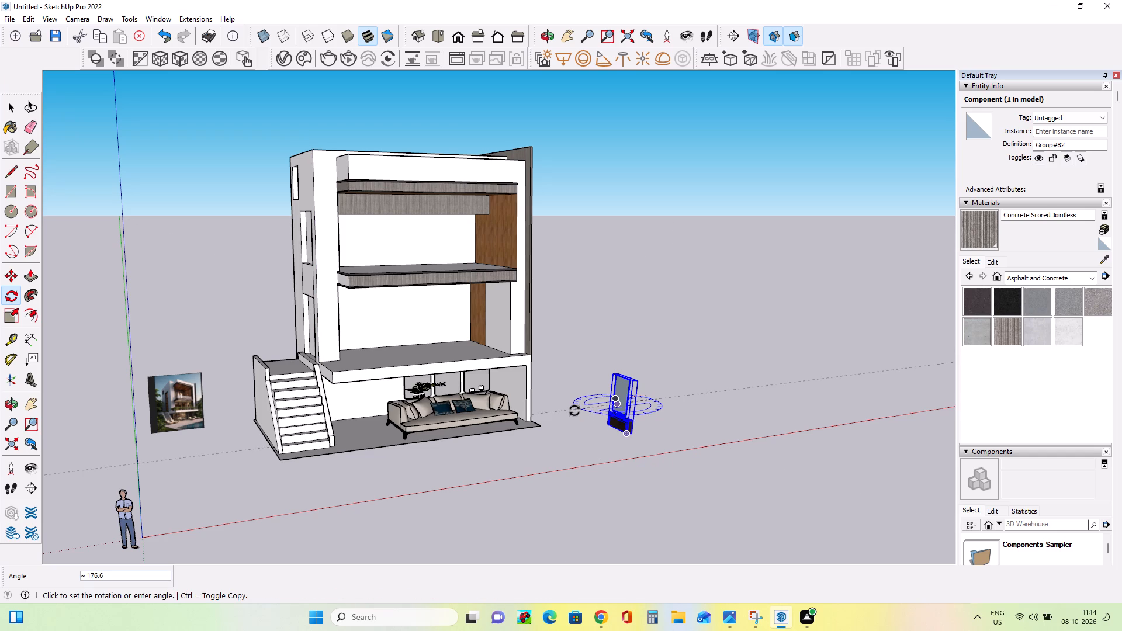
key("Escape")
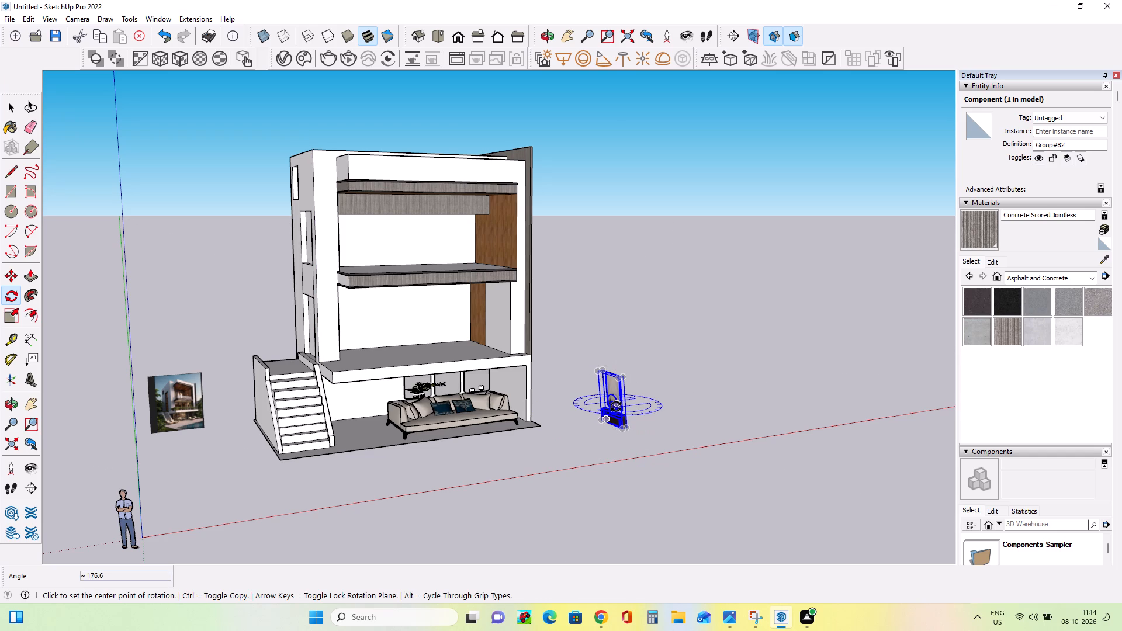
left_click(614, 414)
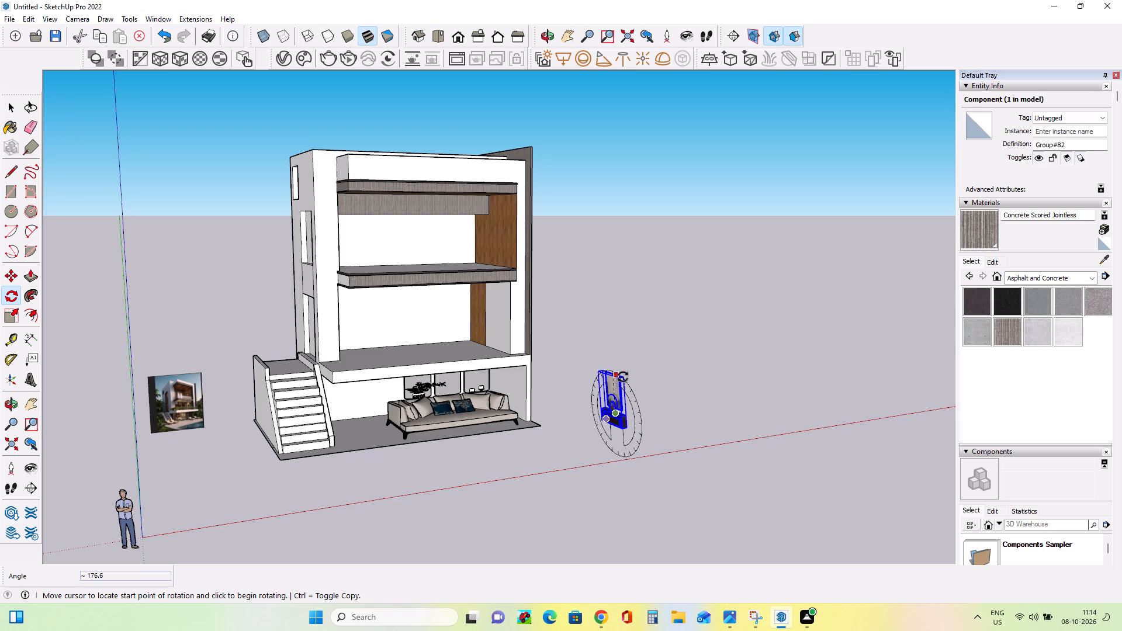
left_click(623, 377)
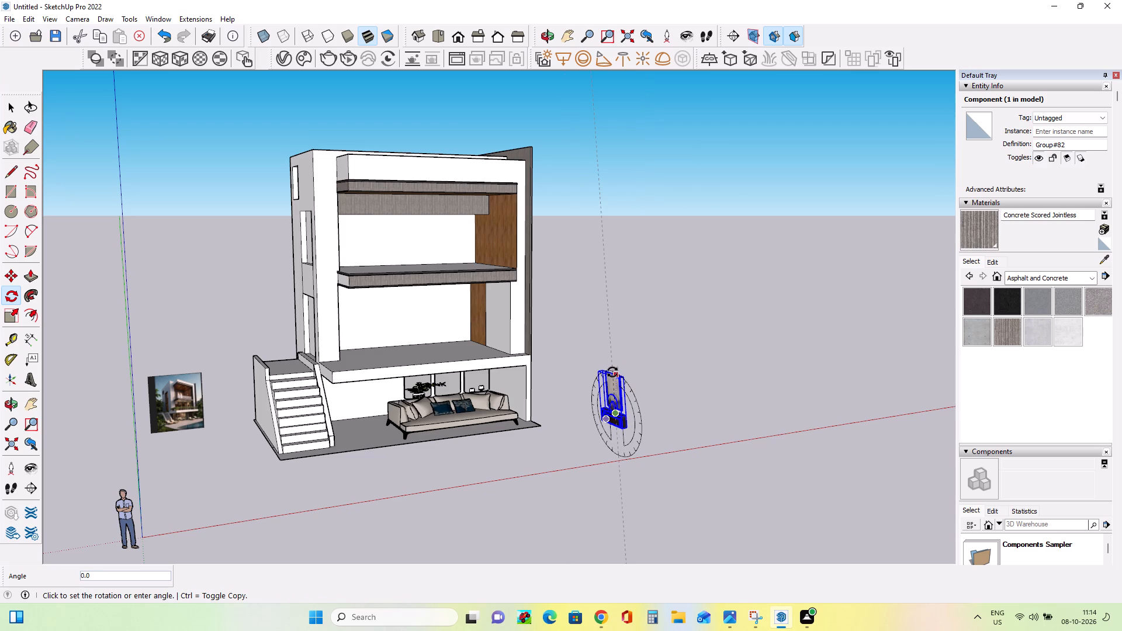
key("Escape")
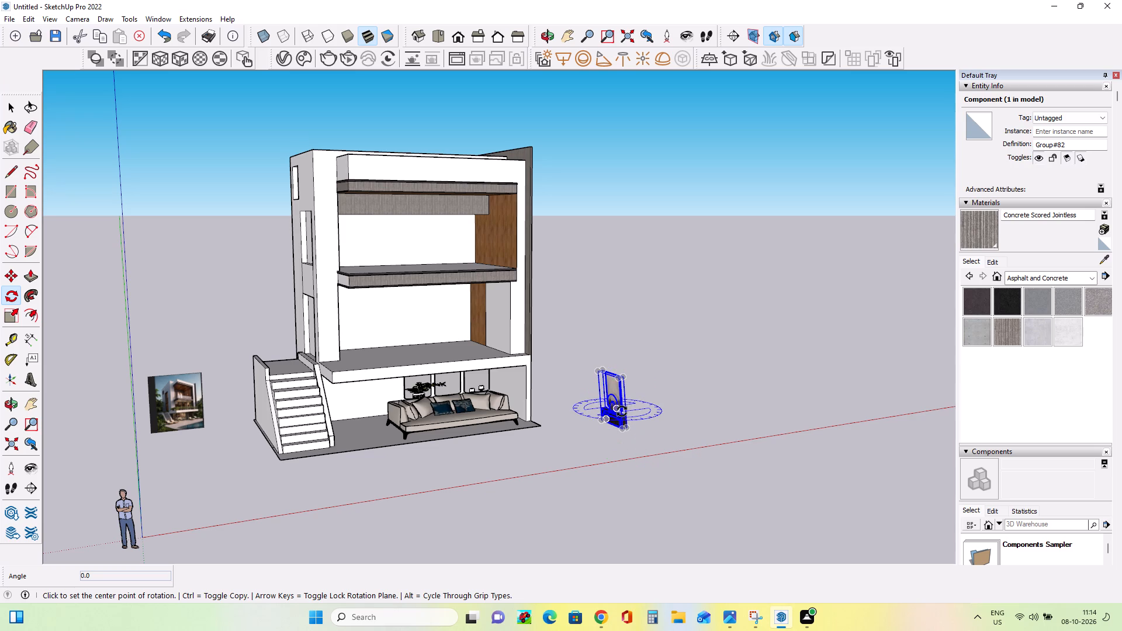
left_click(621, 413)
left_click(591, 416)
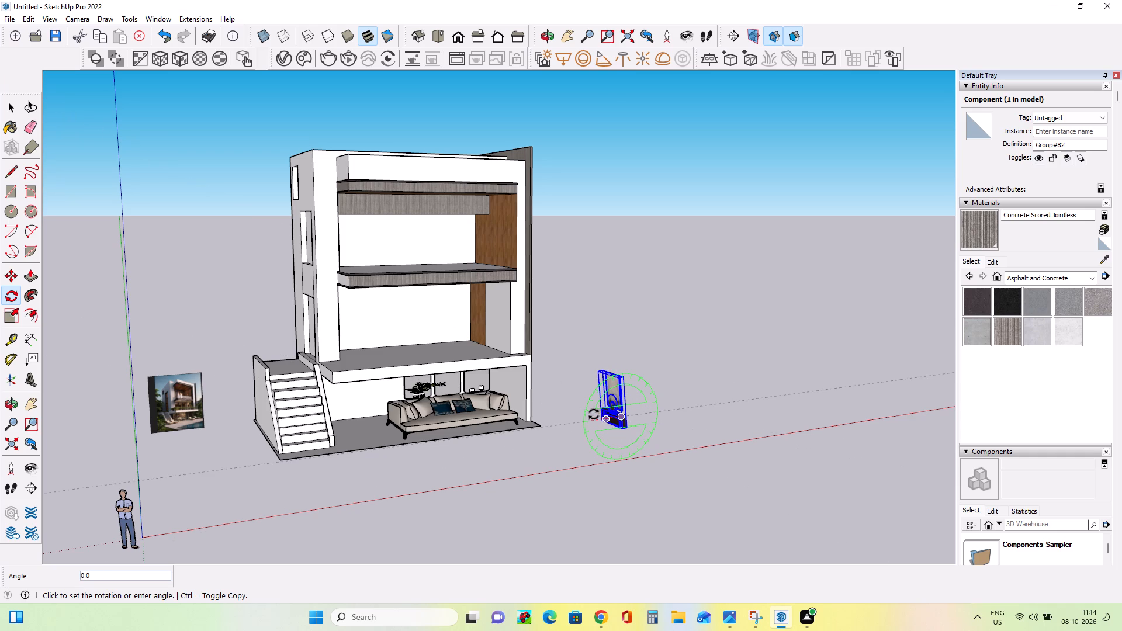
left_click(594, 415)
Move the console-and-mirror model into the ground-floor lounge by the side wall next to the sofa, adjusting its position by about 1' 10".
middle_click_drag(589, 452, 659, 429)
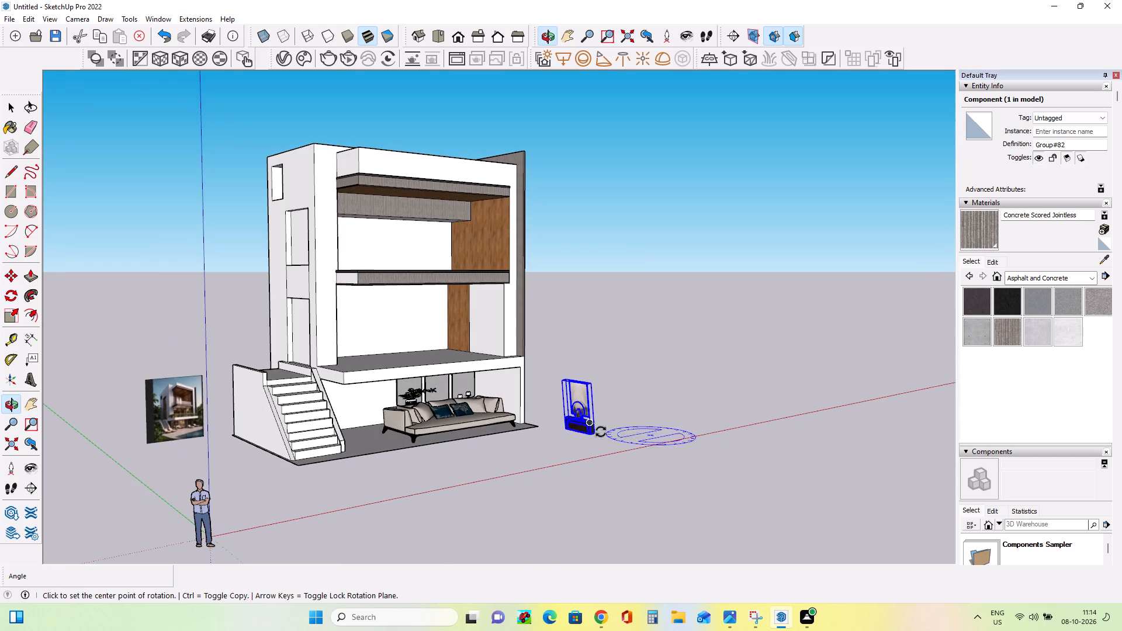
scroll(598, 434, "up", 7)
middle_click_drag(577, 472, 562, 517)
middle_click_drag(638, 439, 625, 444)
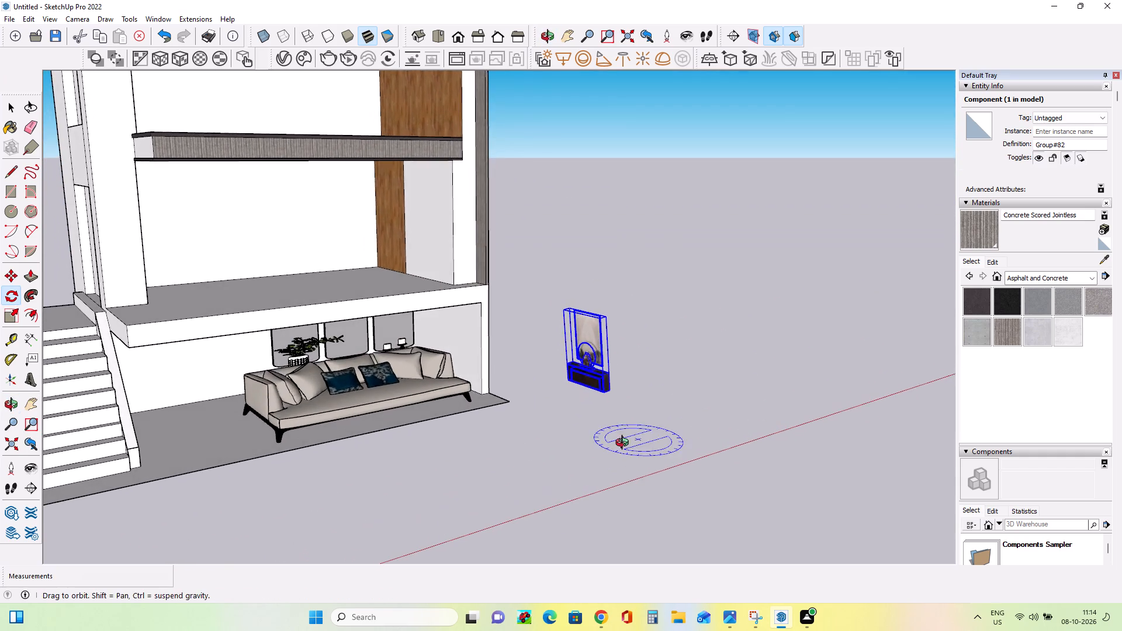
middle_click_drag(625, 444, 528, 474)
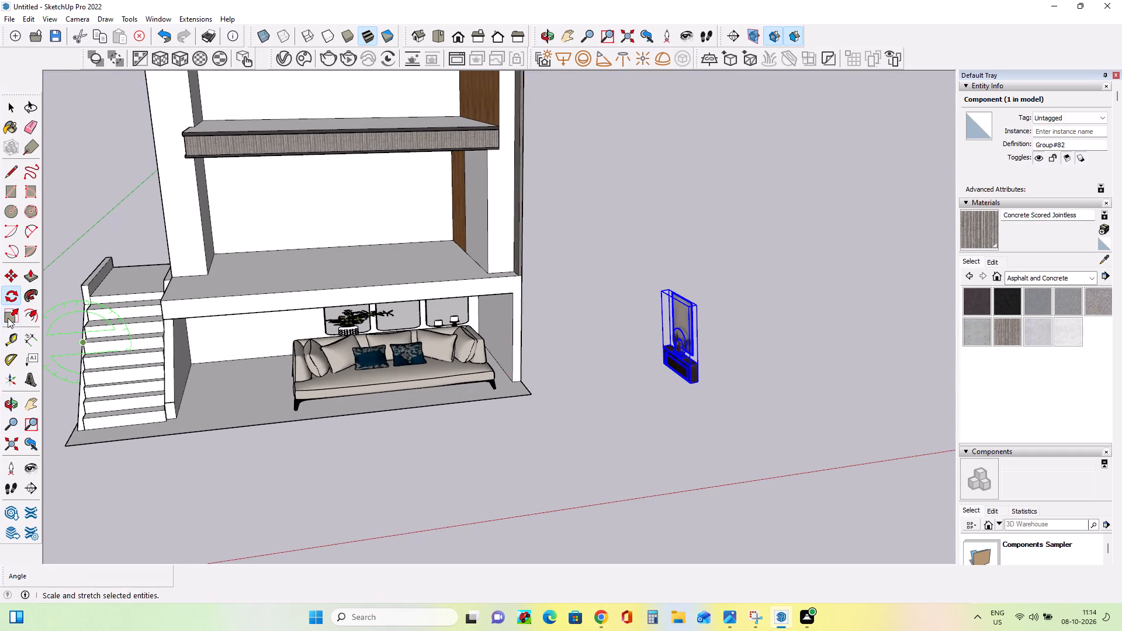
left_click(13, 273)
left_click(690, 386)
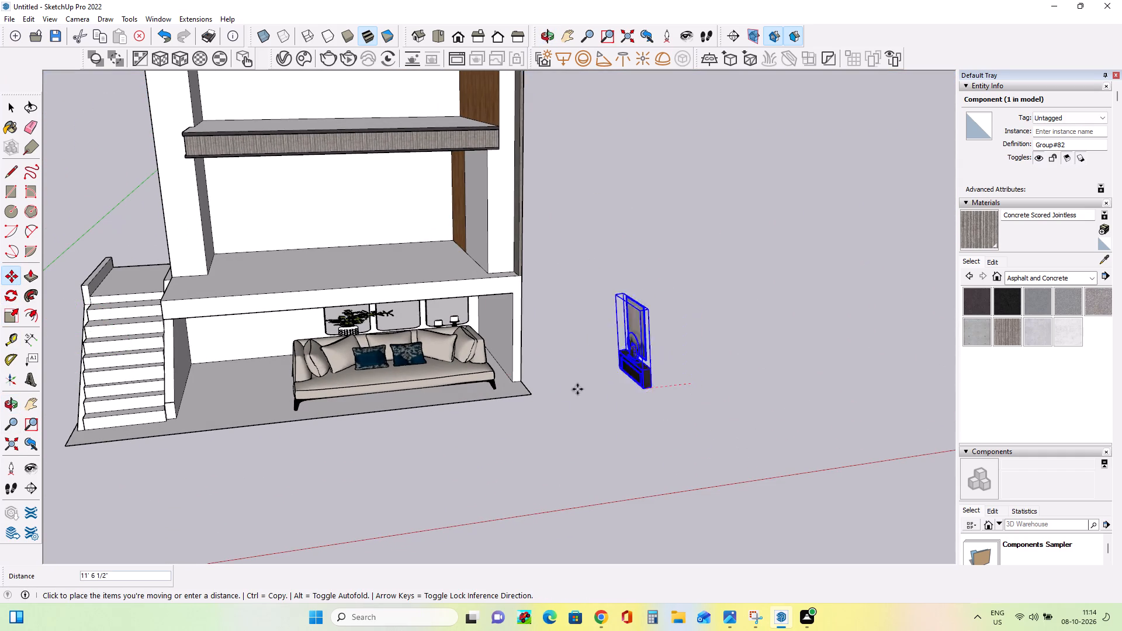
left_click(509, 367)
middle_click_drag(495, 396, 507, 342)
scroll(512, 339, "up", 11)
middle_click_drag(512, 345, 511, 361)
left_click(500, 434)
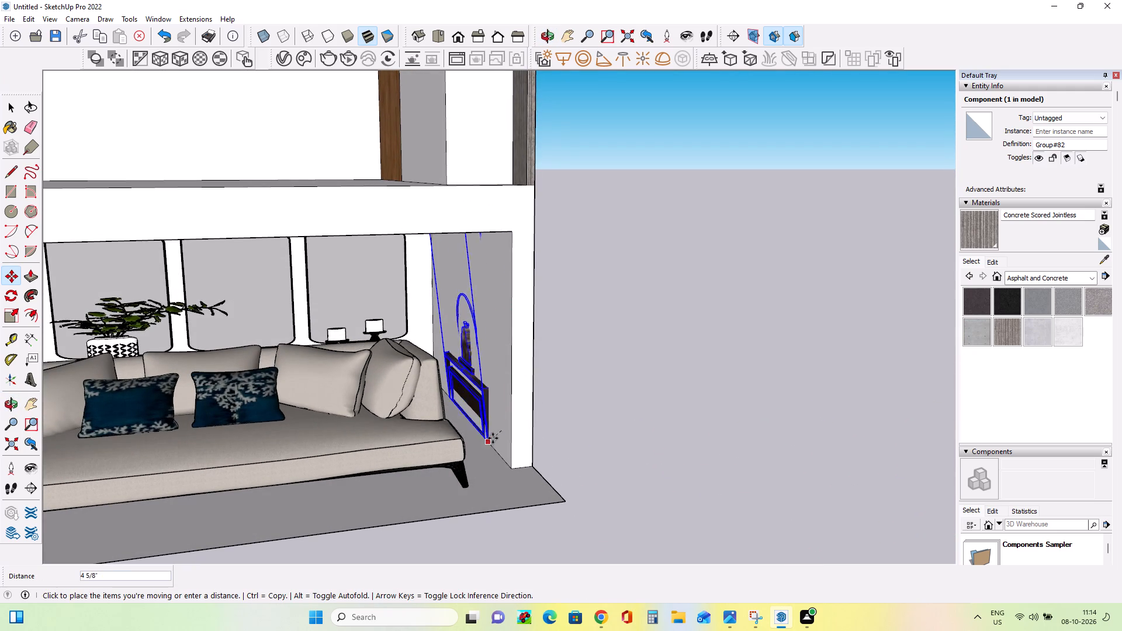
left_click(473, 444)
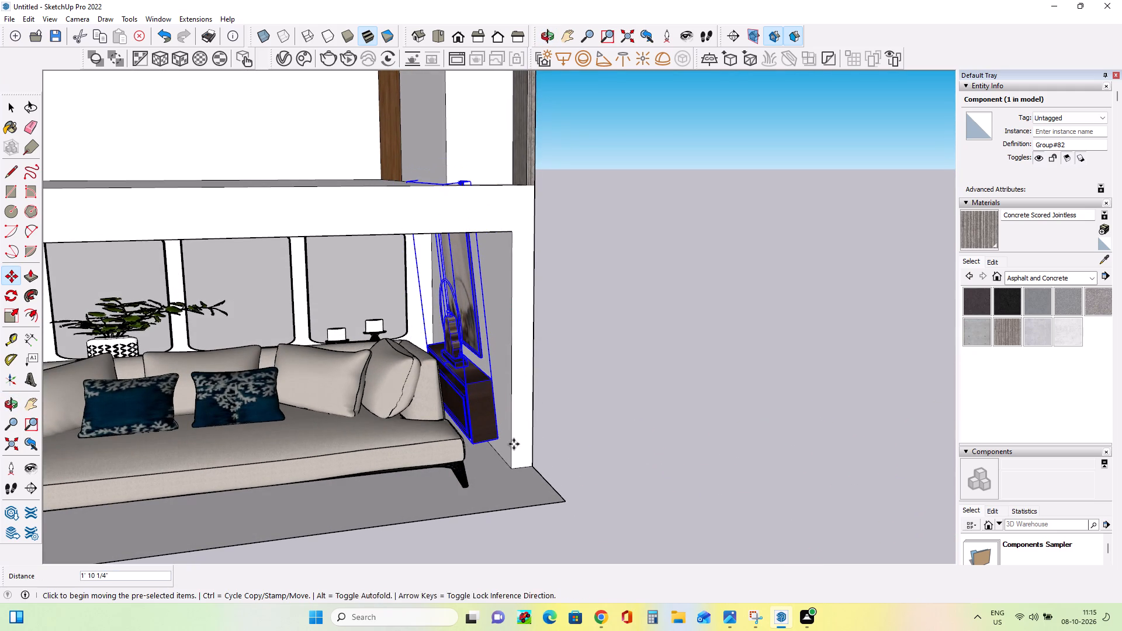
Rotate the console-and-mirror model about 4.8° around the green axis to straighten it alongside the lounge's side wall.
scroll(629, 421, "down", 5)
middle_click_drag(629, 421, 622, 442)
middle_click(619, 445)
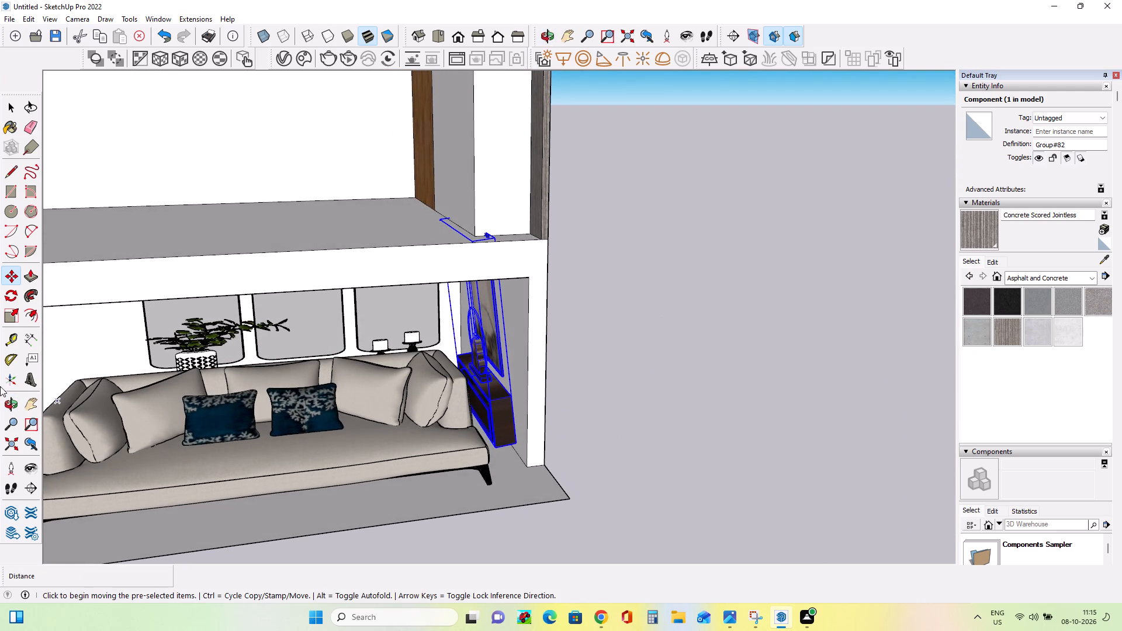
left_click(9, 285)
left_click(11, 292)
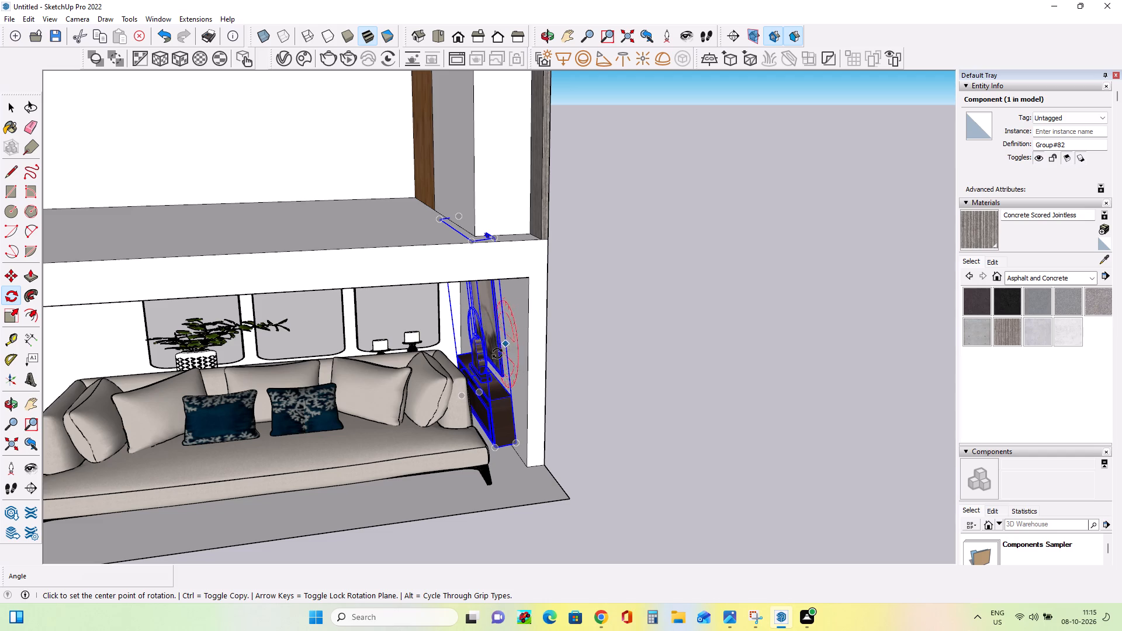
left_click(503, 349)
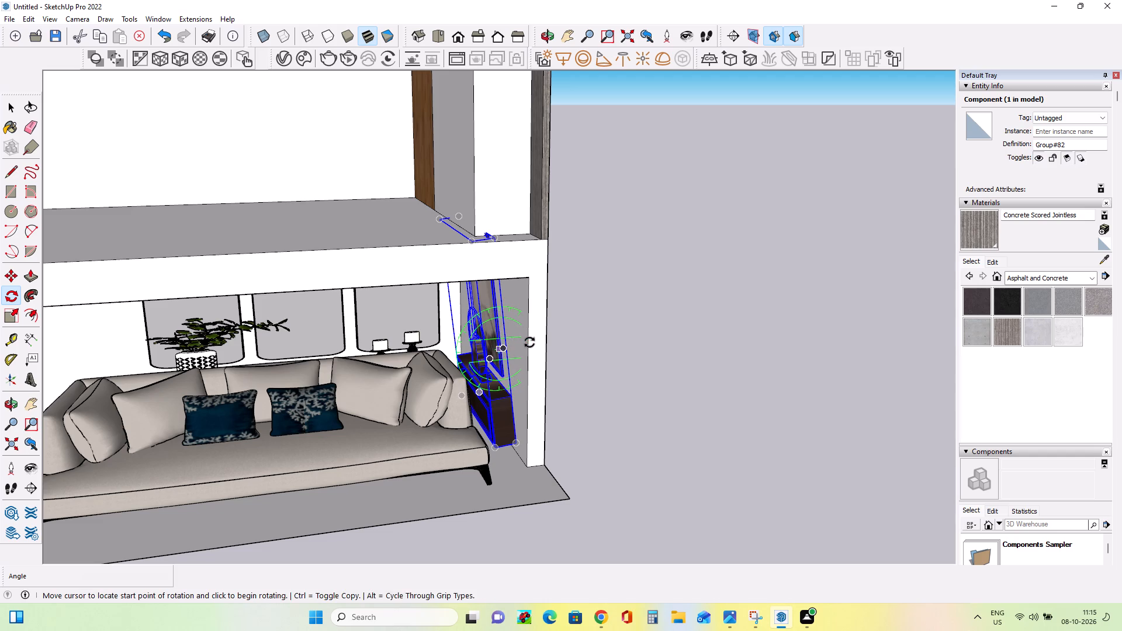
left_click(530, 342)
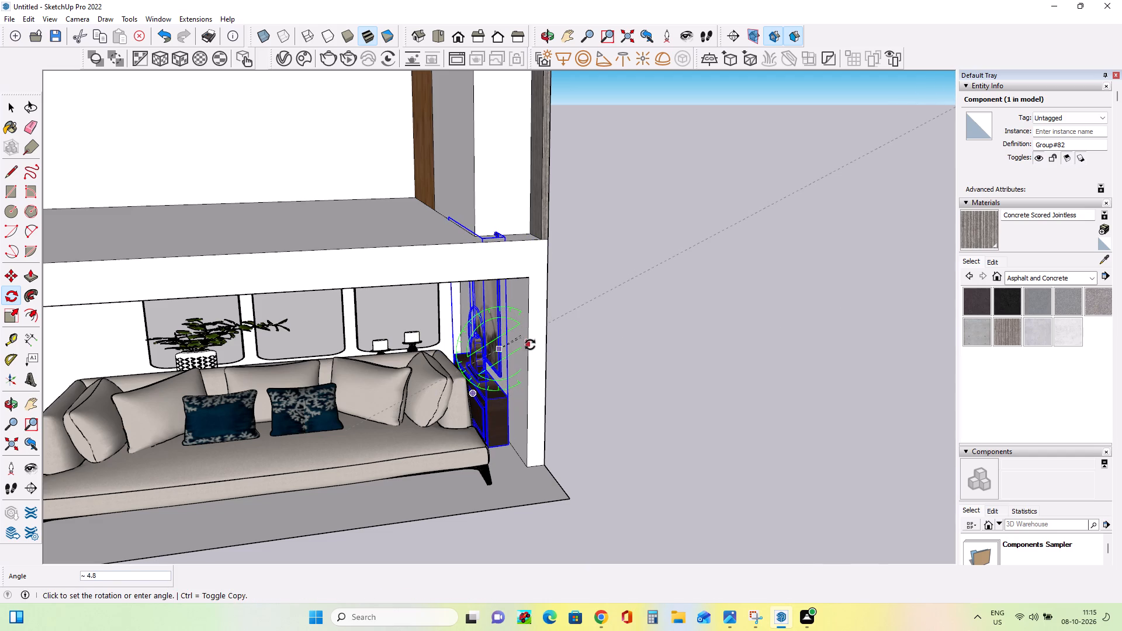
left_click(530, 345)
Scale the console-and-mirror model down uniformly to about 0.59 so it fits under the lounge ceiling.
middle_click_drag(602, 414, 584, 427)
scroll(590, 408, "down", 3)
left_click(9, 320)
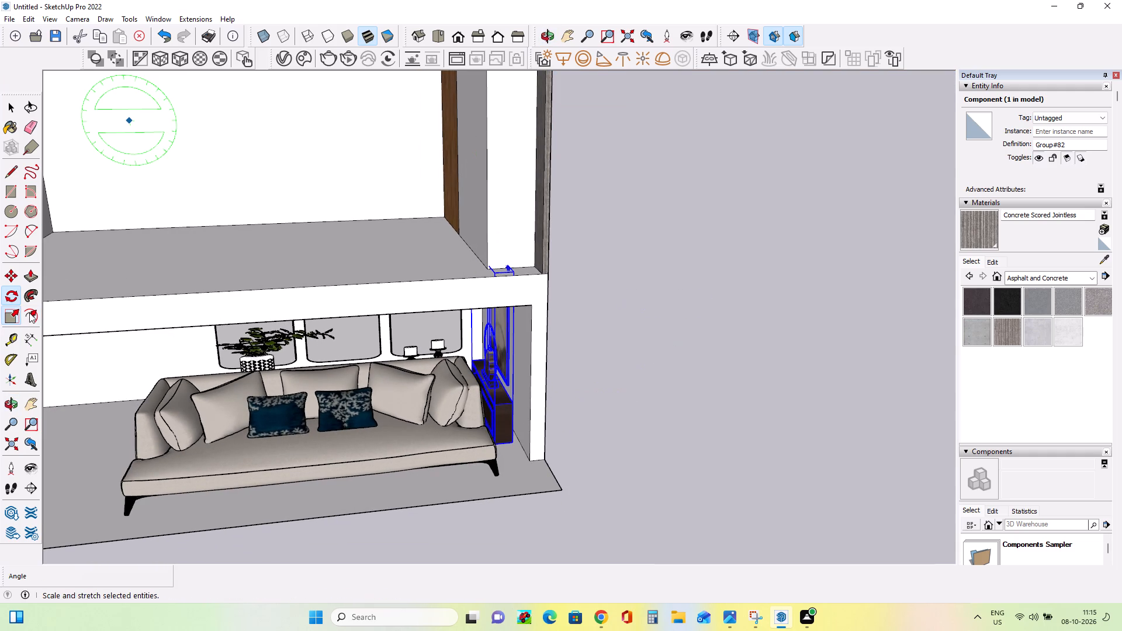
left_click(514, 276)
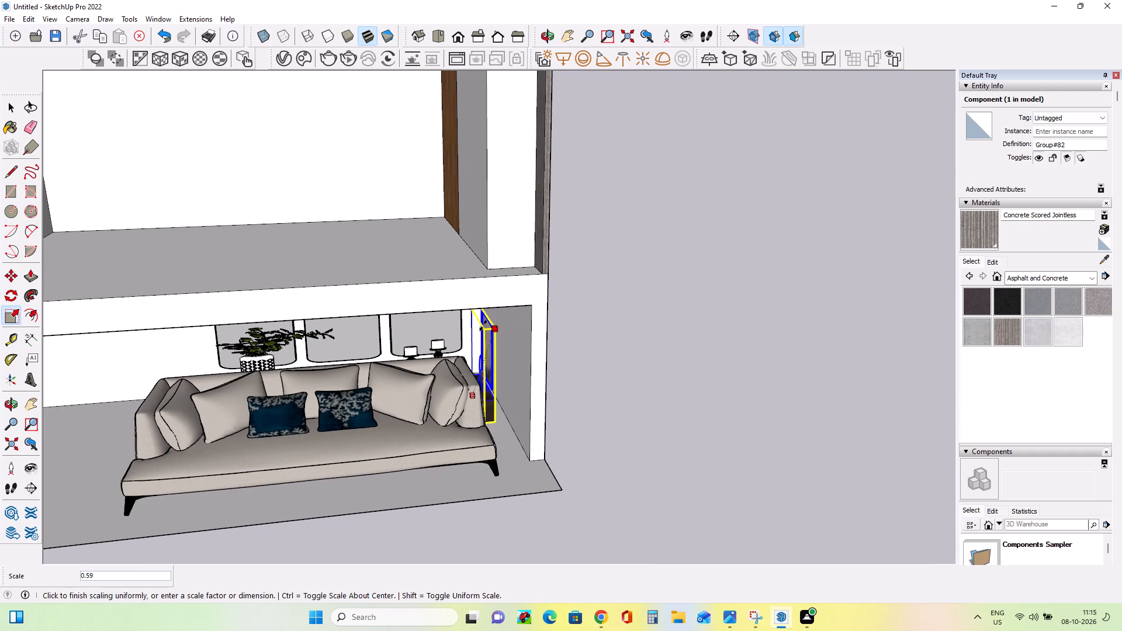
left_click(483, 325)
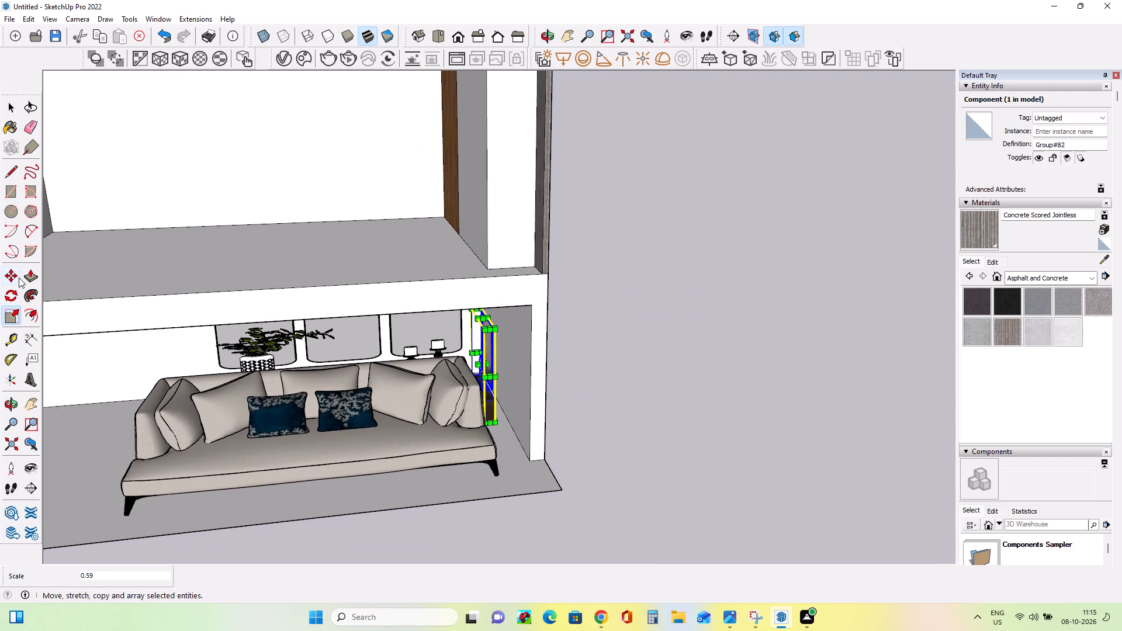
Move the scaled console-and-mirror model about 1' 10" against the lounge's side wall.
left_click(19, 278)
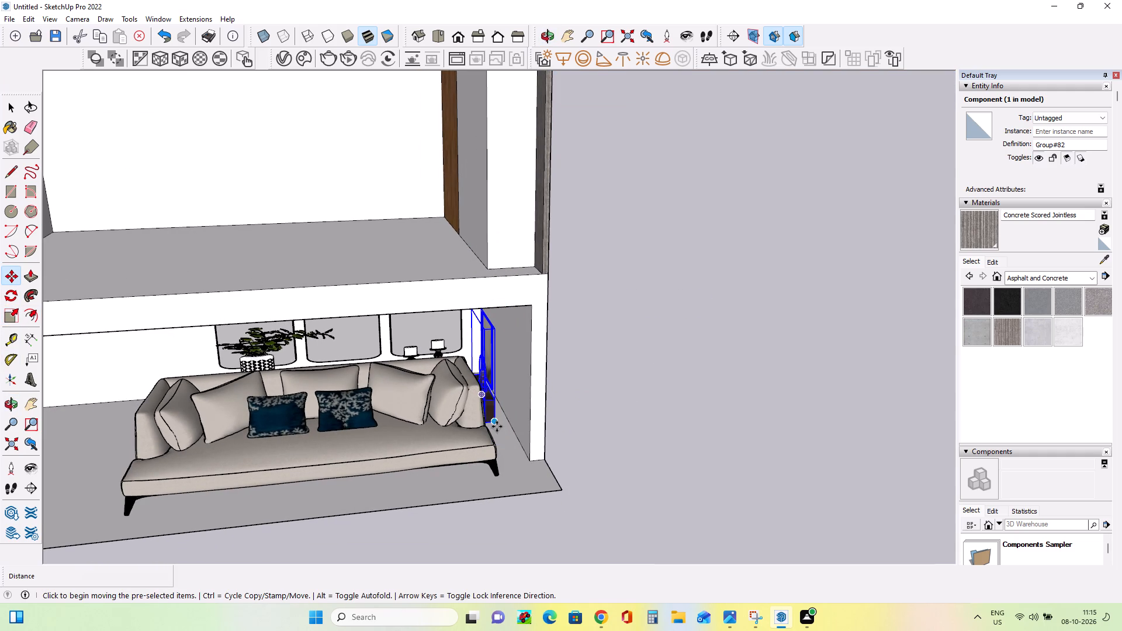
left_click(497, 427)
left_click(515, 397)
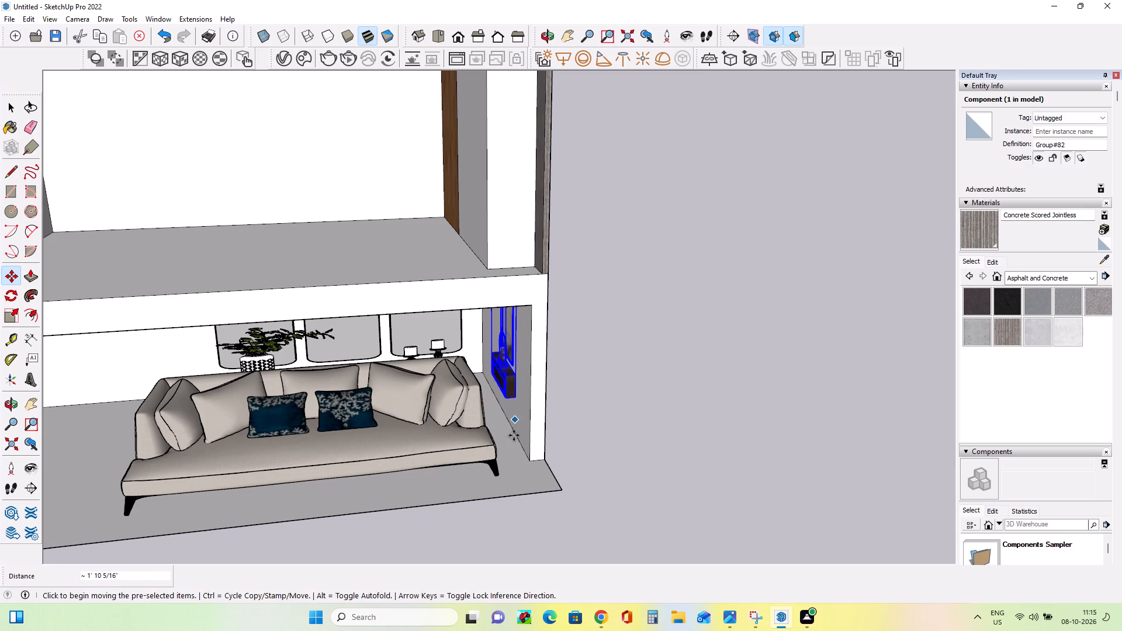
Raise the console-and-mirror model along the side wall until its top sits just under the lounge ceiling.
middle_click_drag(514, 435, 612, 338)
scroll(545, 356, "up", 4)
middle_click_drag(545, 369, 544, 403)
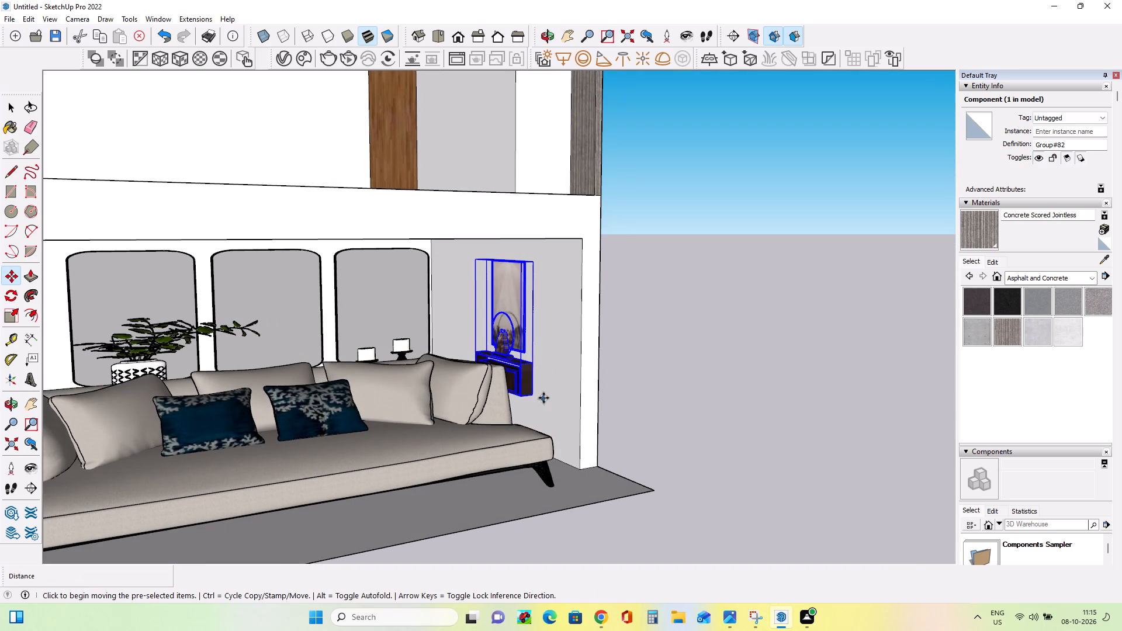
left_click(529, 262)
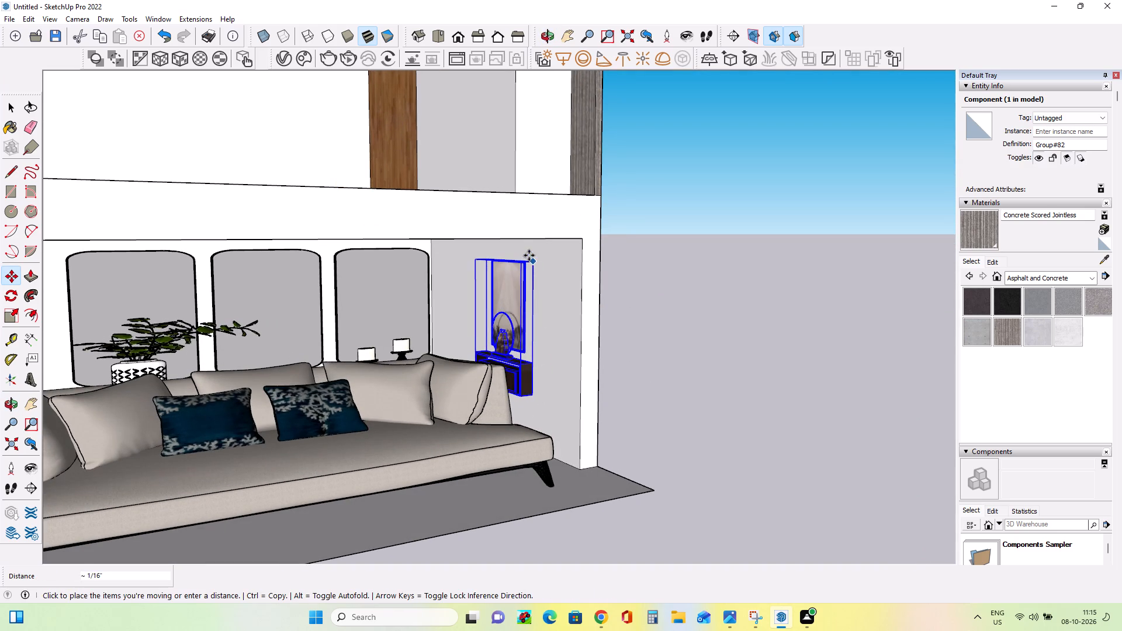
left_click(531, 244)
middle_click_drag(646, 352, 618, 358)
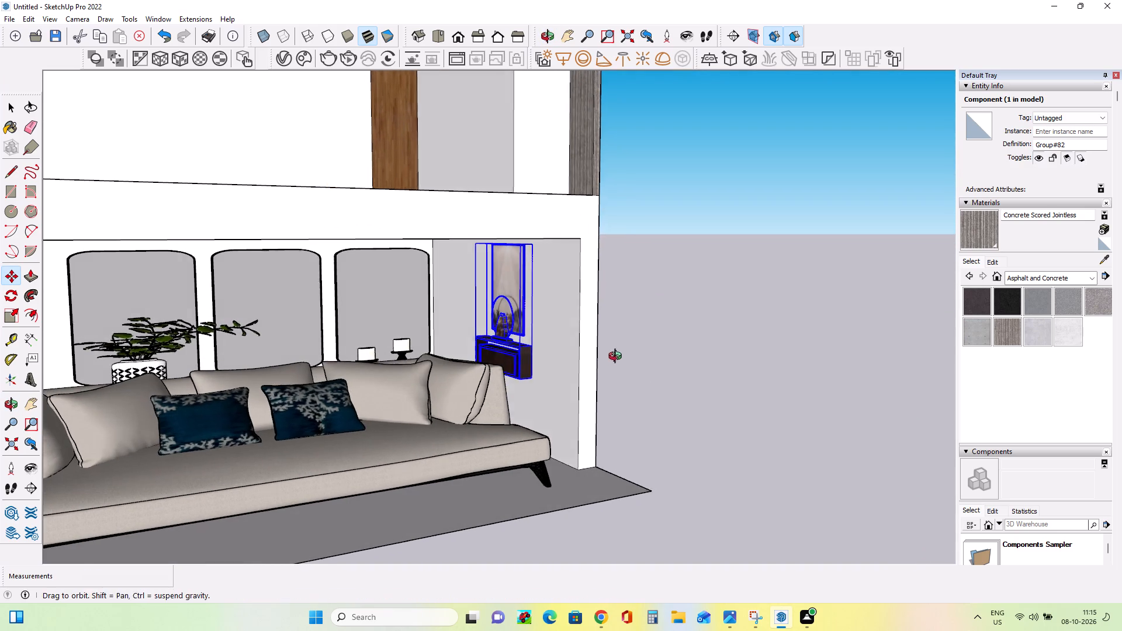
middle_click_drag(618, 358, 601, 362)
left_click(9, 108)
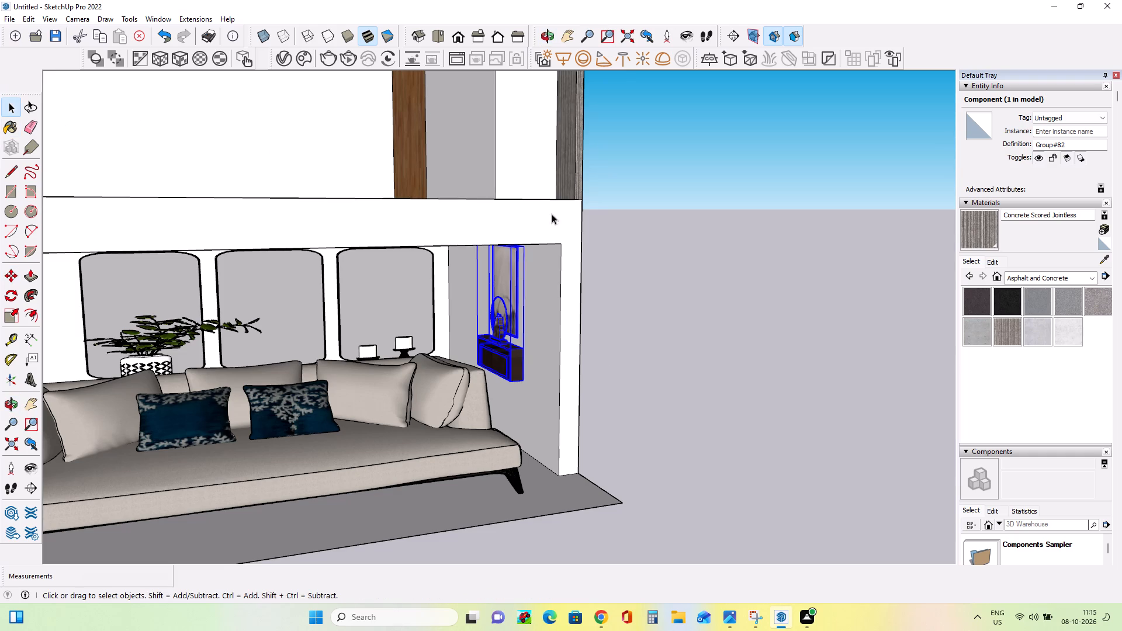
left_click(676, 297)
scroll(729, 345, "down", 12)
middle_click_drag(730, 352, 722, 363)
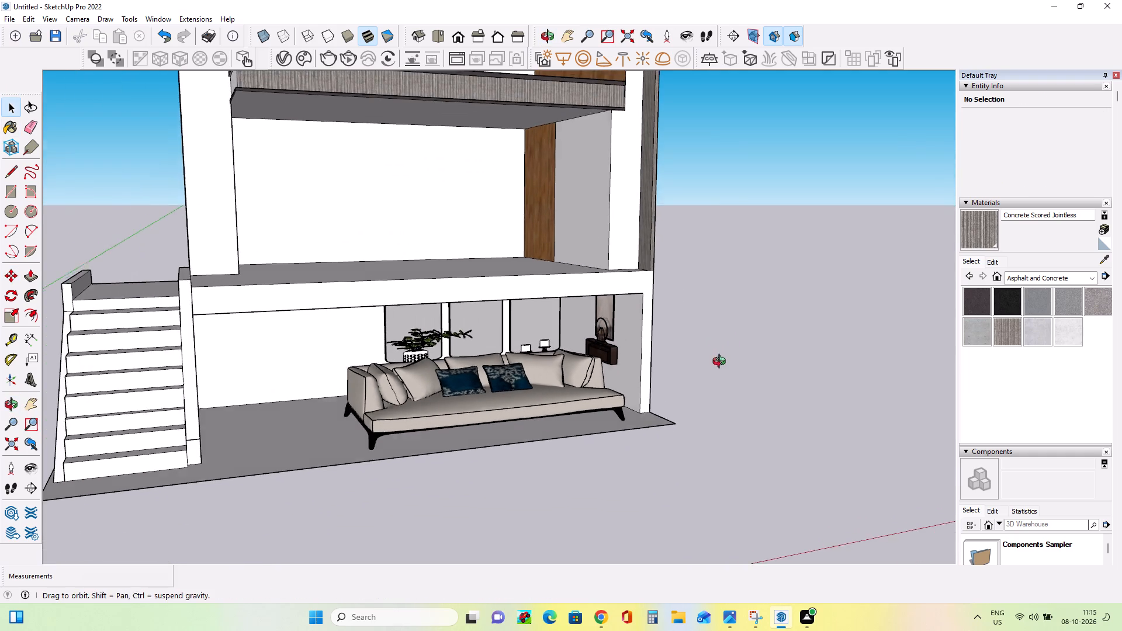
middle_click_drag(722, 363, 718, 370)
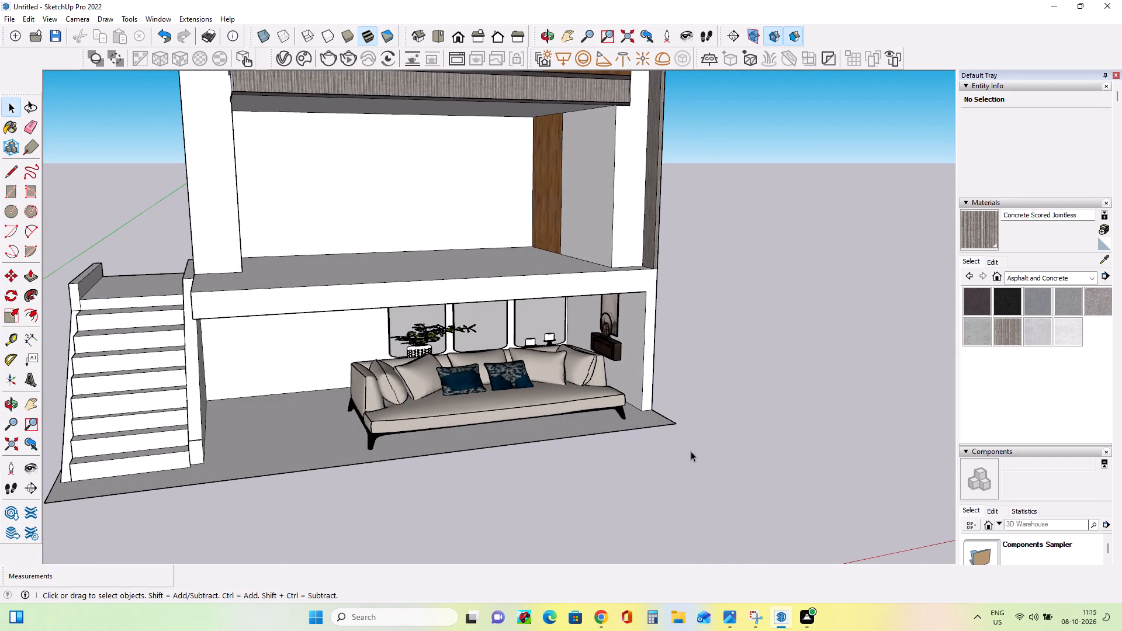
Switch to 3D Warehouse in Chrome and replace the decor search with a model search for "bed lamp".
left_click(601, 620)
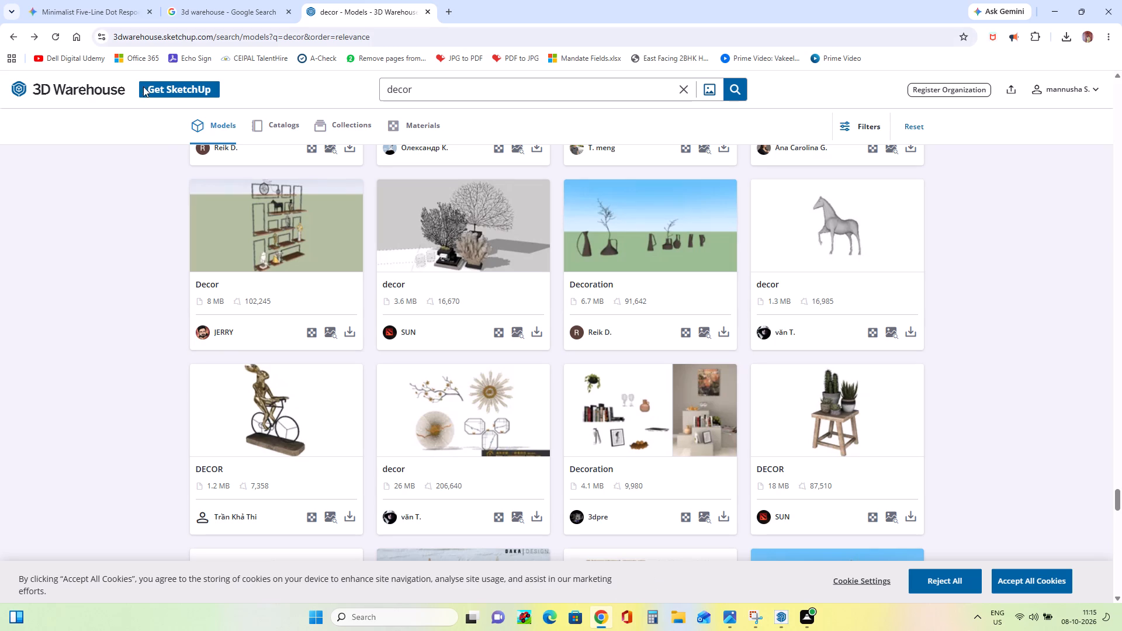
left_click(449, 95)
key("BackSpace")
key("BackSpace")
key("BackSpace")
key("BackSpace")
key("BackSpace")
key("BackSpace")
key("BackSpace")
key("BackSpace")
key("BackSpace")
key("BackSpace")
key("BackSpace")
key("BackSpace")
key("BackSpace")
key("BackSpace")
key("BackSpace")
key("BackSpace")
key("BackSpace")
key("BackSpace")
key("BackSpace")
key("BackSpace")
type("bed lamo")
key("BackSpace")
key("p")
key("Return")
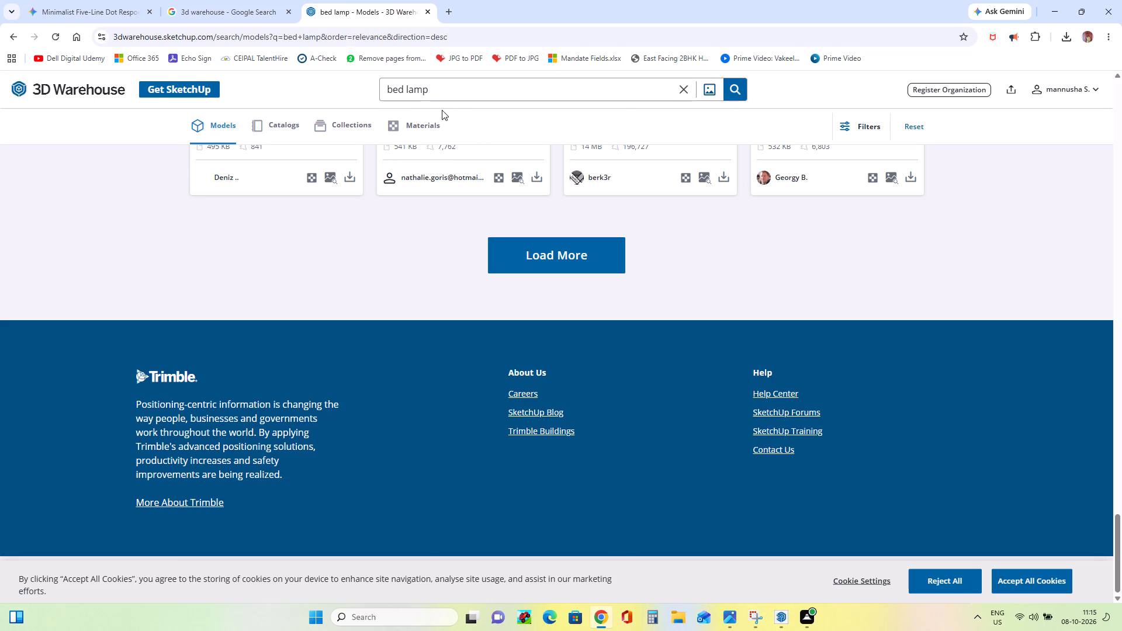
Browse the bed lamp models in 3D Warehouse for a lamp suited to the villa's interior.
scroll(540, 379, "up", 5)
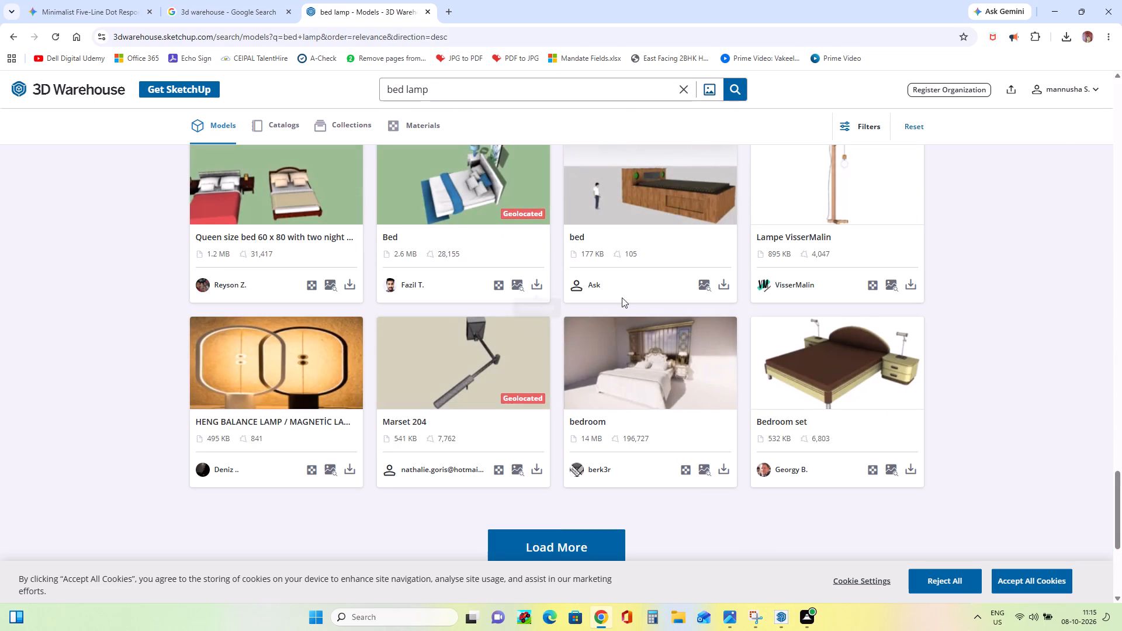
scroll(670, 375, "up", 2)
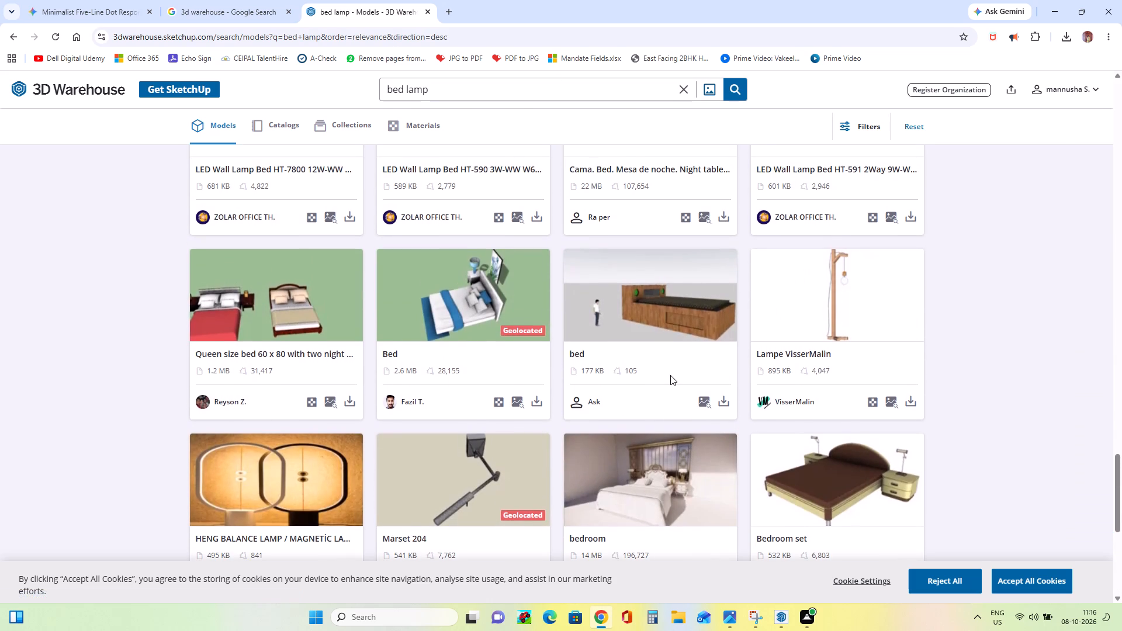
scroll(670, 375, "up", 7)
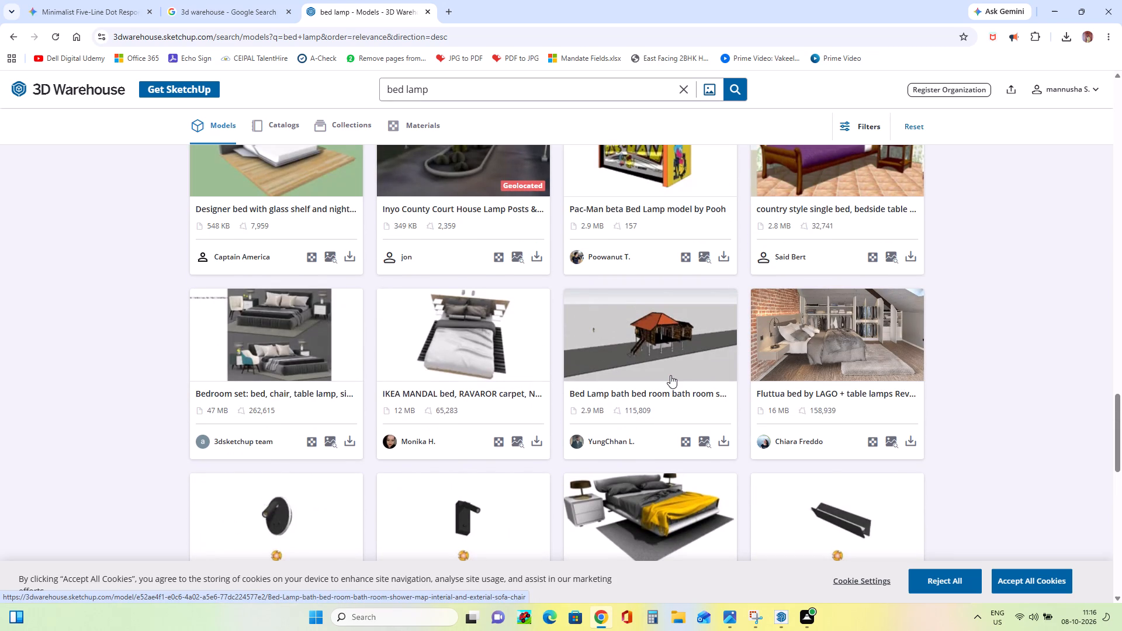
scroll(538, 426, "up", 3)
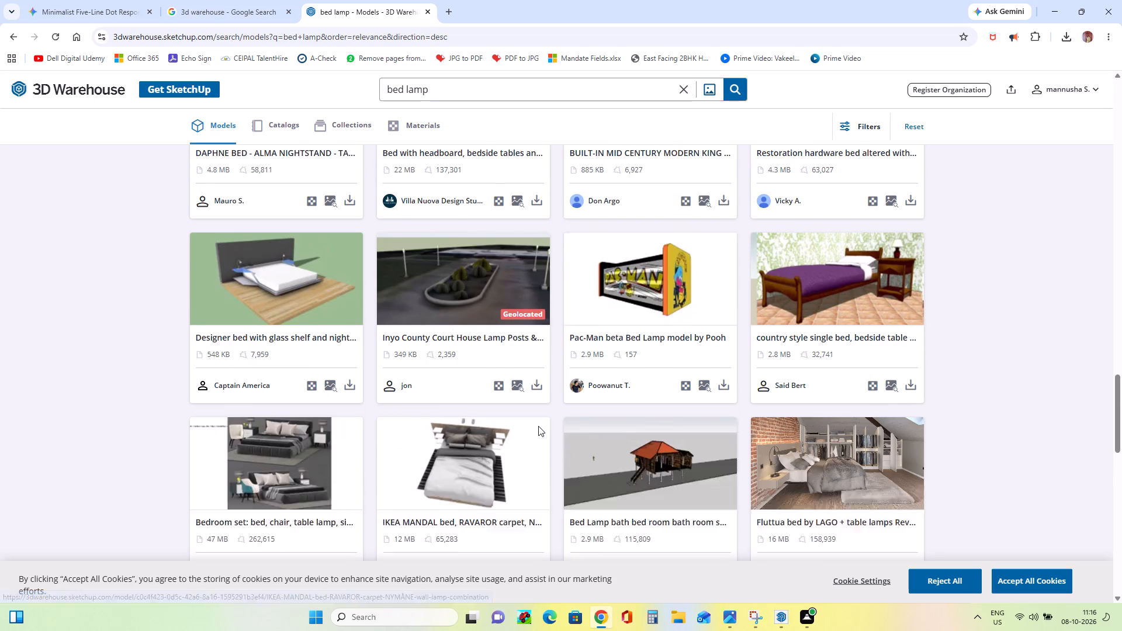
scroll(538, 426, "up", 3)
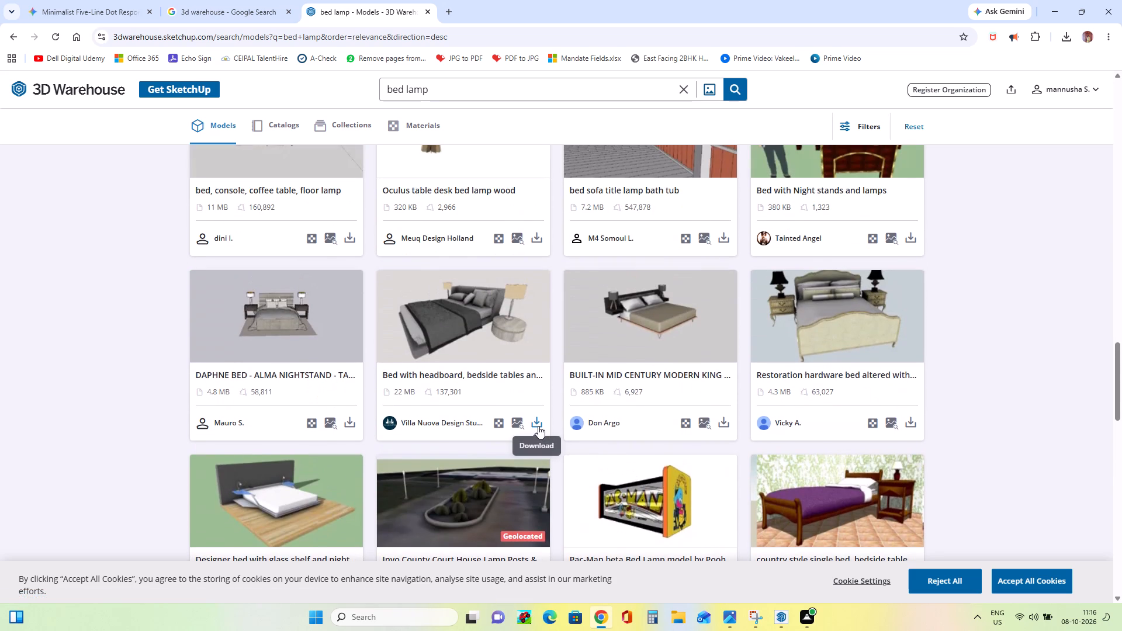
scroll(538, 426, "up", 4)
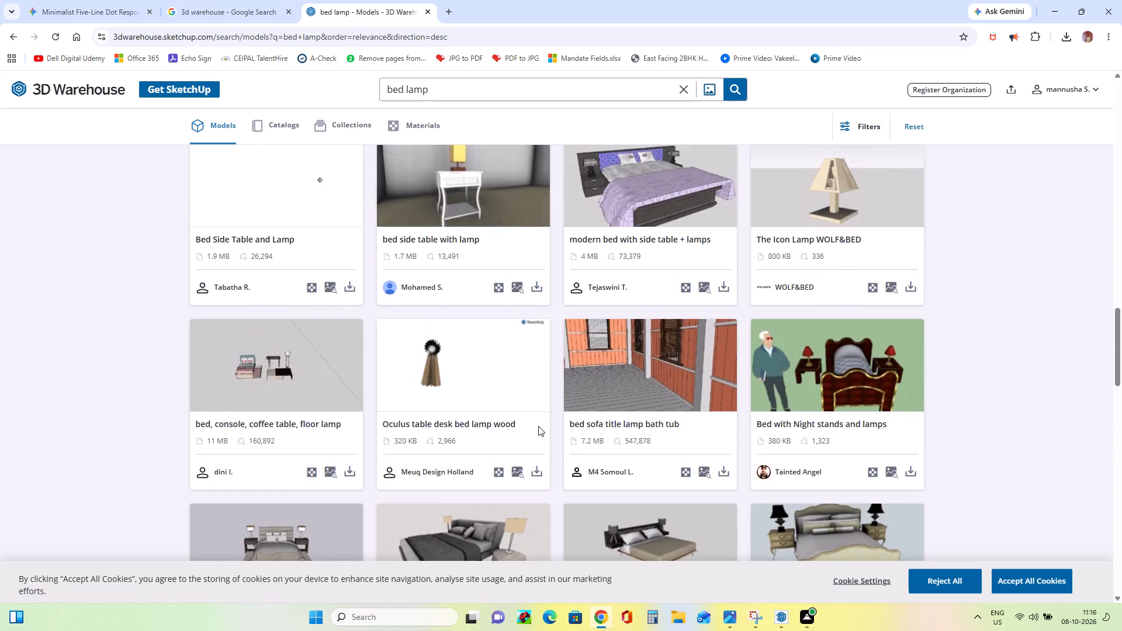
scroll(538, 426, "up", 4)
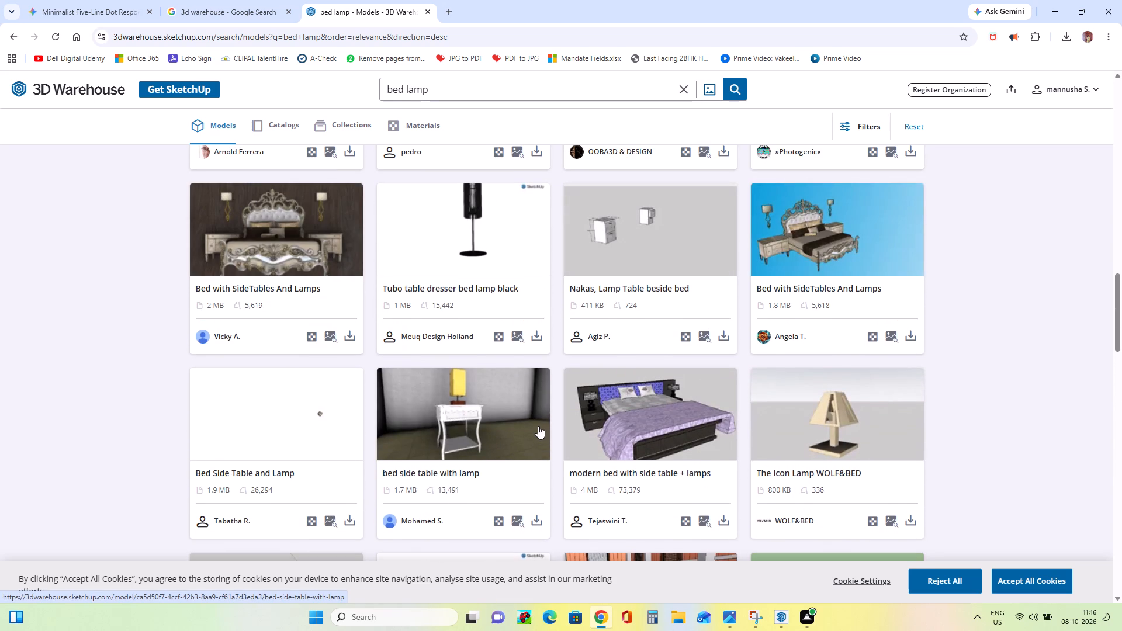
scroll(538, 426, "up", 6)
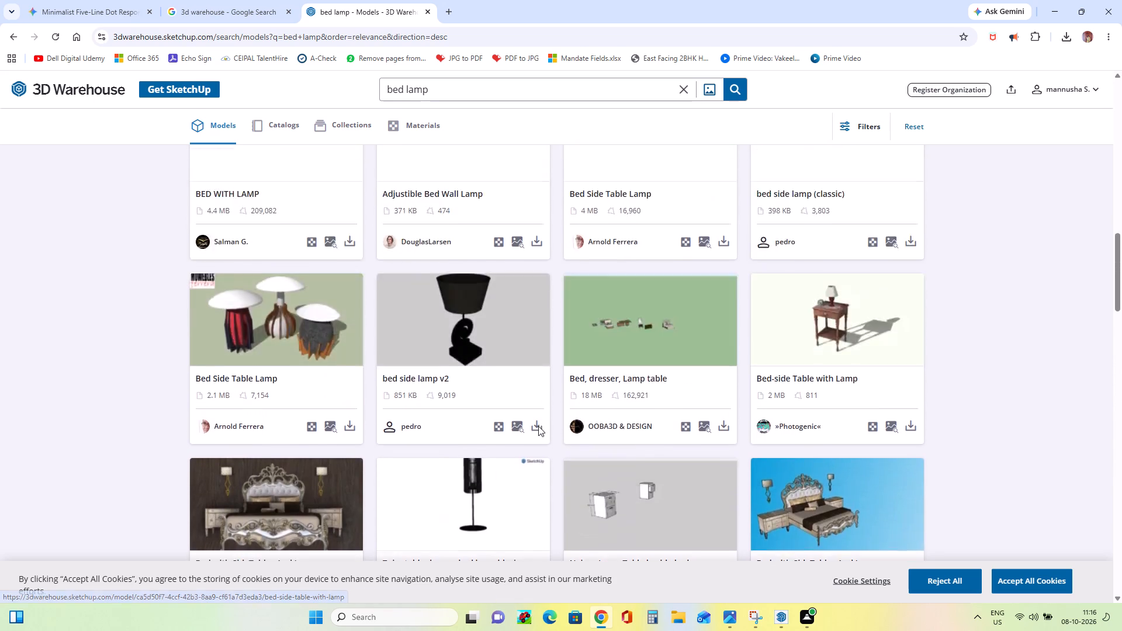
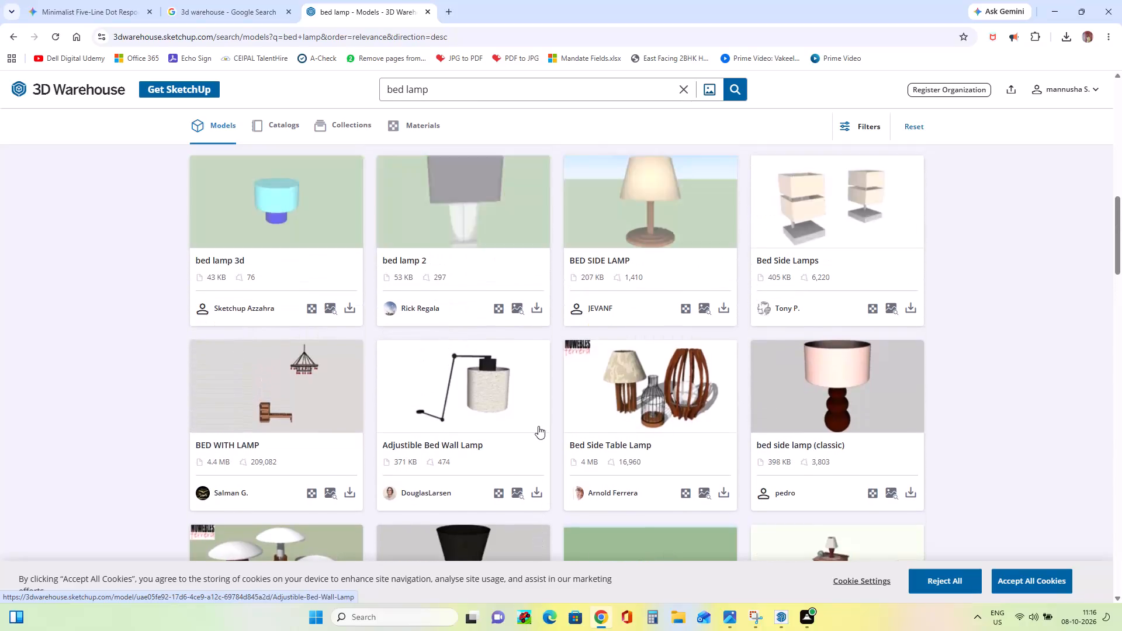
Find the "bed room lamp" model with the three-legged table among the results and download it as a SketchUp file.
scroll(538, 426, "up", 6)
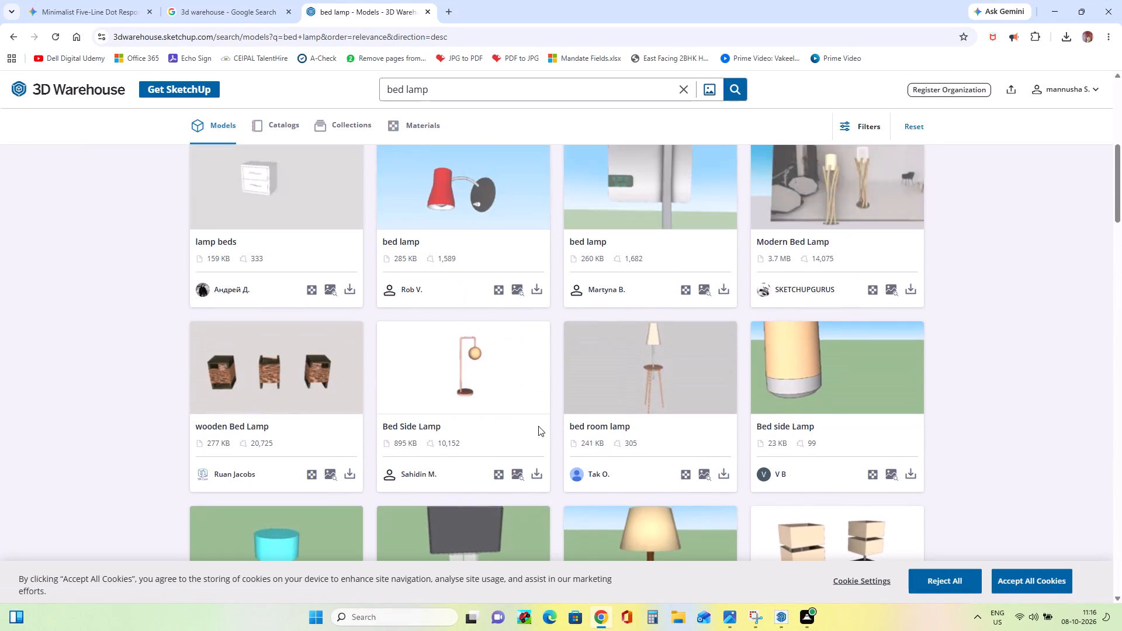
scroll(538, 426, "up", 3)
scroll(538, 426, "down", 2)
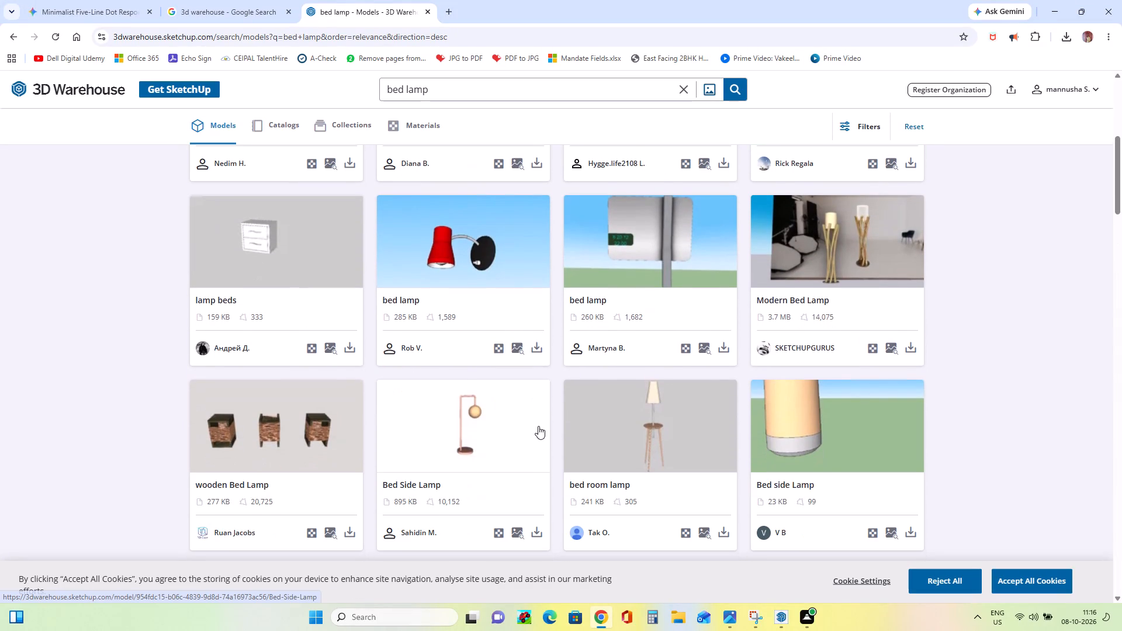
left_click(719, 535)
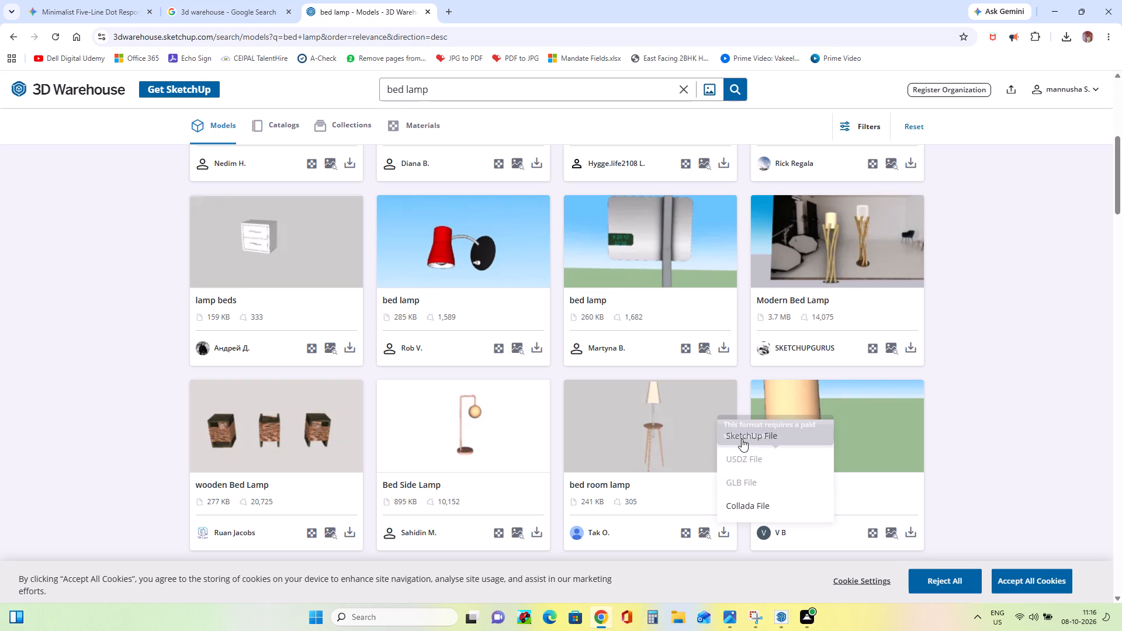
left_click(744, 439)
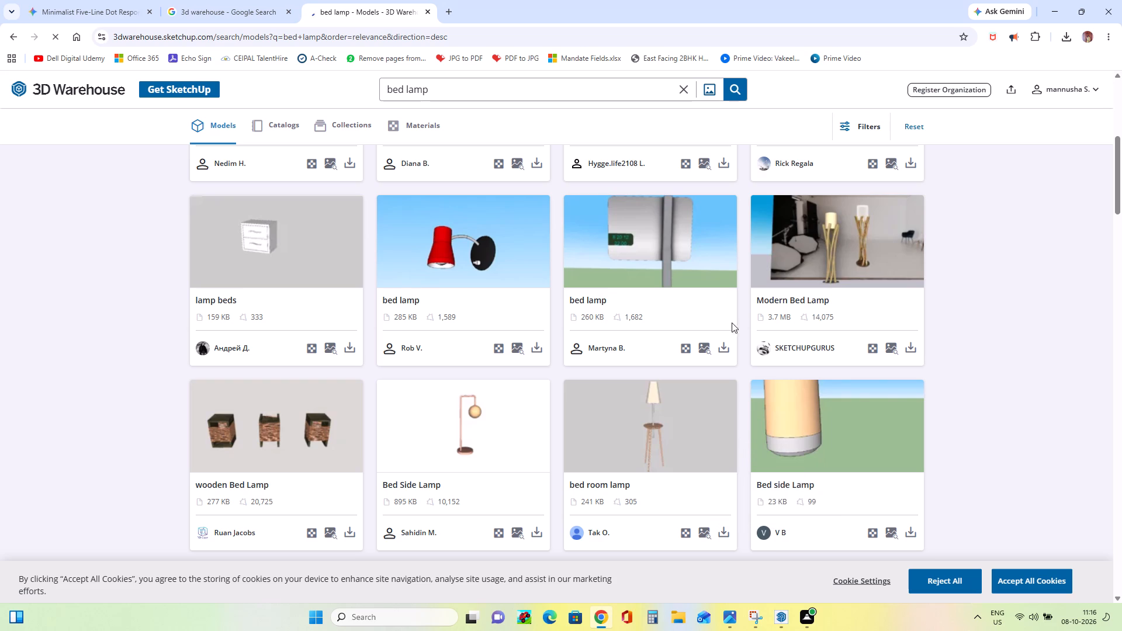
Switch to SketchUp, import the floor+lamp model from Downloads and place it on the ground in front of the lounge.
left_click(1063, 5)
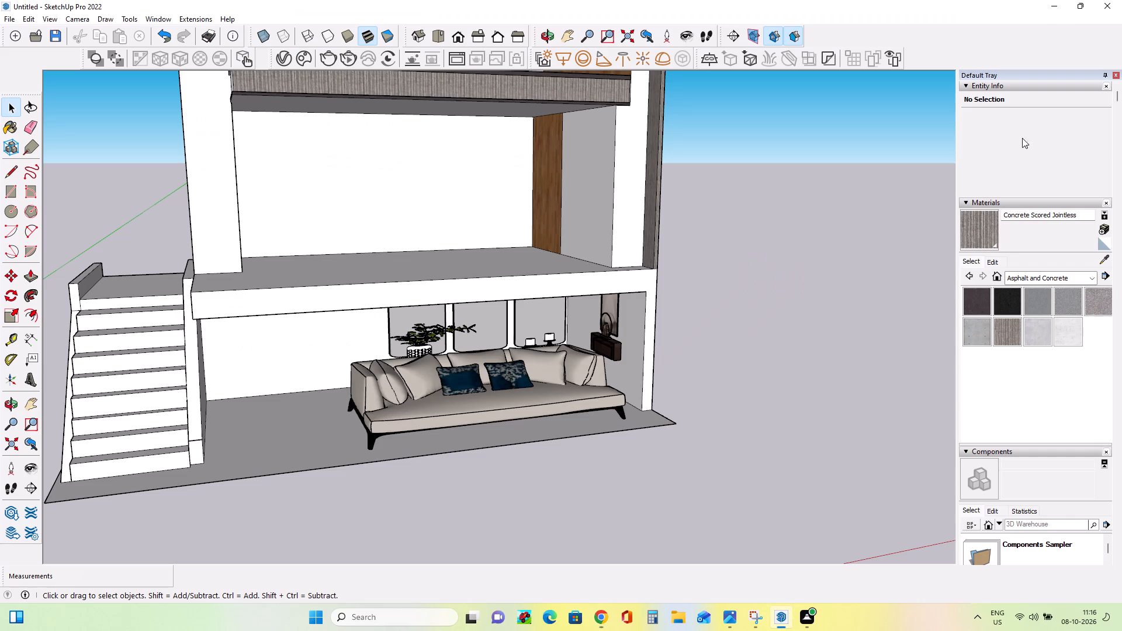
left_click(3, 15)
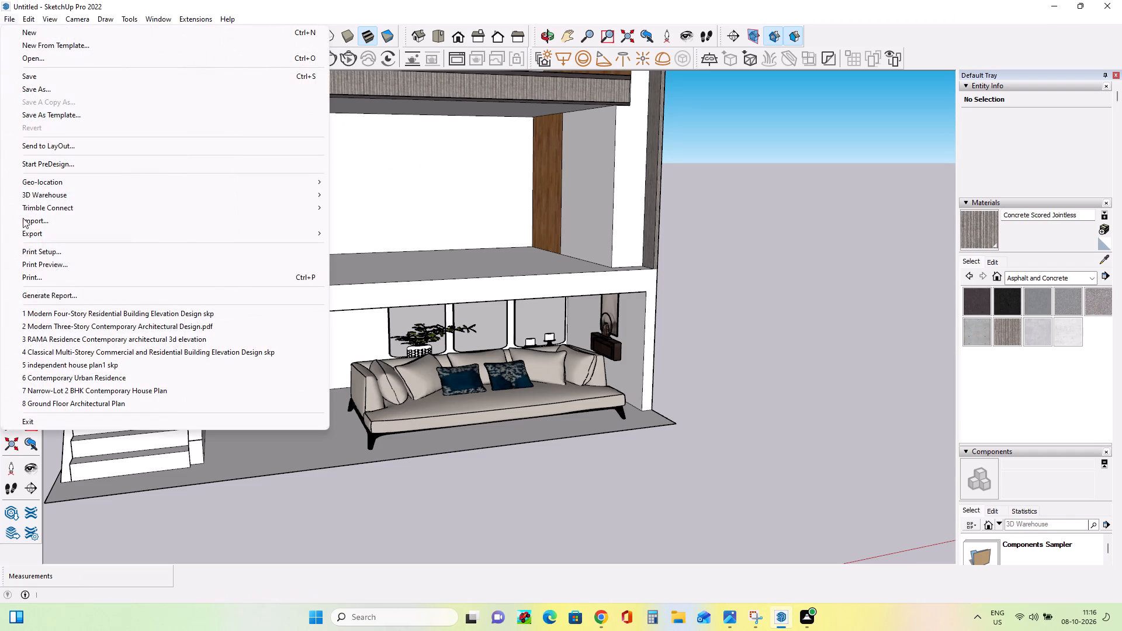
left_click(41, 221)
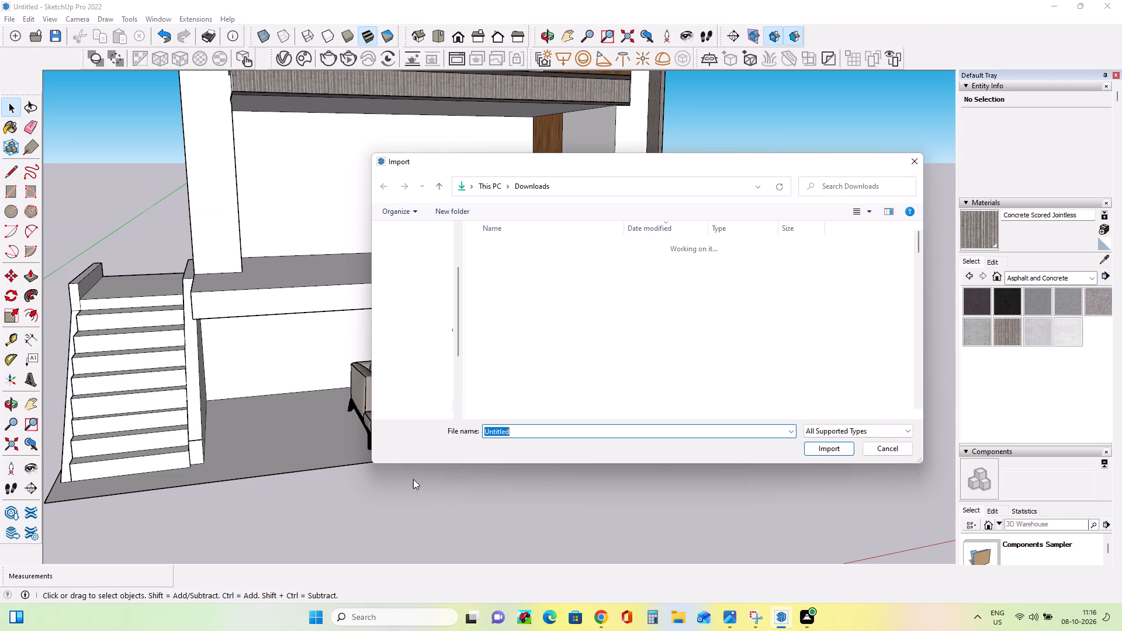
left_click(549, 262)
left_click(824, 443)
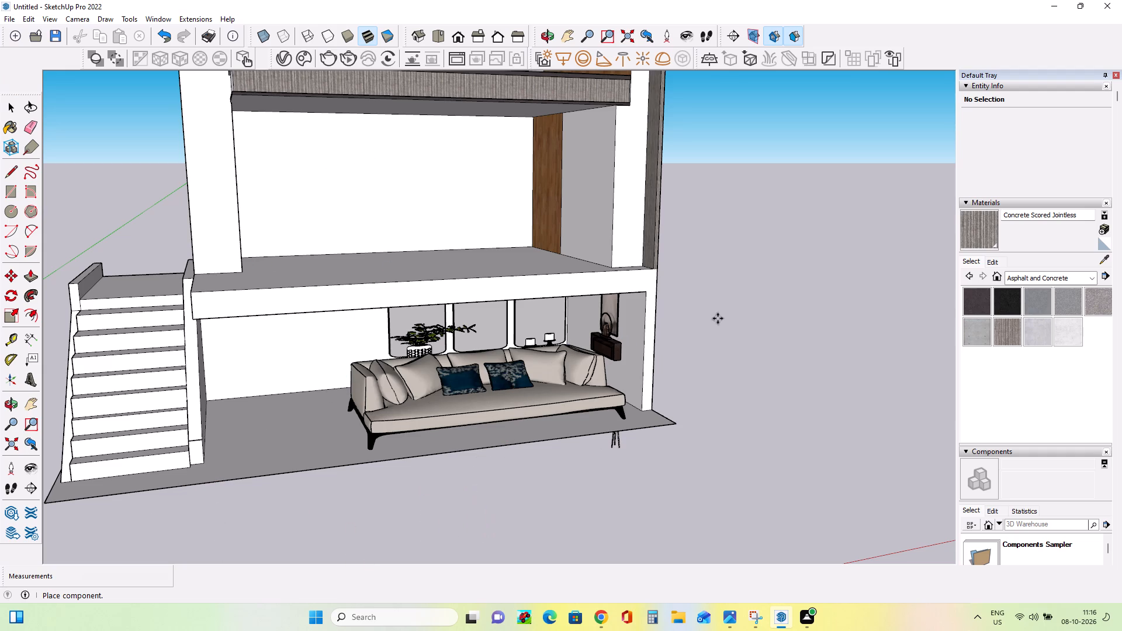
left_click(718, 353)
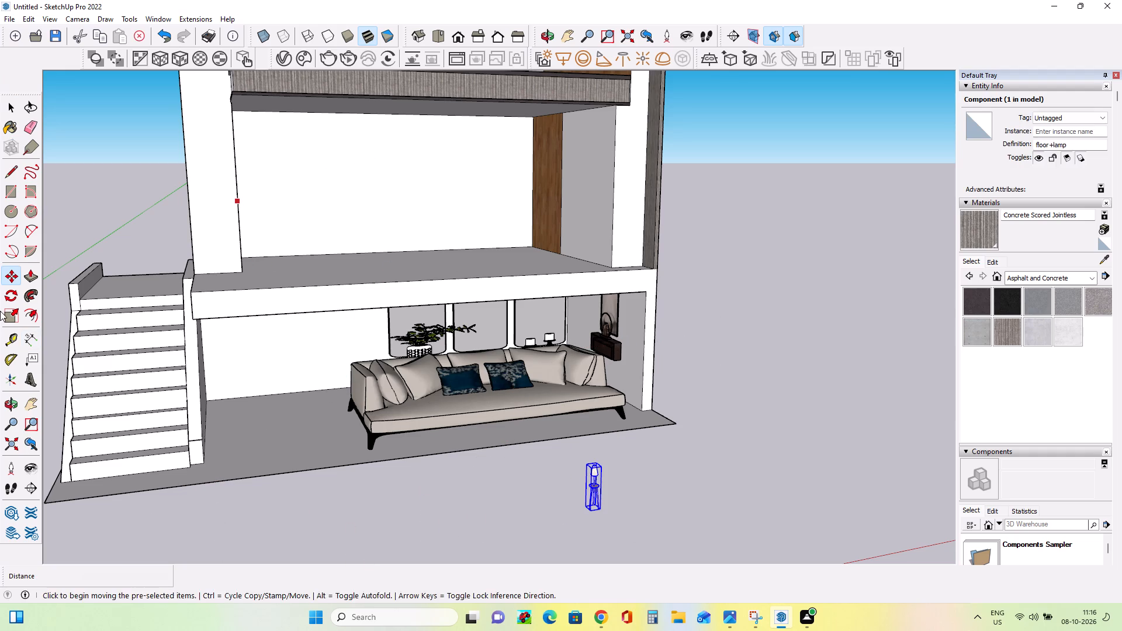
Move the floor lamp about 37' 7" onto the lounge floor between the staircase and the sofa.
left_click(16, 277)
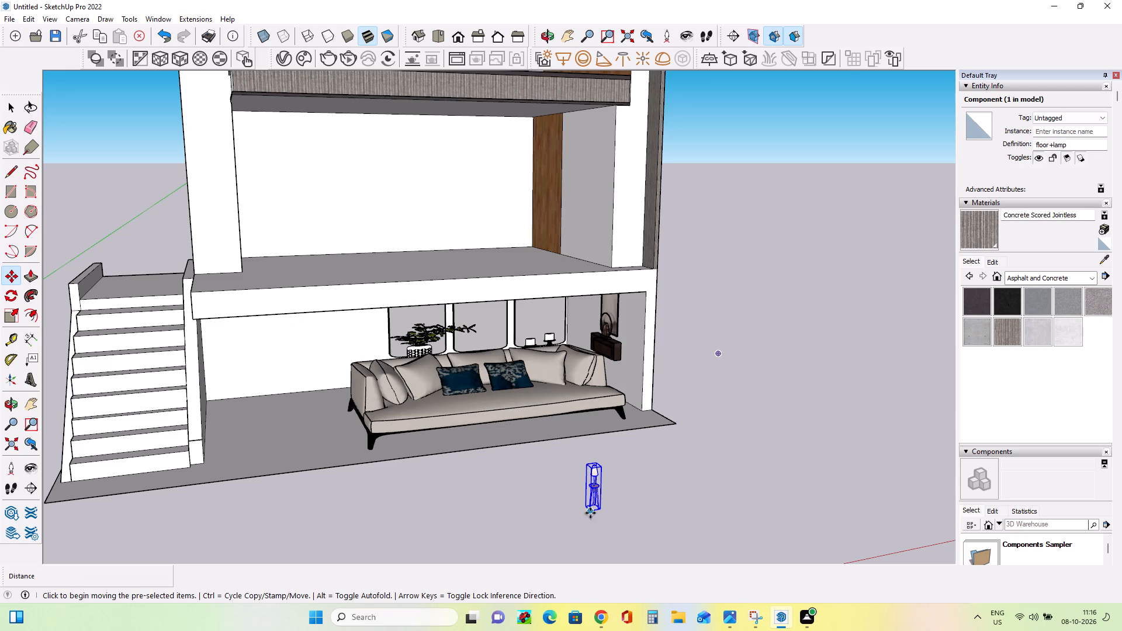
left_click(590, 513)
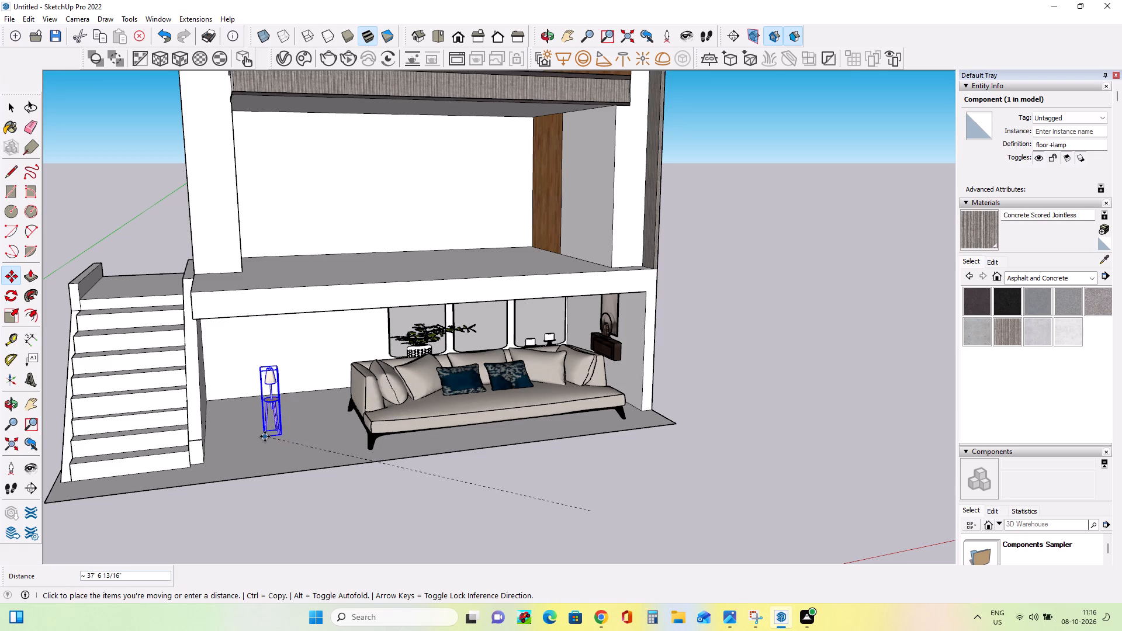
left_click(265, 436)
Enlarge the floor lamp by about 3.25 and 1.69 along red and blue, and about 1.64 and 8.95 along red and green.
left_click(7, 323)
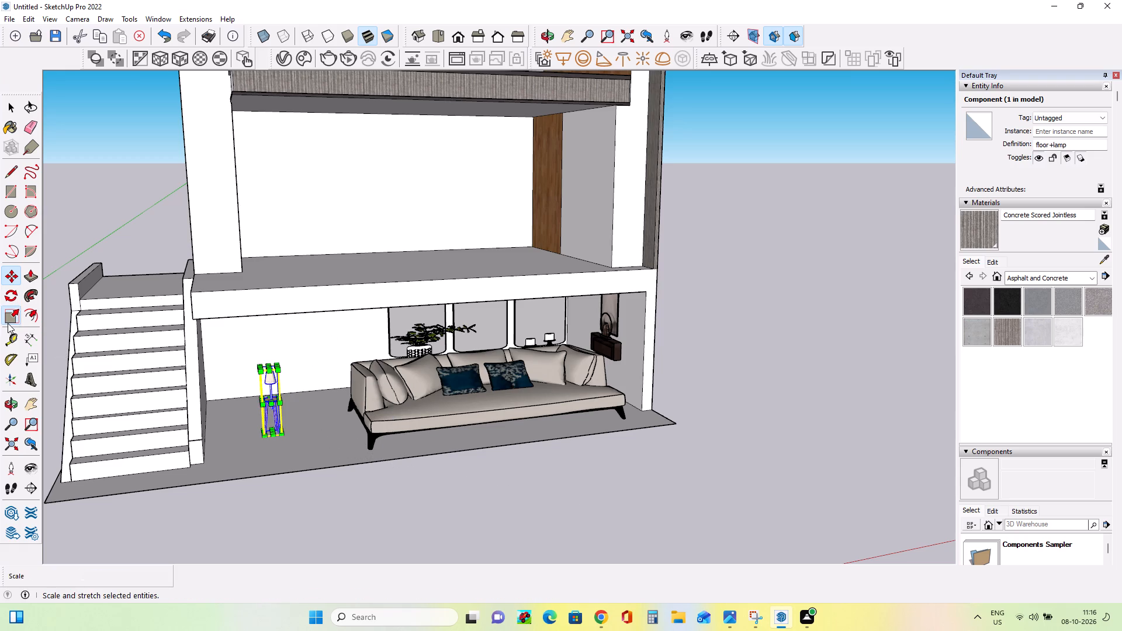
left_click(278, 362)
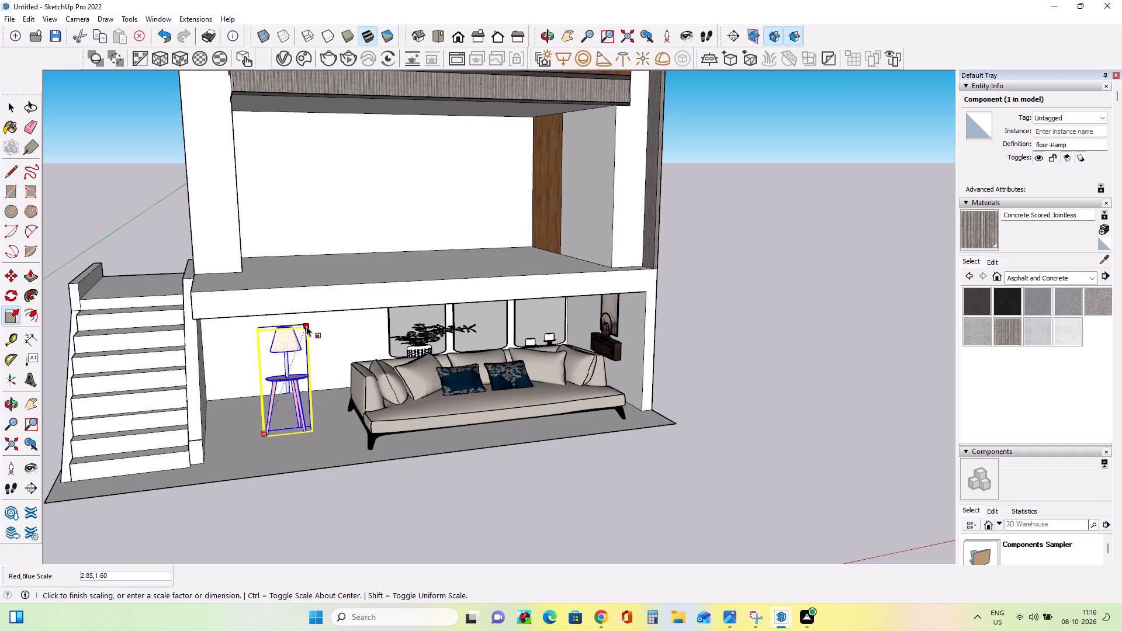
left_click(313, 320)
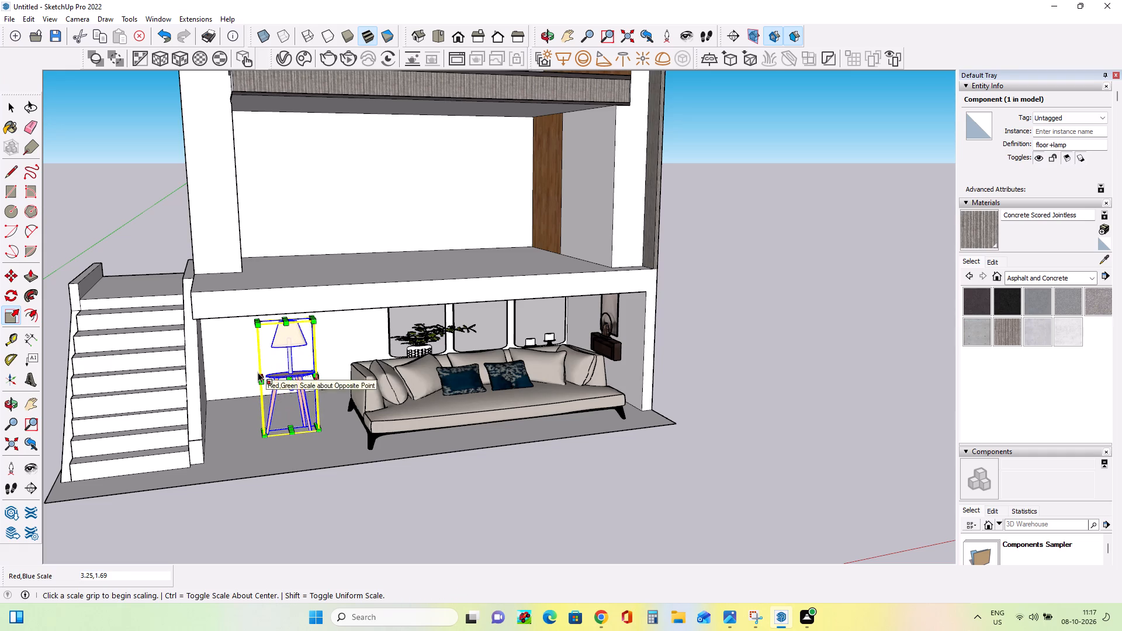
left_click(258, 372)
left_click(226, 386)
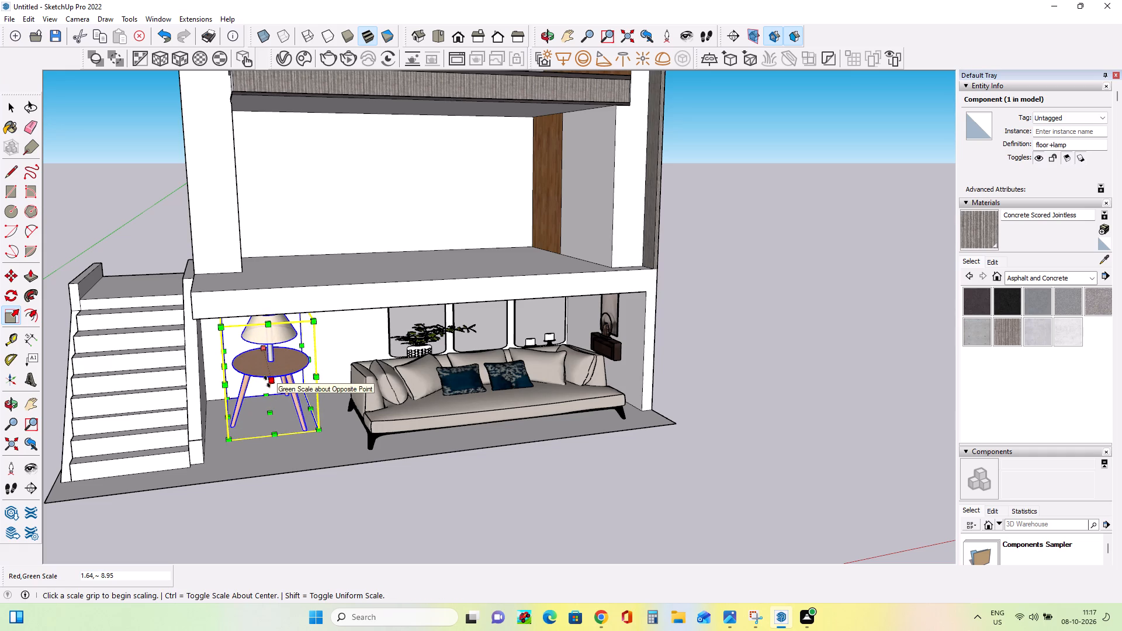
Scale the lamp's depth by 1.50 towards the front along the green axis and adjust its rear side.
left_click(273, 382)
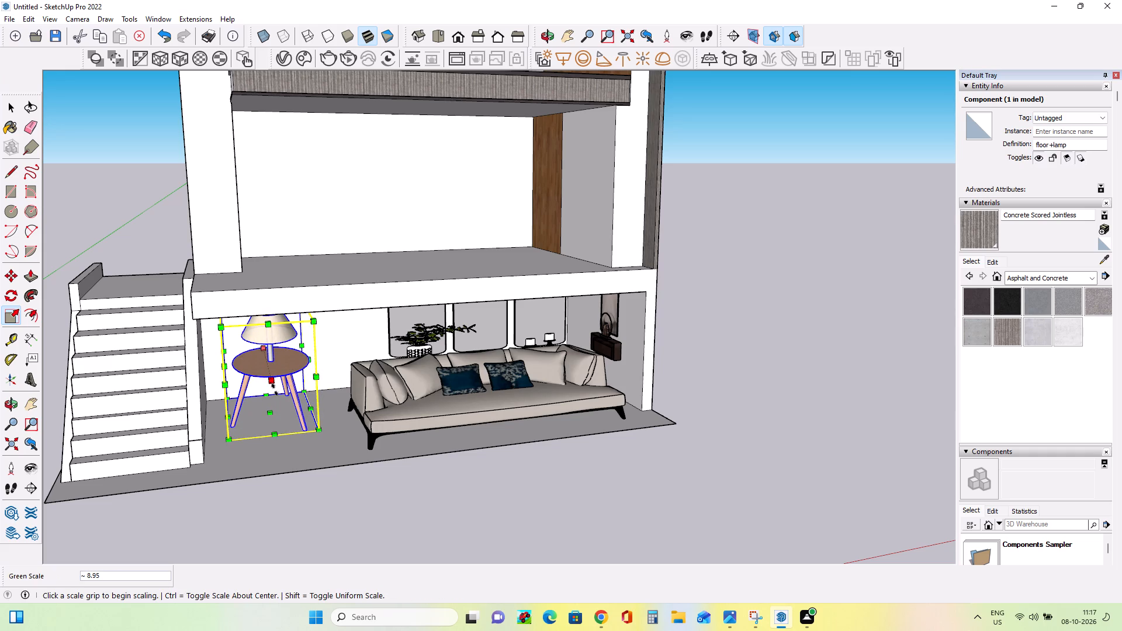
left_click(275, 403)
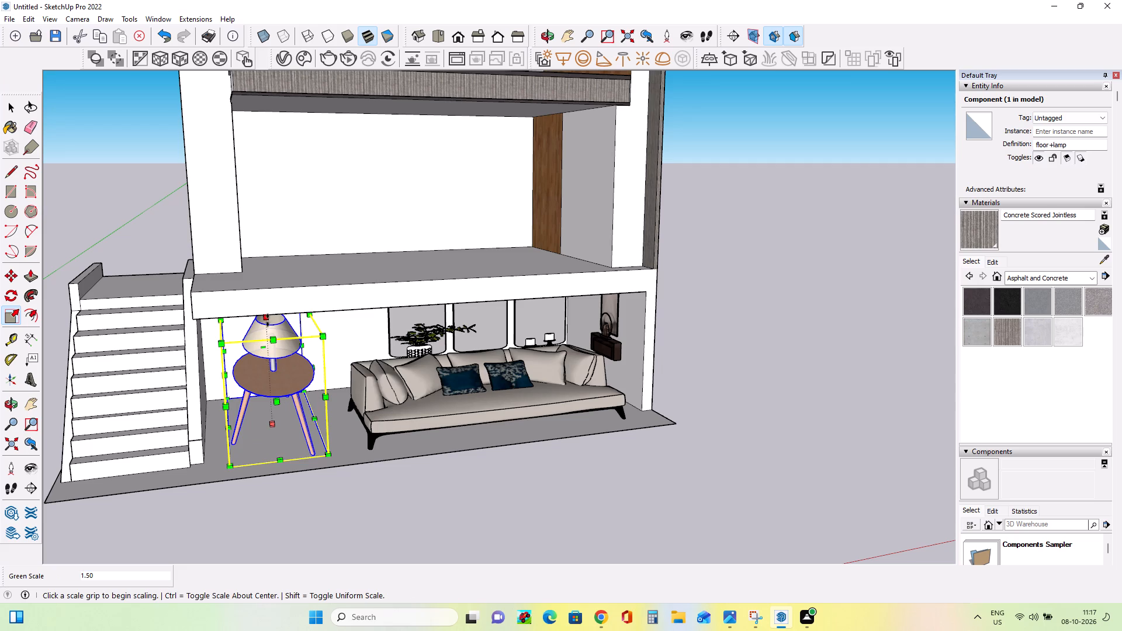
left_click(268, 319)
left_click(262, 345)
Narrow the lamp table to about 0.72 of its width along the red axis and deselect it.
middle_click_drag(286, 417, 295, 376)
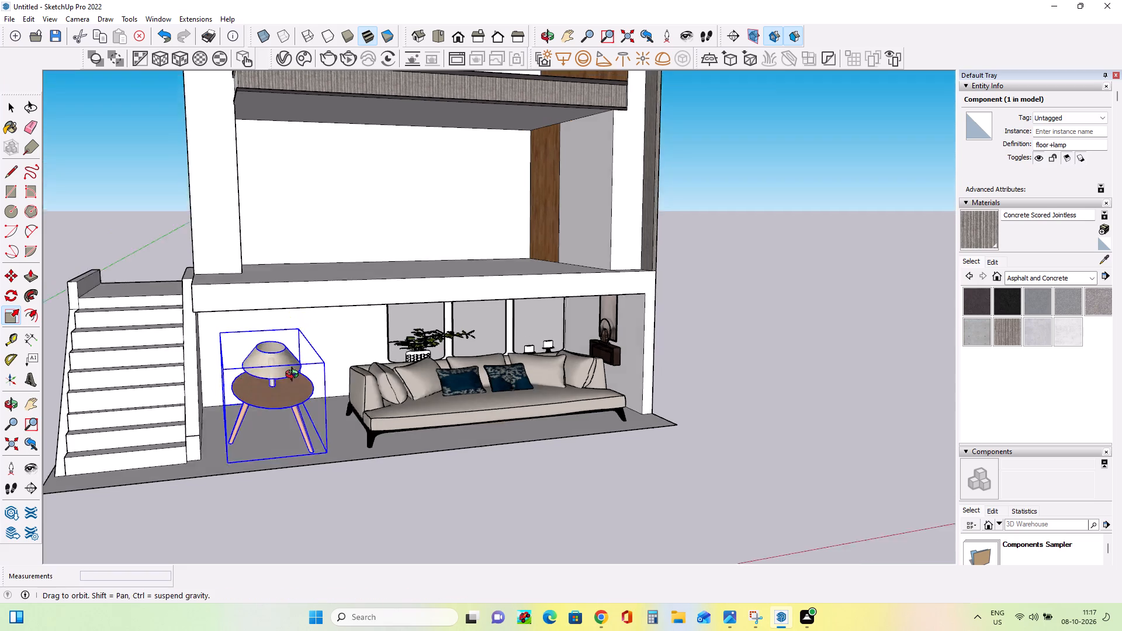
middle_click_drag(295, 376, 300, 344)
middle_click_drag(288, 390, 293, 408)
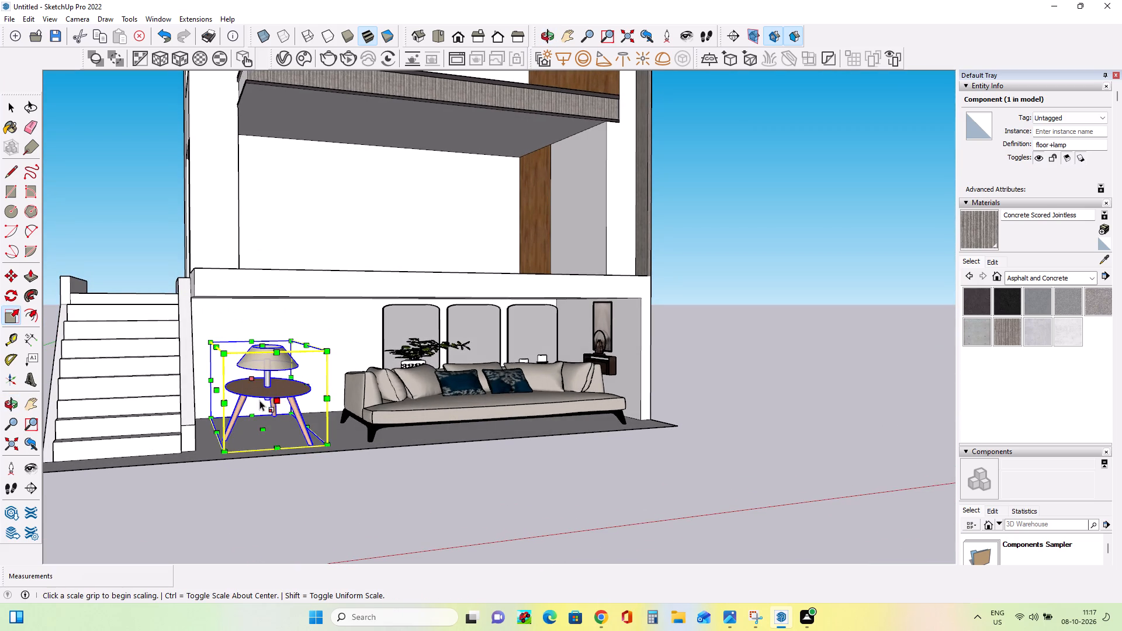
left_click(213, 388)
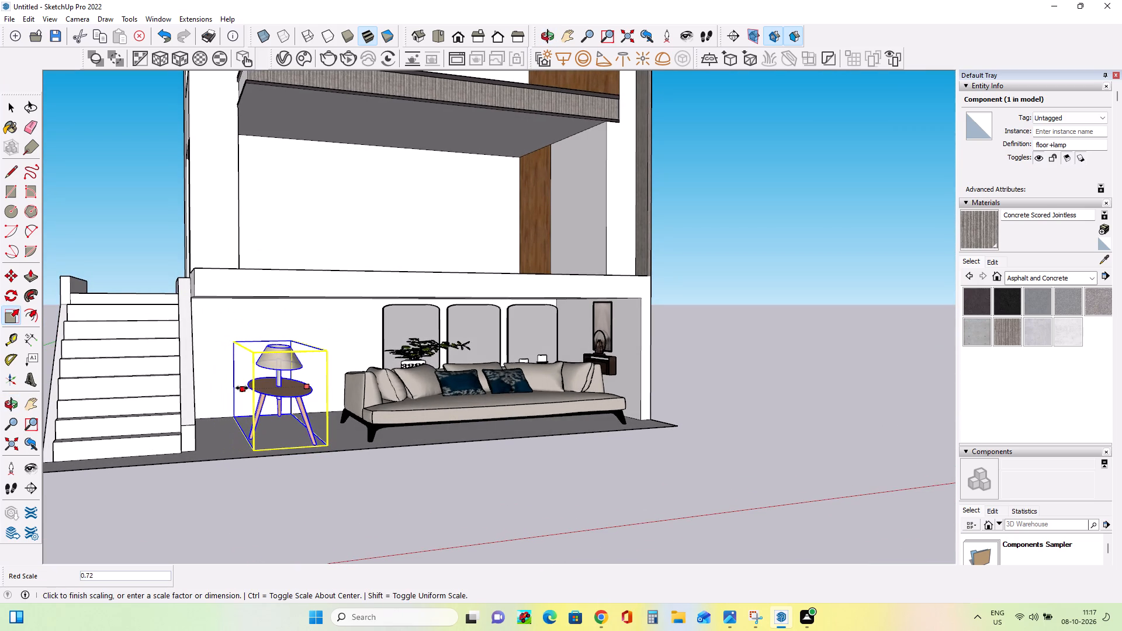
left_click(243, 388)
middle_click_drag(370, 406, 295, 414)
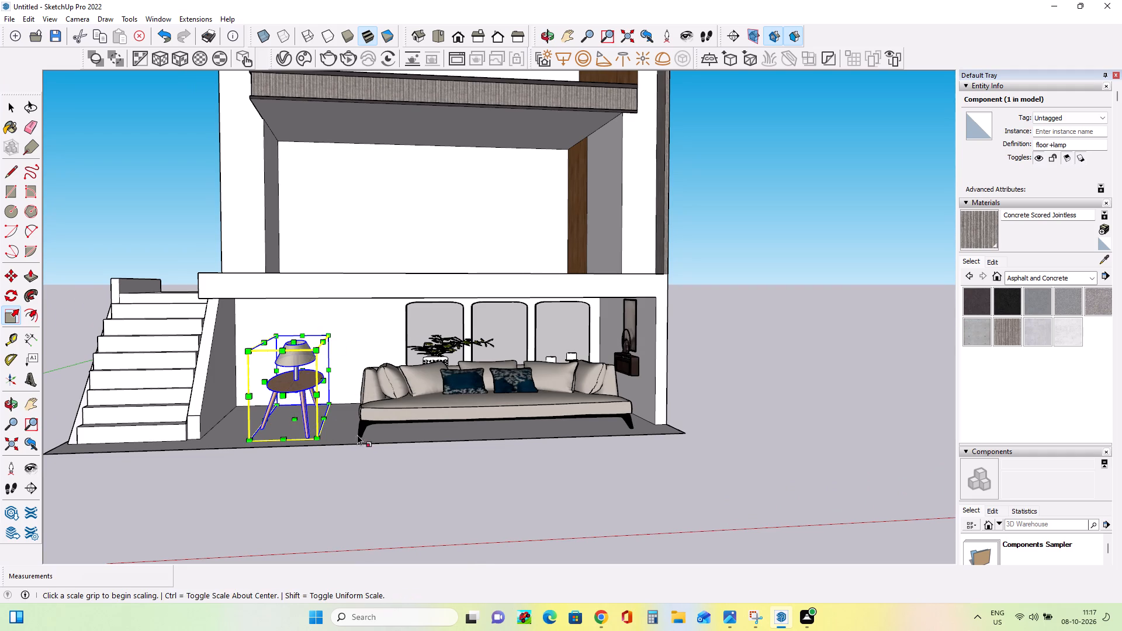
middle_click_drag(359, 435, 409, 438)
left_click(7, 111)
left_click(36, 125)
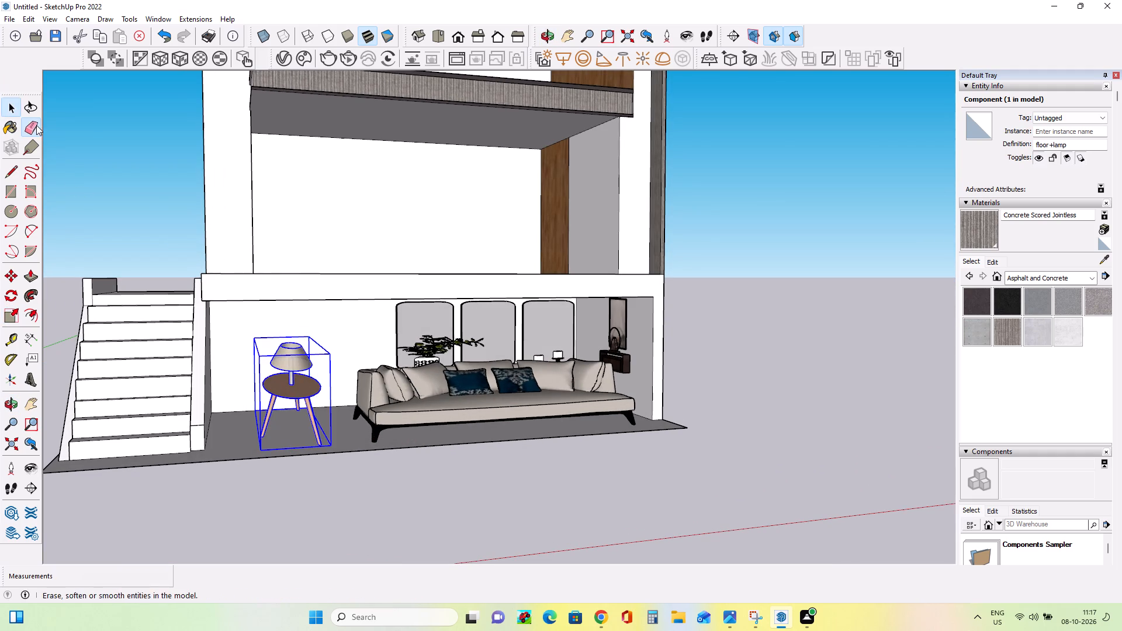
left_click(6, 110)
left_click(124, 144)
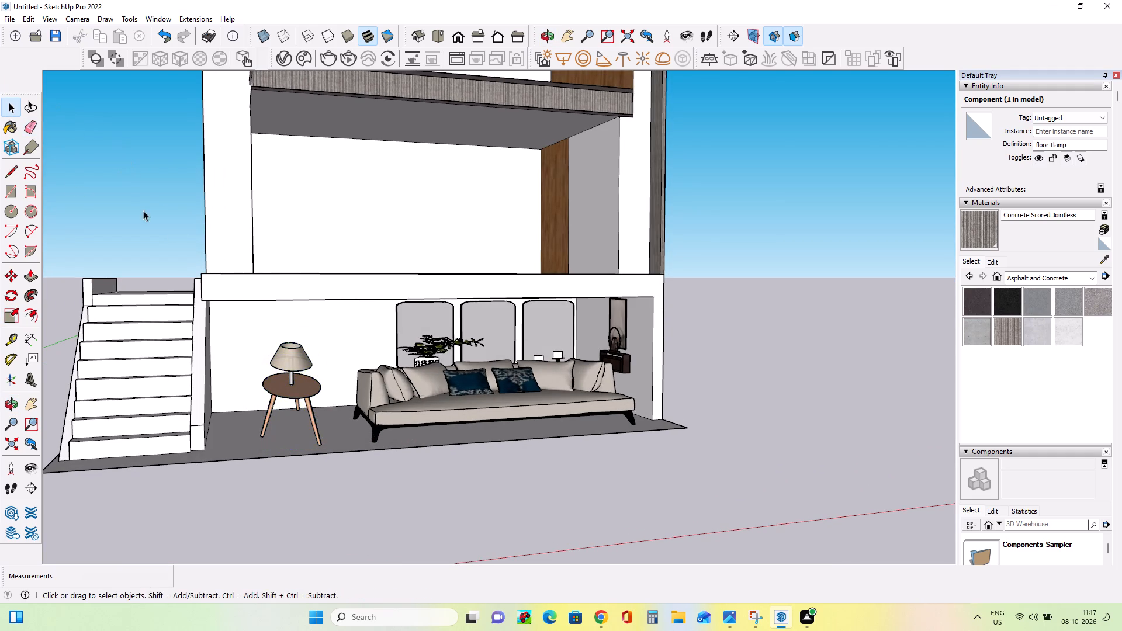
Examine the furnished lounge and the whole villa, comparing its floors and terraces with the reference image.
middle_click_drag(236, 337, 248, 334)
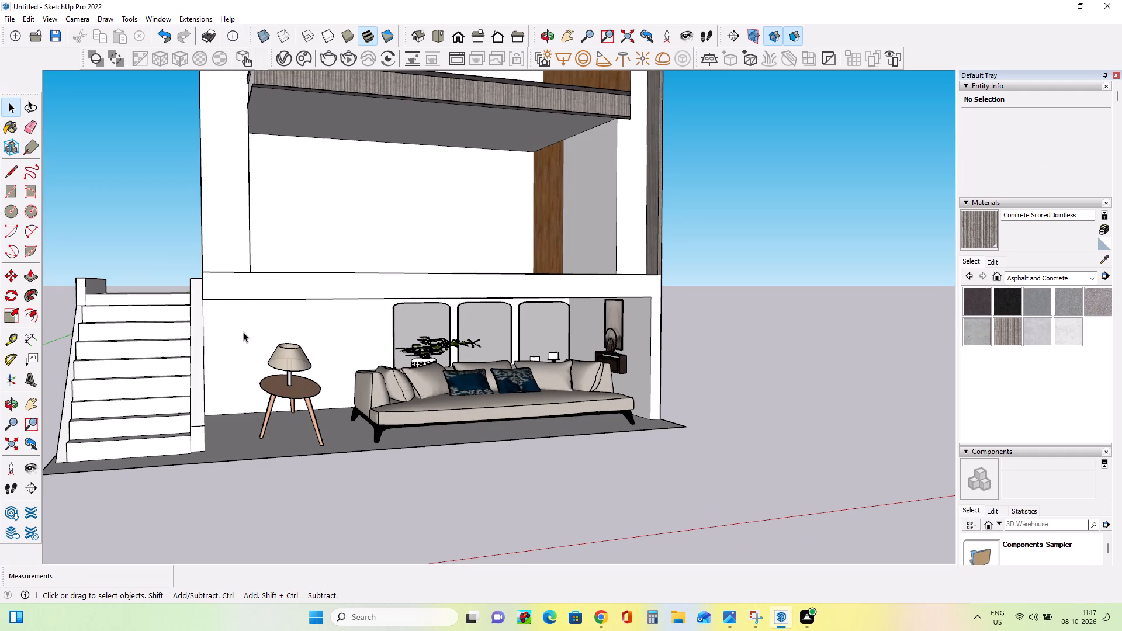
middle_click_drag(383, 395, 371, 361)
scroll(474, 375, "down", 2)
middle_click_drag(473, 395, 467, 414)
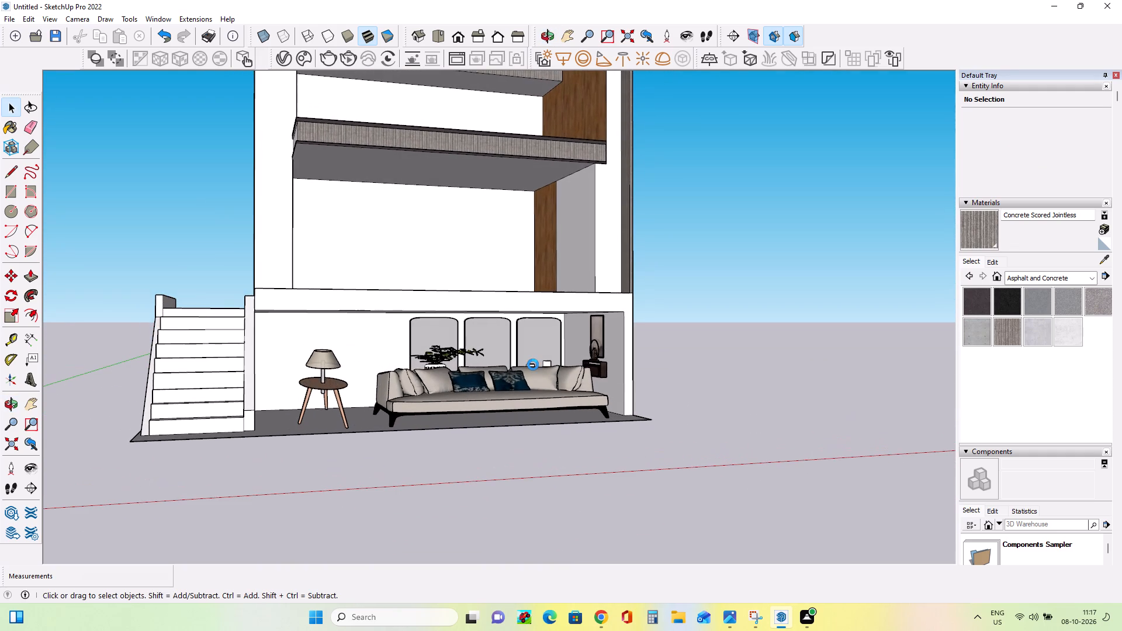
scroll(544, 380, "down", 1)
middle_click_drag(519, 363, 409, 372)
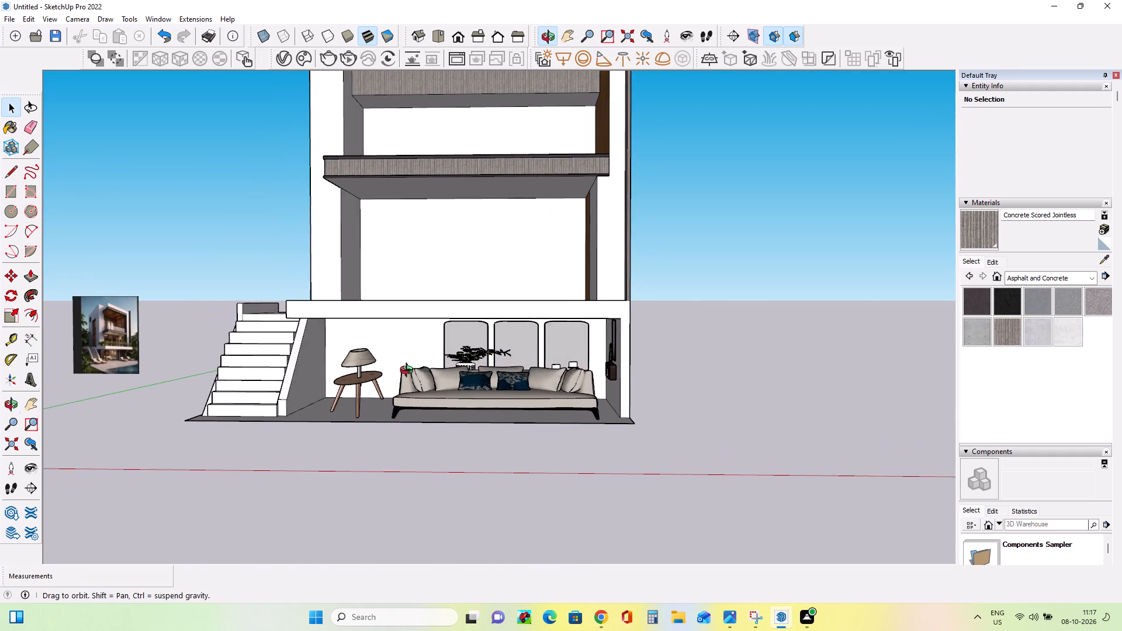
middle_click_drag(409, 372, 577, 378)
scroll(452, 412, "down", 1)
middle_click_drag(441, 419, 327, 428)
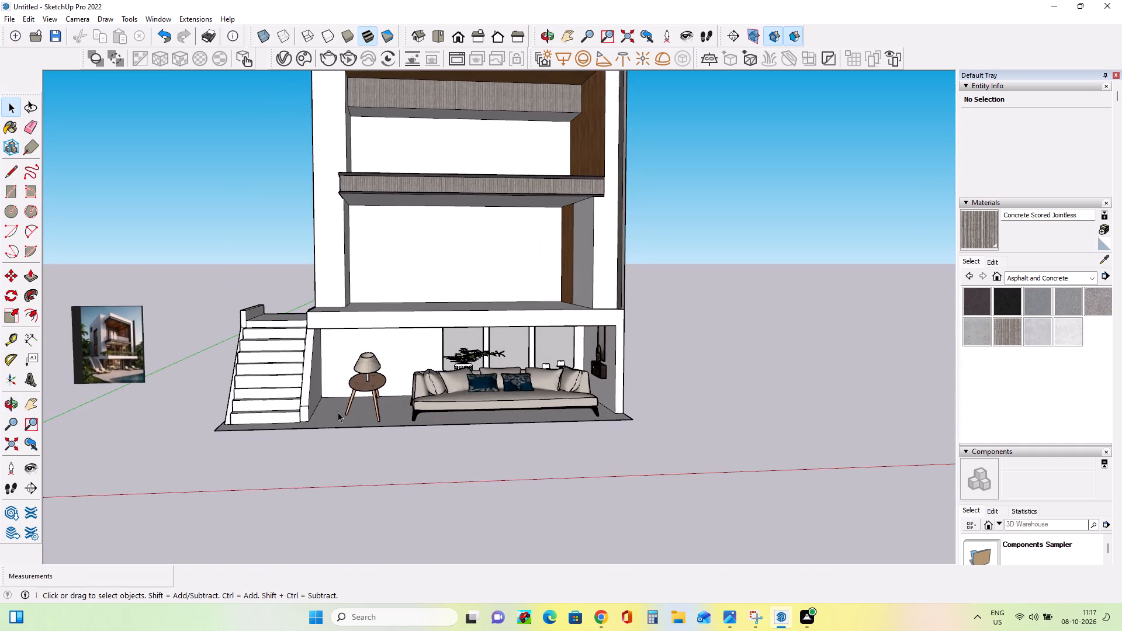
scroll(479, 345, "down", 5)
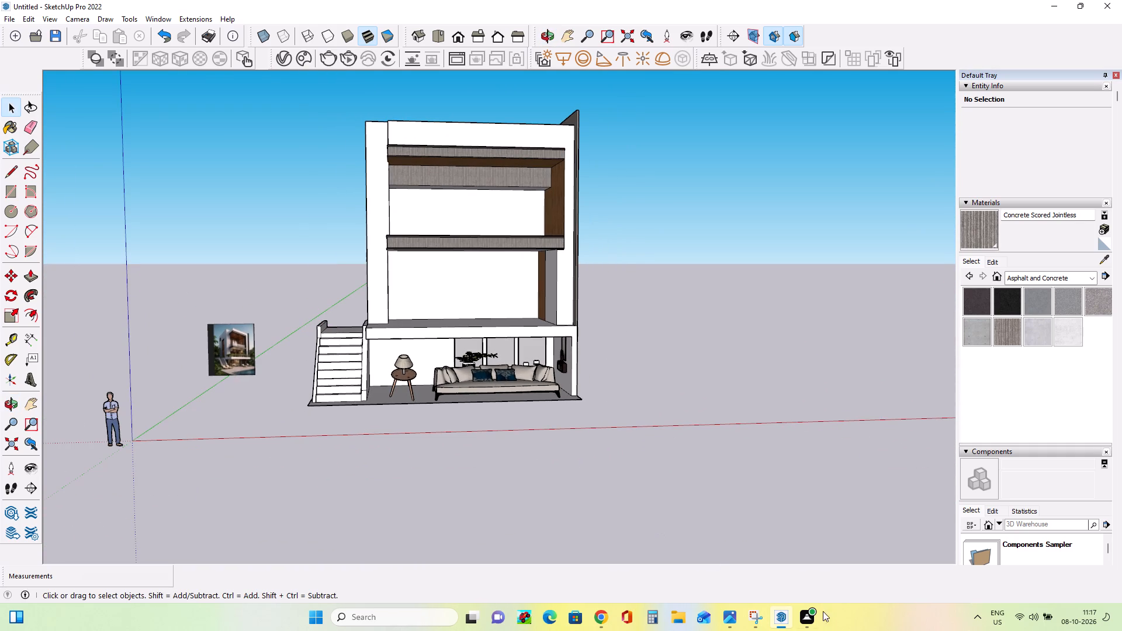
left_click(761, 627)
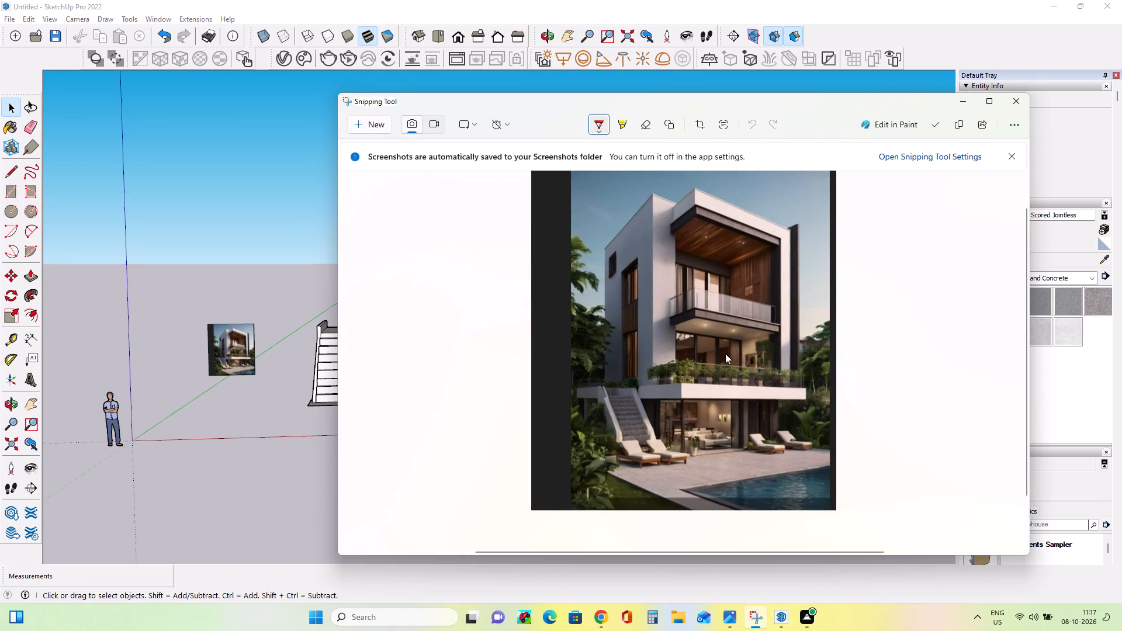
scroll(719, 352, "up", 3)
scroll(720, 359, "down", 1)
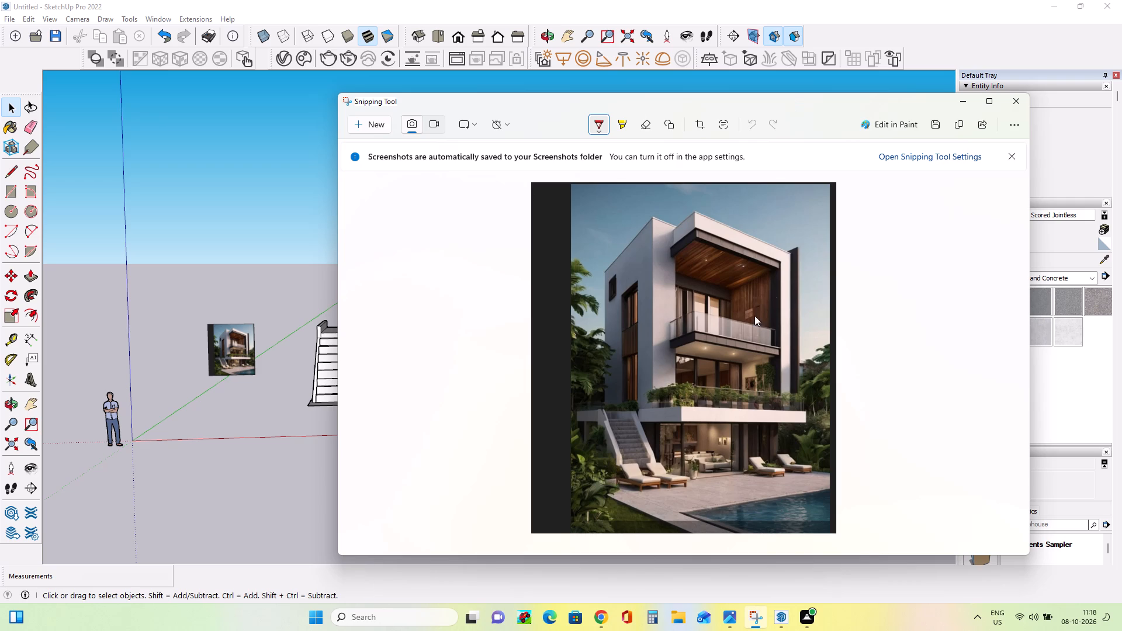
left_click(967, 95)
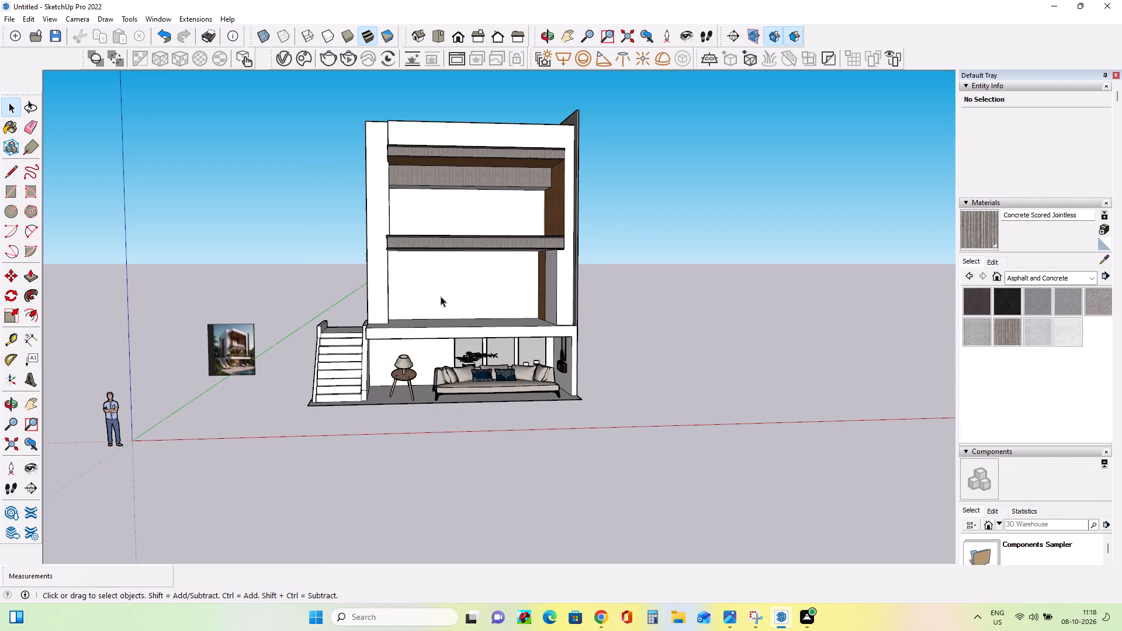
Import the Plant+Banana model and place it on the ground floor between the lamp table and the sofa.
scroll(460, 329, "up", 4)
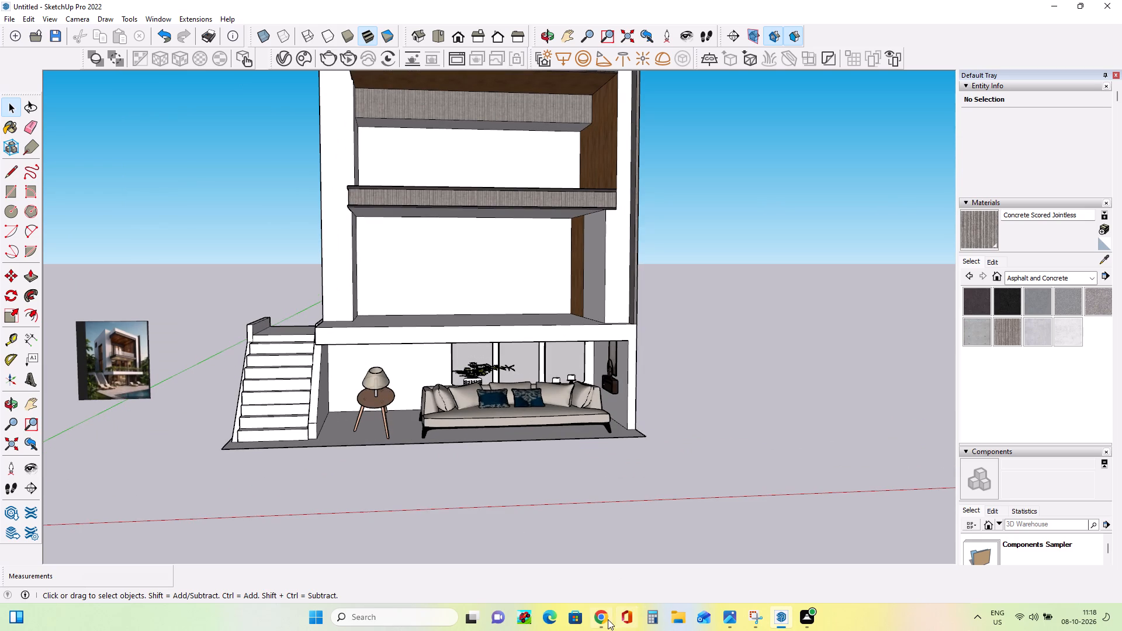
left_click(5, 20)
left_click(43, 219)
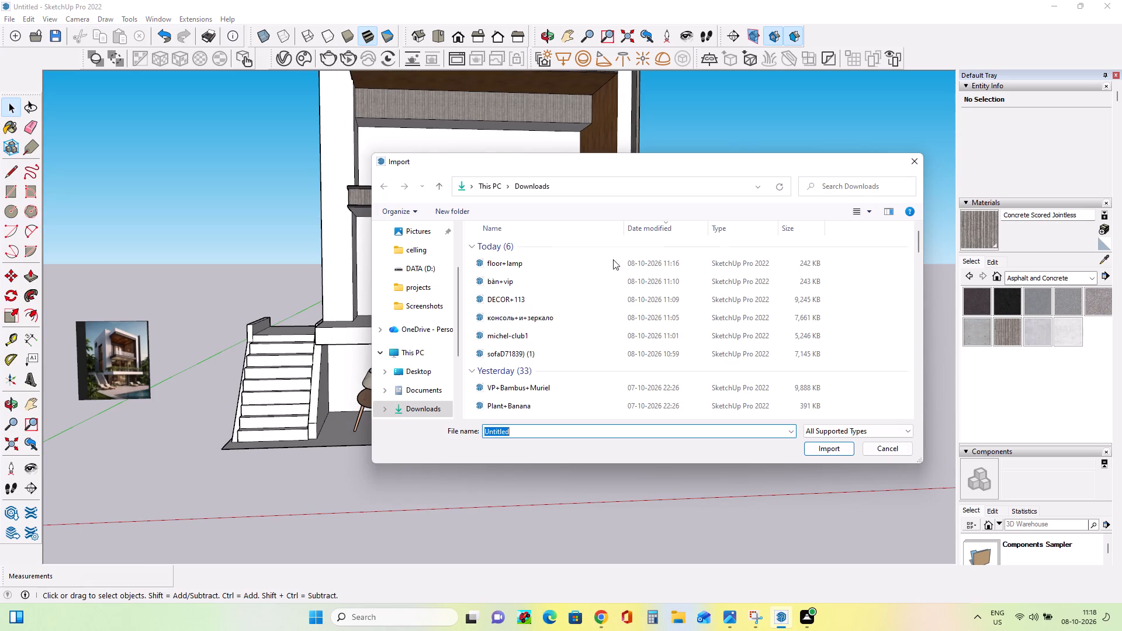
left_click(538, 405)
left_click(822, 452)
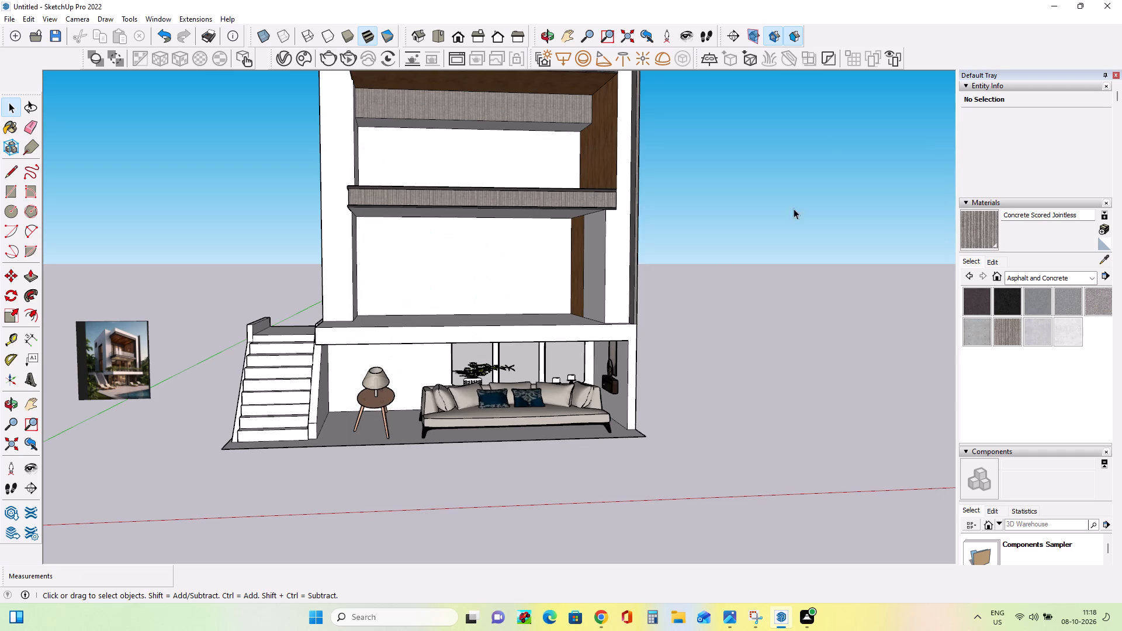
left_click(642, 346)
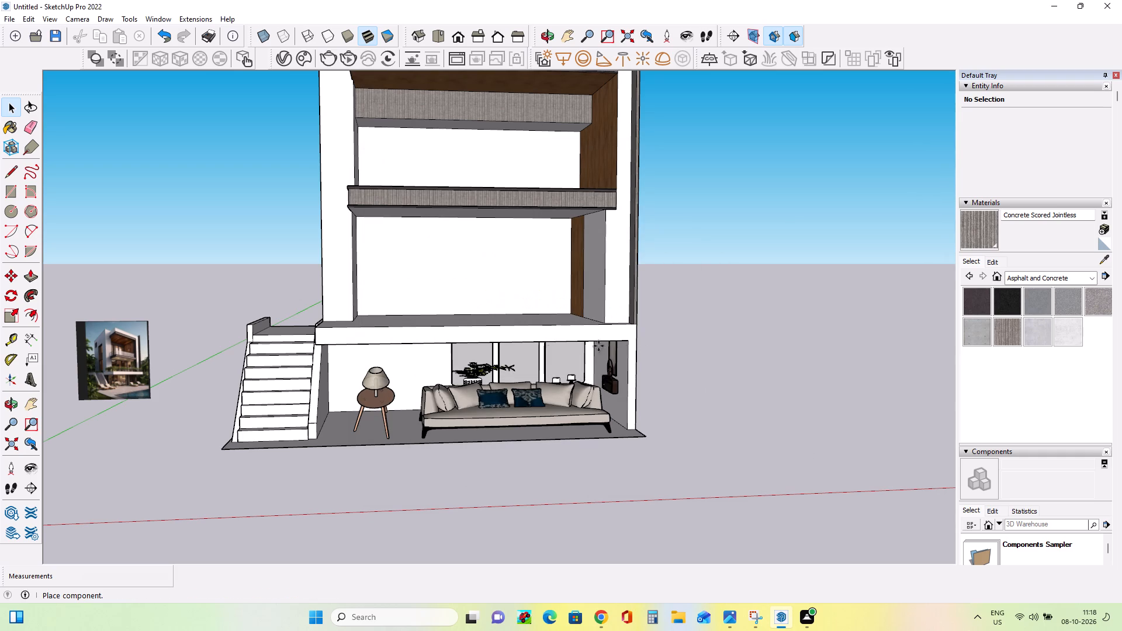
left_click(389, 444)
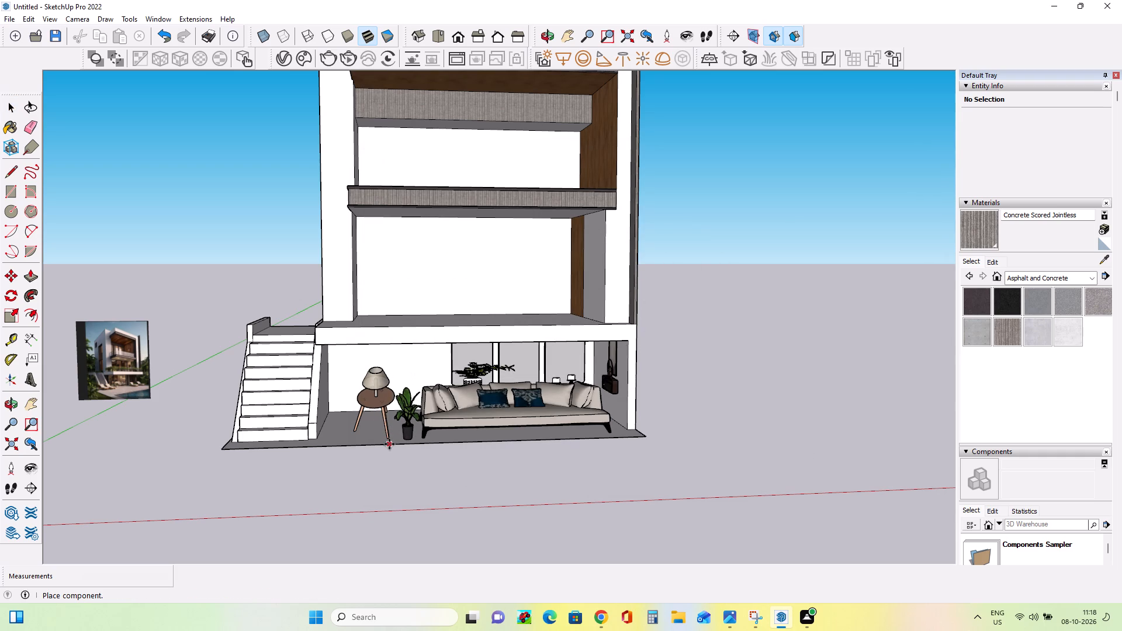
scroll(413, 437, "up", 3)
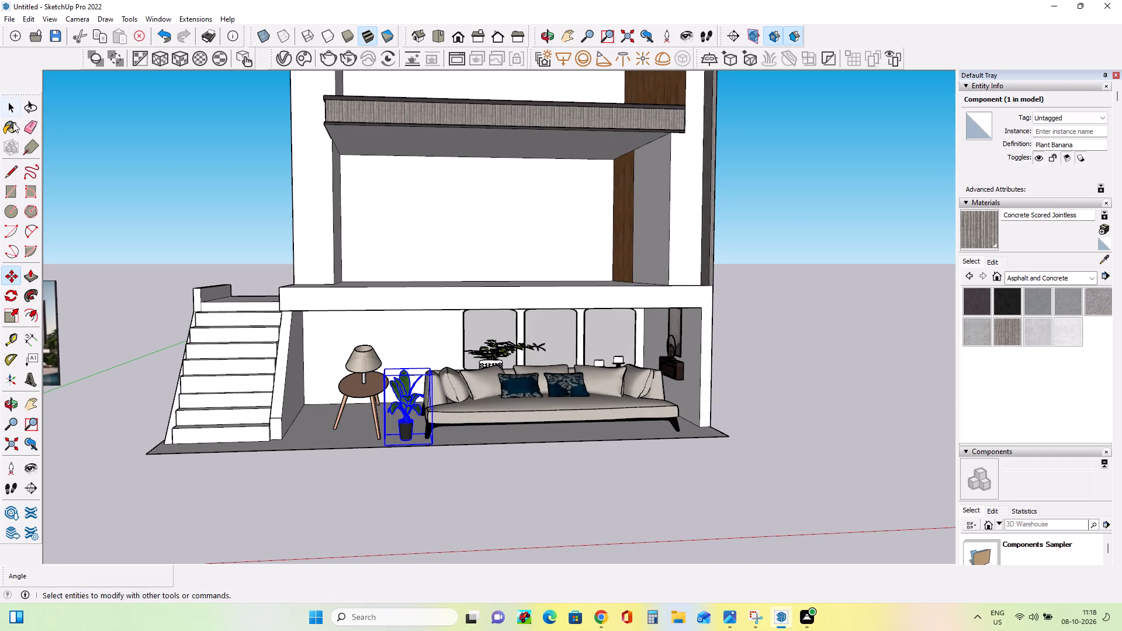
left_click(11, 106)
left_click(133, 176)
middle_click_drag(254, 375, 334, 360)
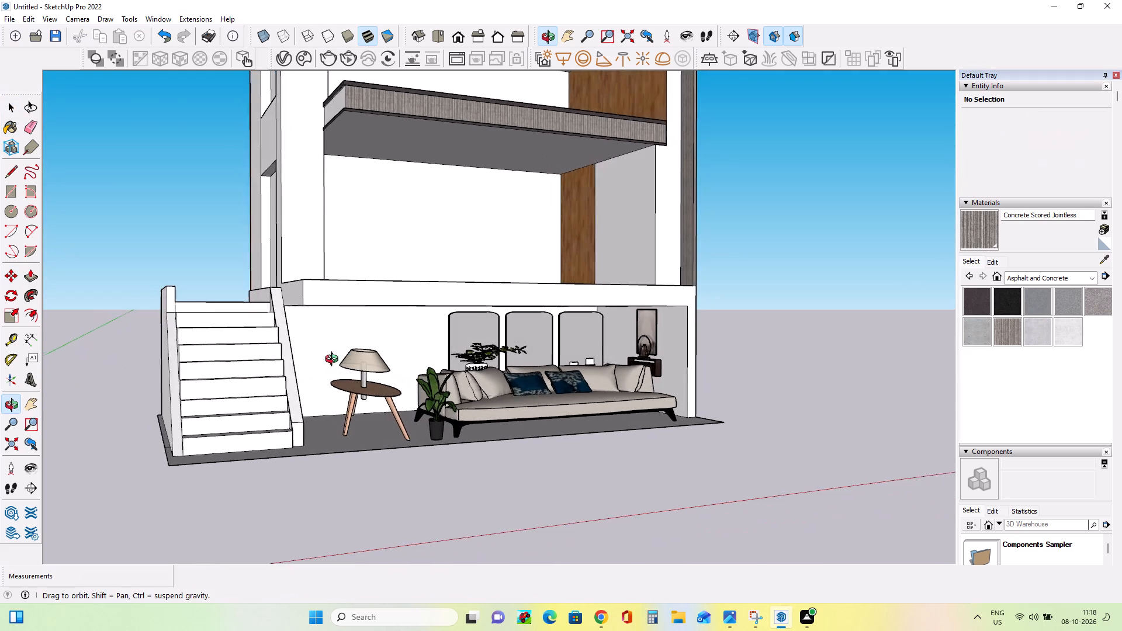
middle_click_drag(334, 360, 216, 379)
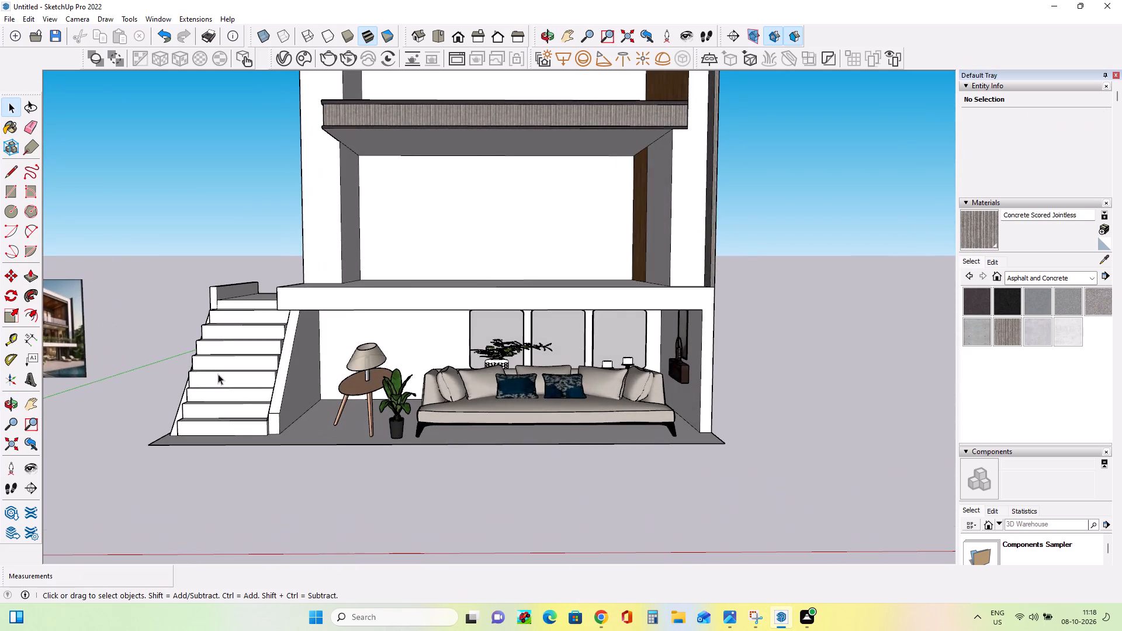
scroll(218, 374, "down", 2)
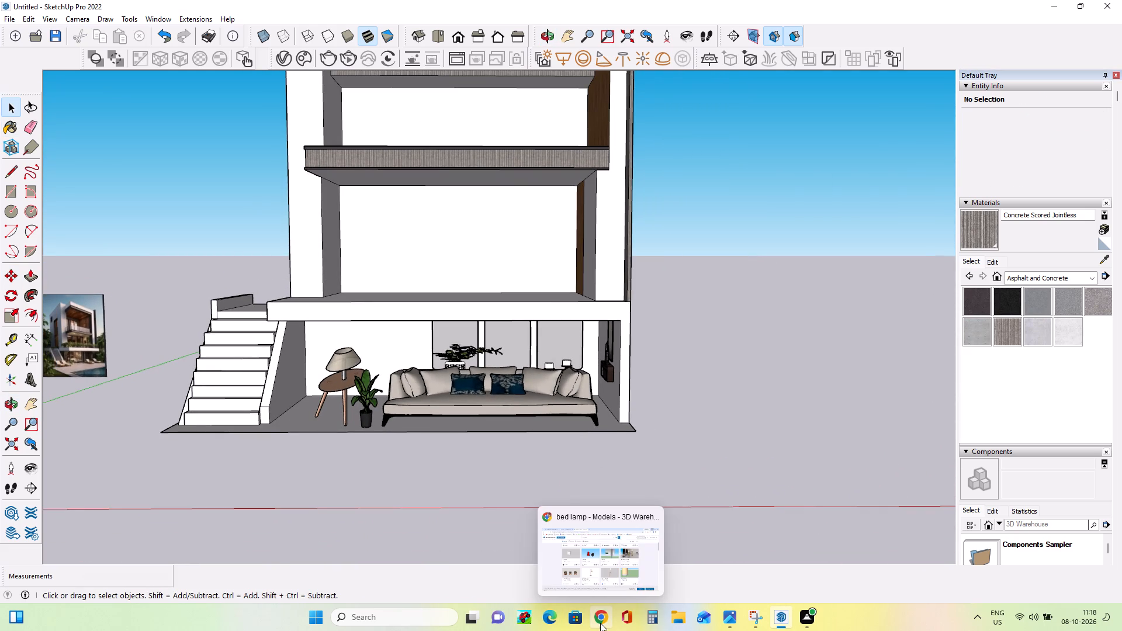
Switch to 3D Warehouse in Chrome and search the models for "glass door".
left_click(600, 623)
left_click(458, 89)
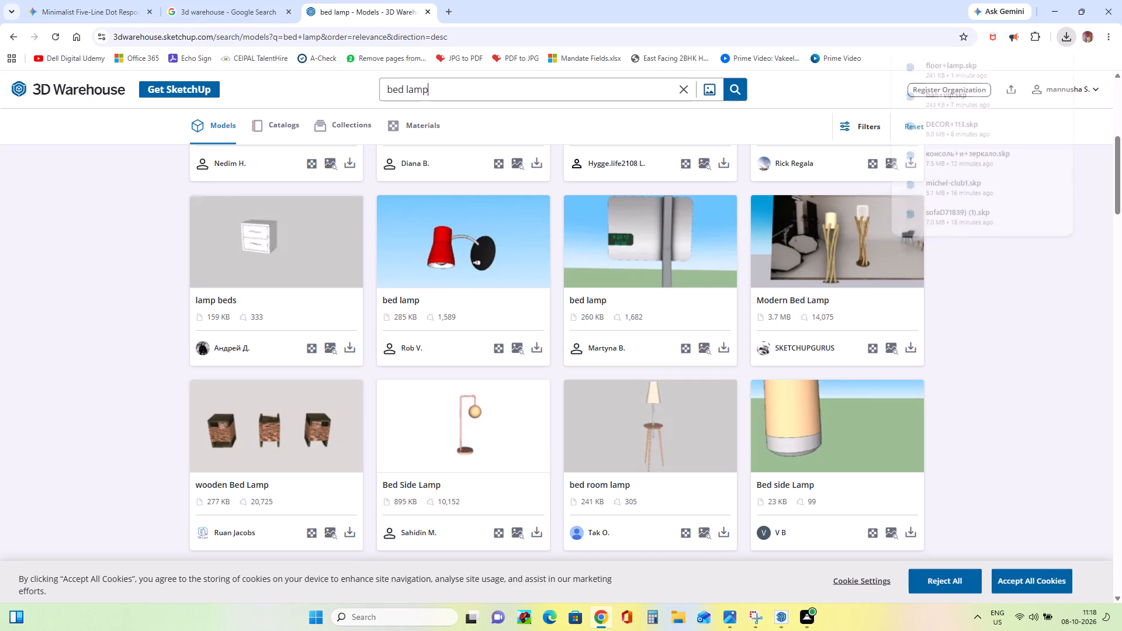
key("BackSpace")
key("BackSpace")
key("BackSpace")
key("BackSpace")
key("BackSpace")
key("BackSpace")
key("BackSpace")
key("BackSpace")
key("BackSpace")
key("BackSpace")
key("BackSpace")
key("BackSpace")
key("BackSpace")
key("BackSpace")
key("BackSpace")
key("BackSpace")
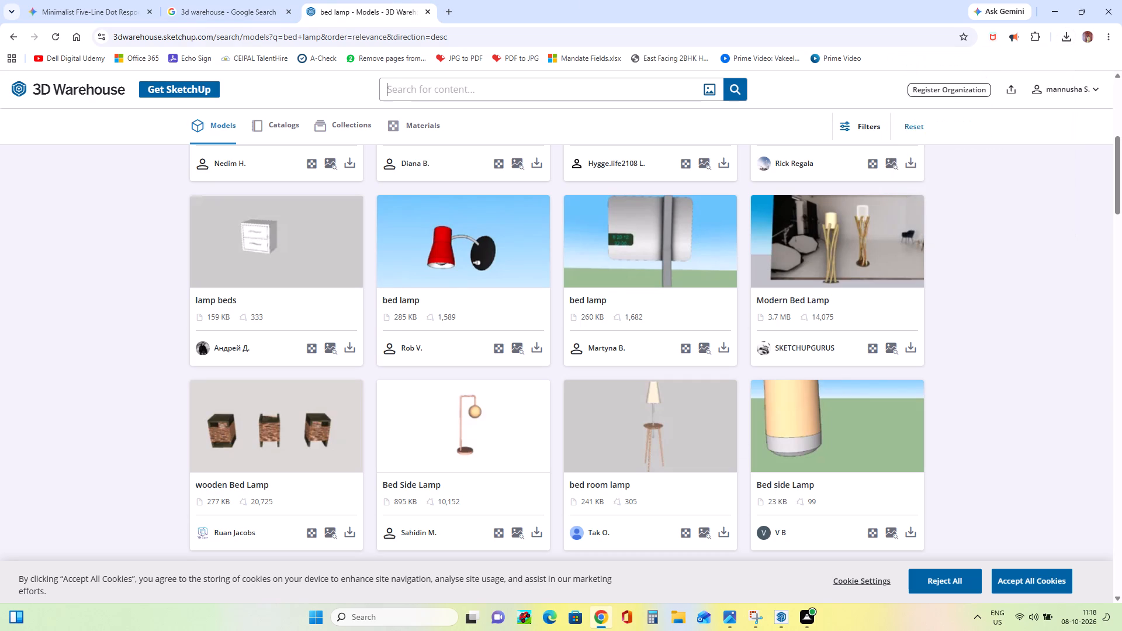
type("glass door")
key("Return")
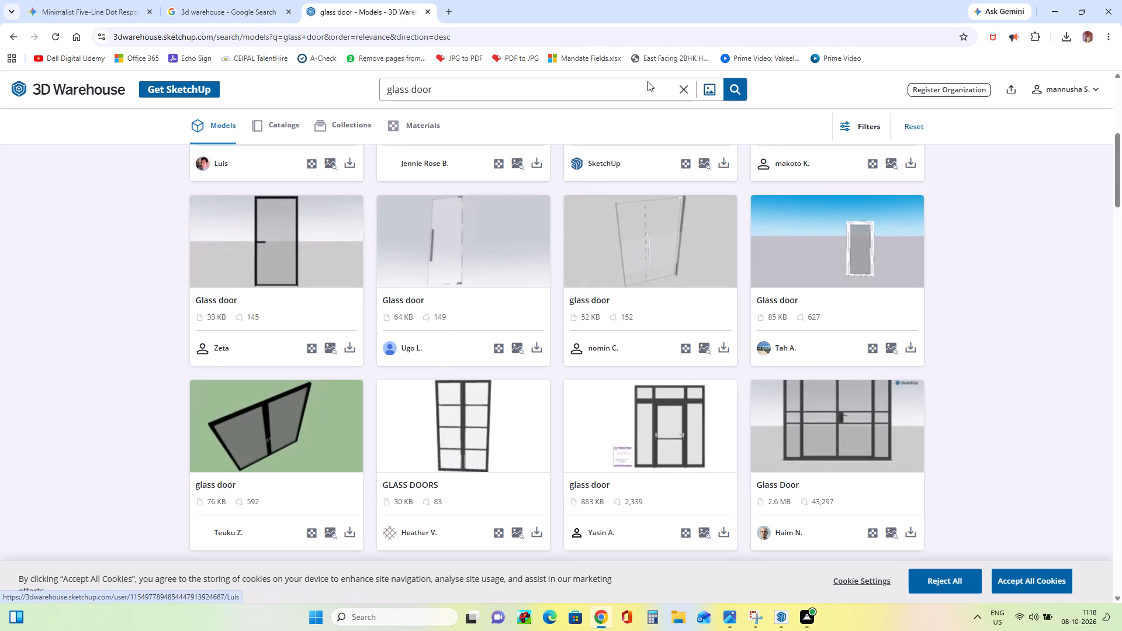
Find the 518 KB black-framed Glass Door model with several panels and download it as a SketchUp file.
scroll(646, 366, "down", 3)
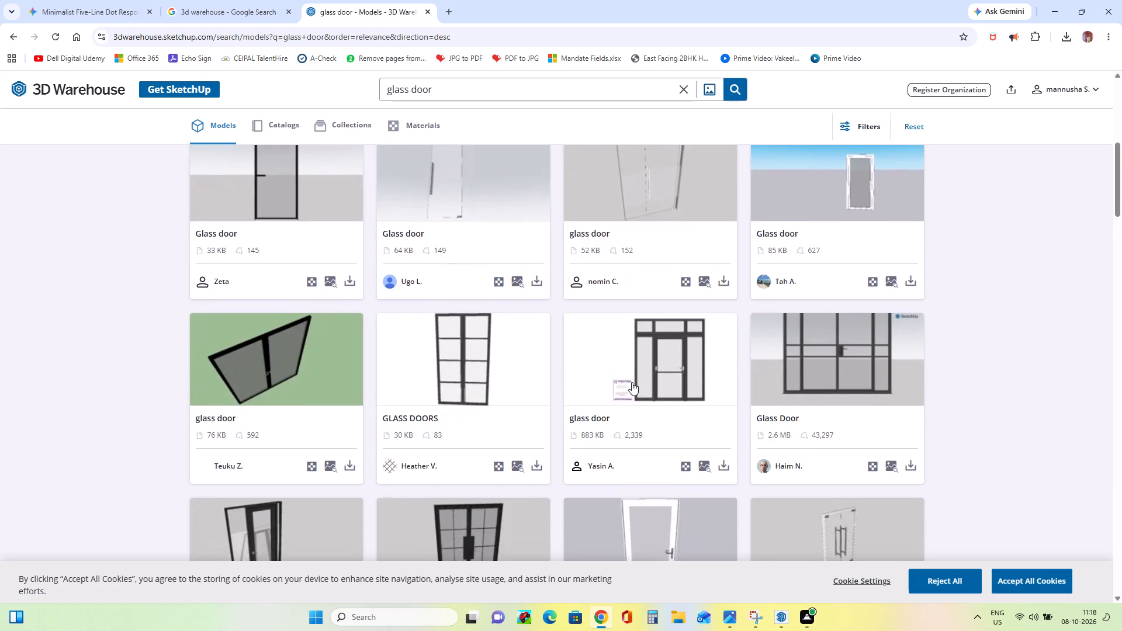
scroll(632, 382, "down", 4)
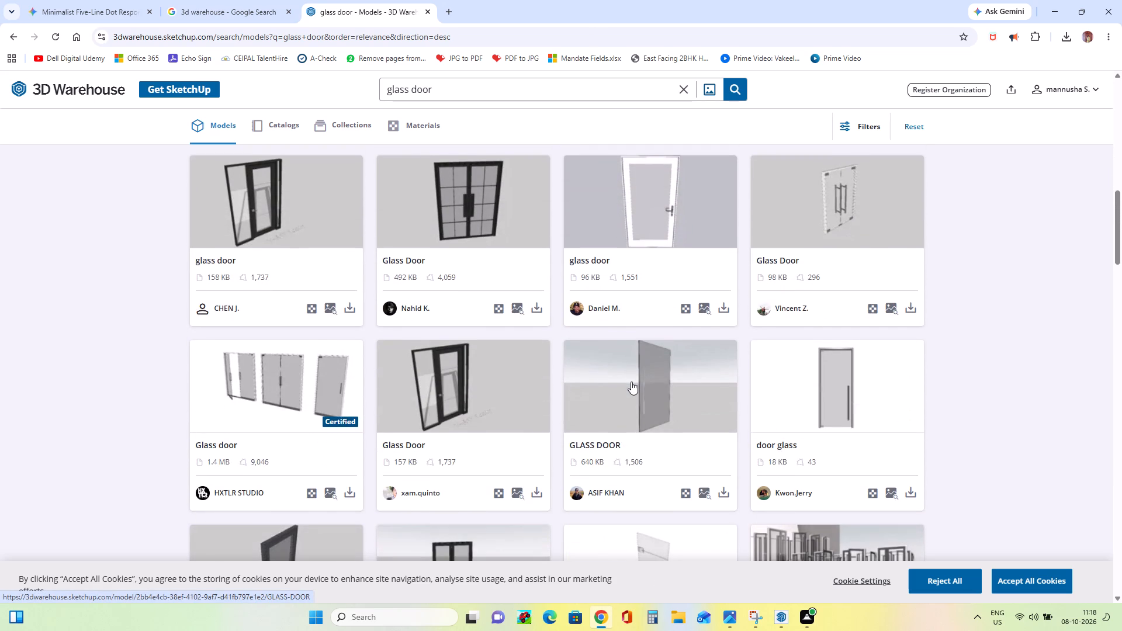
scroll(631, 383, "down", 5)
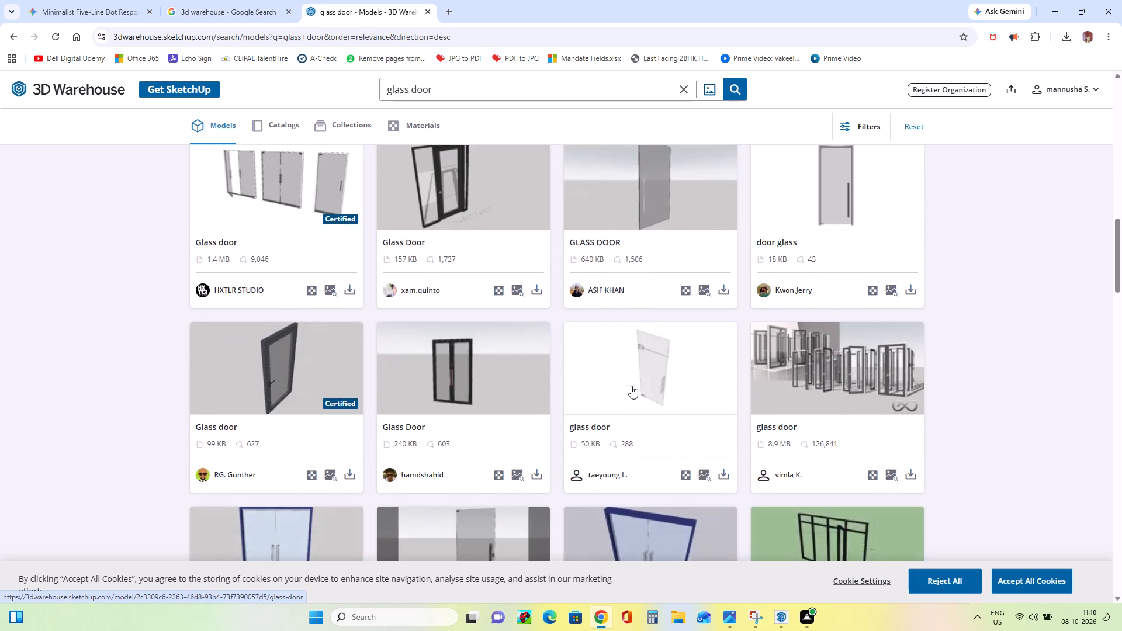
scroll(631, 389, "down", 2)
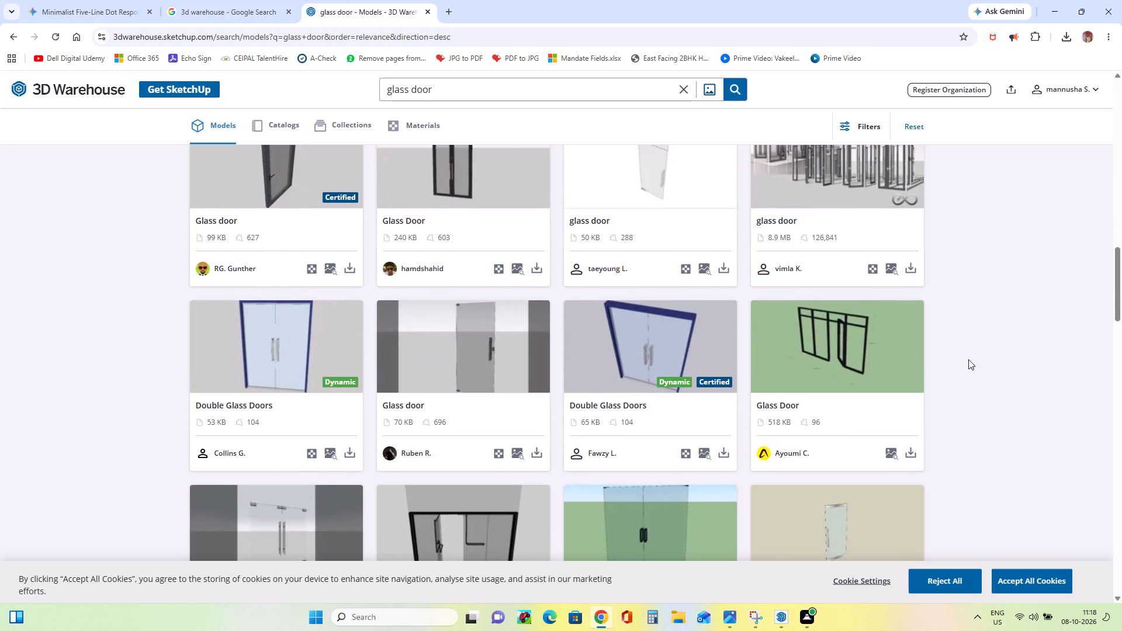
left_click(908, 449)
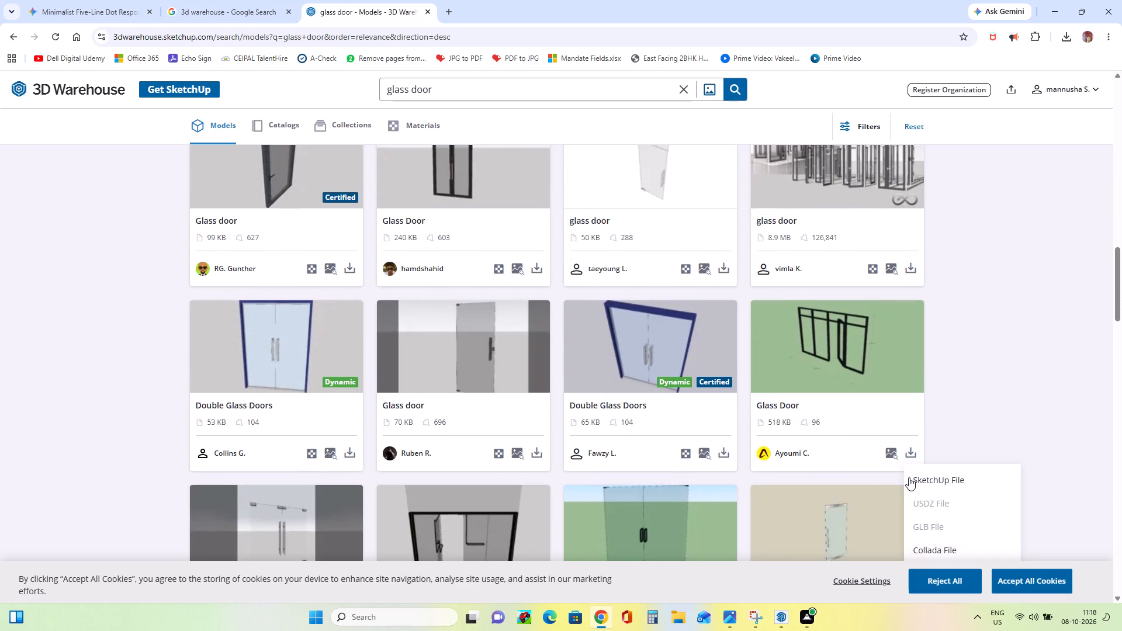
left_click(915, 483)
Find the 1.8 MB black-framed glass+door model further down the results and download it as a SketchUp file.
scroll(768, 410, "down", 5)
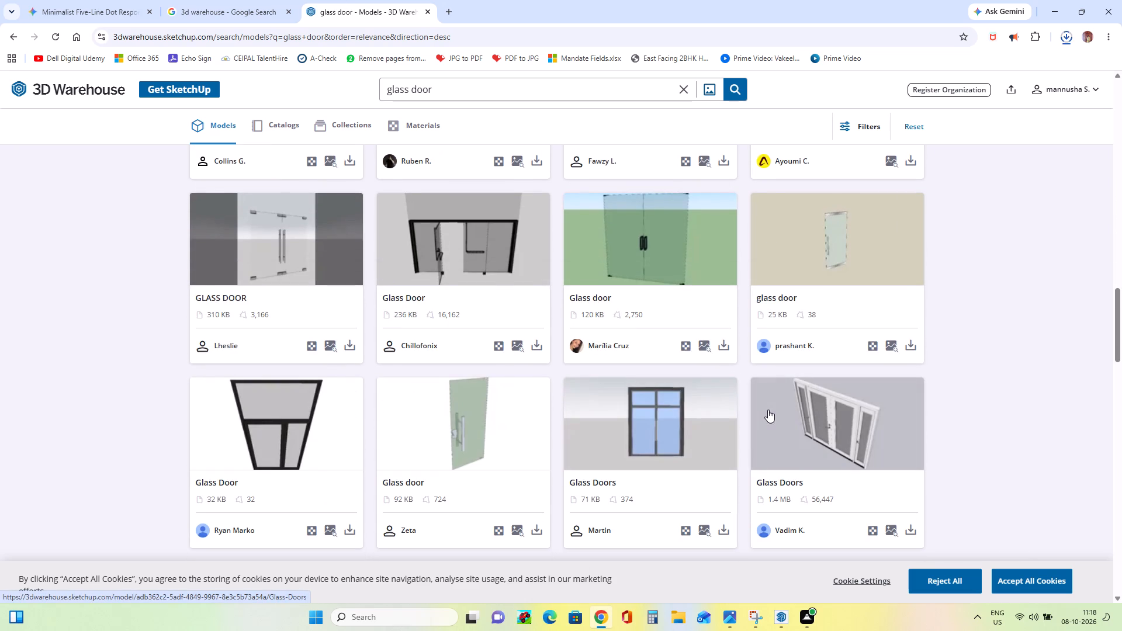
scroll(467, 421, "down", 2)
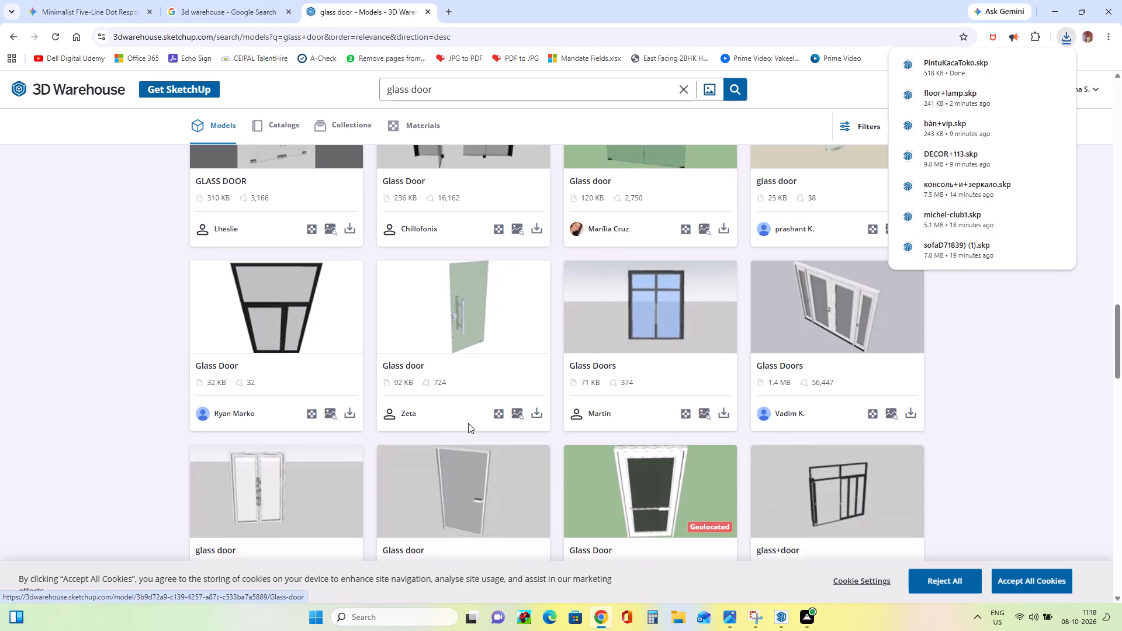
scroll(468, 423, "down", 3)
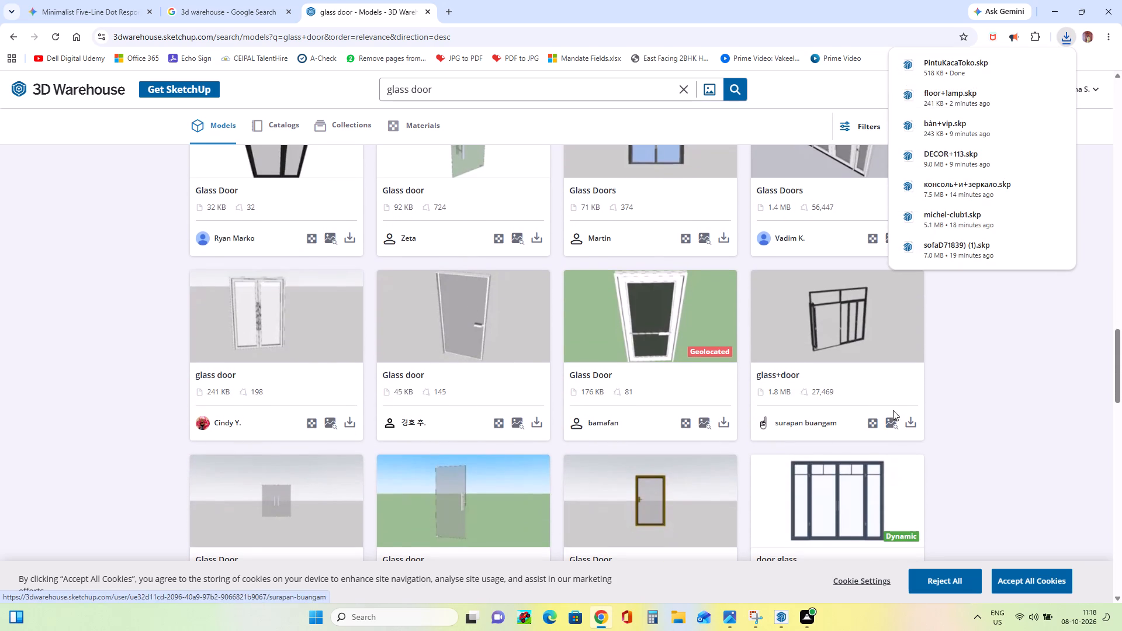
left_click(907, 422)
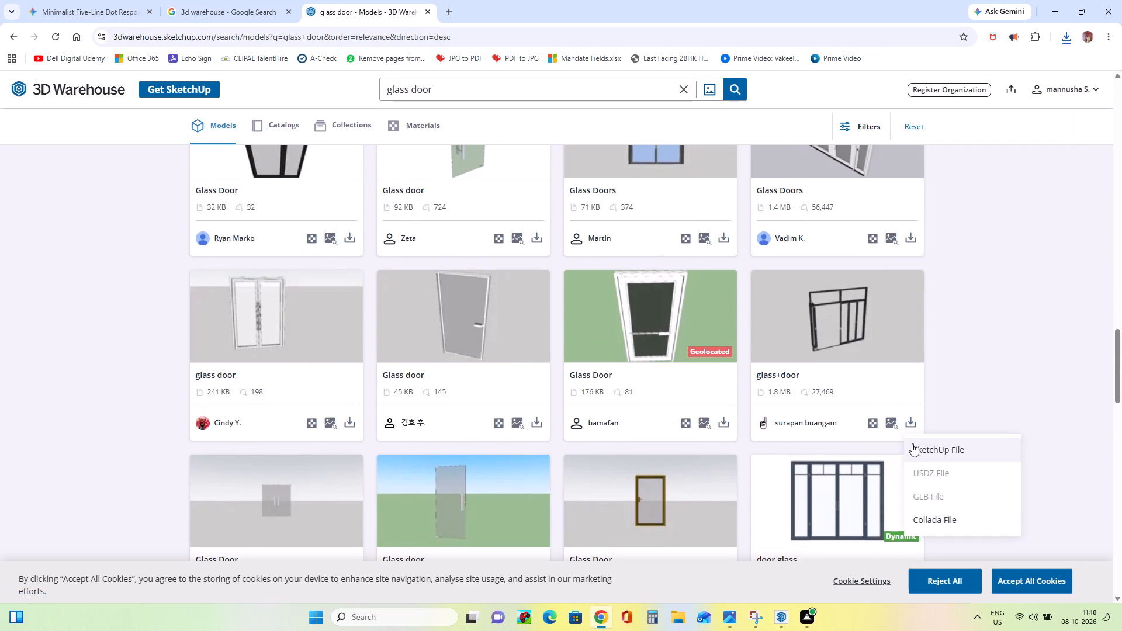
left_click(914, 450)
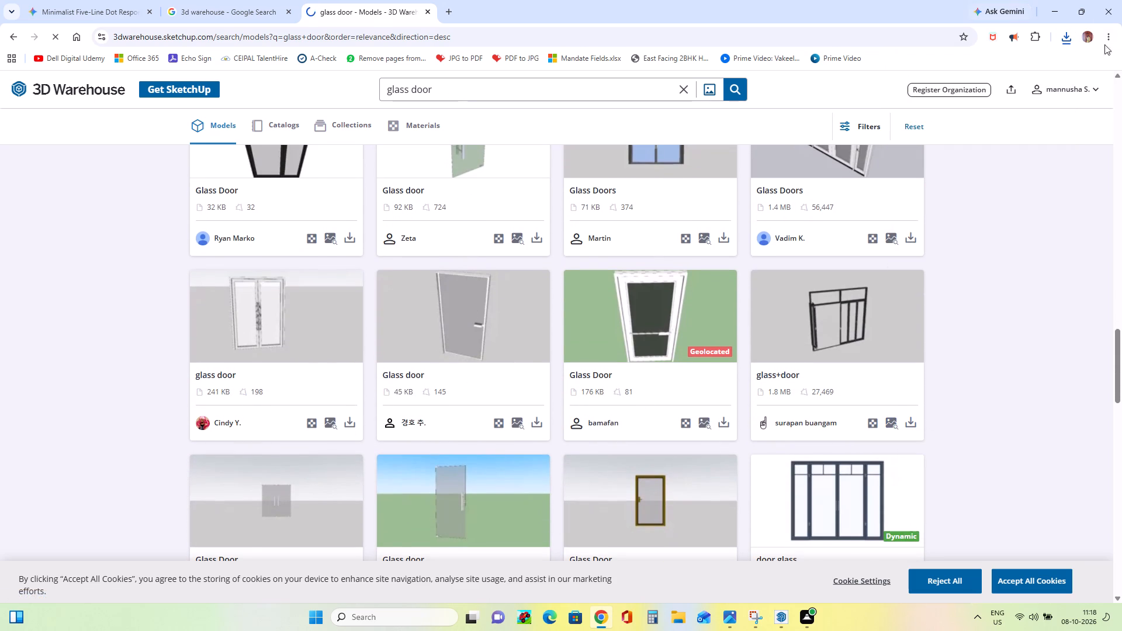
Return to SketchUp, import the glass+door model and place it on the floor above the lounge.
left_click(1056, 12)
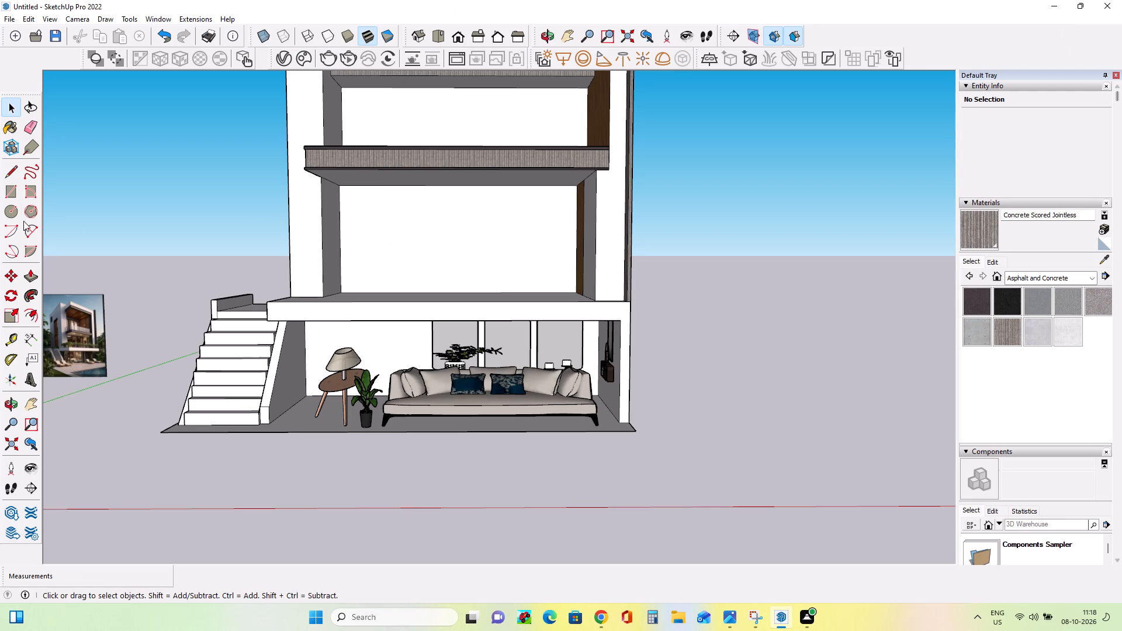
left_click(10, 17)
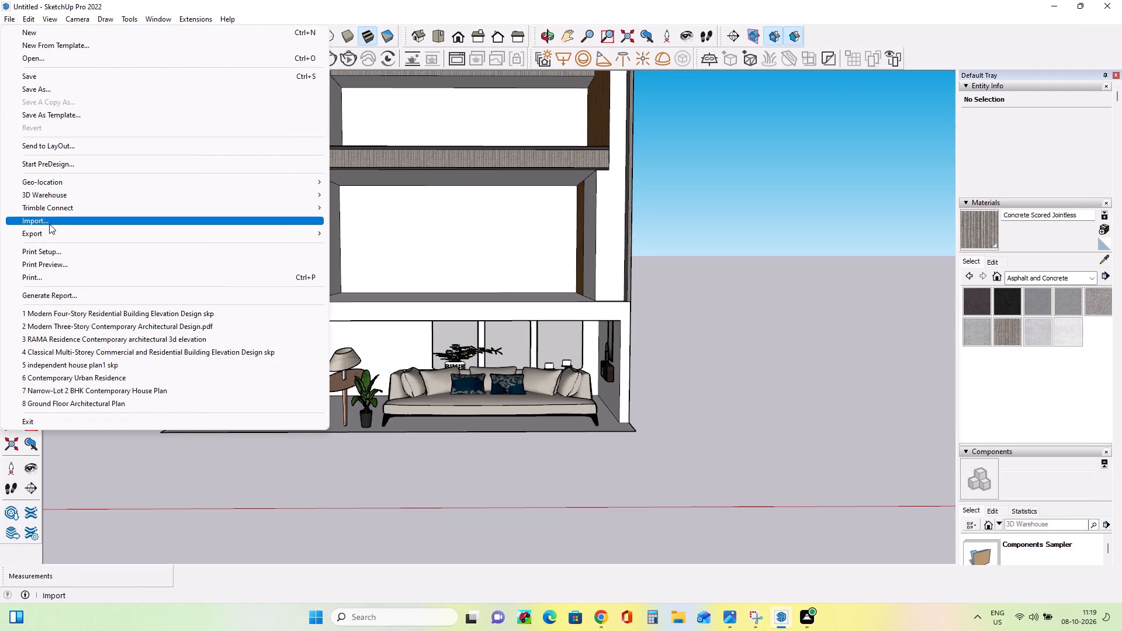
left_click(50, 224)
left_click(526, 268)
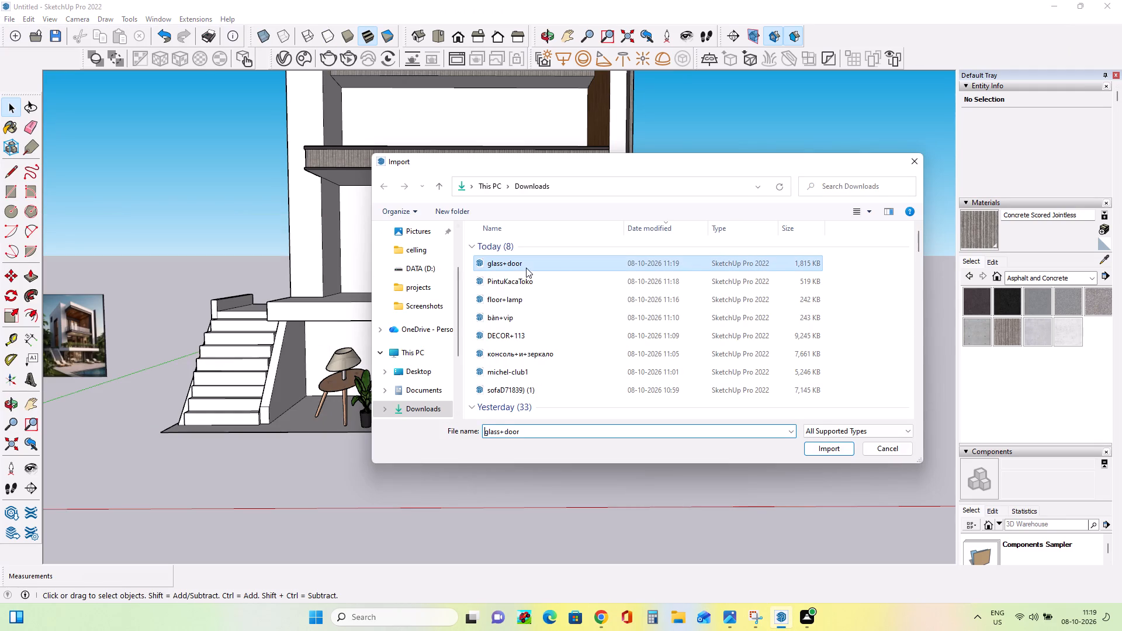
left_click(840, 453)
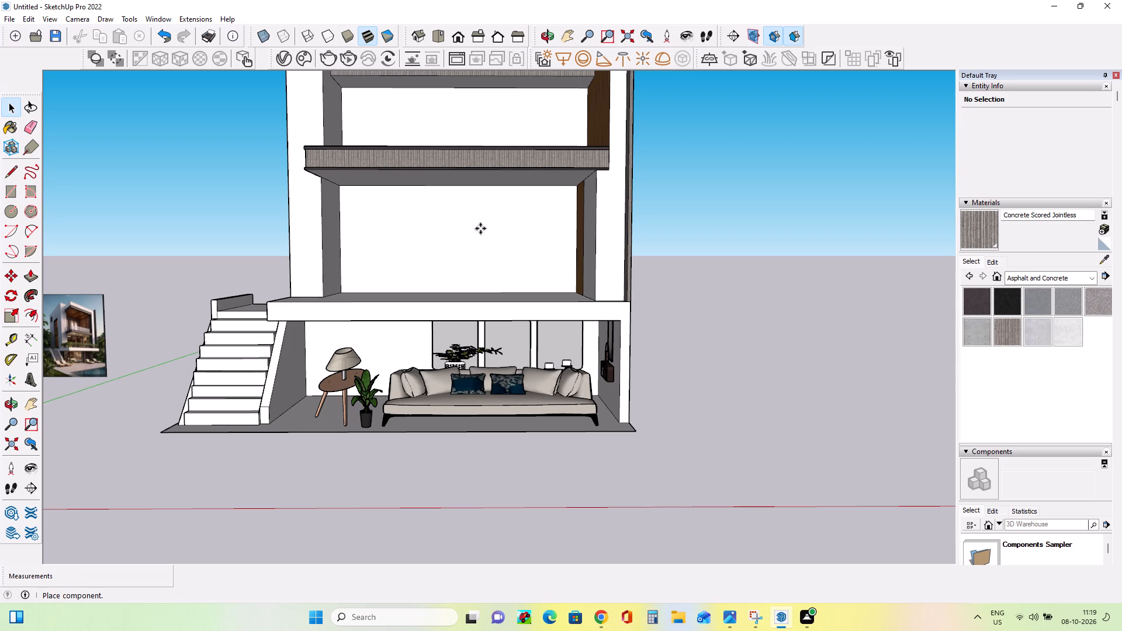
left_click(318, 292)
Move the glass door along the floor to the stair-side end of the opening above the lounge.
middle_click_drag(428, 282, 532, 334)
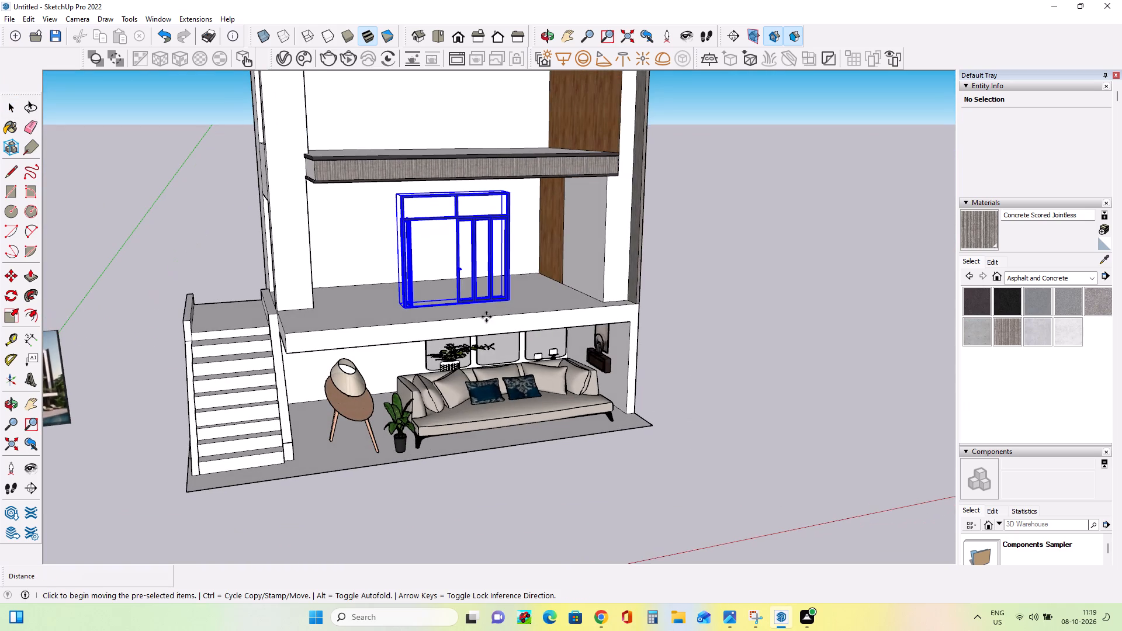
left_click(404, 304)
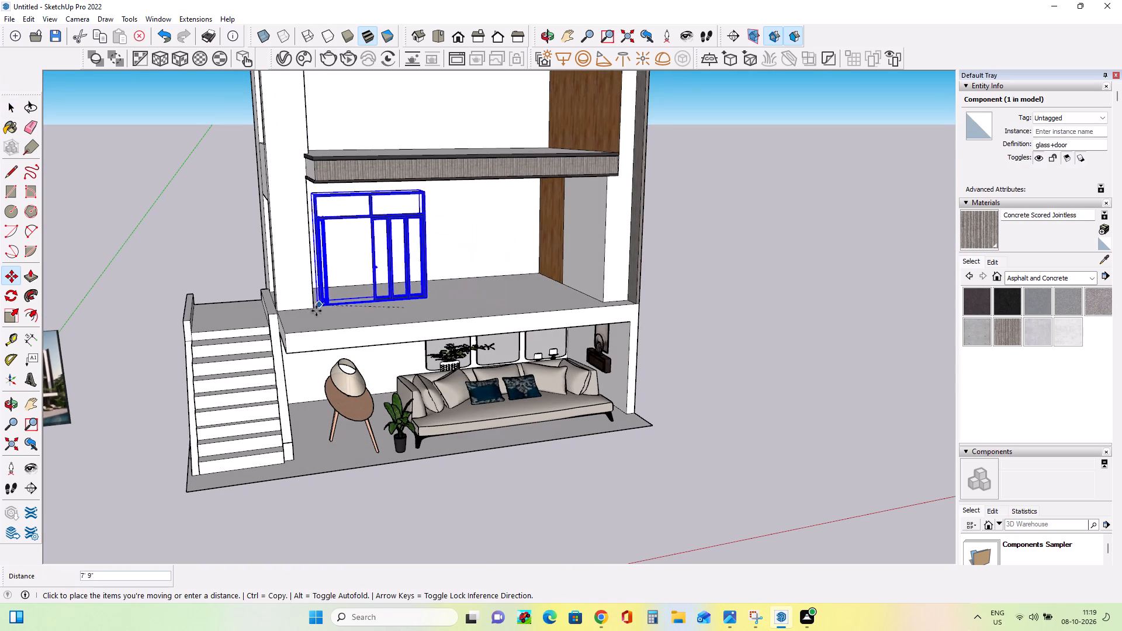
left_click(311, 312)
Scale the glass door's width by about 2.56 along the red axis to span the opening above the lounge.
middle_click_drag(510, 320, 354, 335)
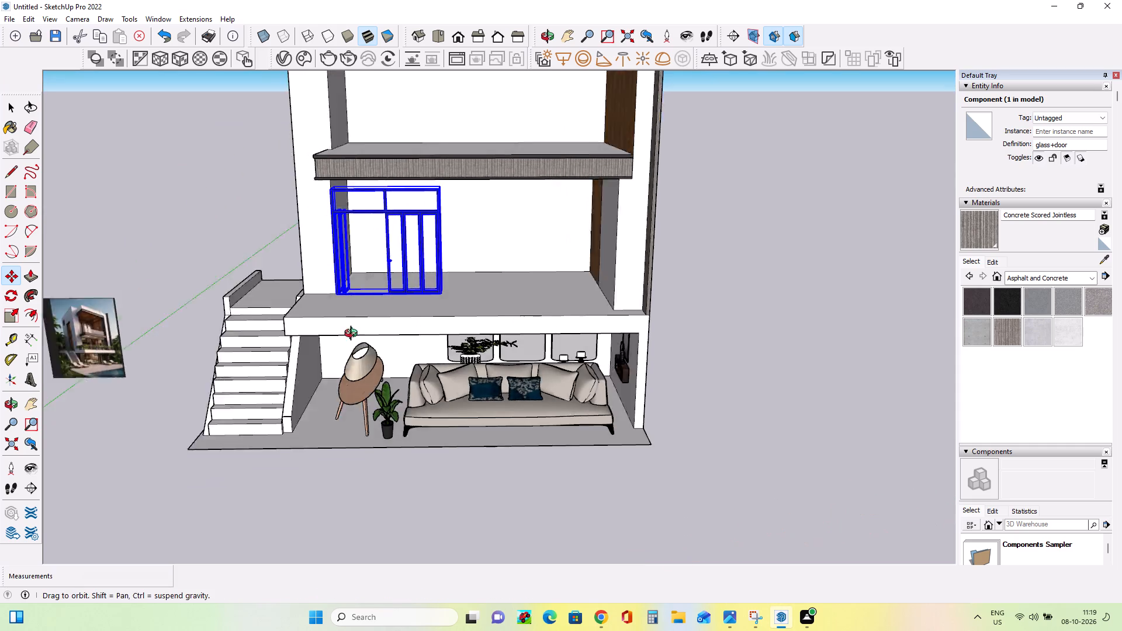
middle_click_drag(354, 335, 345, 335)
scroll(413, 277, "up", 2)
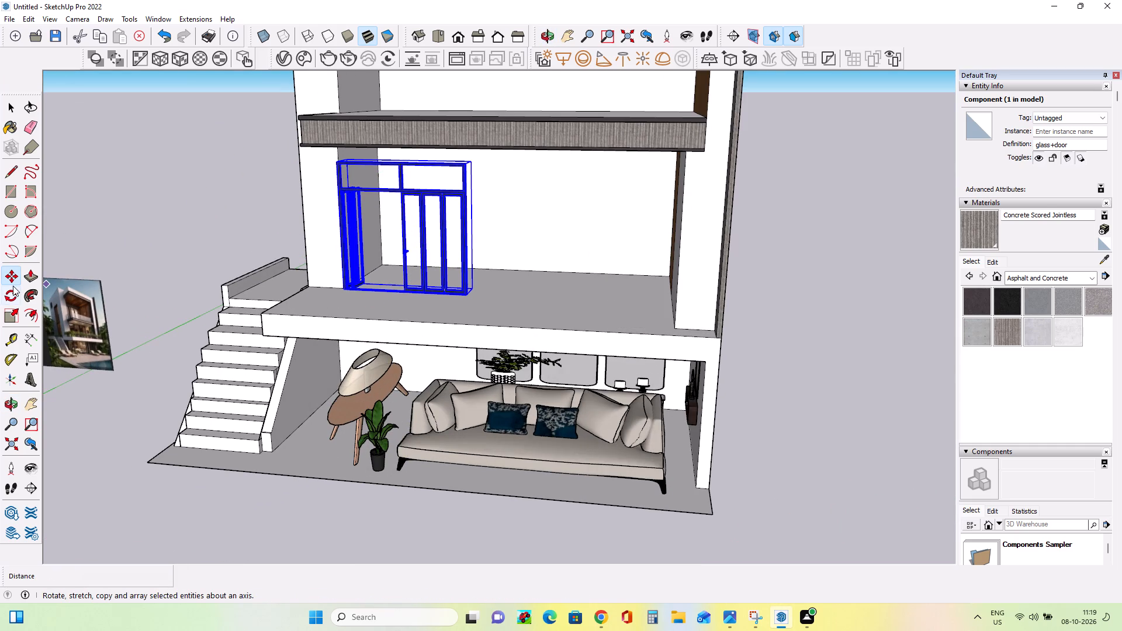
left_click(13, 316)
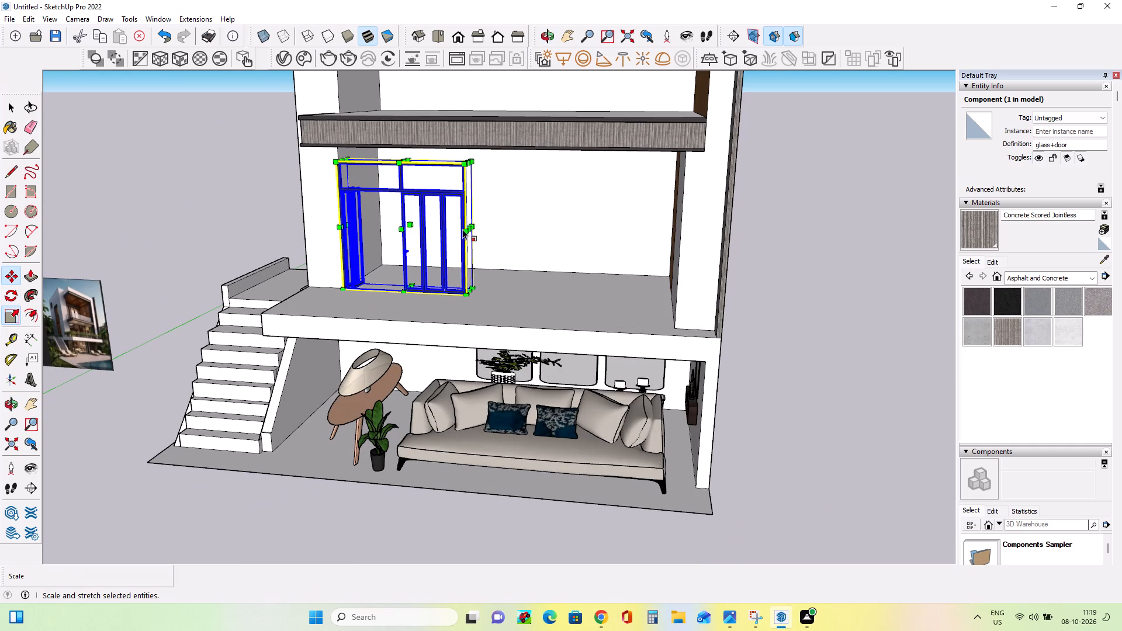
left_click(472, 225)
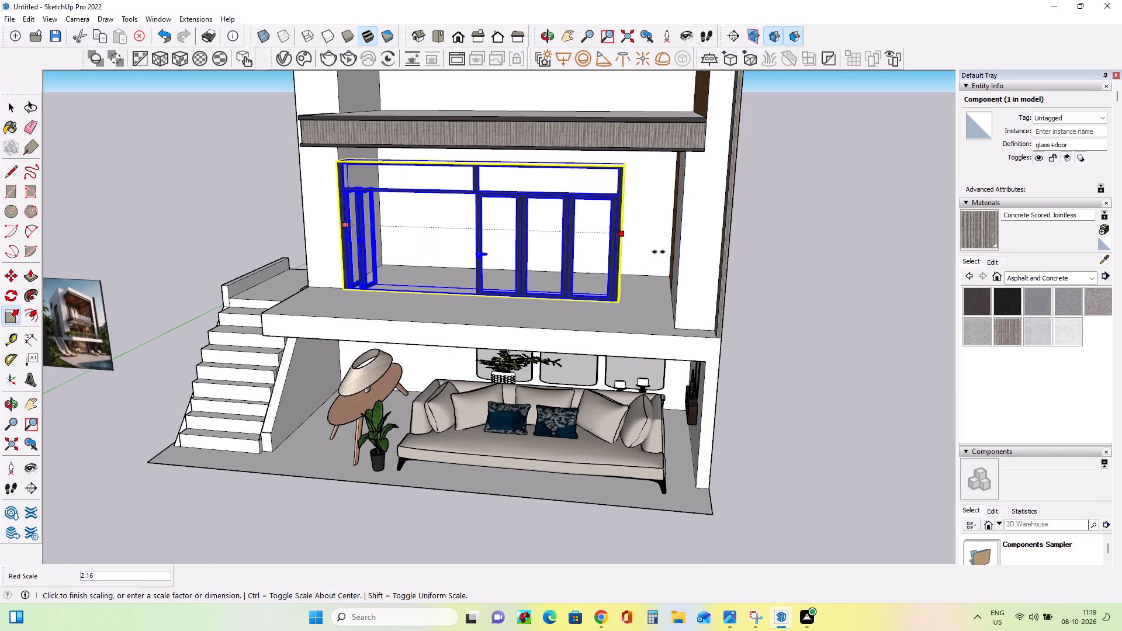
left_click(677, 258)
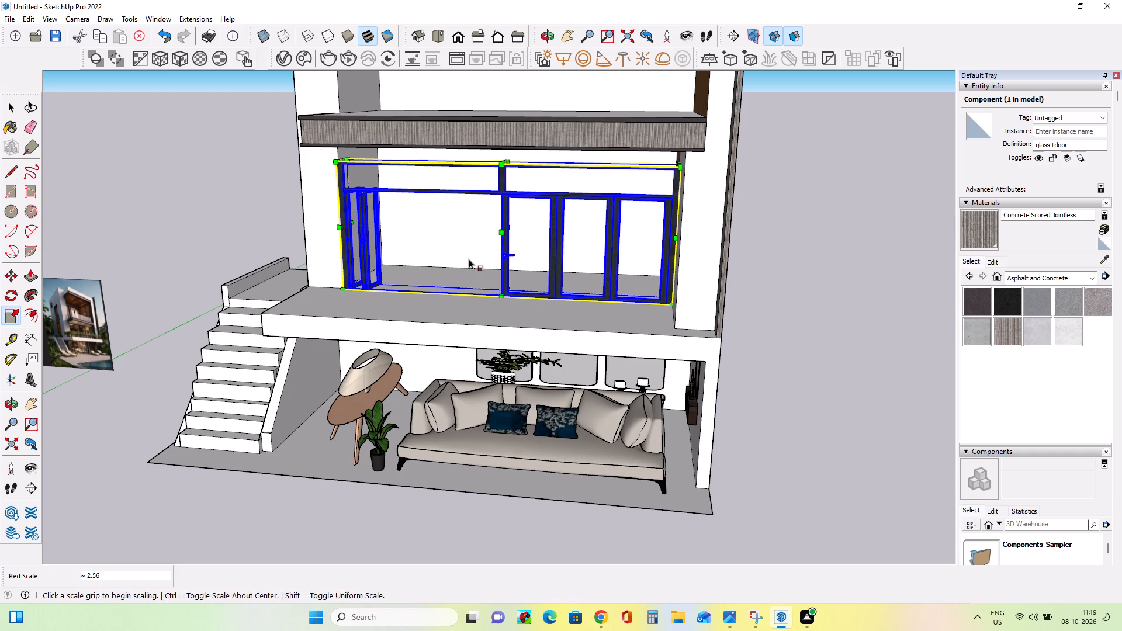
Scale the glass+door component's height by about 1.19 along the blue axis to reach the slab above, and deselect it.
middle_click_drag(469, 259, 593, 197)
scroll(510, 168, "up", 10)
middle_click_drag(509, 167, 510, 170)
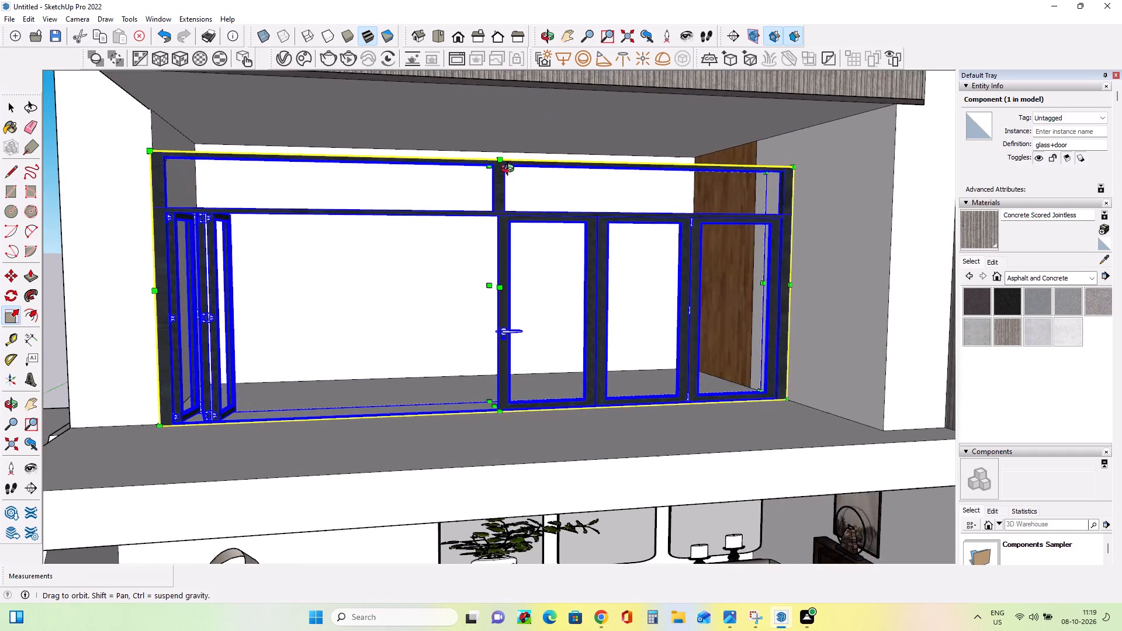
middle_click_drag(510, 170, 525, 212)
middle_click_drag(526, 215, 527, 220)
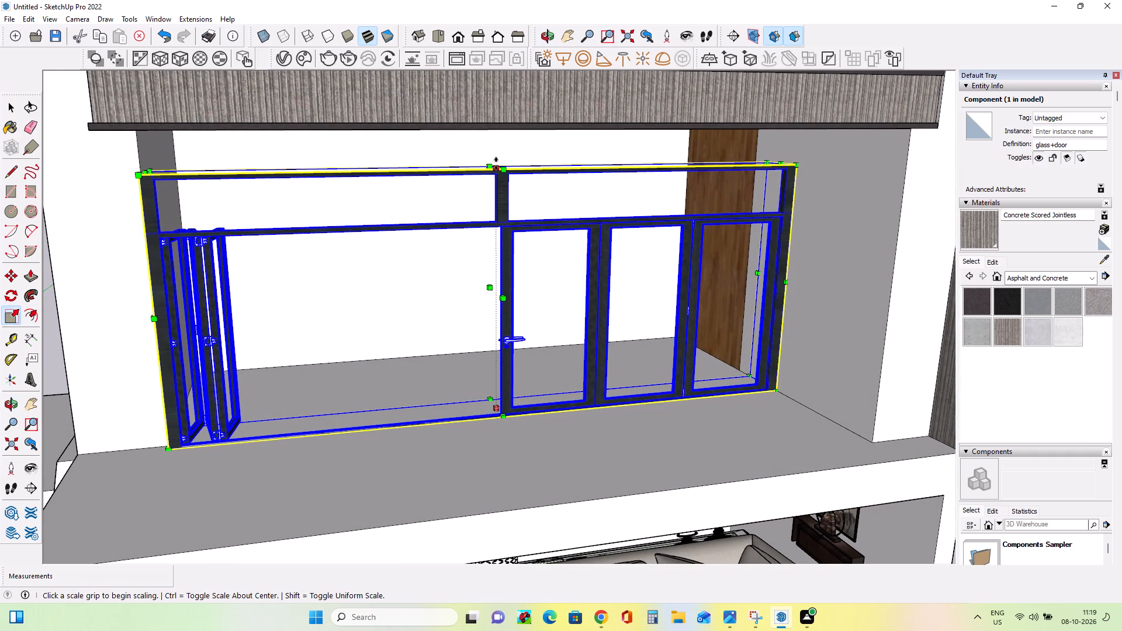
left_click(496, 164)
left_click(495, 117)
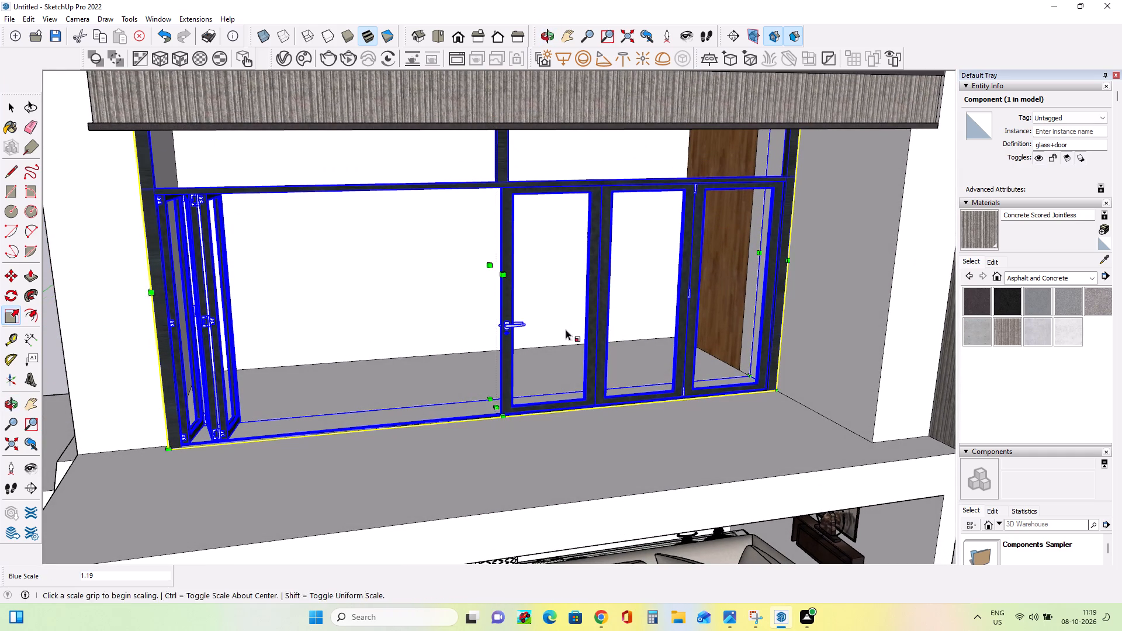
middle_click_drag(564, 330, 471, 308)
scroll(477, 310, "down", 5)
middle_click_drag(484, 315, 571, 338)
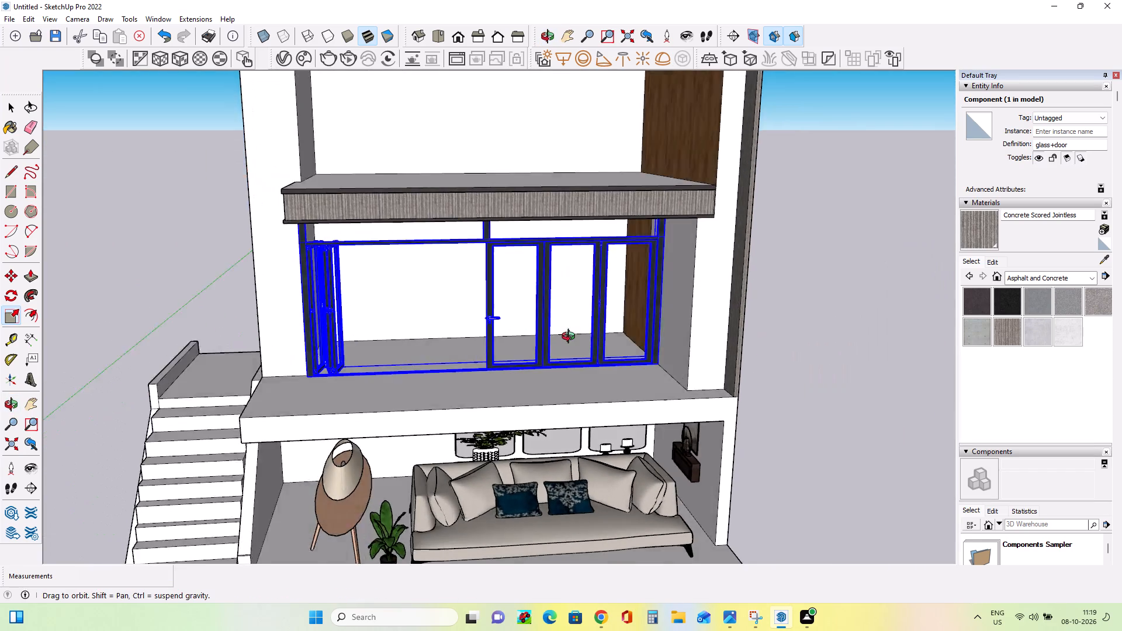
middle_click_drag(571, 338, 602, 342)
middle_click_drag(606, 337, 617, 330)
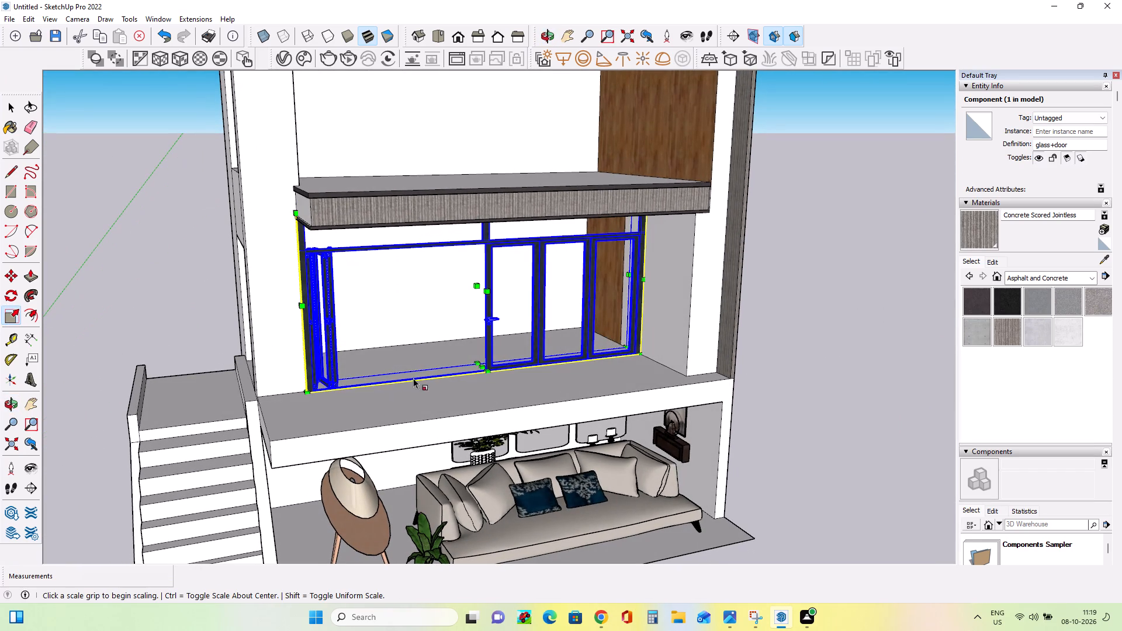
left_click(9, 104)
left_click(133, 235)
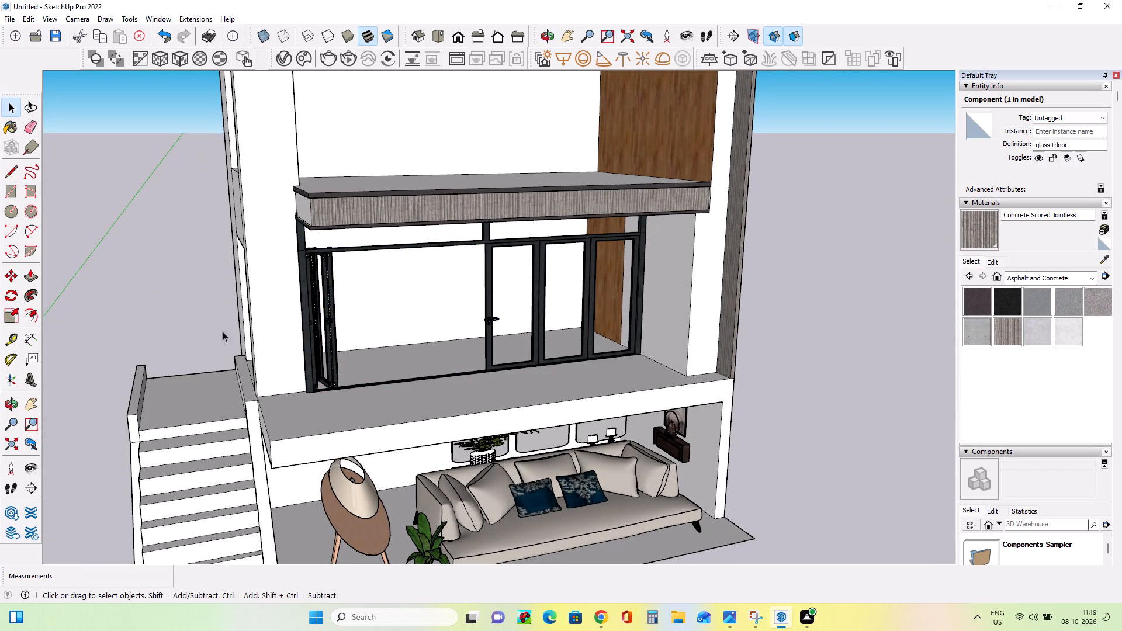
Examine the villa's front and stair side with the glass door fitted above the lounge, comparing it with the reference image.
middle_click_drag(233, 346, 178, 334)
scroll(254, 352, "down", 2)
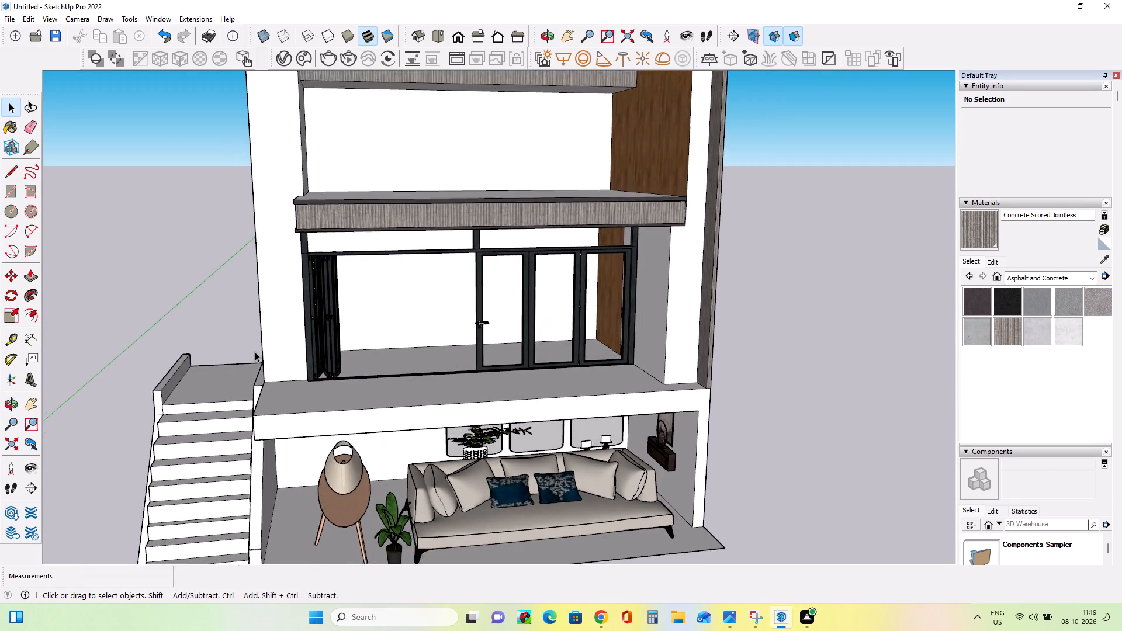
scroll(255, 352, "down", 3)
middle_click_drag(278, 421, 382, 424)
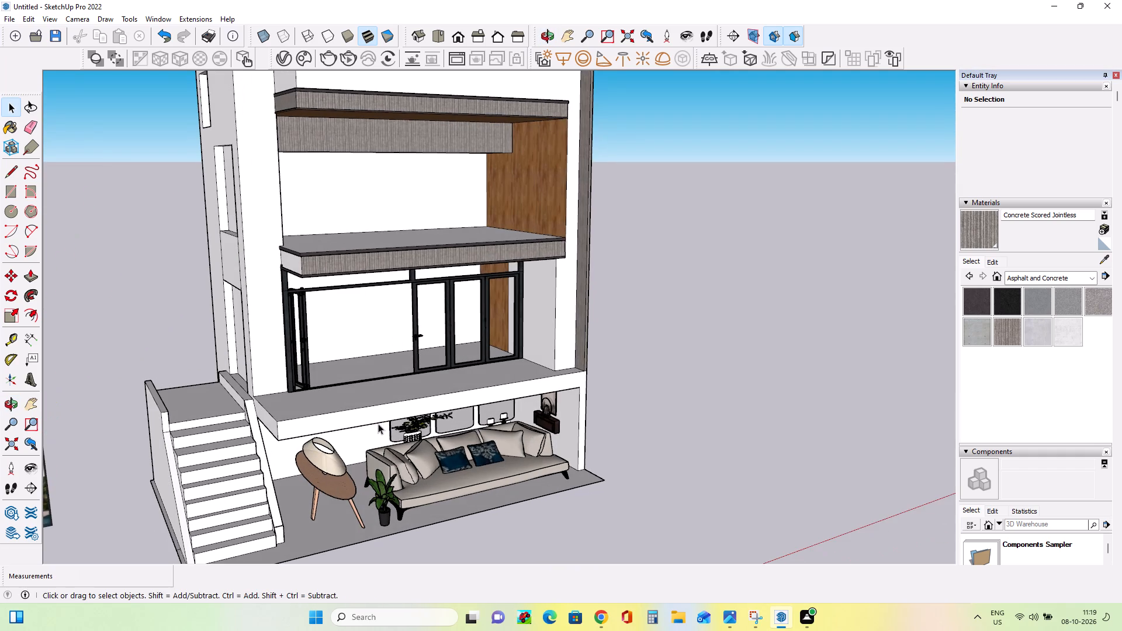
middle_click_drag(365, 423, 365, 429)
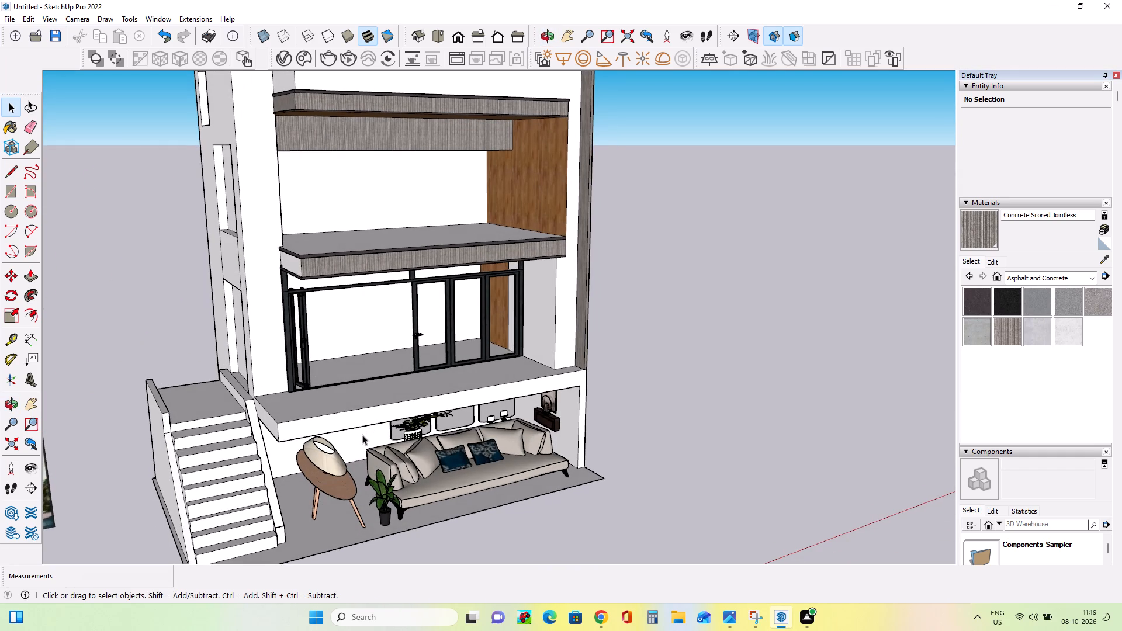
middle_click_drag(349, 435, 482, 408)
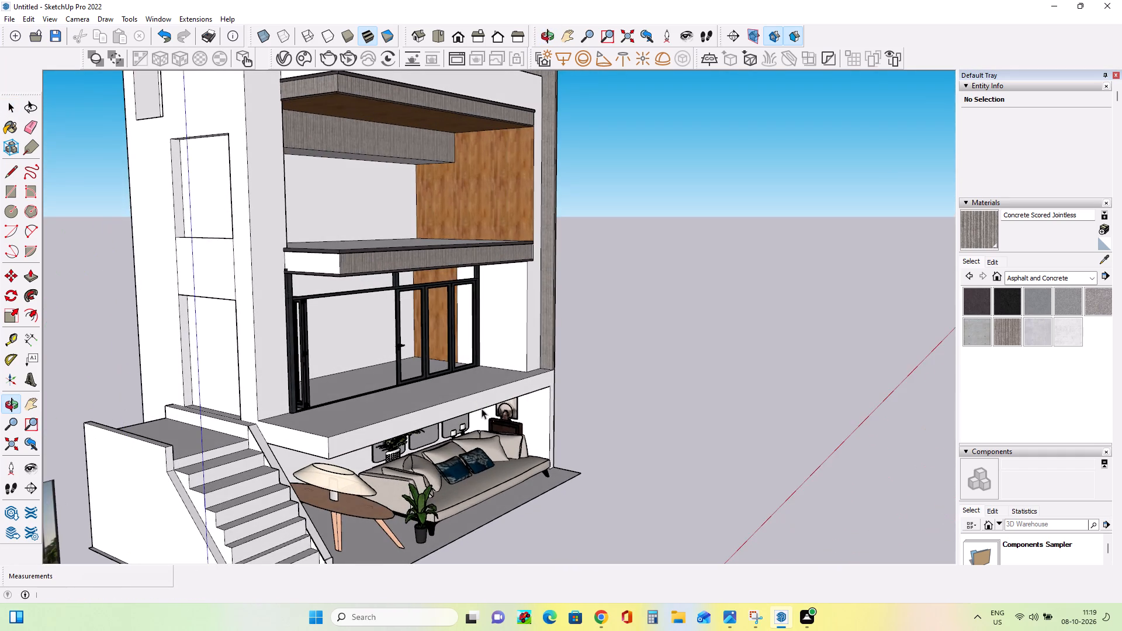
middle_click_drag(480, 408, 227, 417)
scroll(328, 411, "down", 2)
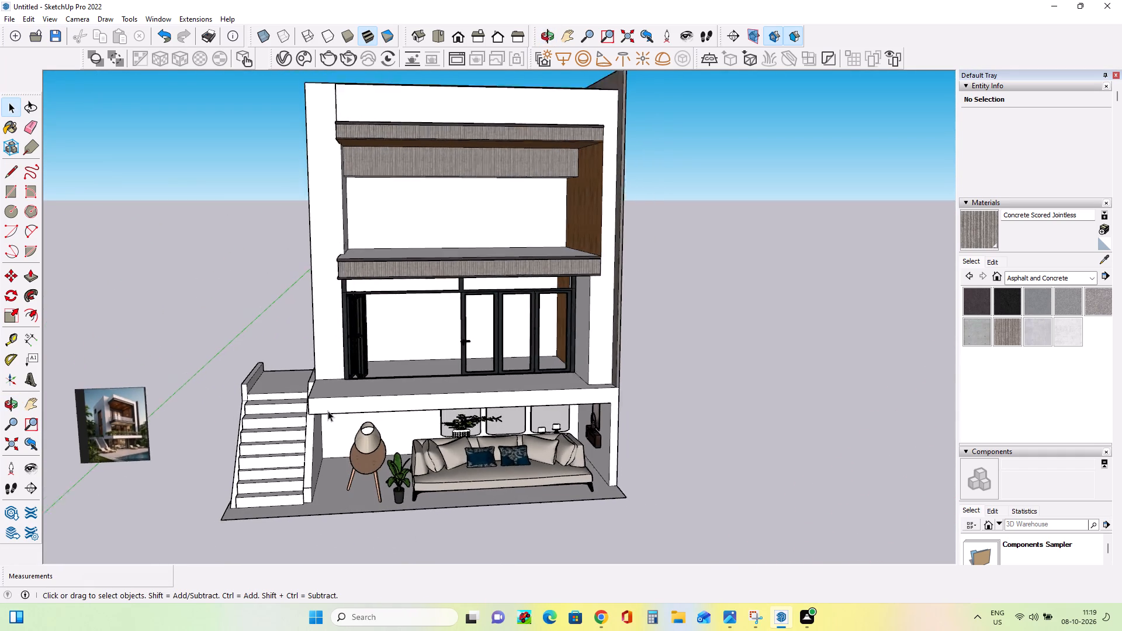
scroll(328, 411, "down", 1)
middle_click_drag(439, 440, 432, 429)
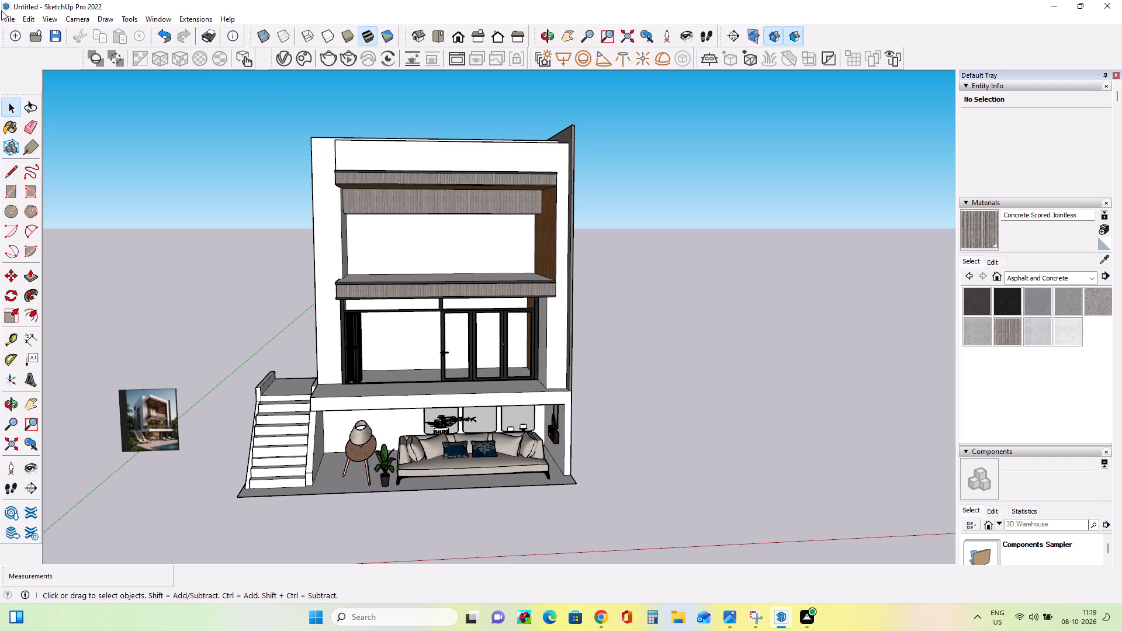
Import the PintuKacaToko model from Downloads and place it at the lounge opening's lower corner beside the stairs.
left_click(7, 16)
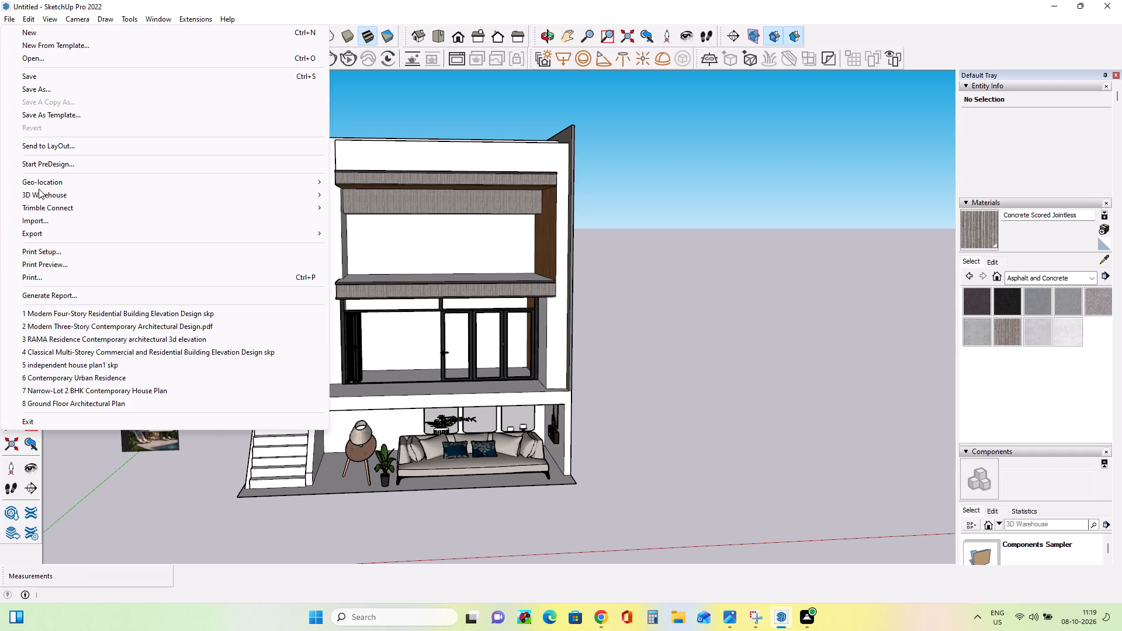
left_click(47, 224)
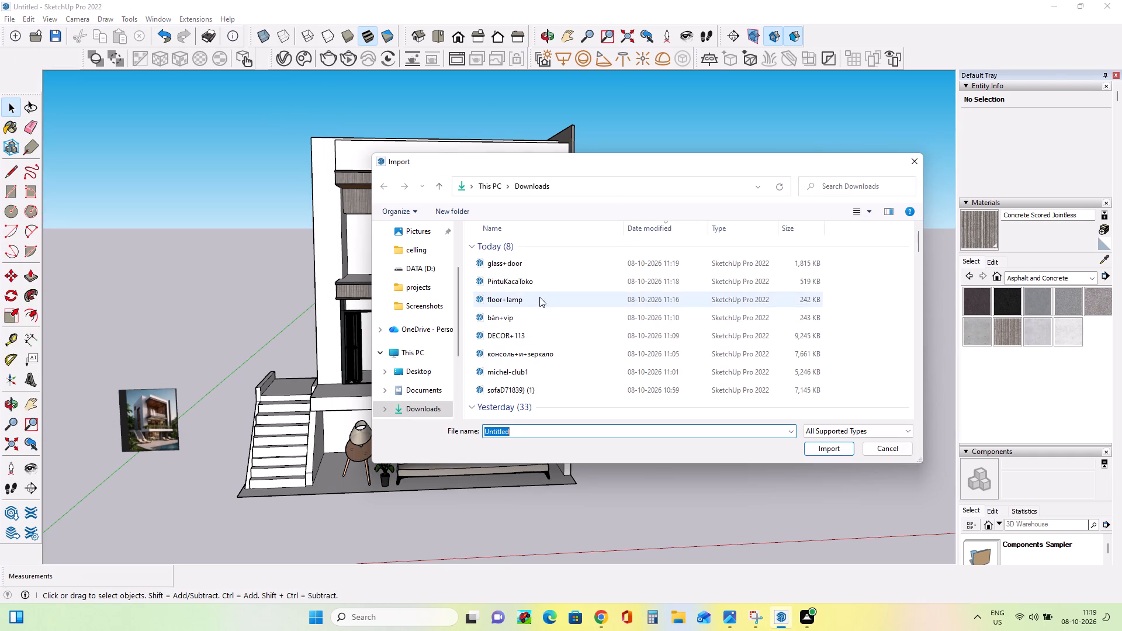
left_click(541, 283)
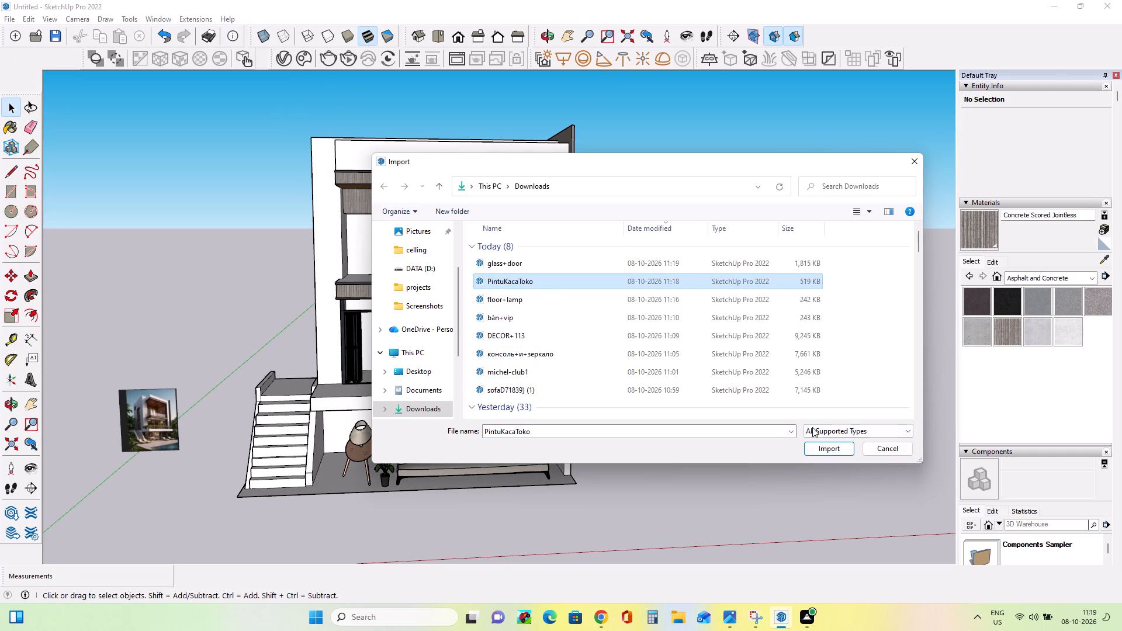
left_click(815, 445)
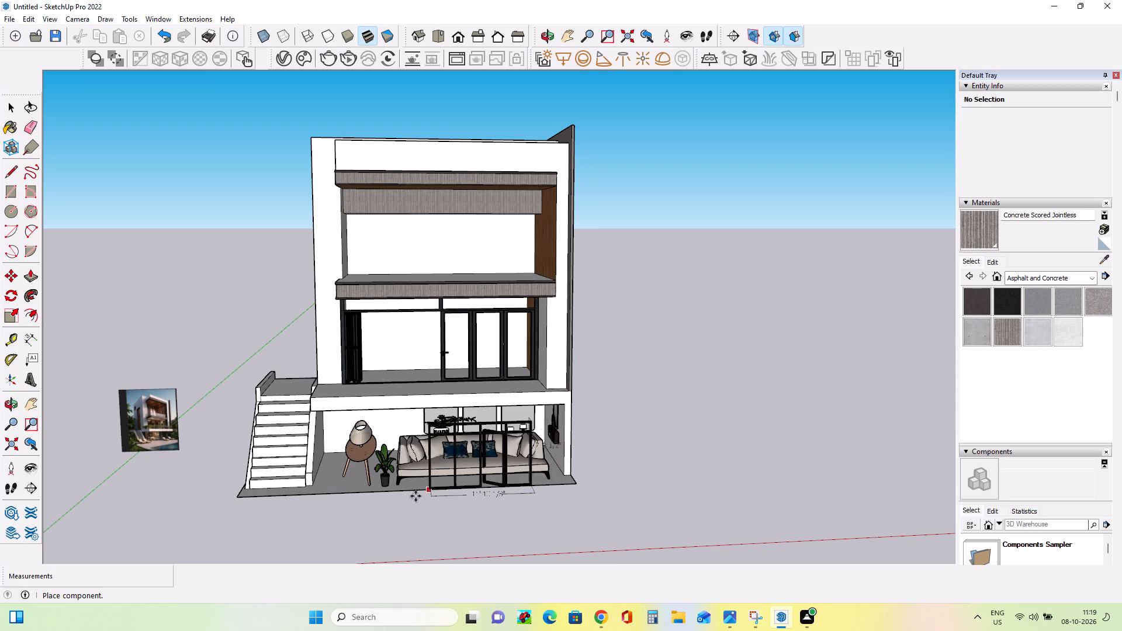
left_click(314, 484)
Move the PintuKacaToko door about 3' 2 3/4" outward to the front edge of the lounge floor near the stairs.
middle_click_drag(415, 481, 452, 449)
scroll(305, 479, "up", 3)
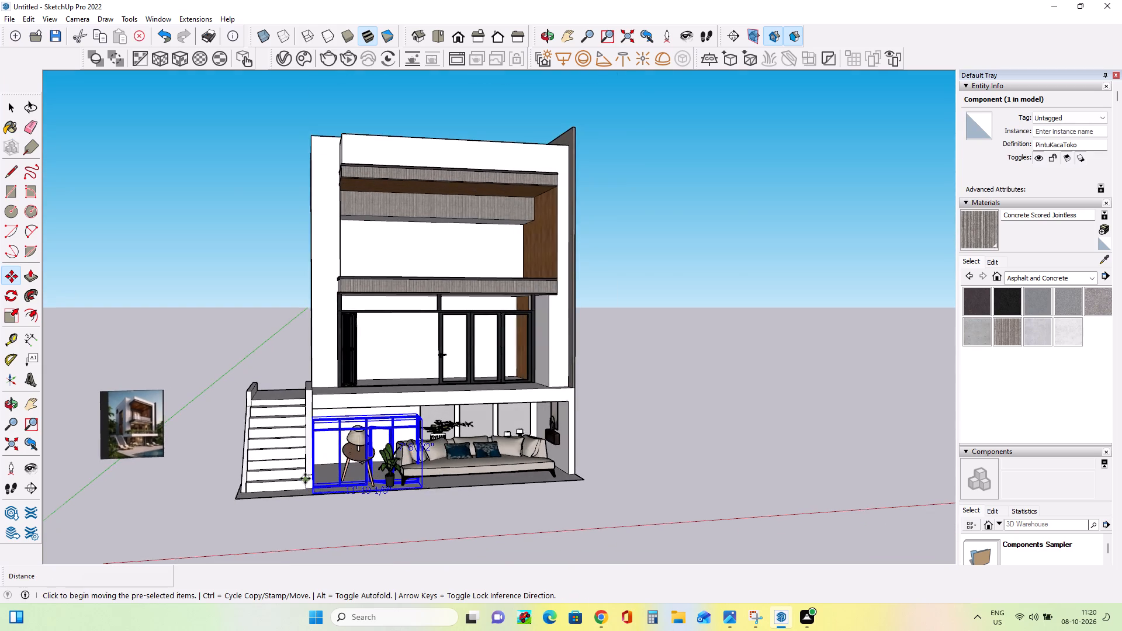
scroll(305, 479, "up", 6)
middle_click_drag(325, 504, 359, 581)
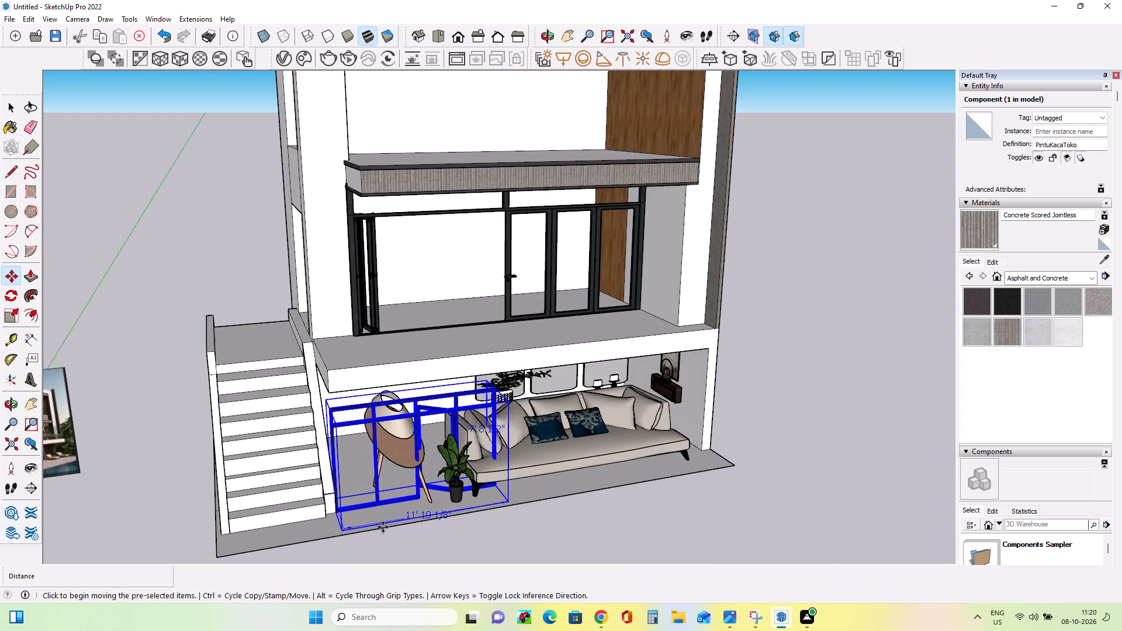
left_click(337, 509)
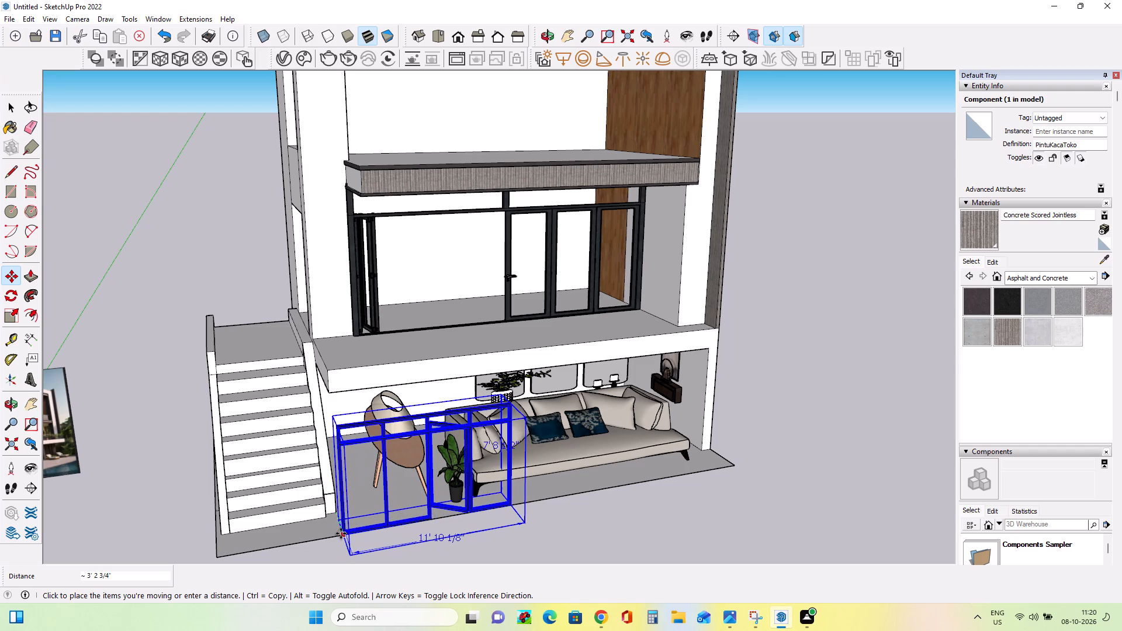
left_click(341, 533)
Scale the PintuKacaToko door's width by about 2.61 along the red axis to span the lounge opening.
scroll(331, 526, "up", 4)
scroll(332, 526, "down", 1)
scroll(332, 526, "up", 3)
middle_click_drag(335, 524, 408, 535)
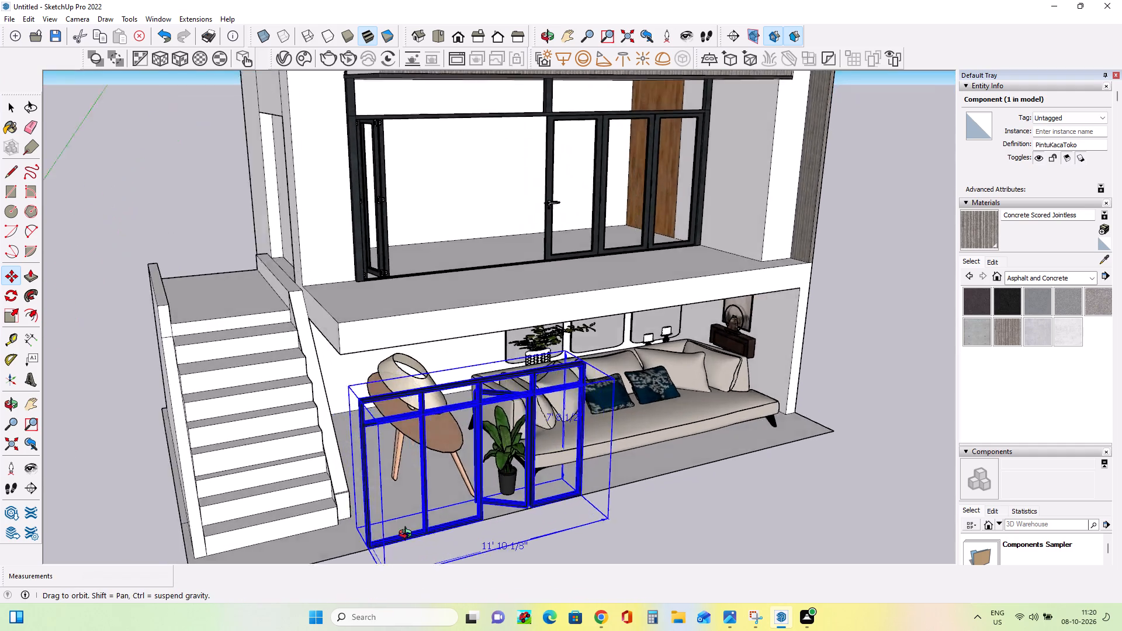
middle_click_drag(408, 535, 431, 526)
scroll(394, 549, "up", 4)
middle_click_drag(392, 546, 392, 545)
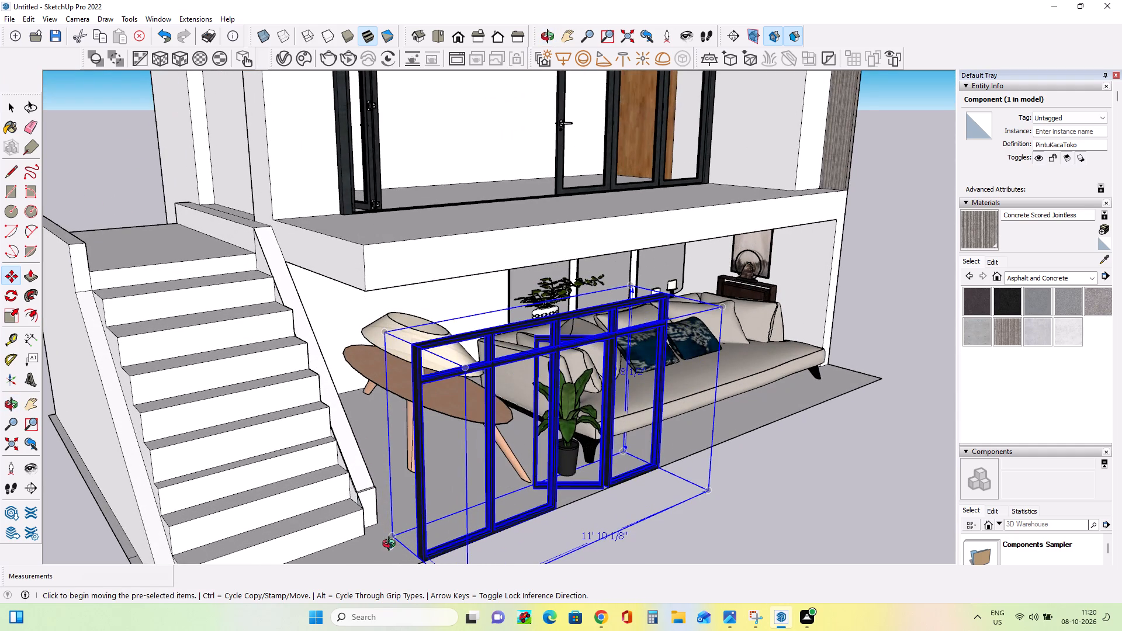
middle_click_drag(392, 545, 174, 500)
middle_click_drag(483, 534, 484, 551)
left_click(11, 318)
middle_click_drag(659, 435, 653, 435)
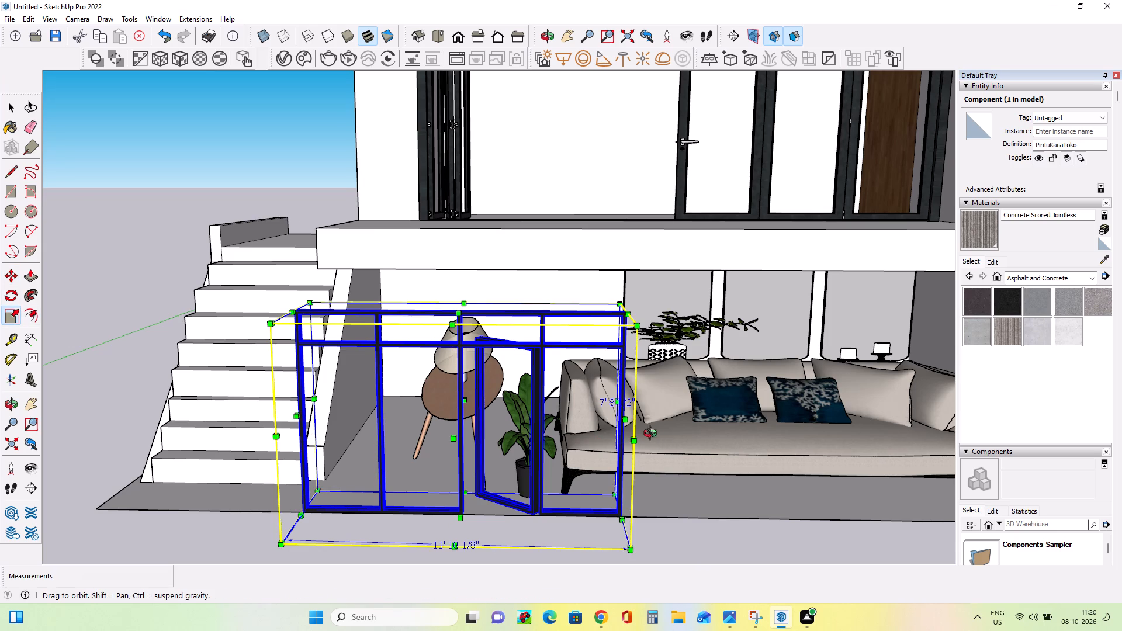
middle_click_drag(653, 435, 500, 400)
left_click(477, 394)
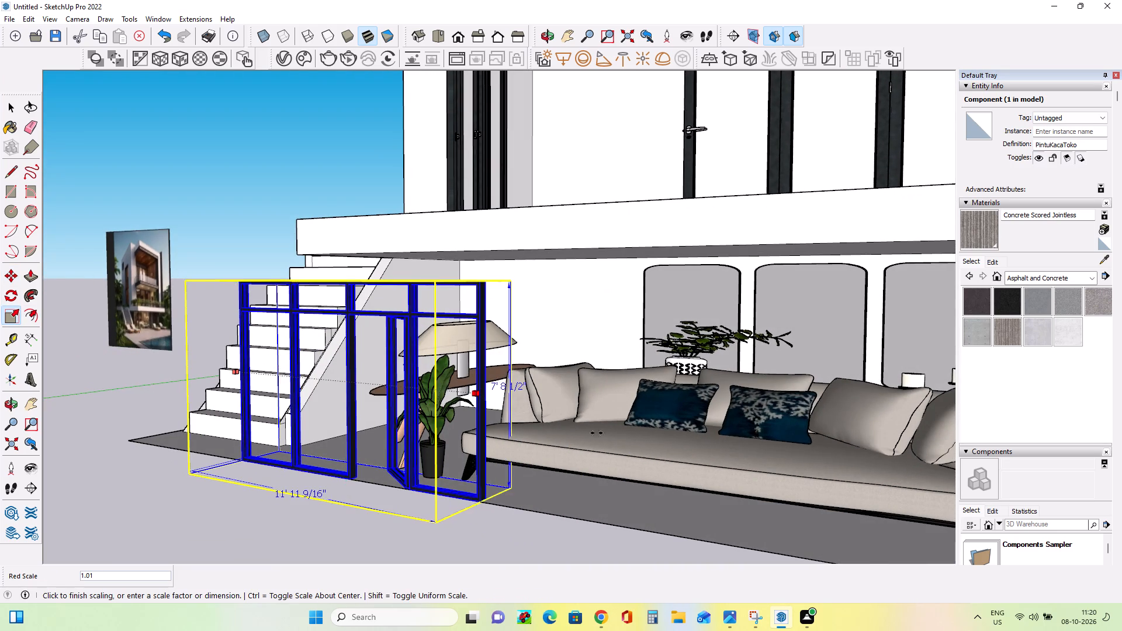
scroll(636, 448, "down", 14)
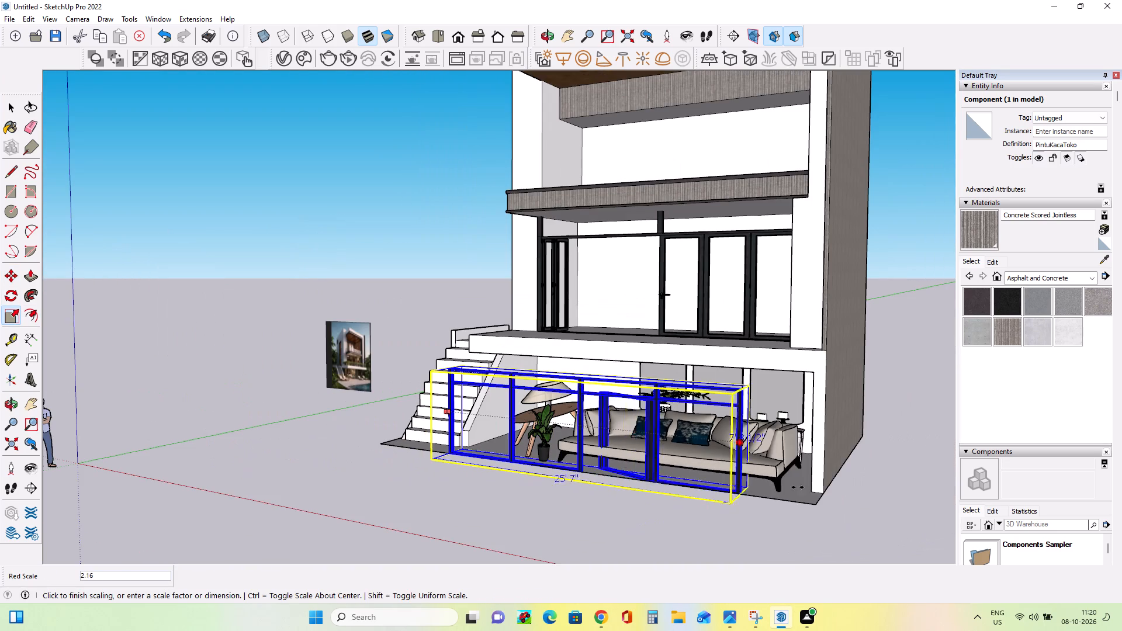
left_click(817, 481)
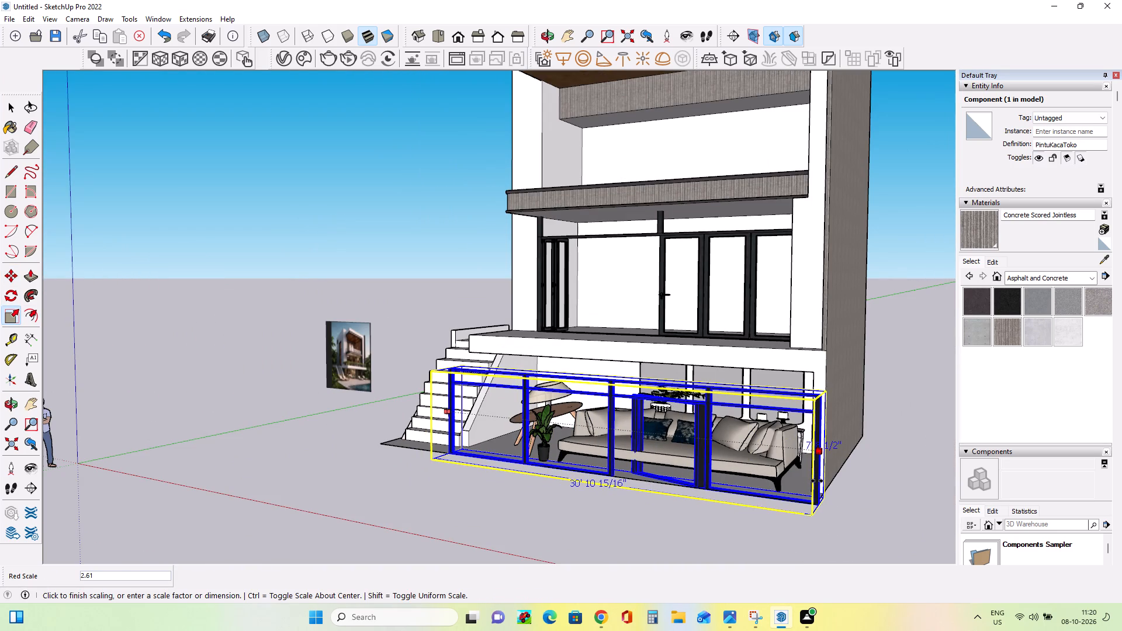
Scale the PintuKacaToko door's height by about 1.30 along the blue axis to reach the slab above the lounge.
middle_click_drag(590, 487, 702, 489)
middle_click_drag(600, 431, 634, 475)
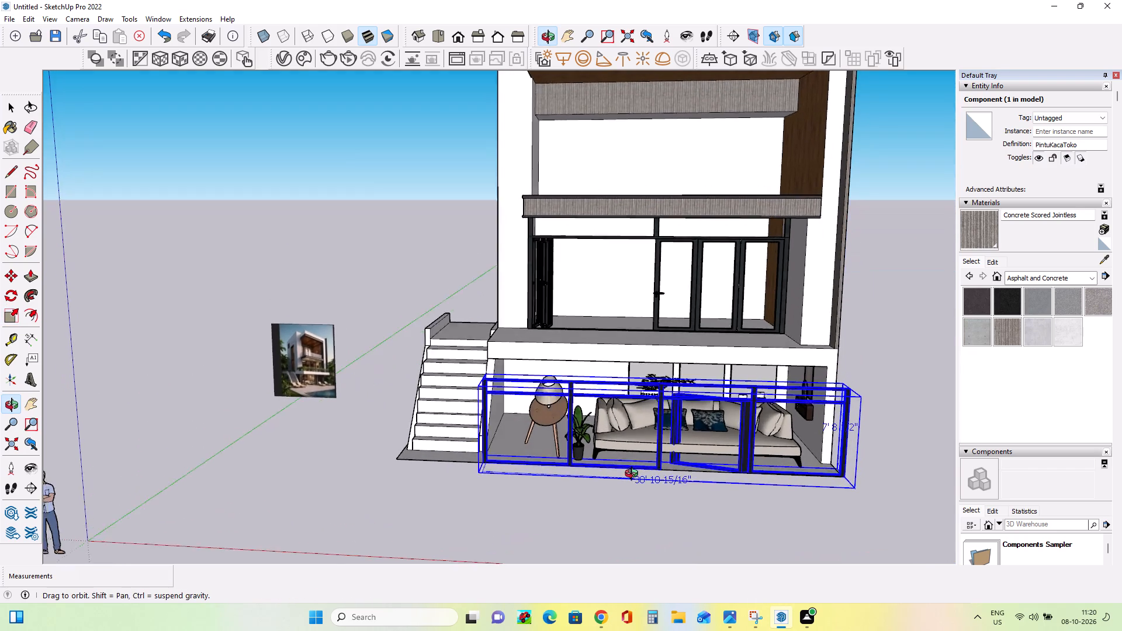
middle_click_drag(634, 475, 656, 500)
scroll(672, 385, "up", 4)
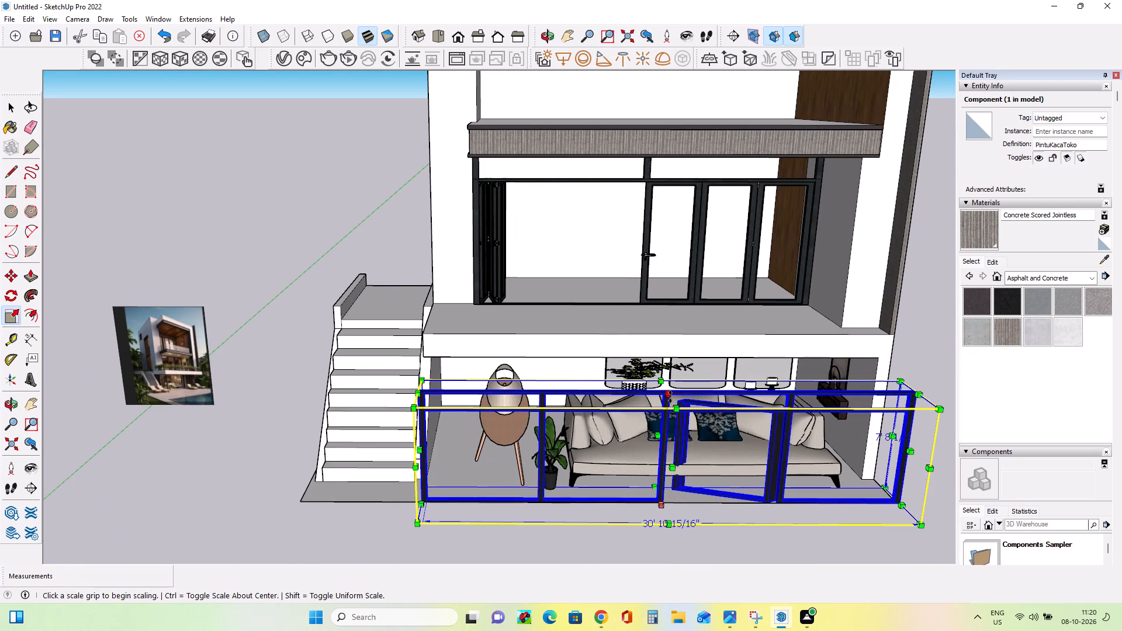
left_click(670, 397)
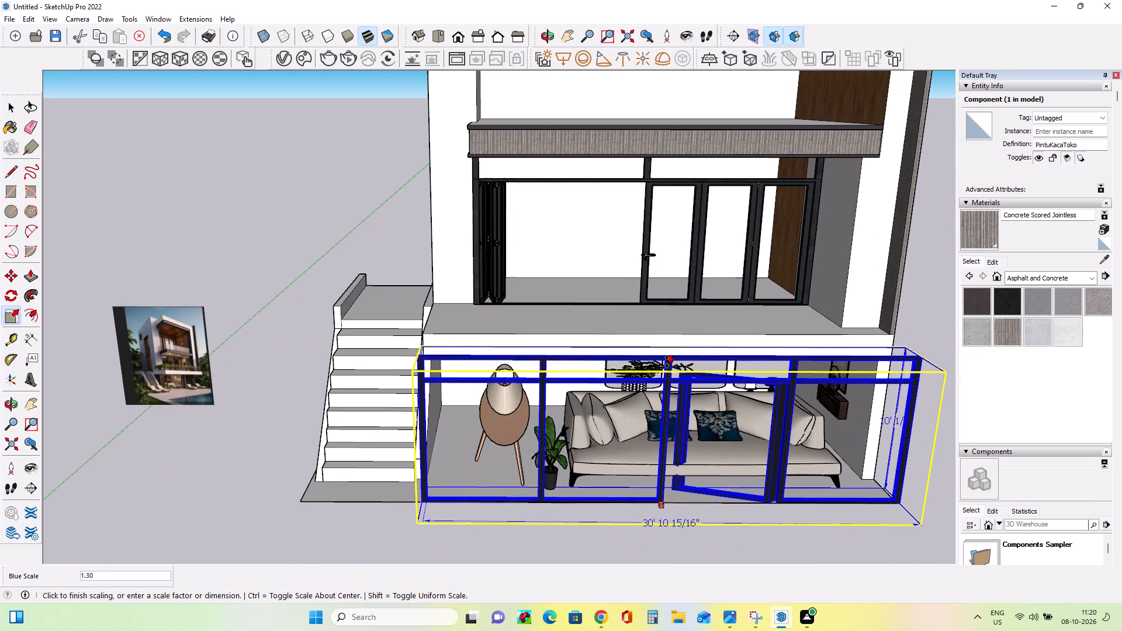
left_click(667, 359)
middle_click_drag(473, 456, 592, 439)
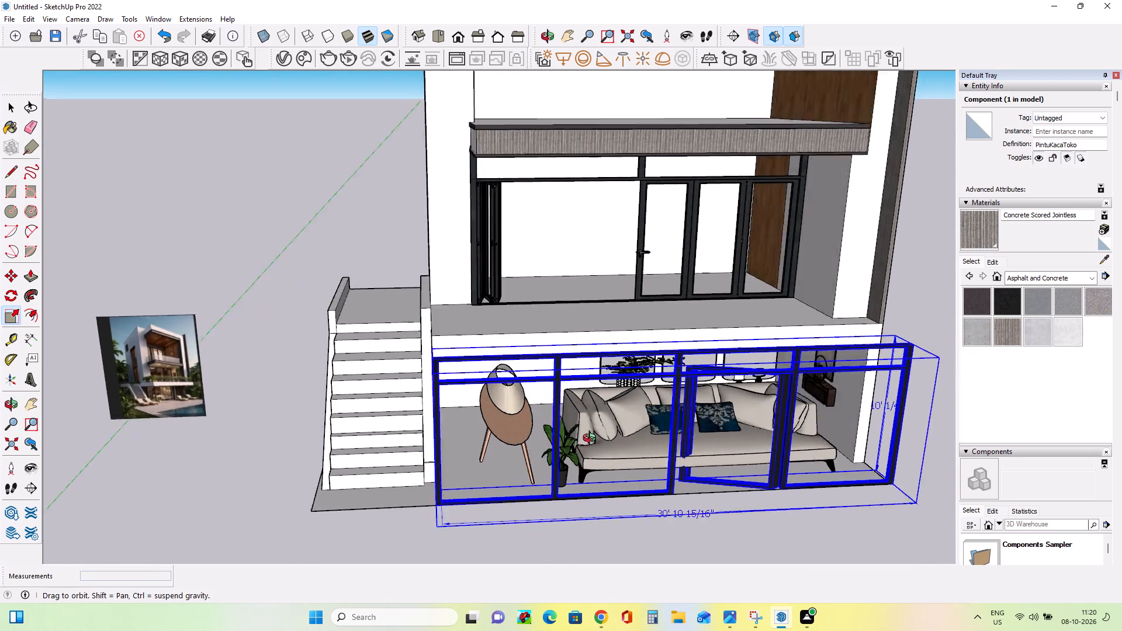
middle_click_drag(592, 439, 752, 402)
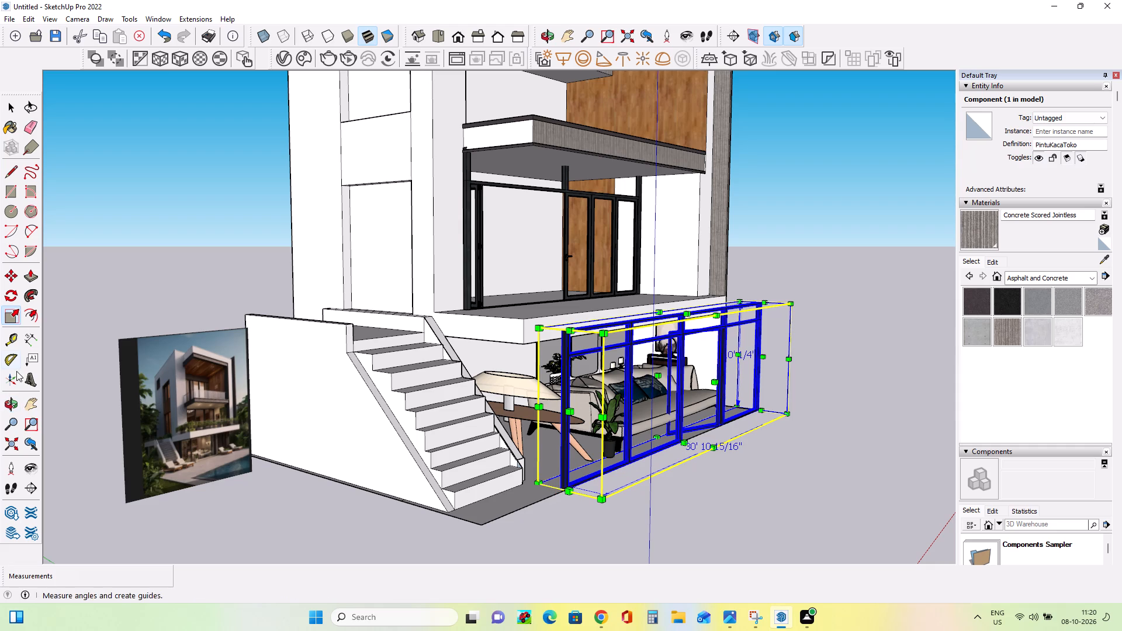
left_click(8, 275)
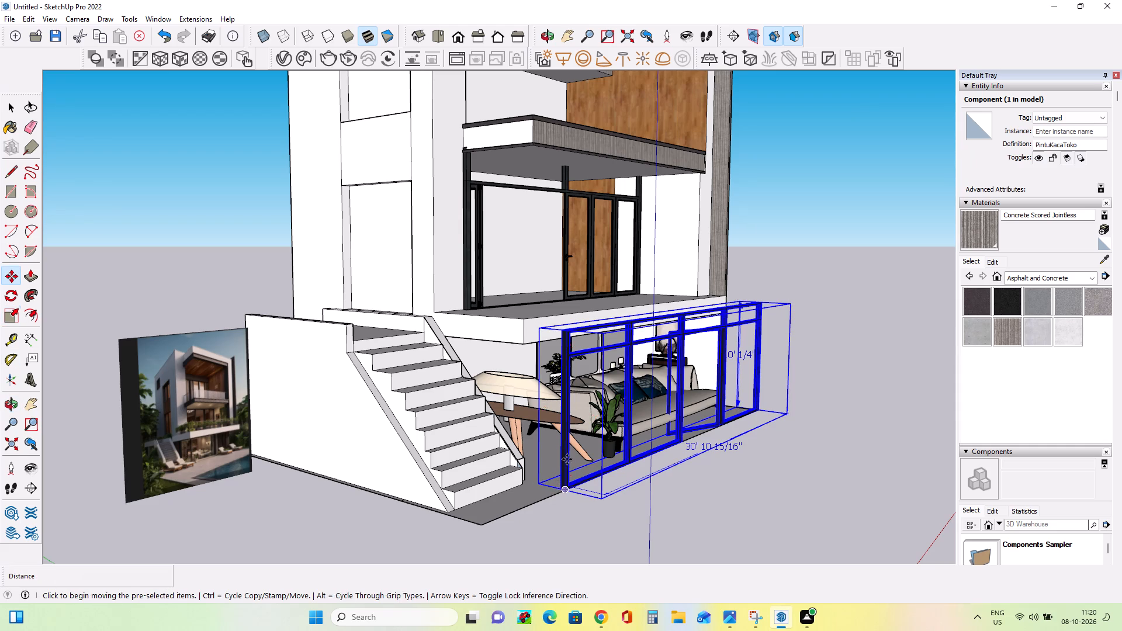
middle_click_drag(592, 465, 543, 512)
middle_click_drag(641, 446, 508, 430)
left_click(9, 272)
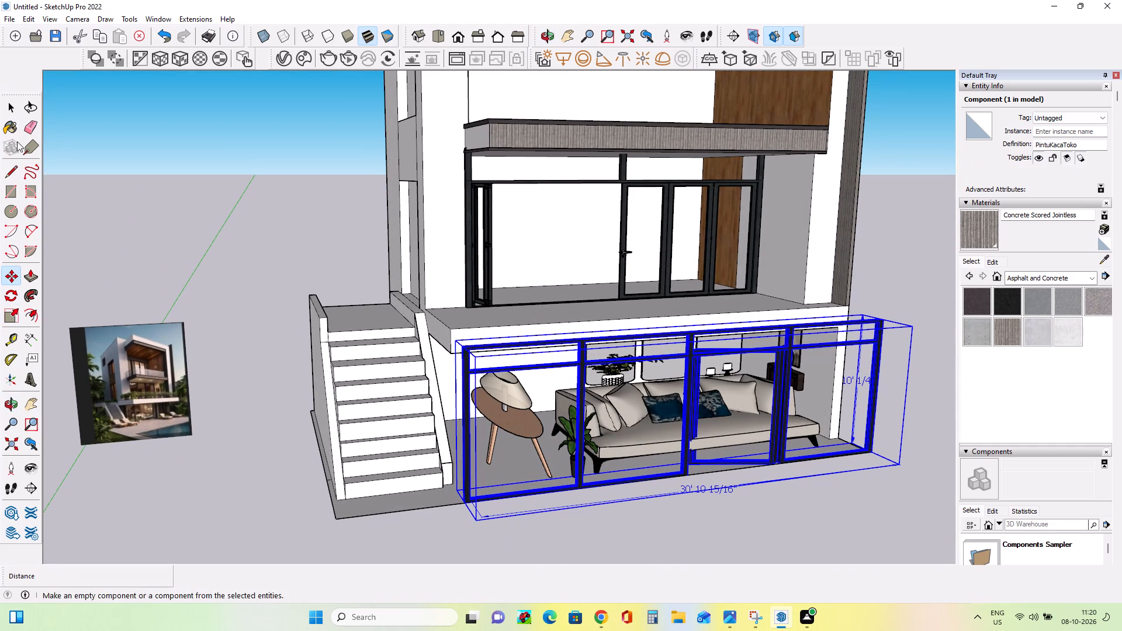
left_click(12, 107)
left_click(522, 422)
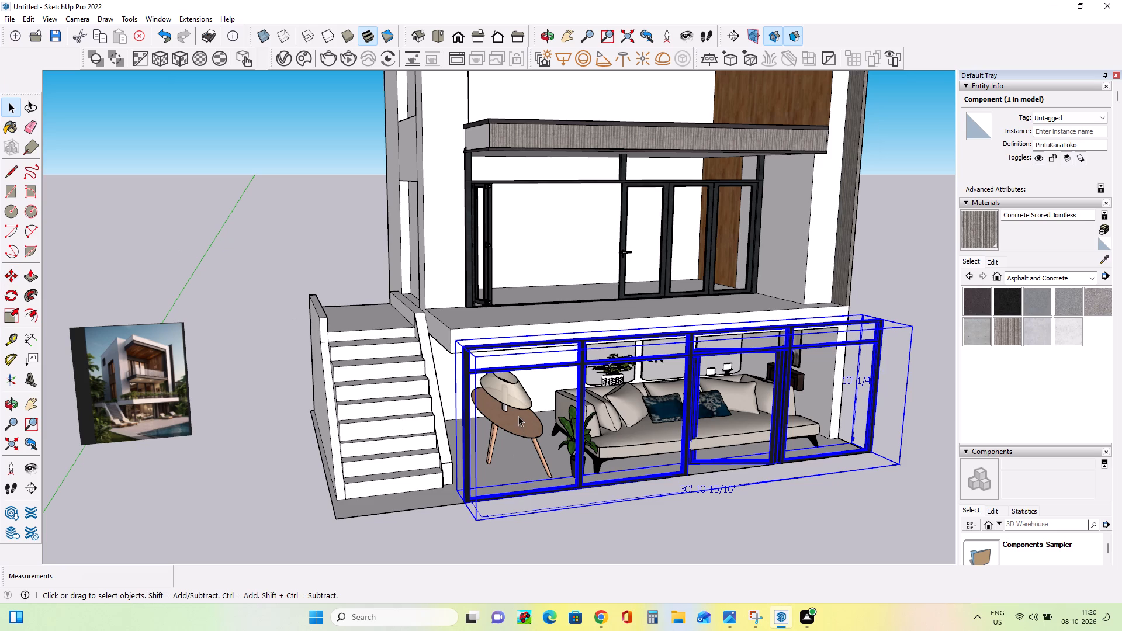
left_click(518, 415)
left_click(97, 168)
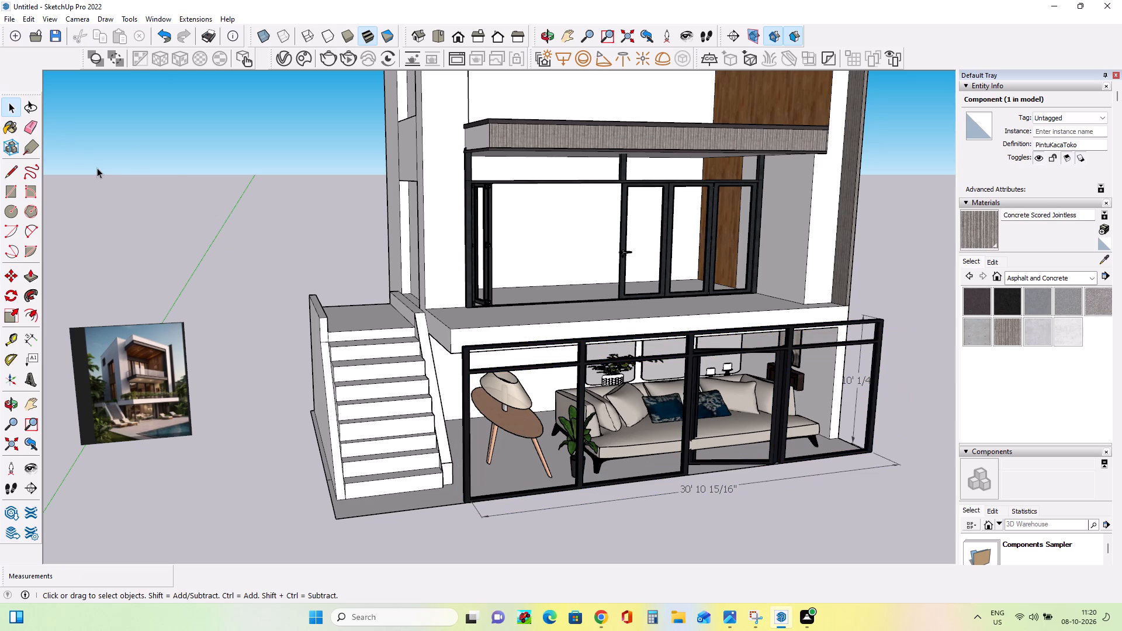
Scale the floor lamp side table's depth by about 0.62 along the green axis in the ground-floor lounge.
left_click(521, 413)
middle_click_drag(452, 407, 500, 430)
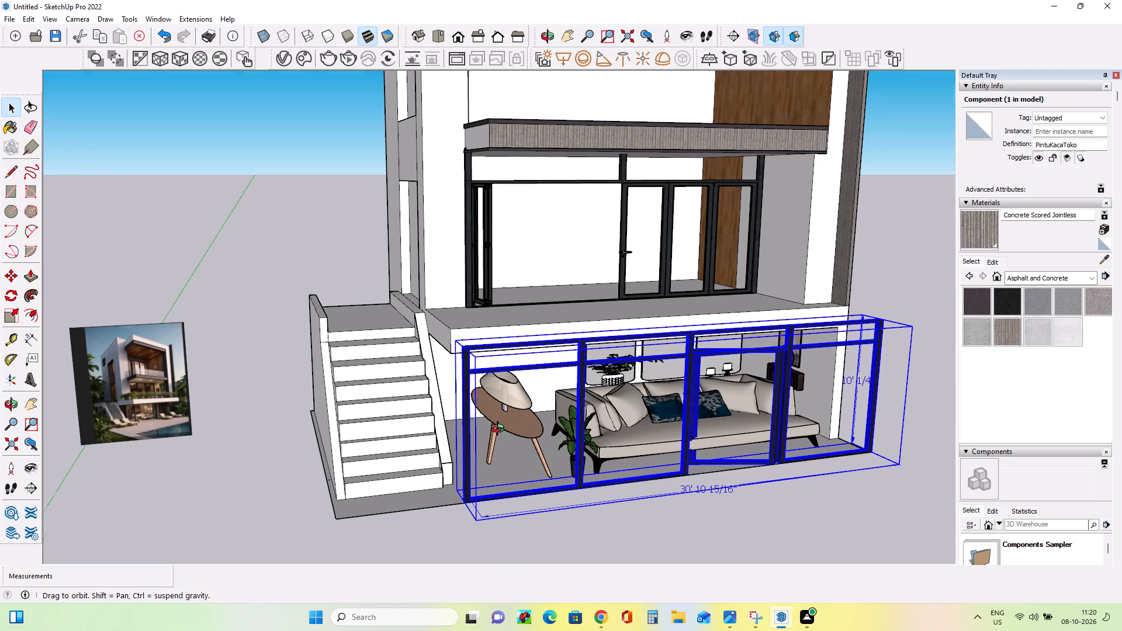
middle_click_drag(500, 430, 612, 441)
left_click(499, 400)
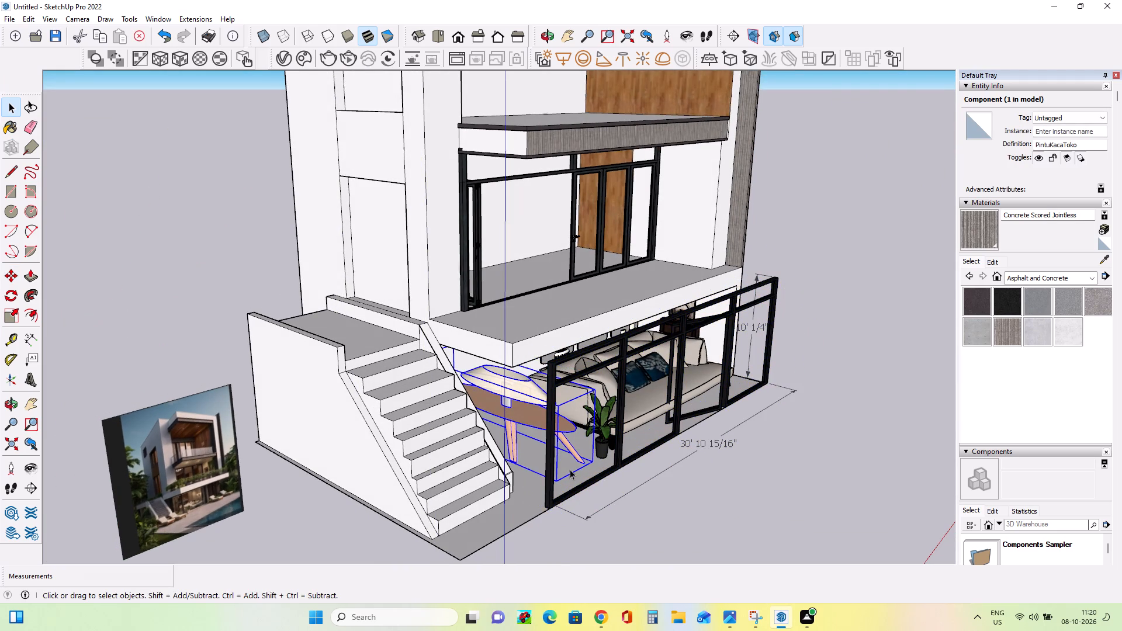
middle_click_drag(581, 470, 589, 476)
left_click(9, 318)
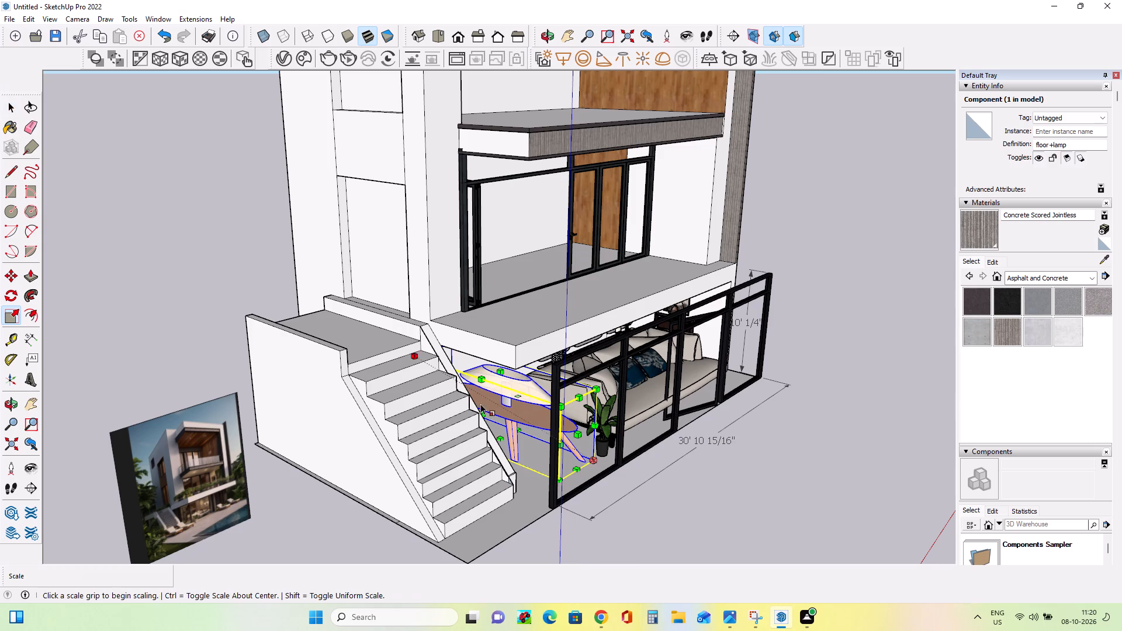
left_click(576, 435)
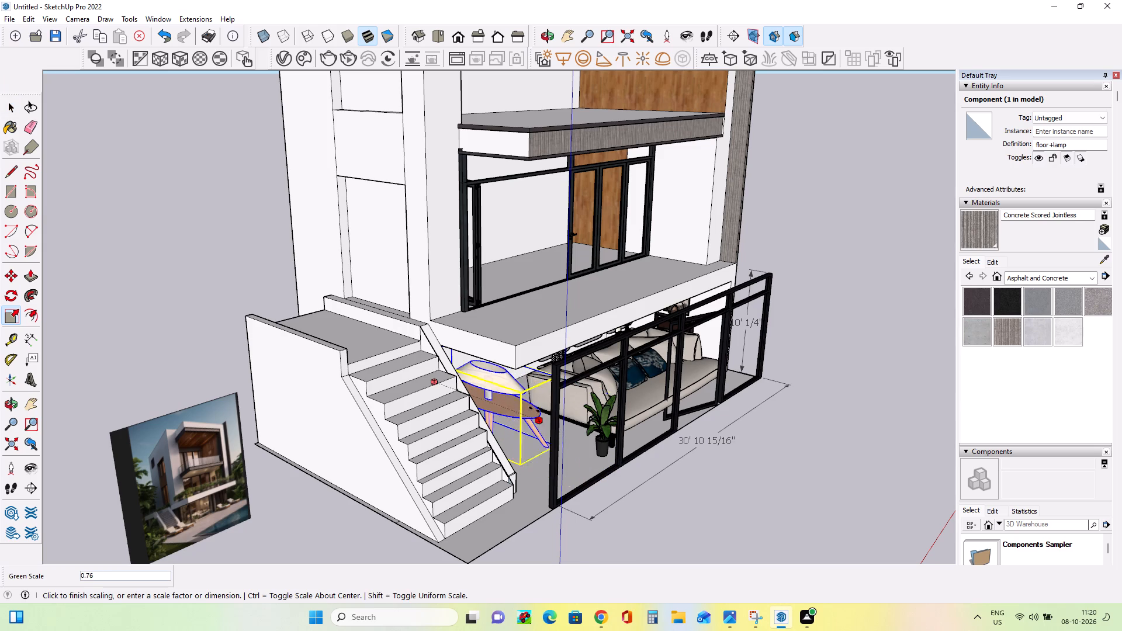
left_click(523, 408)
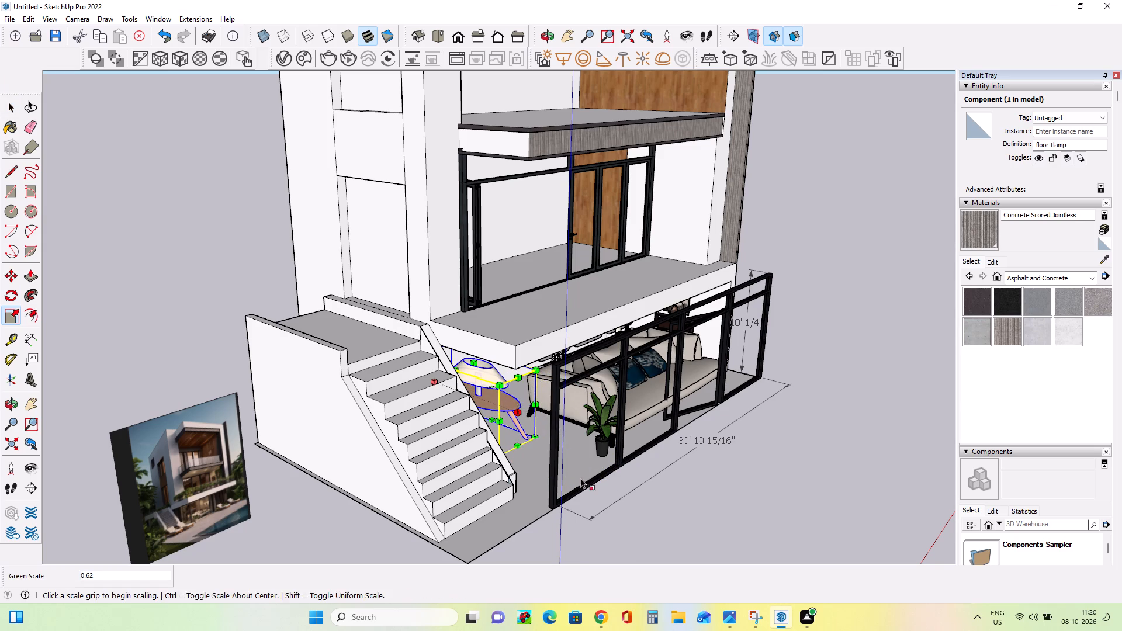
Move the floor lamp side table about 9 7/8" towards the front of the lounge.
middle_click_drag(602, 478, 414, 469)
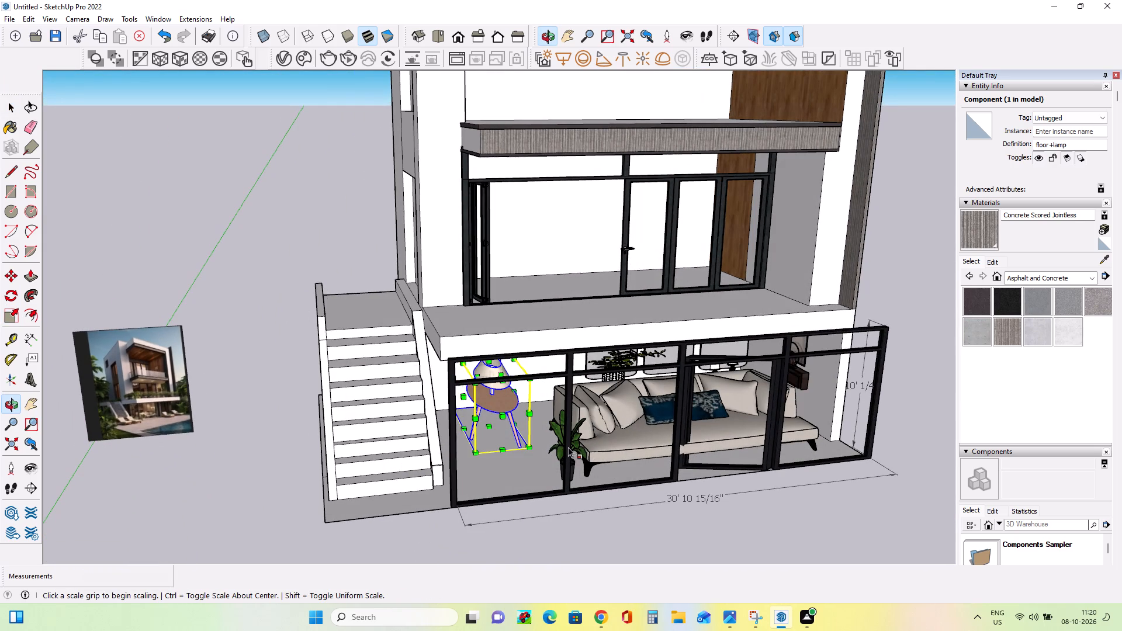
middle_click_drag(306, 488, 372, 515)
middle_click_drag(415, 525, 476, 531)
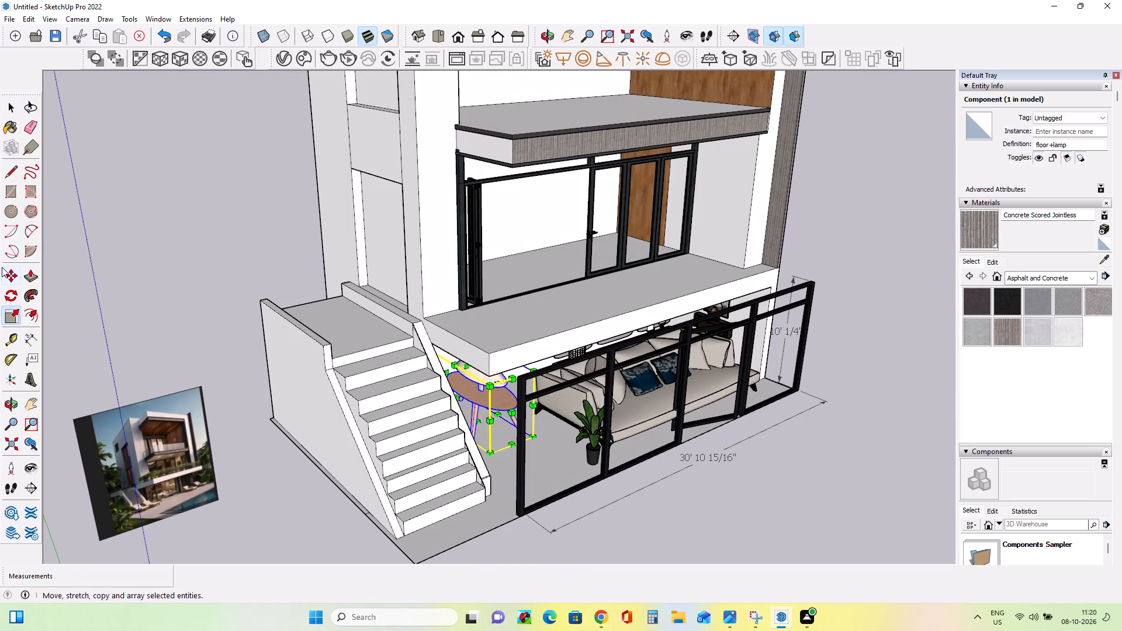
left_click(6, 276)
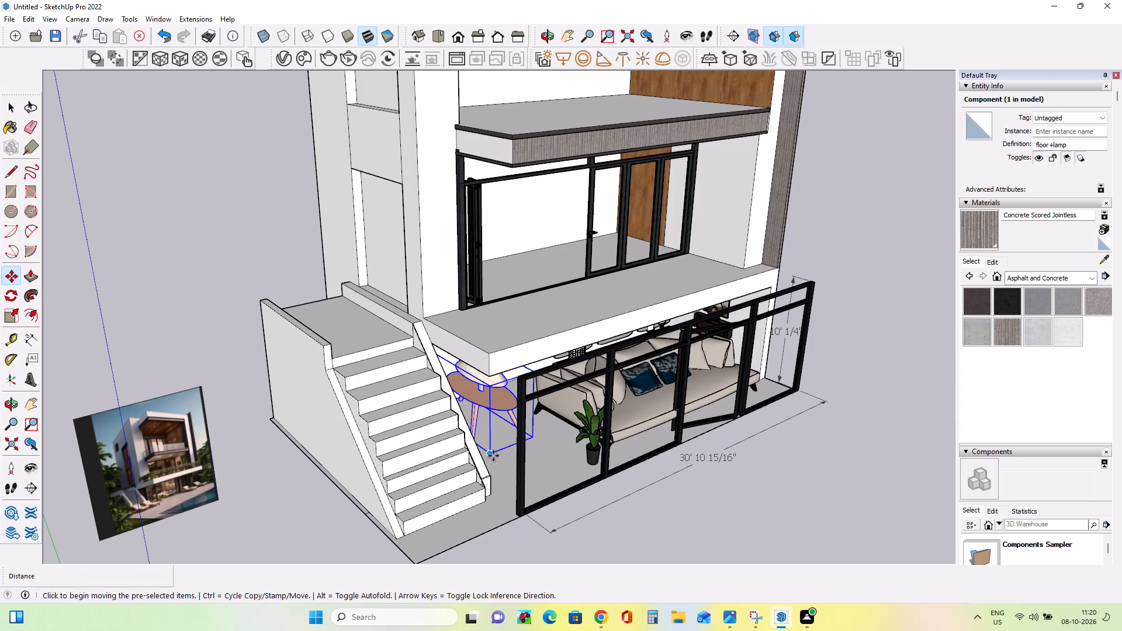
left_click(493, 456)
left_click(493, 463)
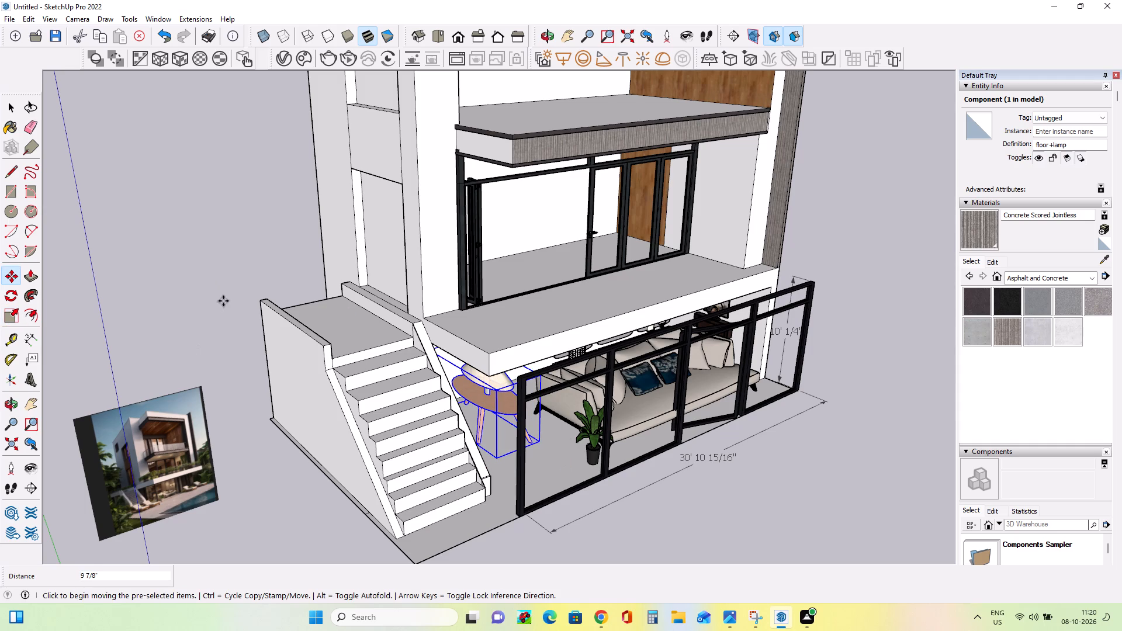
Move the Plant Banana away from the front glass door onto the lounge floor between the floor lamp table and the sofa.
left_click(8, 111)
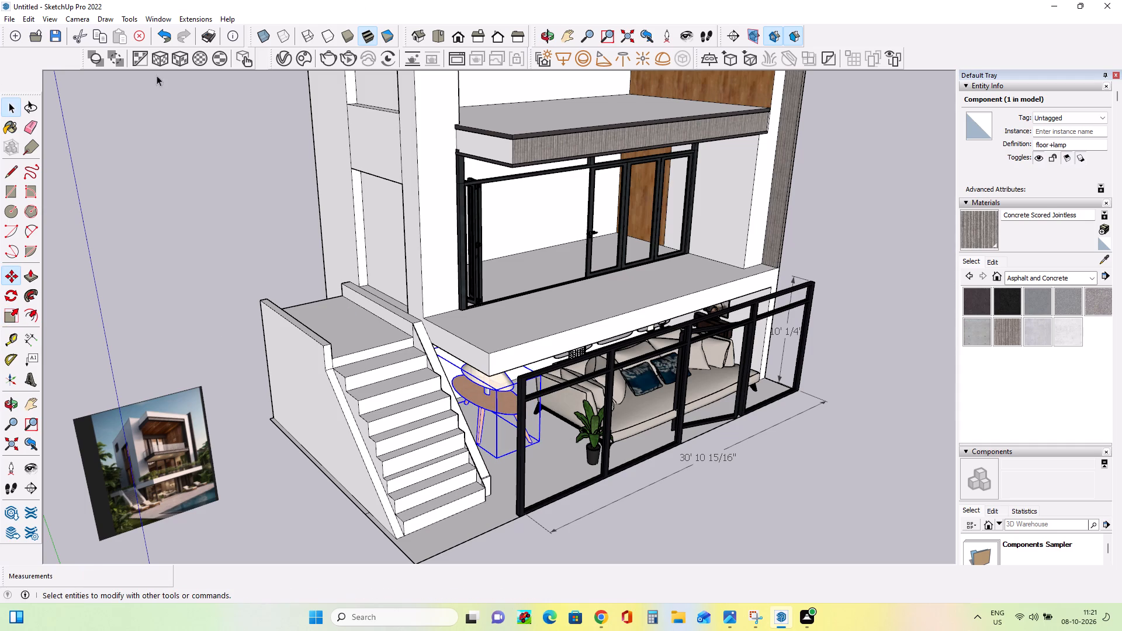
left_click(589, 421)
middle_click_drag(527, 438, 770, 456)
left_click(584, 394)
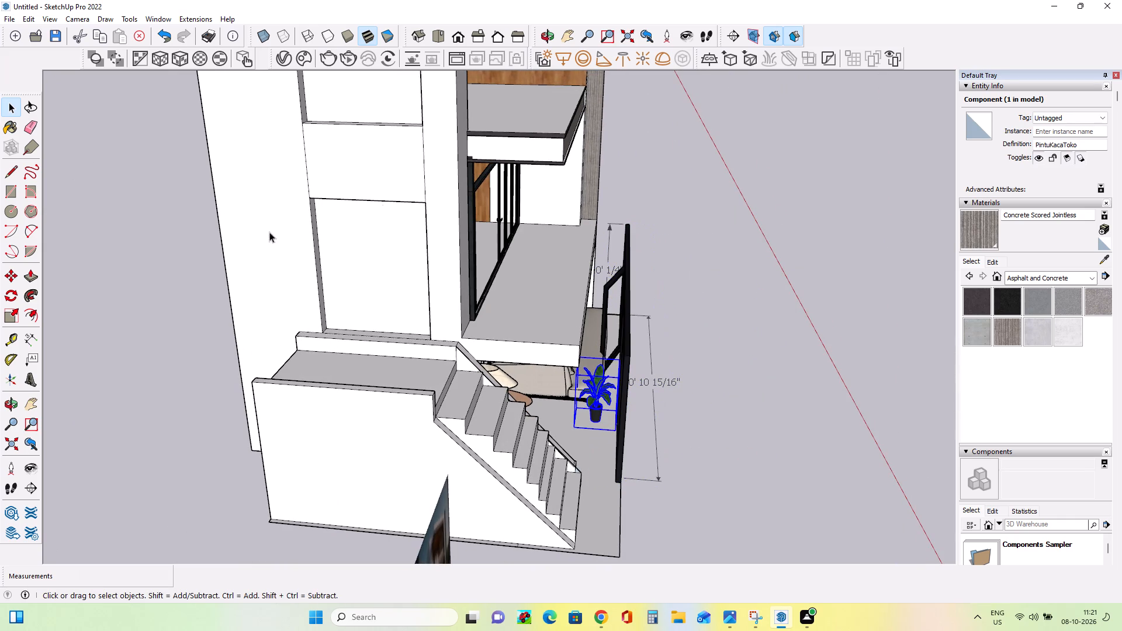
left_click(6, 279)
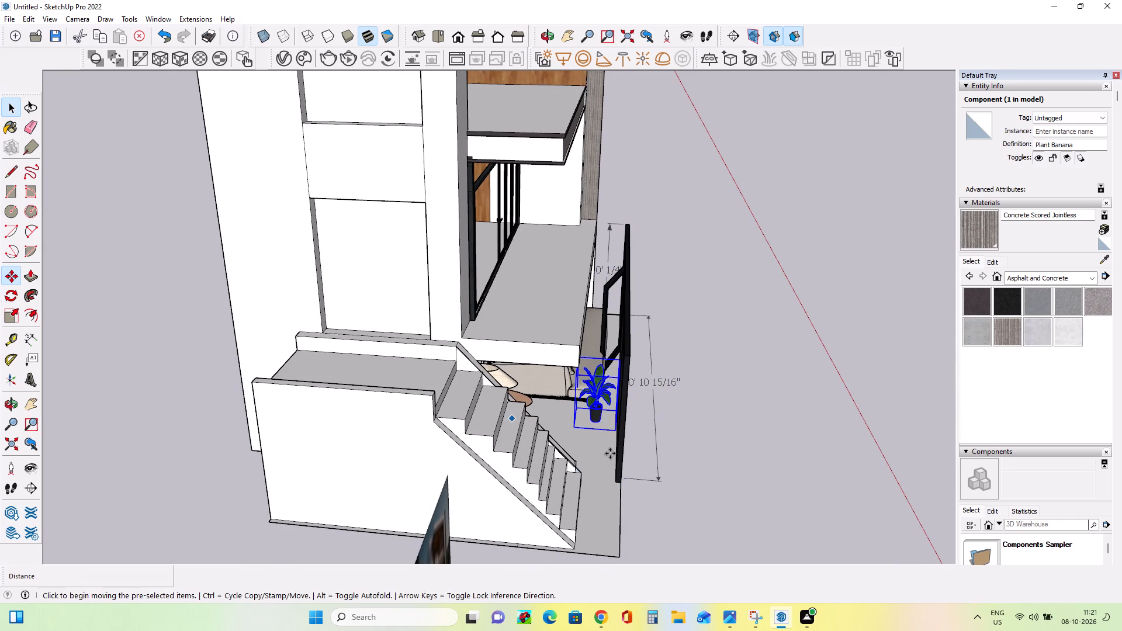
left_click(577, 425)
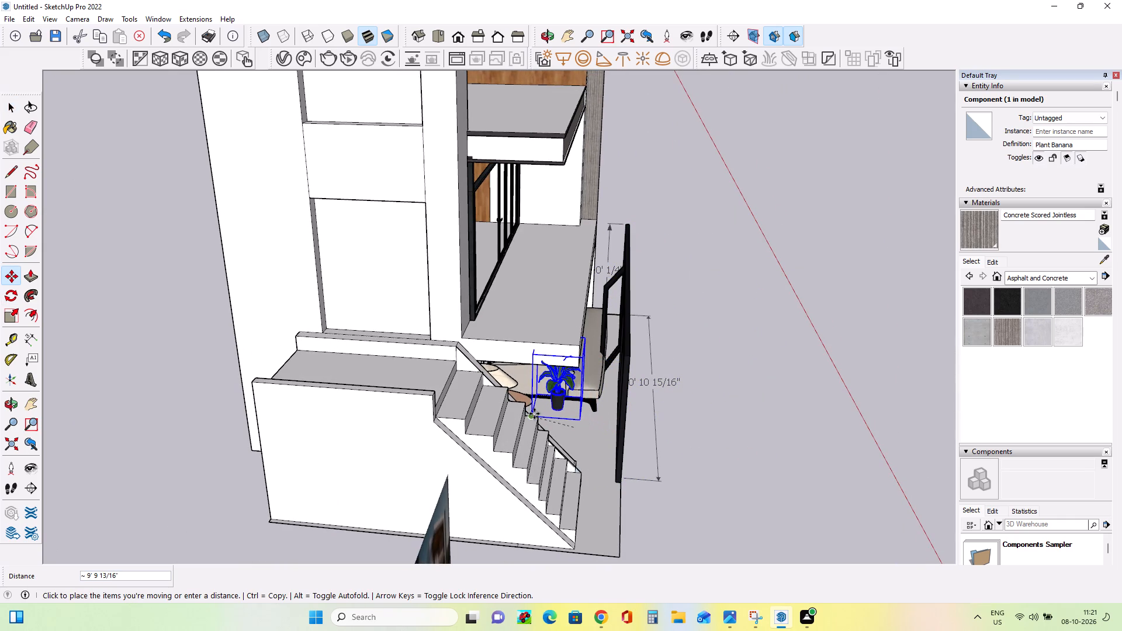
left_click(535, 416)
middle_click_drag(683, 423, 529, 417)
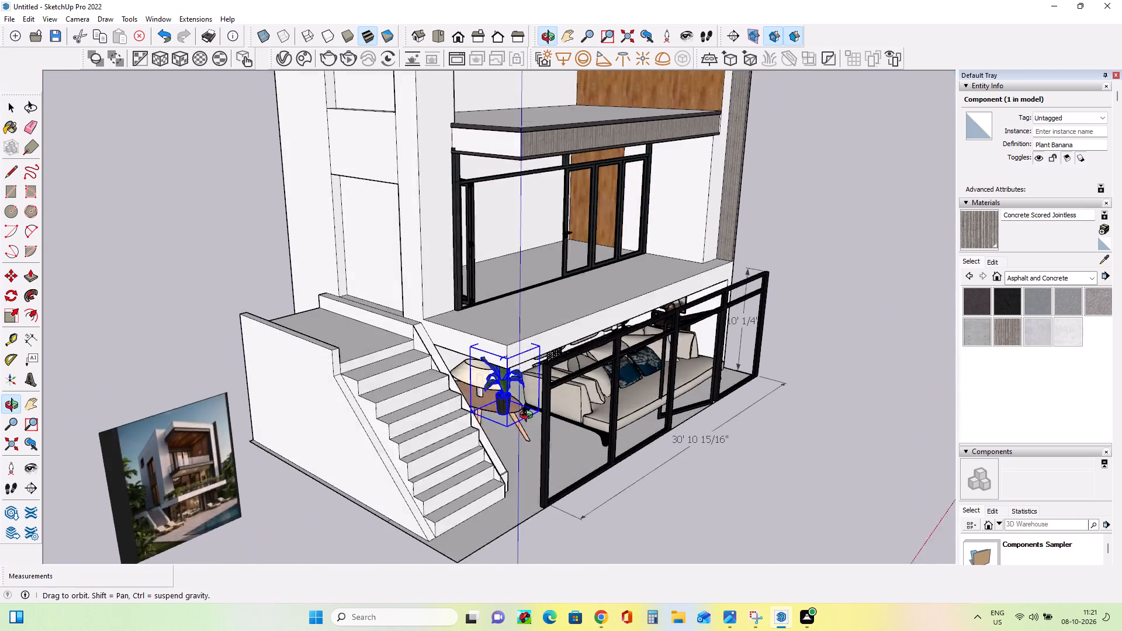
middle_click_drag(529, 417, 529, 417)
left_click(521, 417)
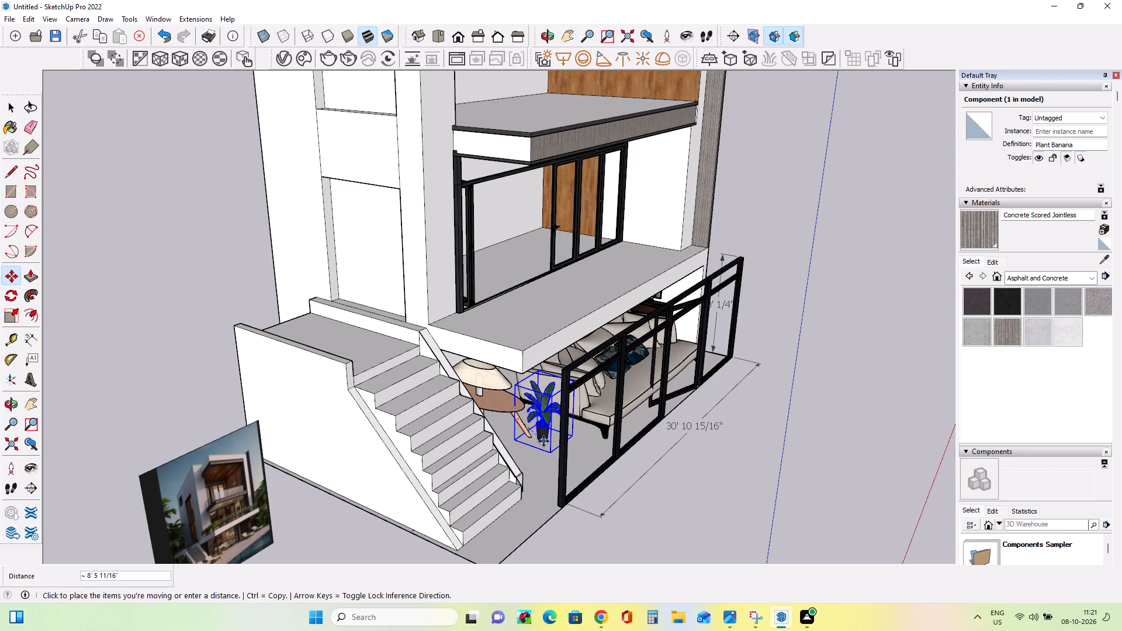
left_click(543, 441)
middle_click_drag(545, 464, 673, 480)
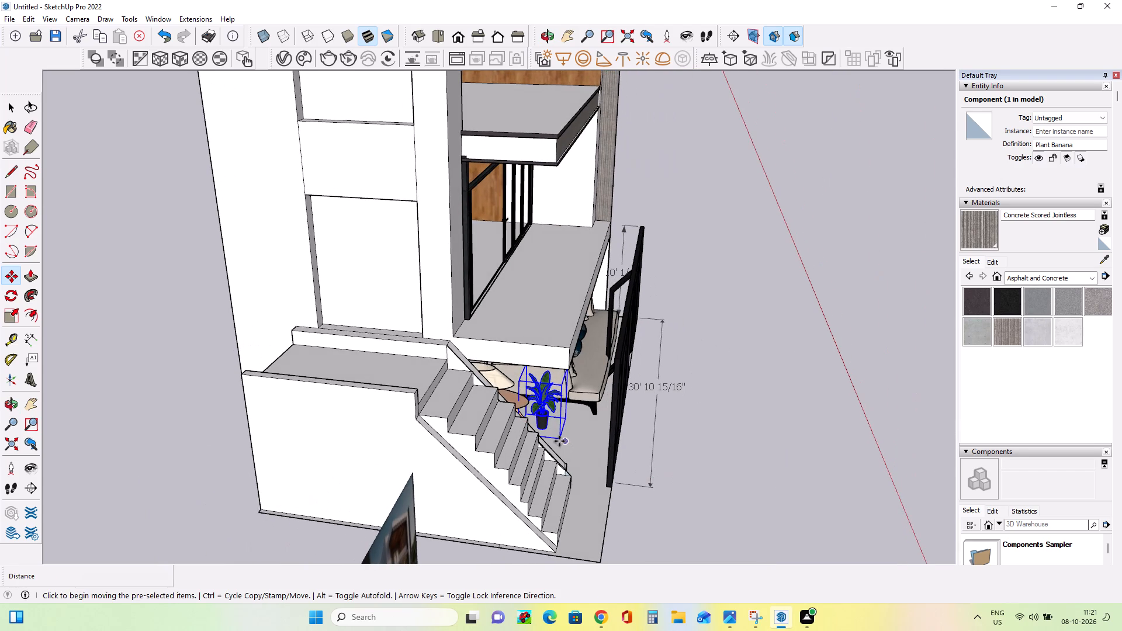
middle_click_drag(692, 448, 389, 405)
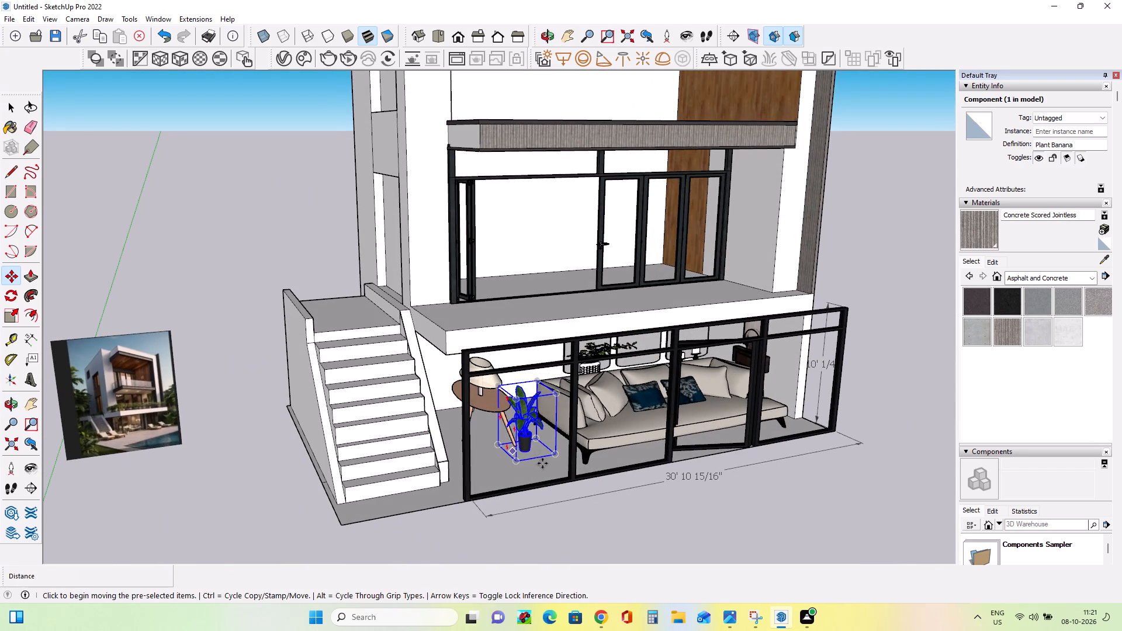
middle_click_drag(542, 463, 510, 455)
Move the lounge's PintuKacaToko door about 2' 2 7/8" inward along its side to sit under the slab's front edge.
left_click(12, 277)
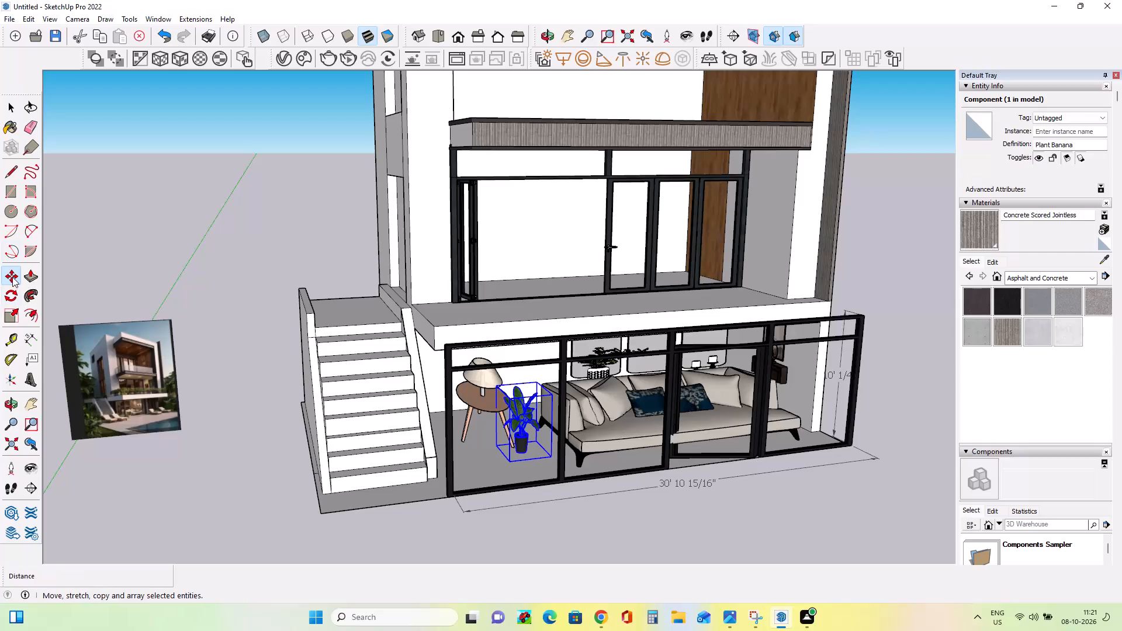
left_click(12, 110)
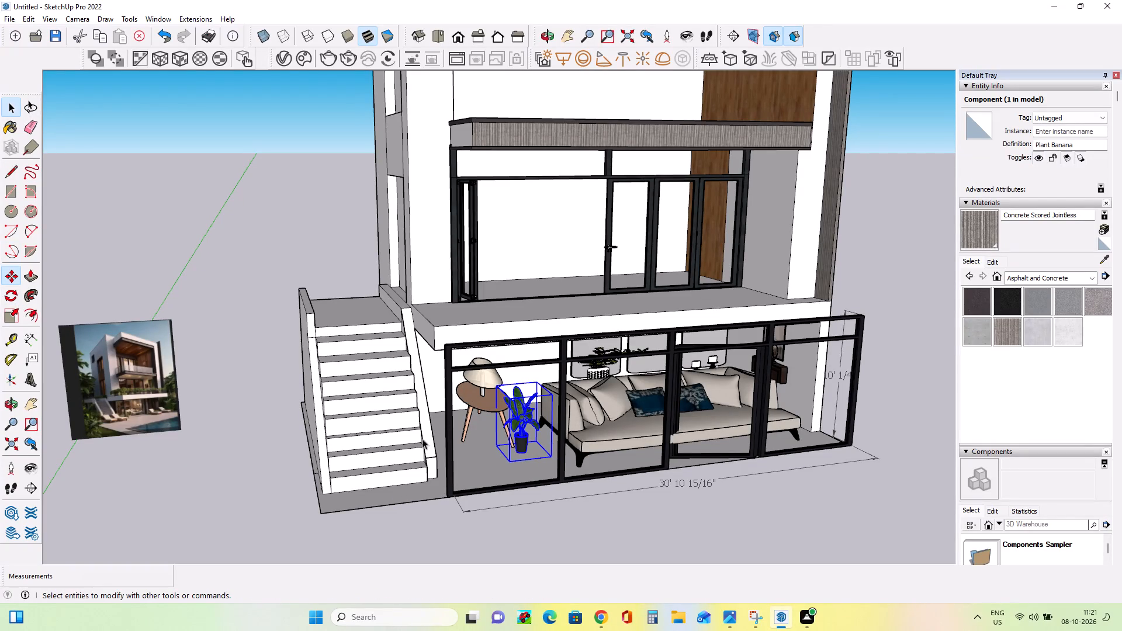
left_click(500, 450)
left_click(47, 271)
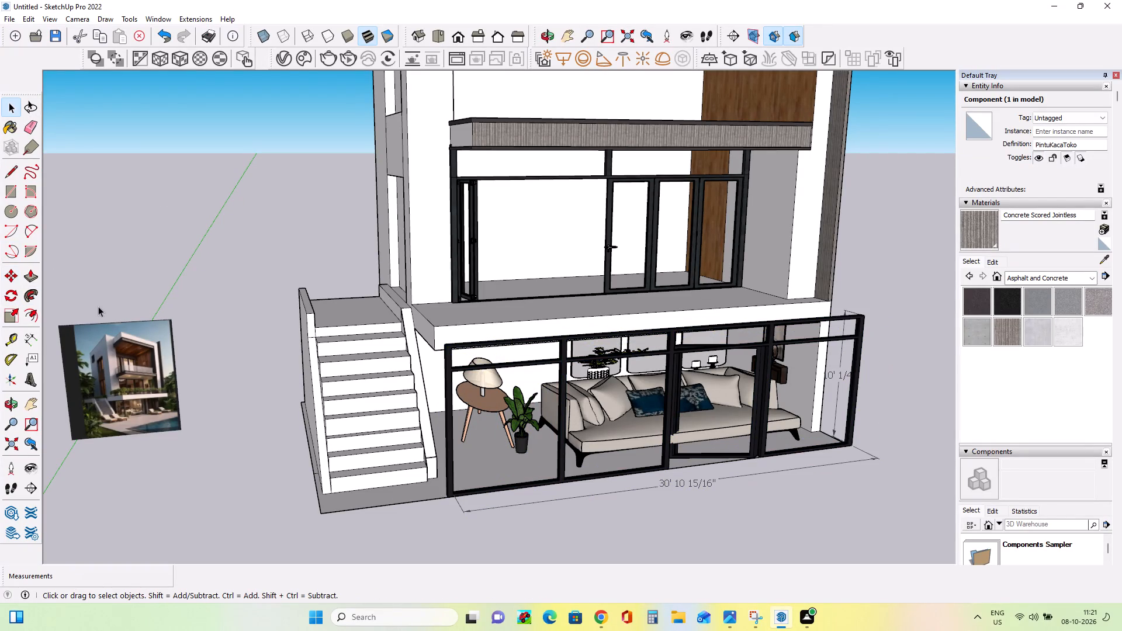
left_click(4, 277)
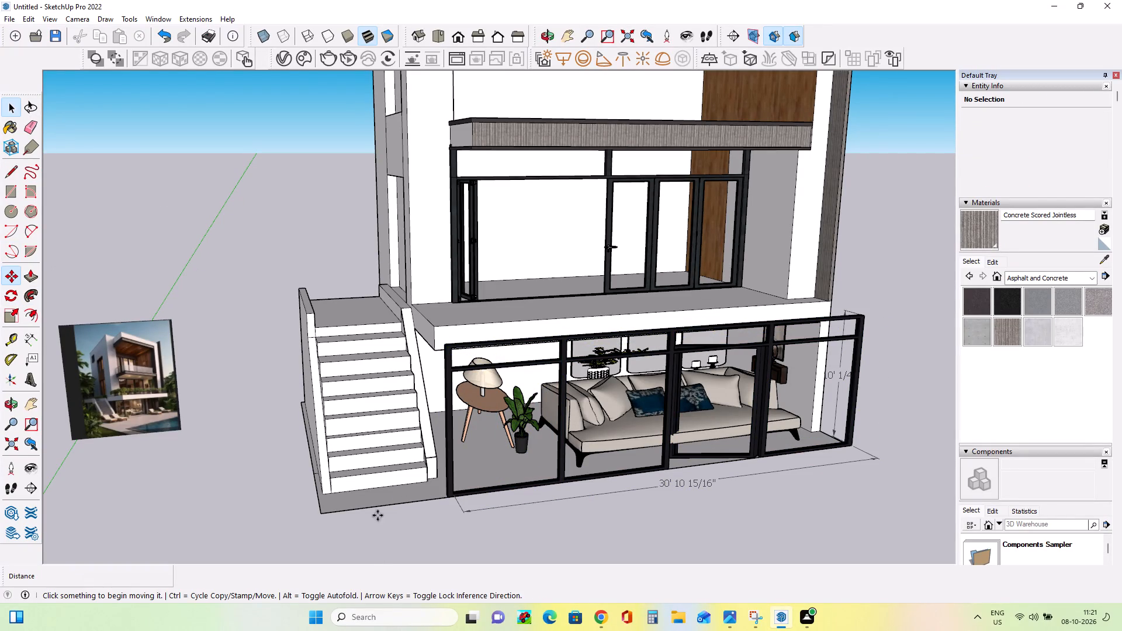
left_click(445, 498)
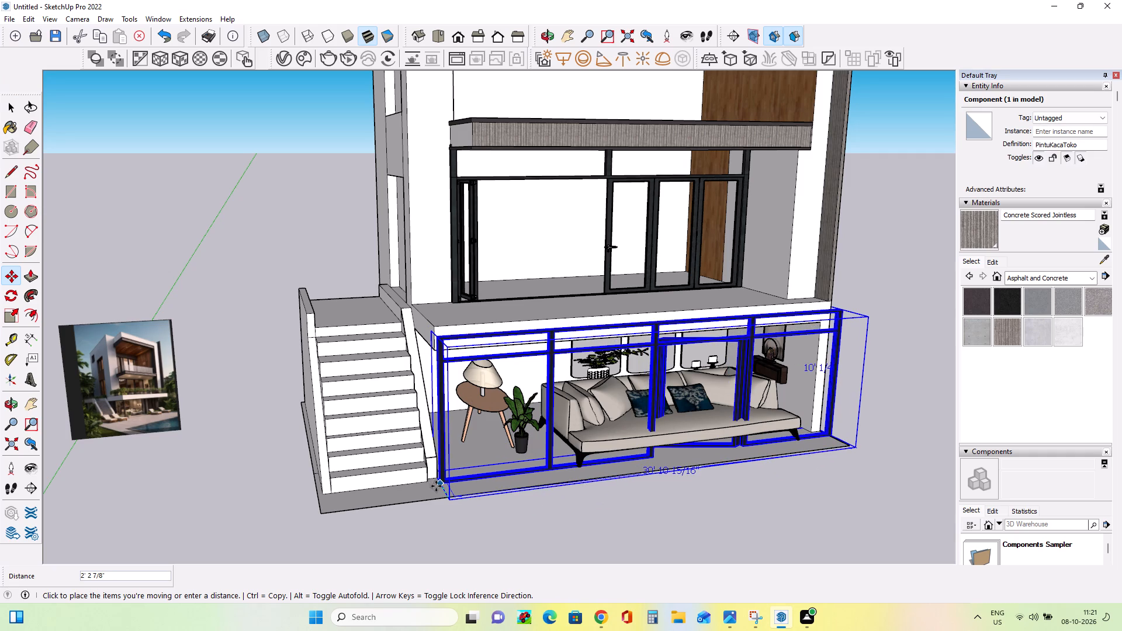
left_click(436, 486)
Scale the lounge sofa's depth by about 0.79 along the green axis to pull its front edge back from the door.
middle_click_drag(666, 501, 574, 501)
middle_click_drag(645, 485, 808, 444)
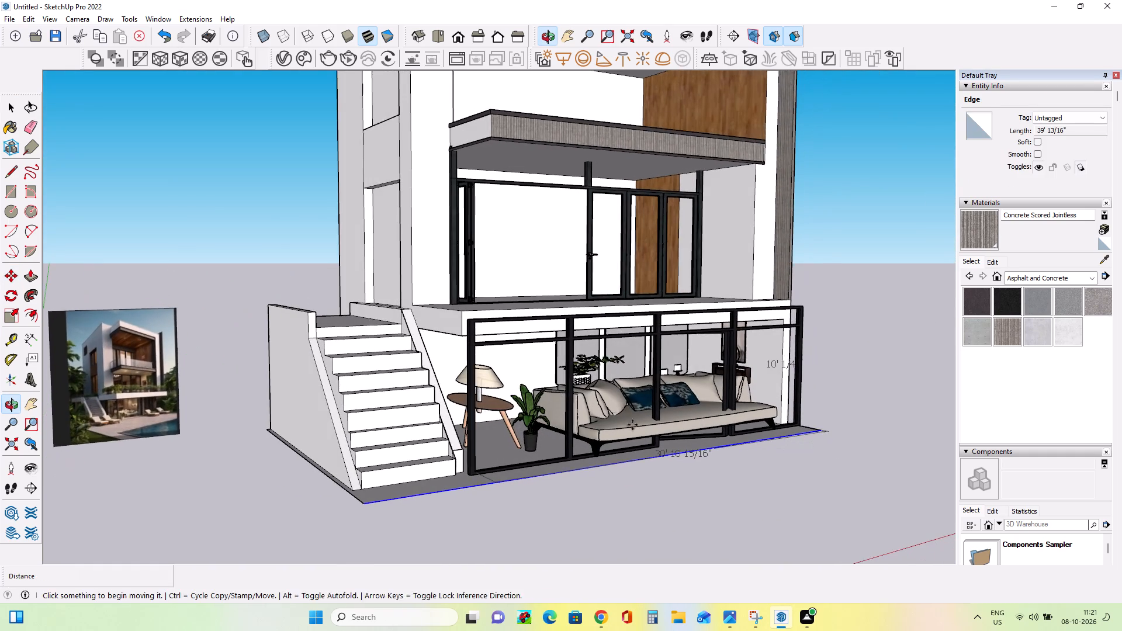
middle_click_drag(421, 388, 382, 383)
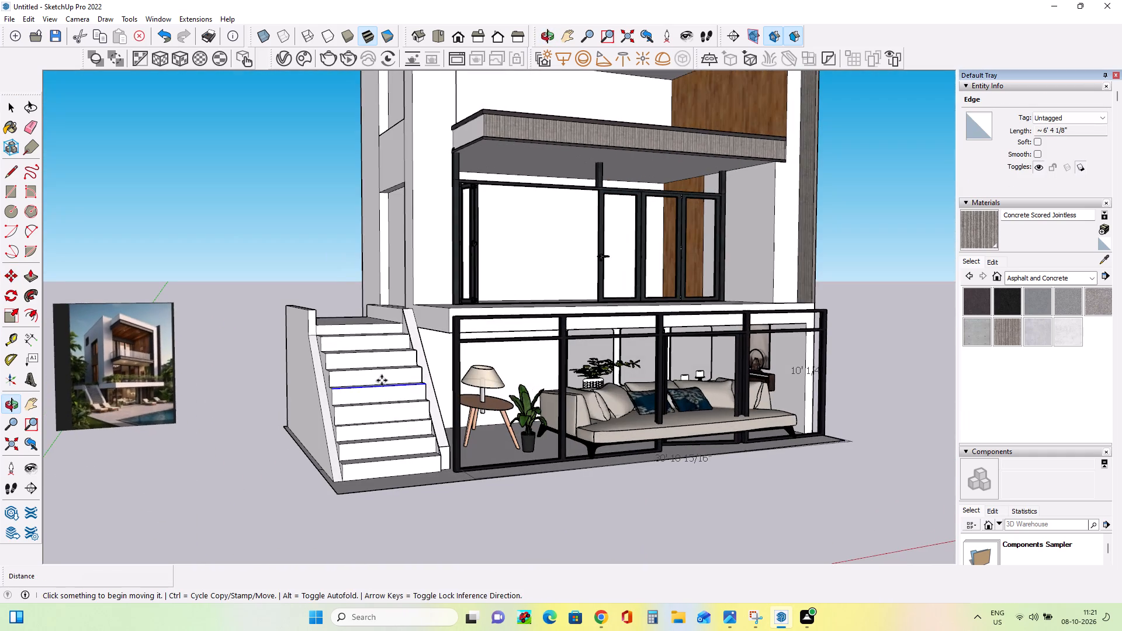
middle_click_drag(610, 434, 534, 436)
middle_click_drag(652, 436, 563, 479)
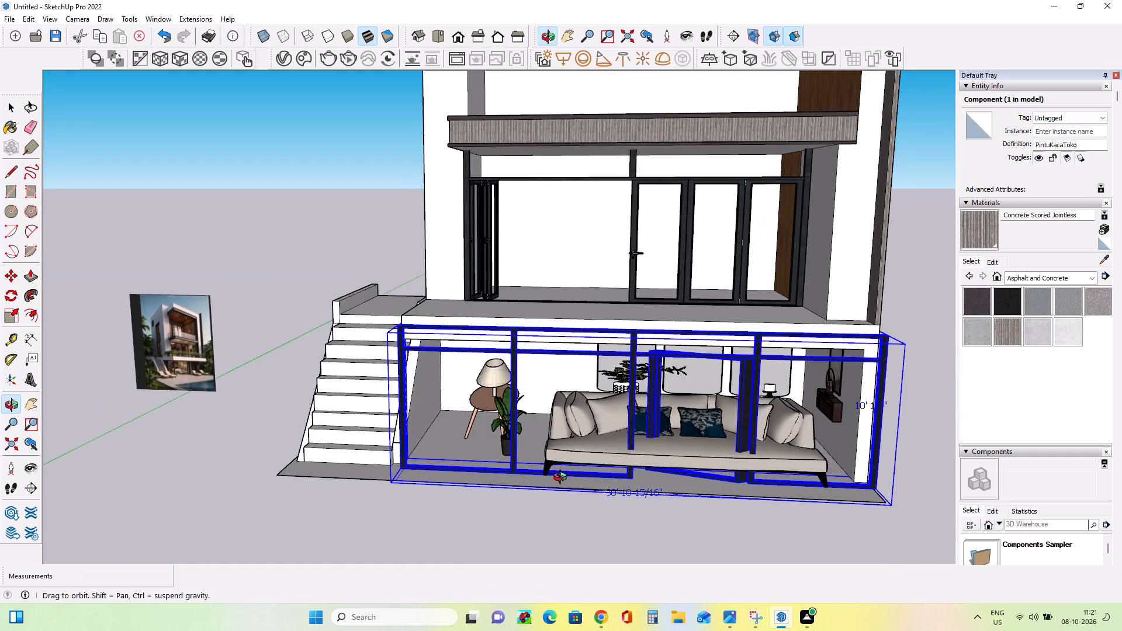
middle_click_drag(563, 479, 560, 505)
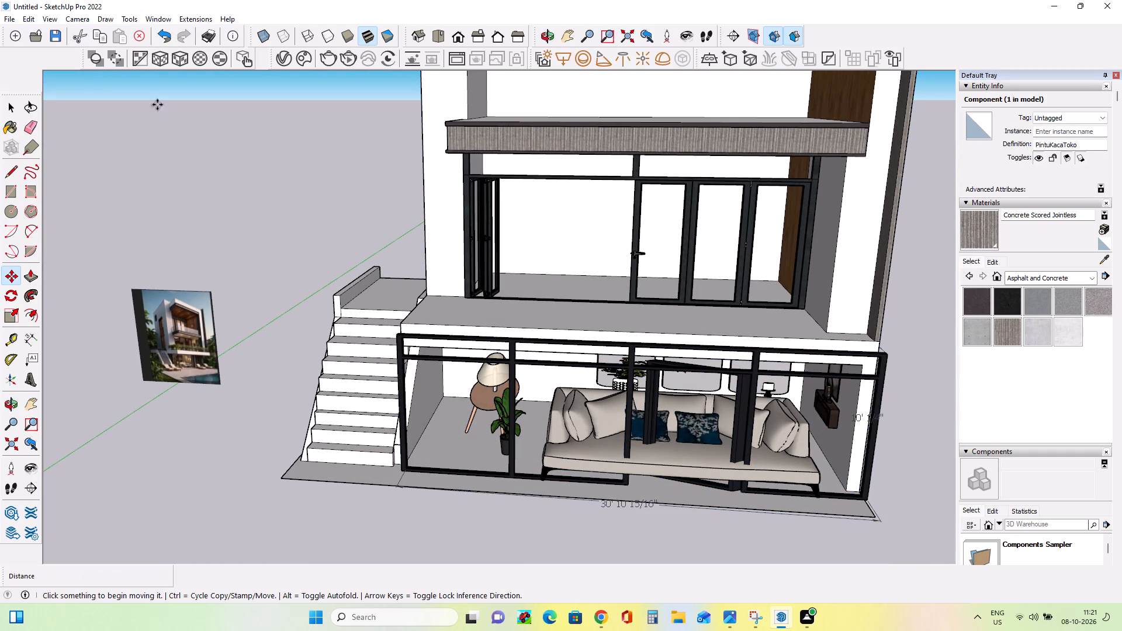
left_click(5, 107)
left_click(648, 453)
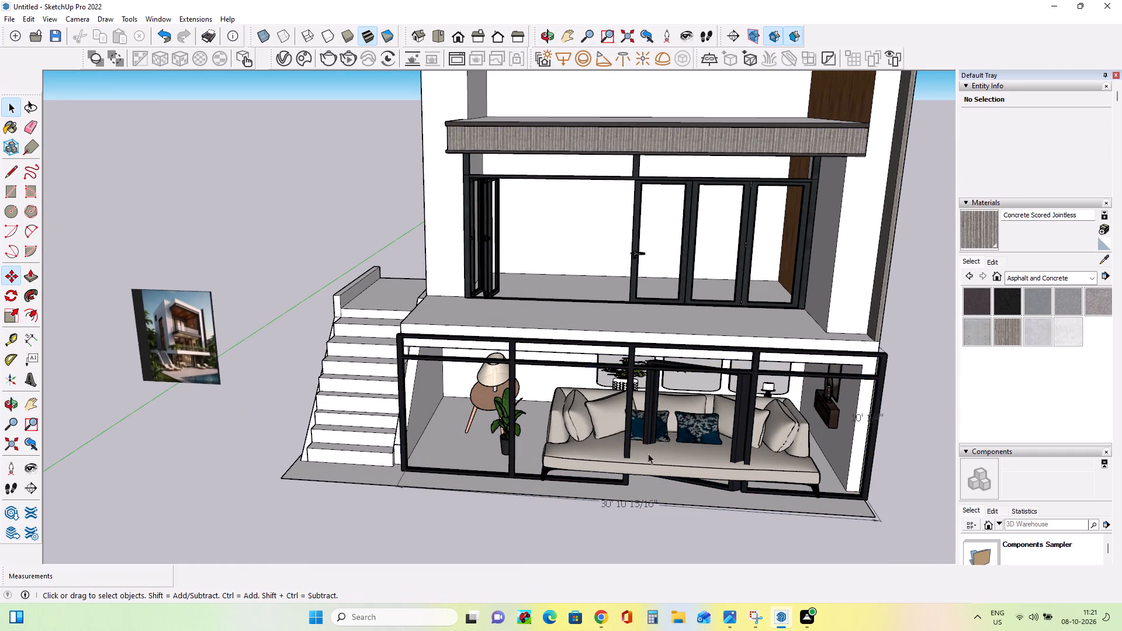
left_click(9, 313)
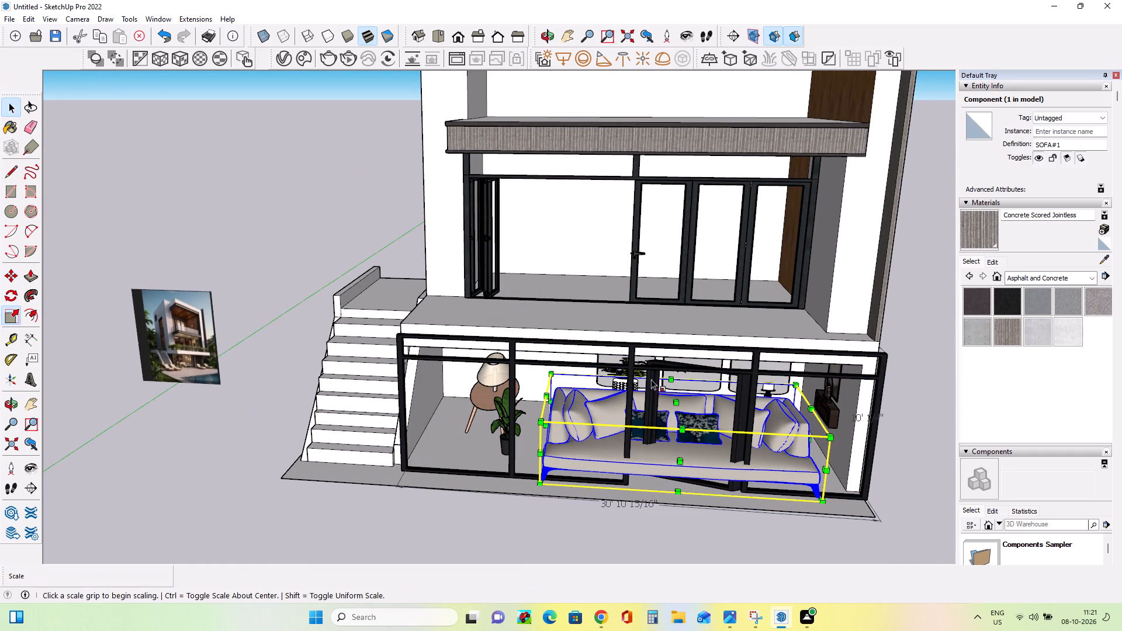
left_click(678, 465)
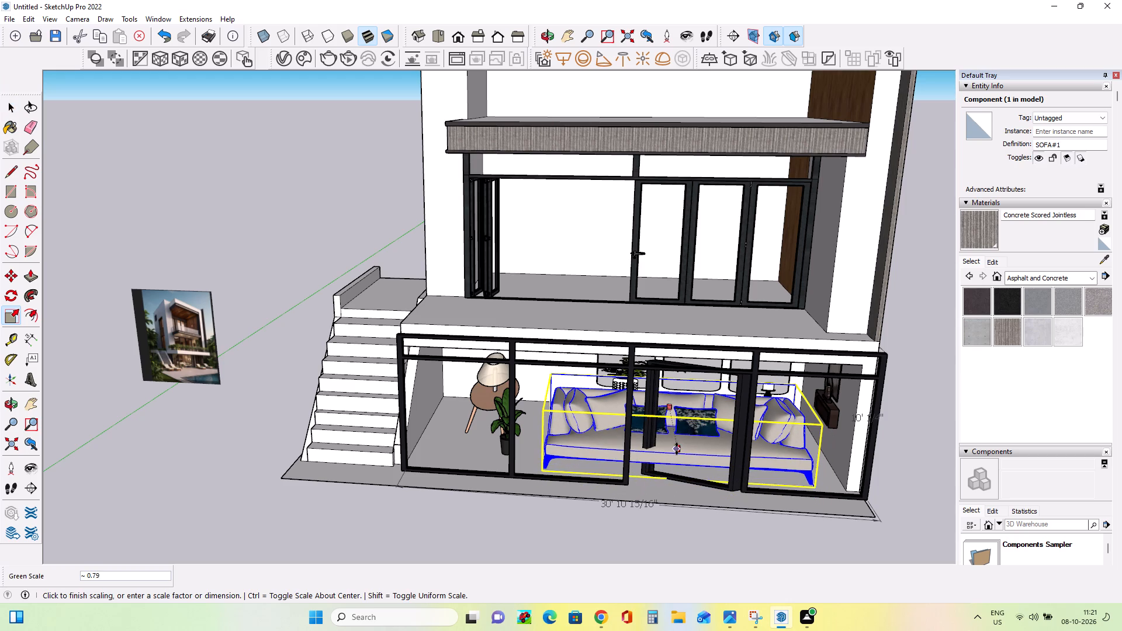
left_click(674, 429)
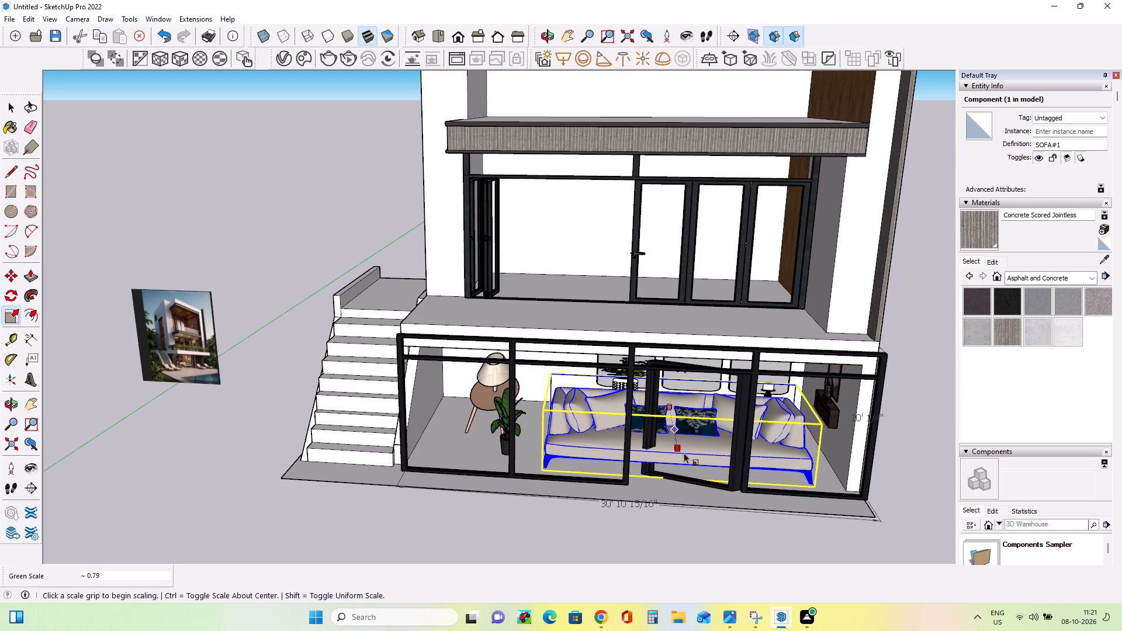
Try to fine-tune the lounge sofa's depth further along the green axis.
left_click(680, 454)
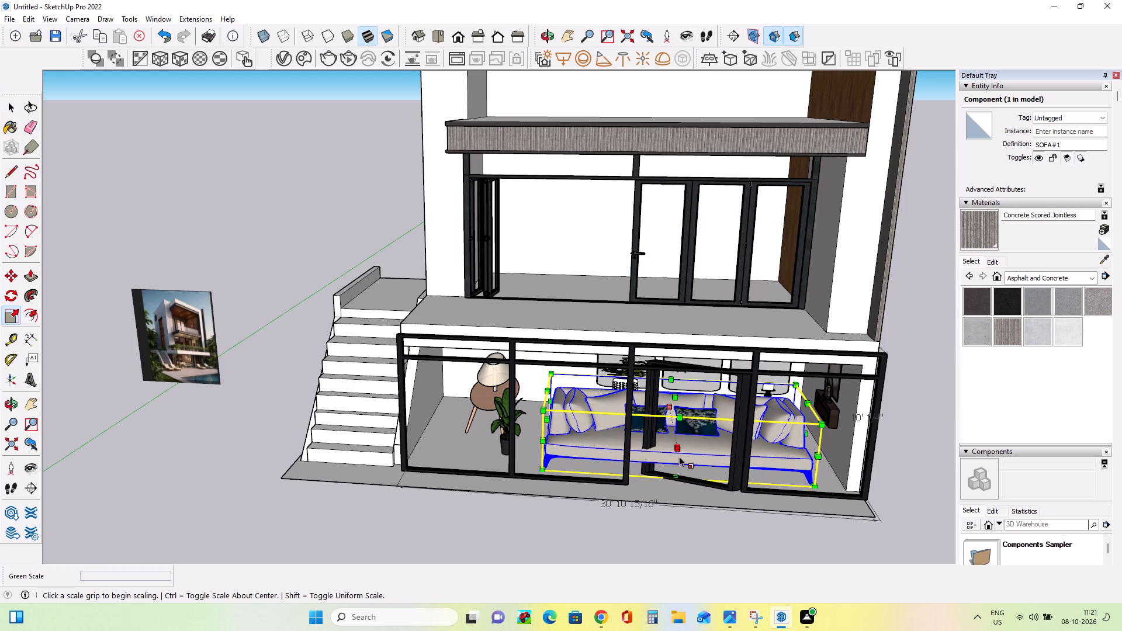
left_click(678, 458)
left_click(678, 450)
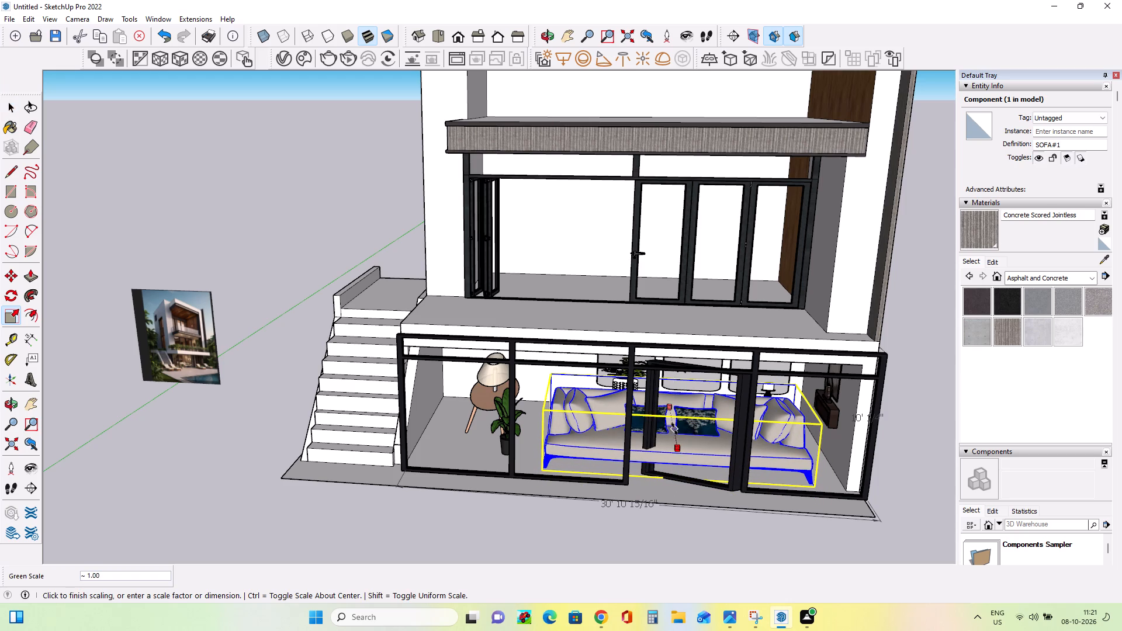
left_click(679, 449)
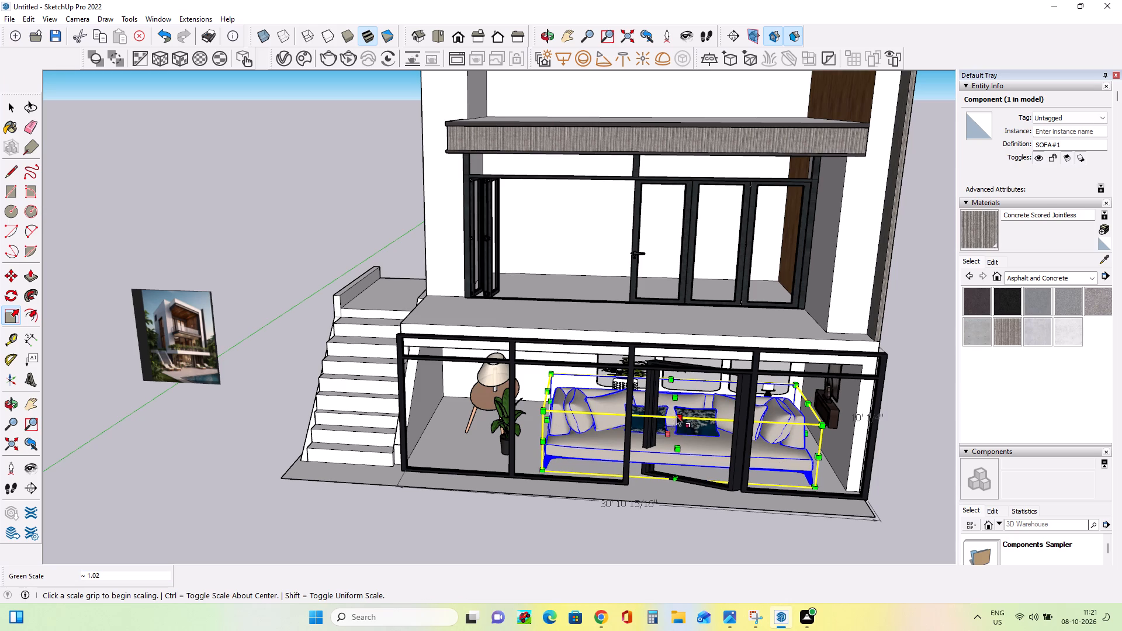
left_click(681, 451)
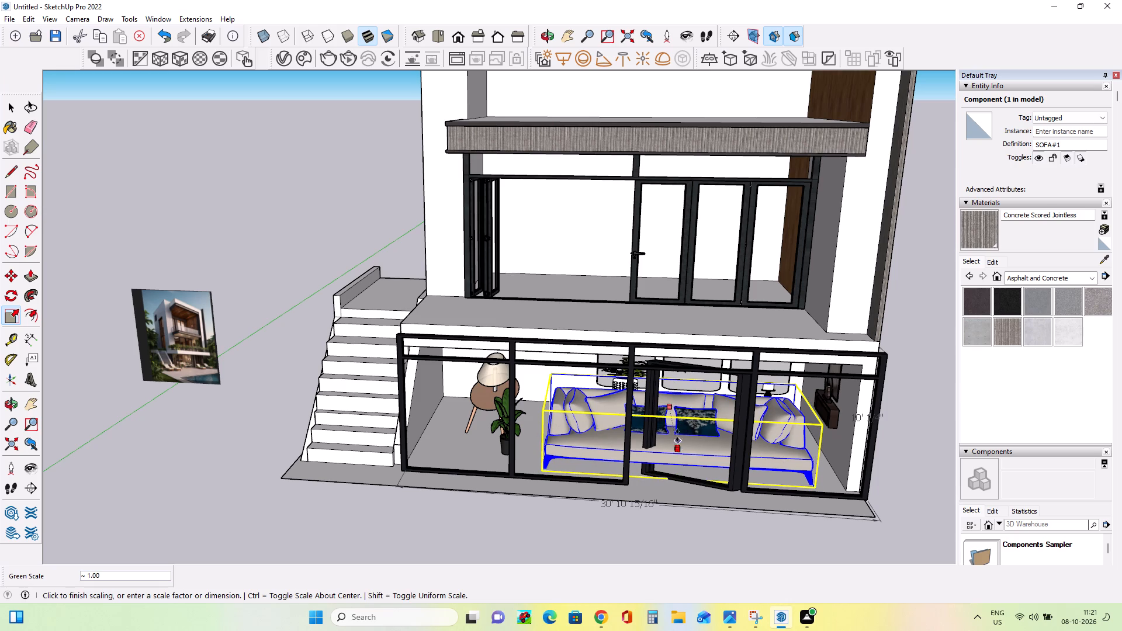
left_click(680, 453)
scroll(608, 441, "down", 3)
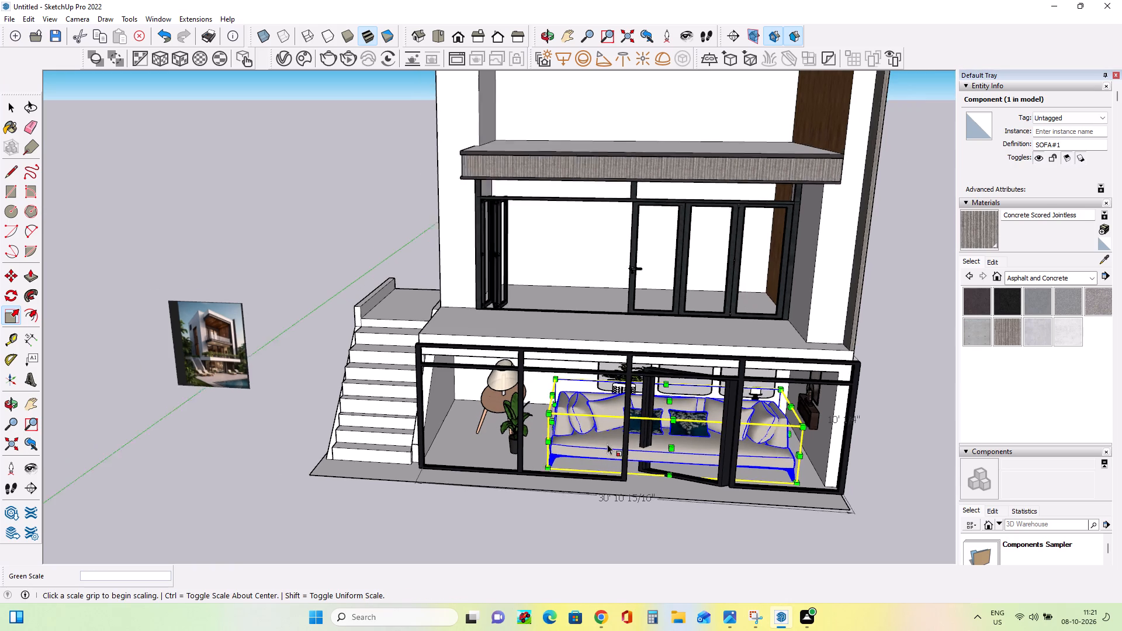
Scale the lounge sofa's depth along the green axis by about 0.98, and again by about 0.96.
scroll(607, 444, "down", 4)
middle_click_drag(645, 490, 650, 513)
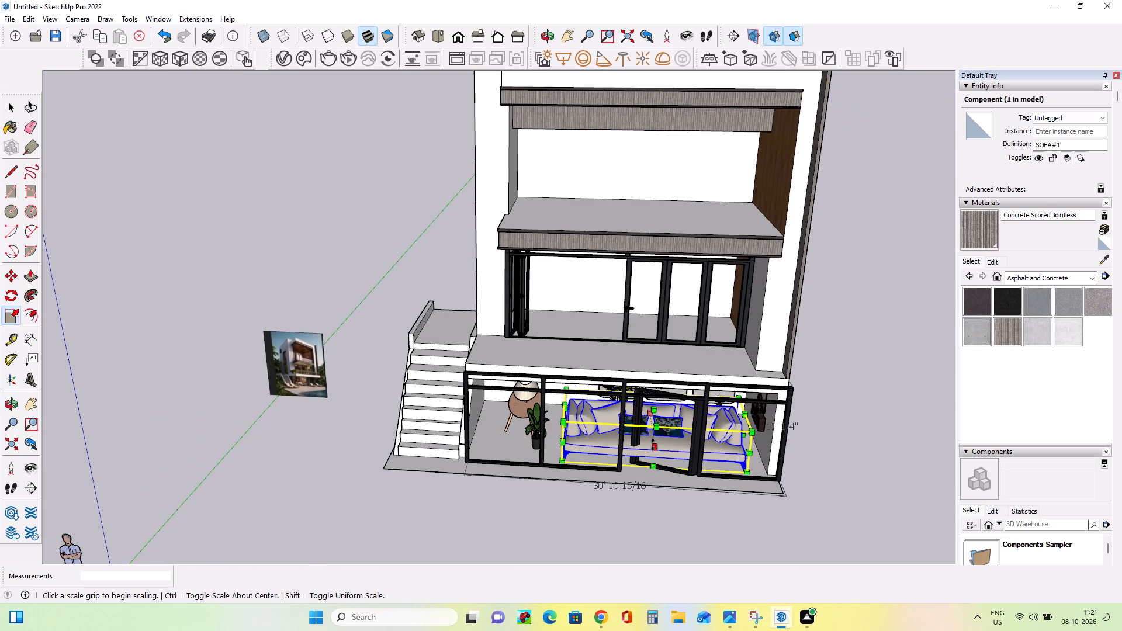
left_click(653, 445)
left_click(653, 431)
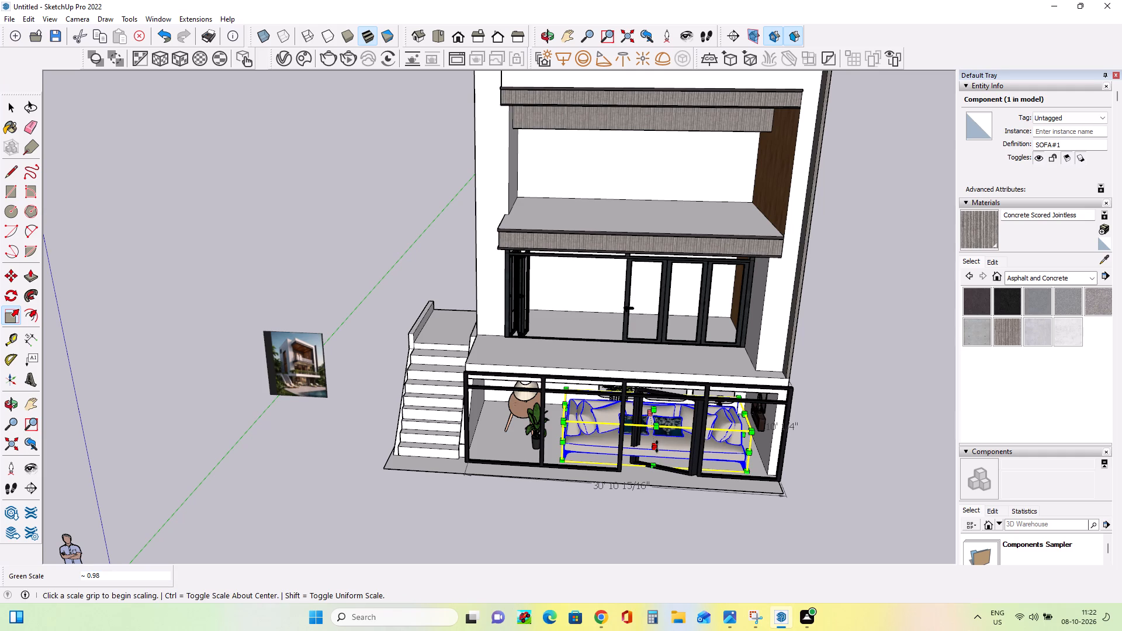
left_click(657, 446)
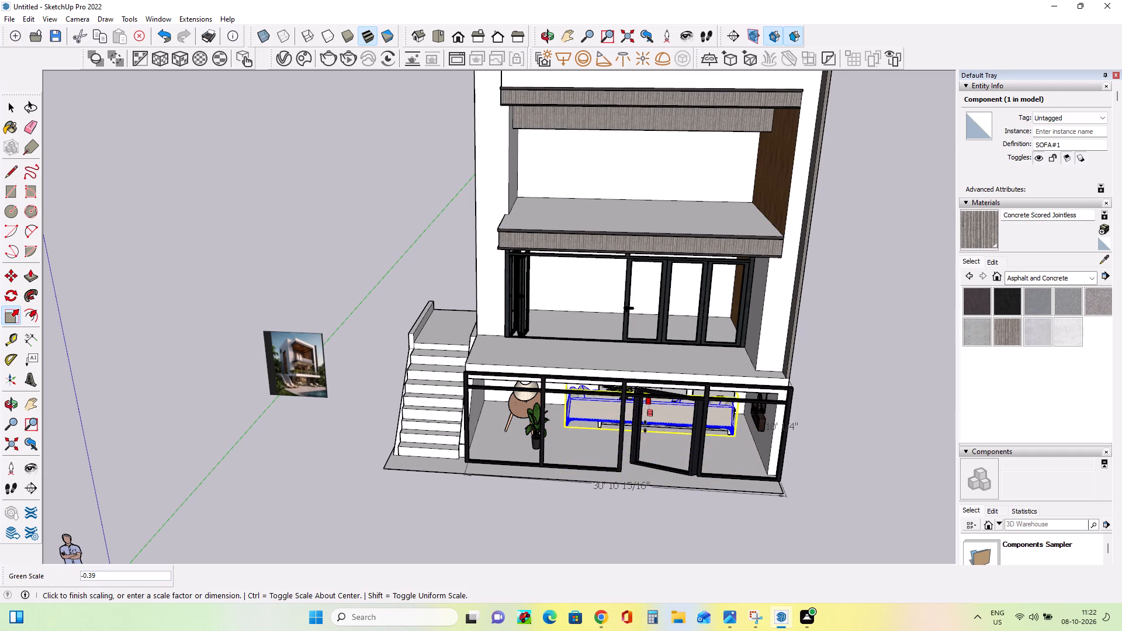
scroll(643, 430, "up", 4)
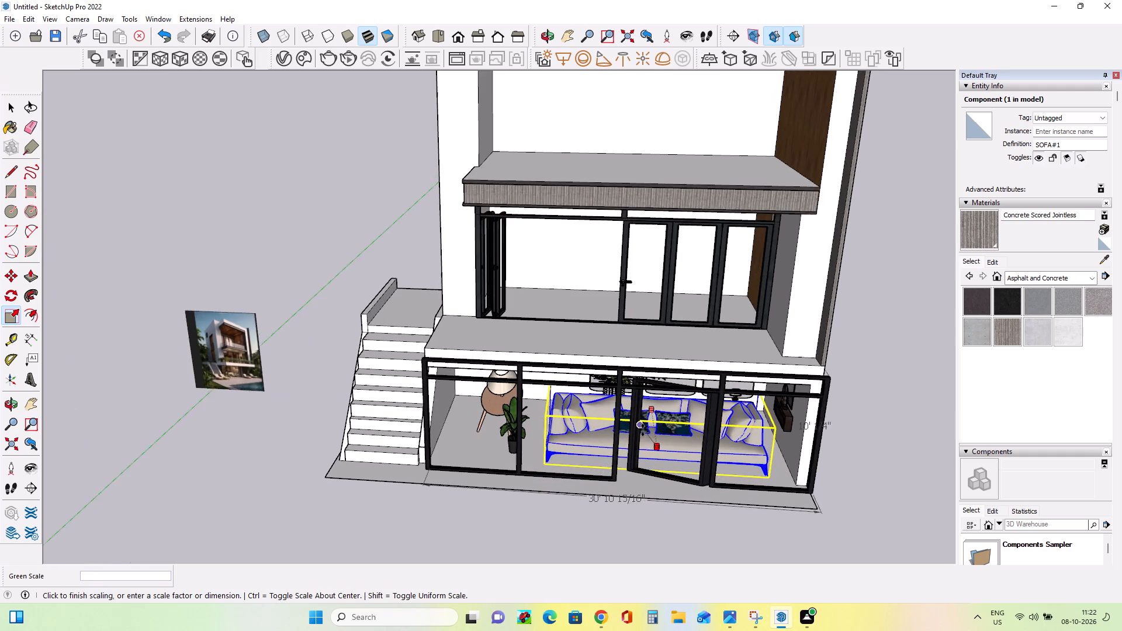
scroll(643, 430, "up", 9)
left_click(642, 421)
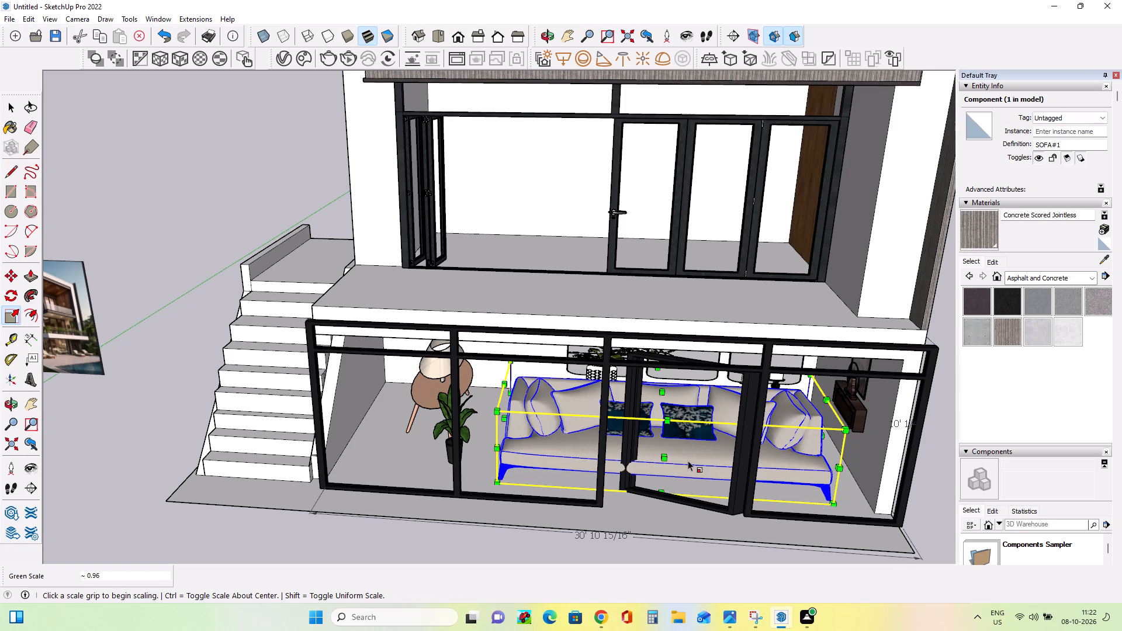
Try further small adjustments to the lounge sofa's depth along the green axis.
left_click(664, 459)
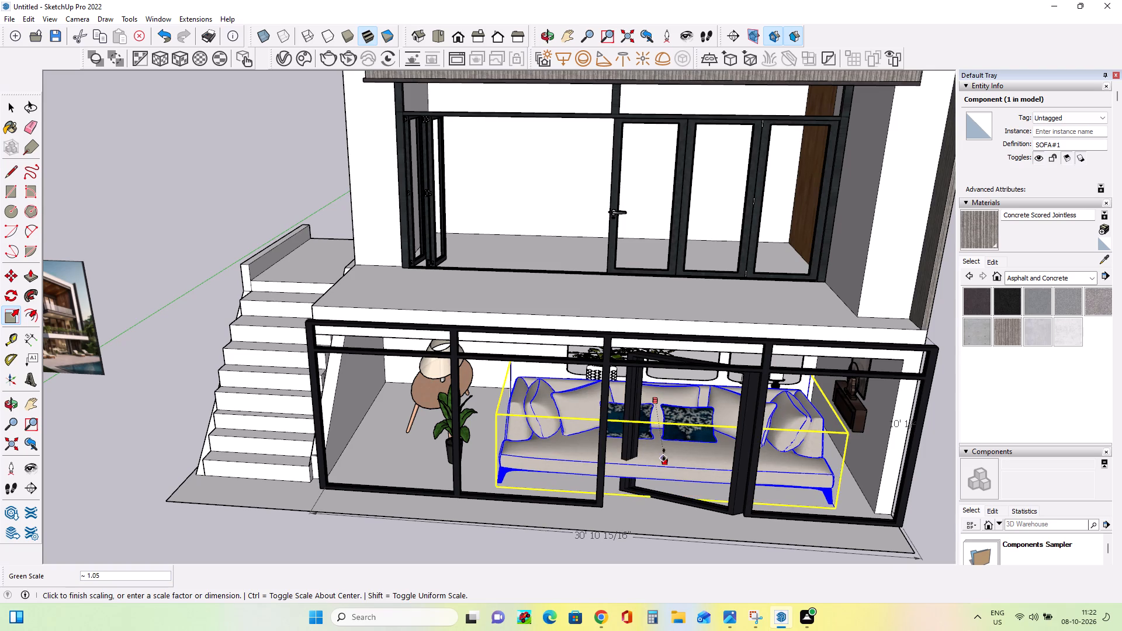
left_click(659, 443)
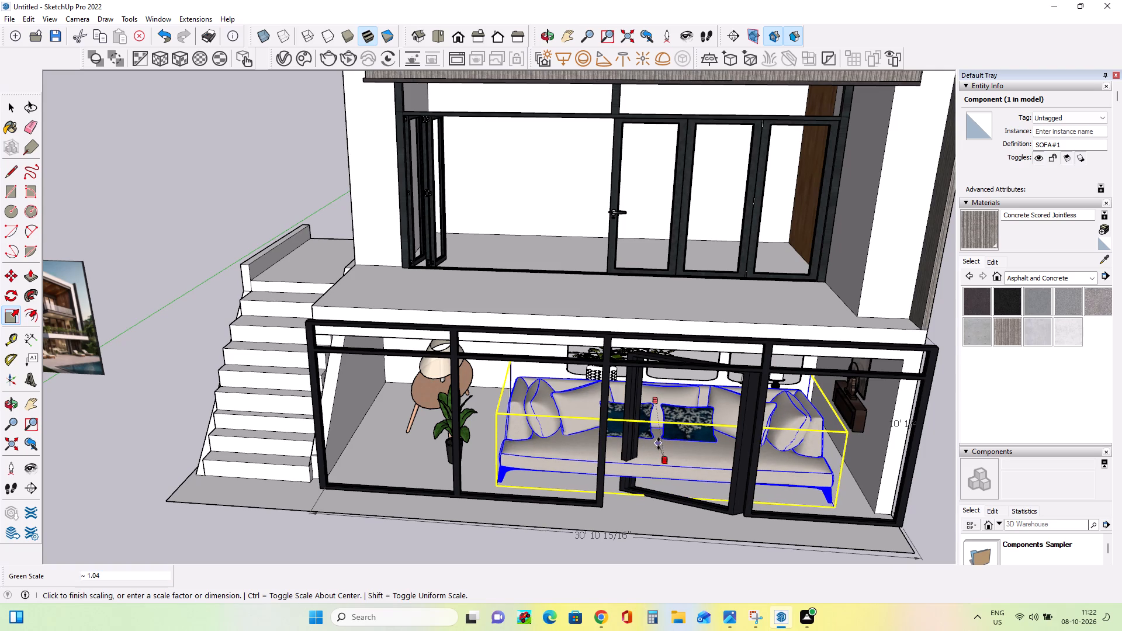
scroll(591, 469, "down", 7)
left_click_drag(639, 463, 640, 463)
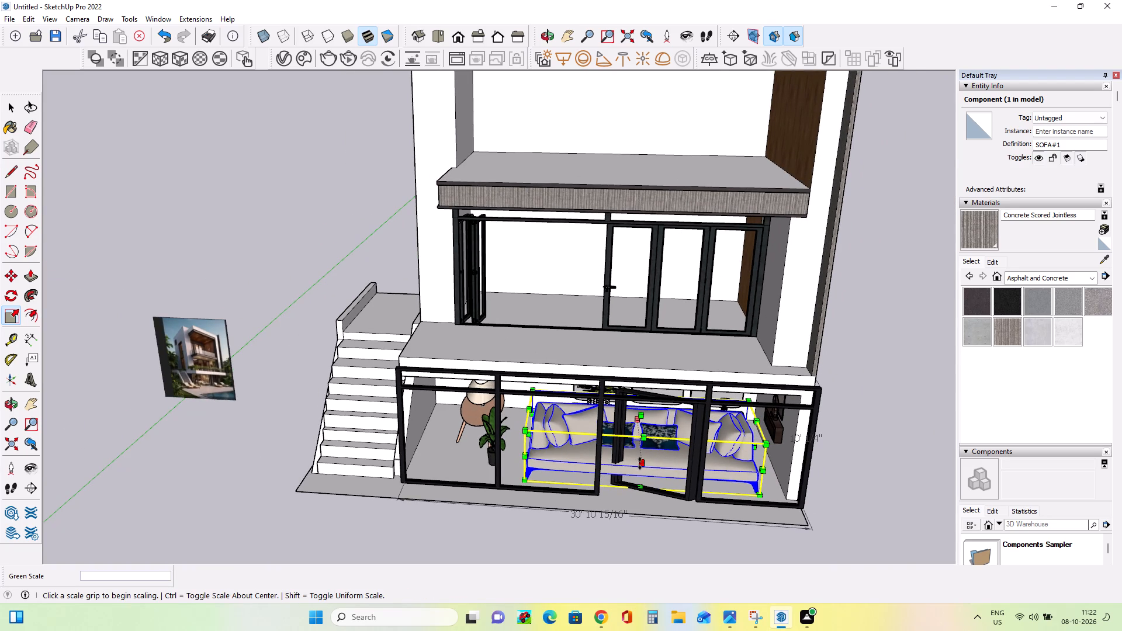
left_click_drag(640, 463, 645, 421)
left_click_drag(646, 464, 648, 421)
Scale the lounge sofa down uniformly by about 0.88 from its upper back corner.
left_click(750, 405)
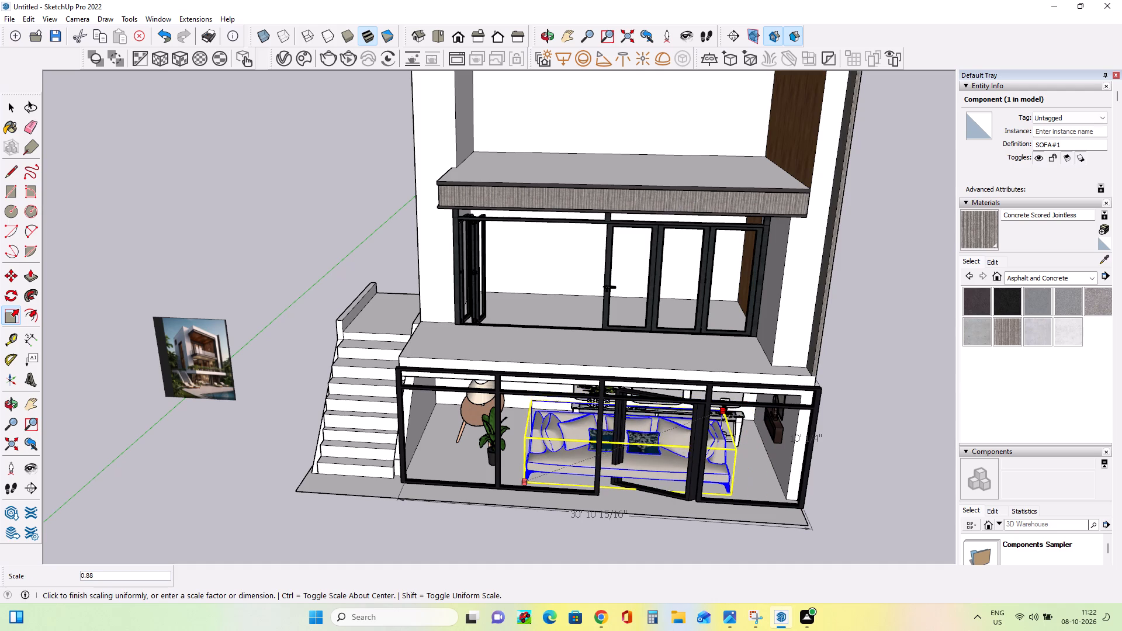
left_click(716, 428)
Move the lounge sofa about 3' 1" back from the front glass door toward the rear console.
middle_click_drag(736, 509, 696, 488)
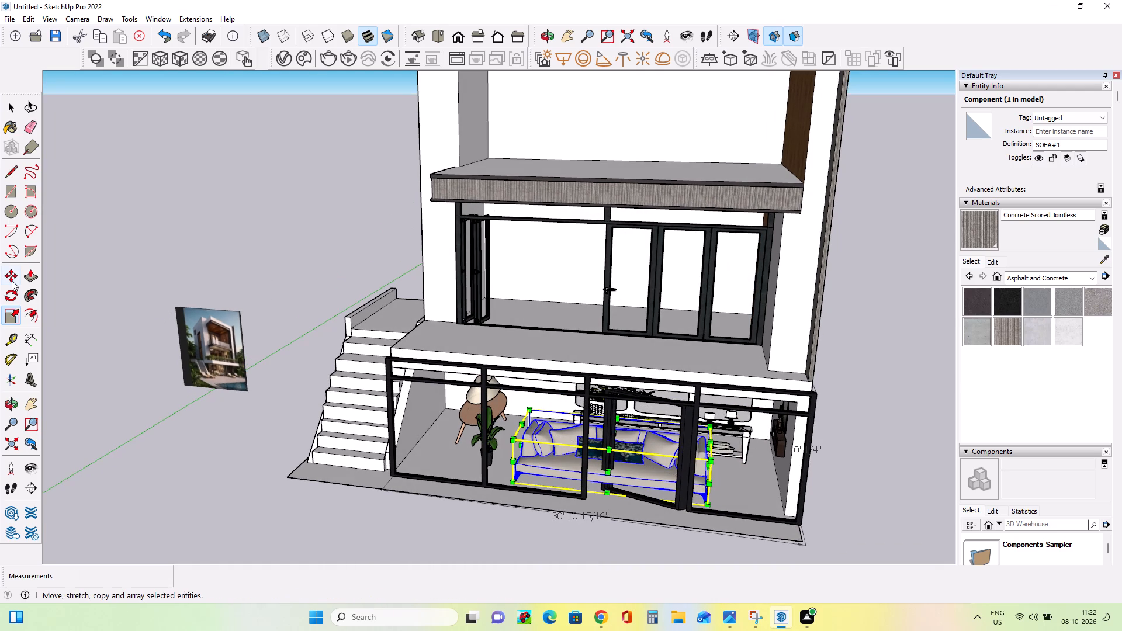
left_click(12, 280)
middle_click_drag(716, 491, 619, 489)
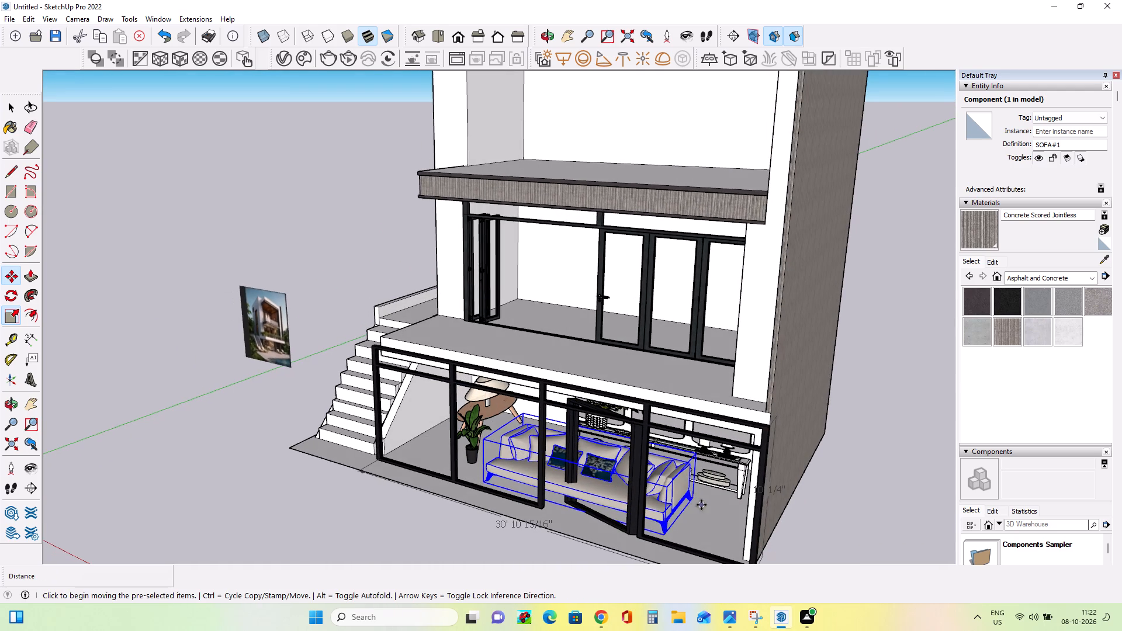
left_click(696, 502)
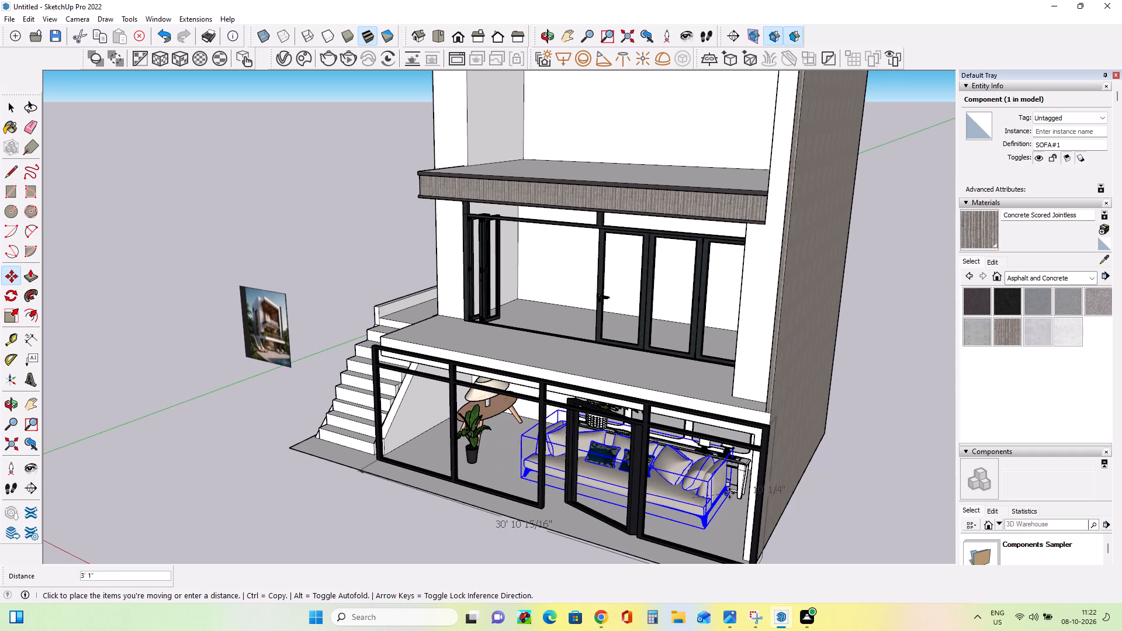
left_click(729, 496)
Move the Plant Banana about 2' 8" deeper into the lounge, away from the front glass door.
middle_click_drag(470, 539, 607, 539)
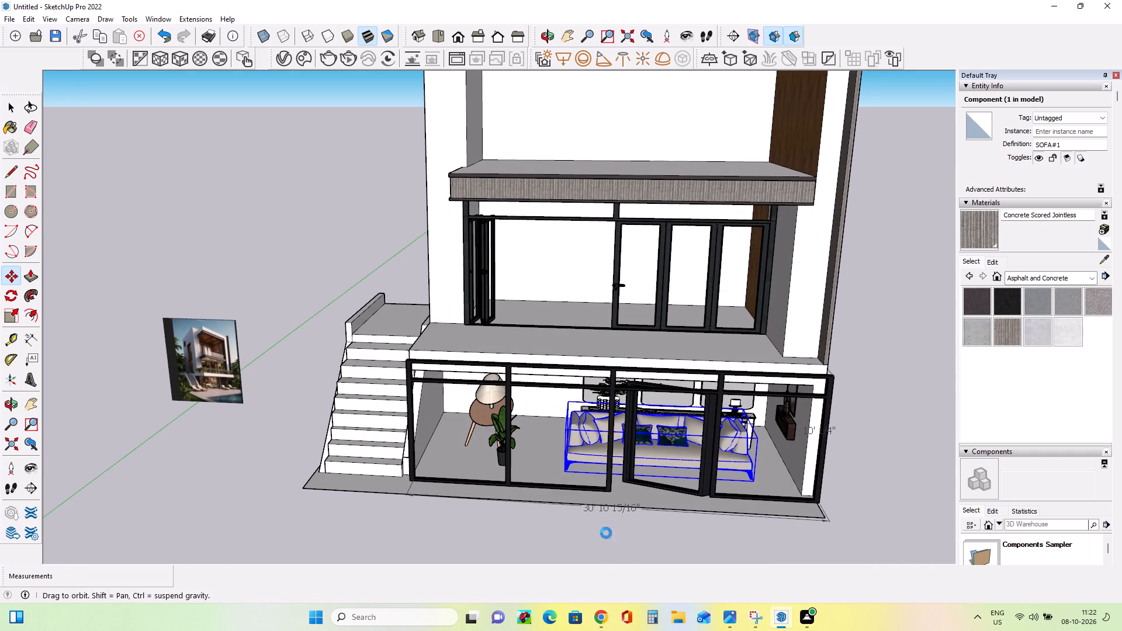
middle_click_drag(525, 476, 659, 515)
middle_click_drag(466, 453, 491, 467)
middle_click_drag(710, 435, 708, 435)
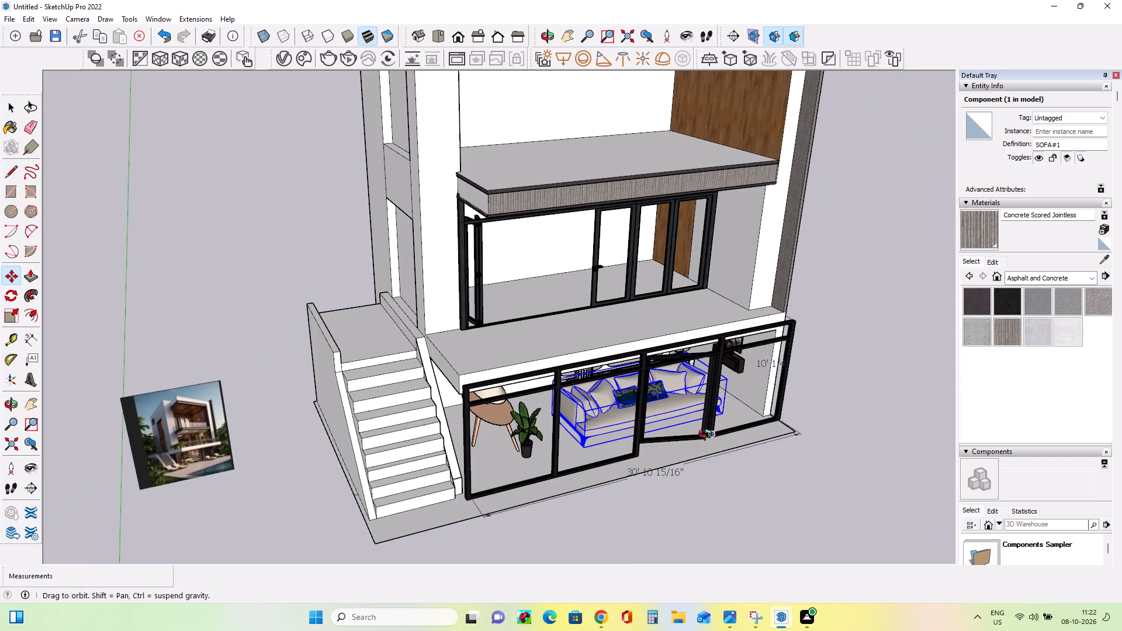
middle_click_drag(708, 435, 576, 431)
scroll(508, 444, "up", 4)
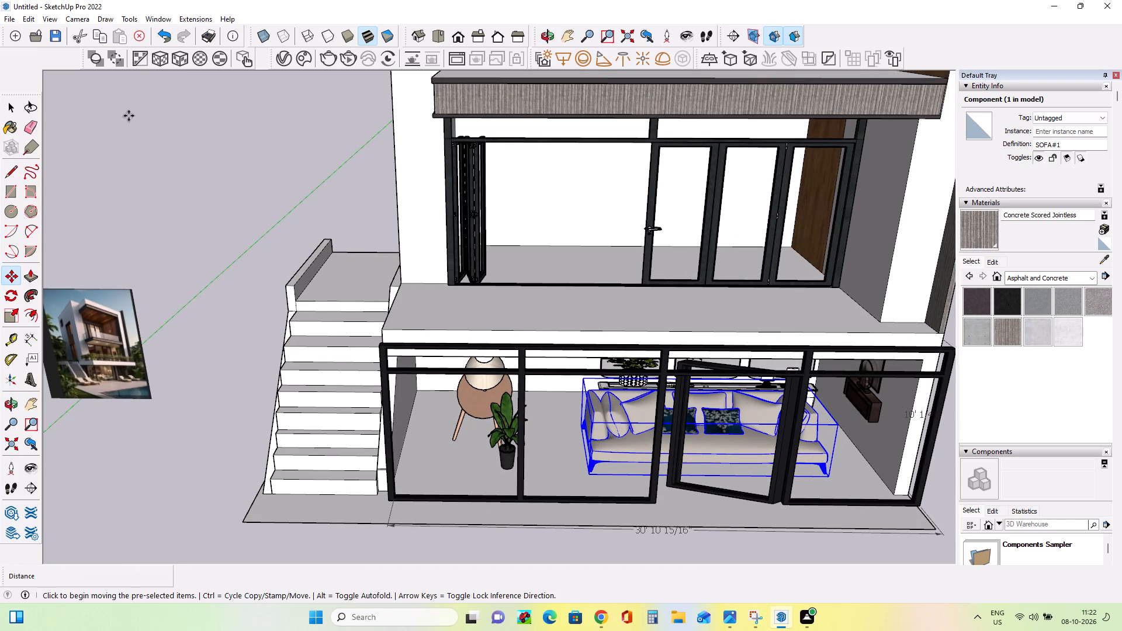
left_click(7, 105)
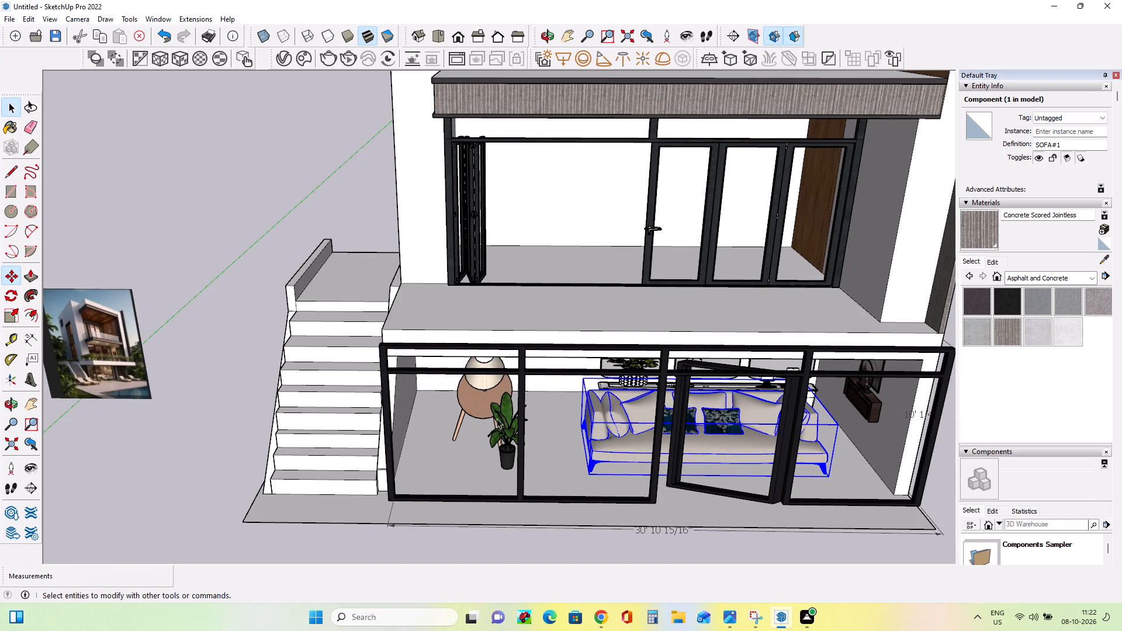
middle_click_drag(510, 367, 828, 396)
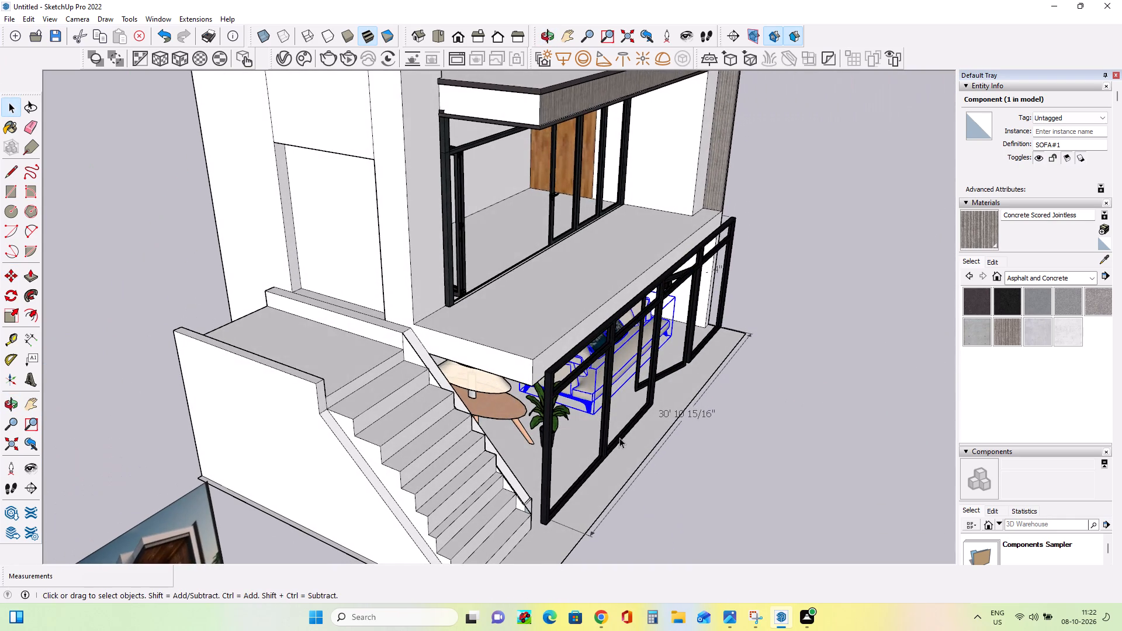
left_click(540, 438)
middle_click_drag(486, 468, 563, 469)
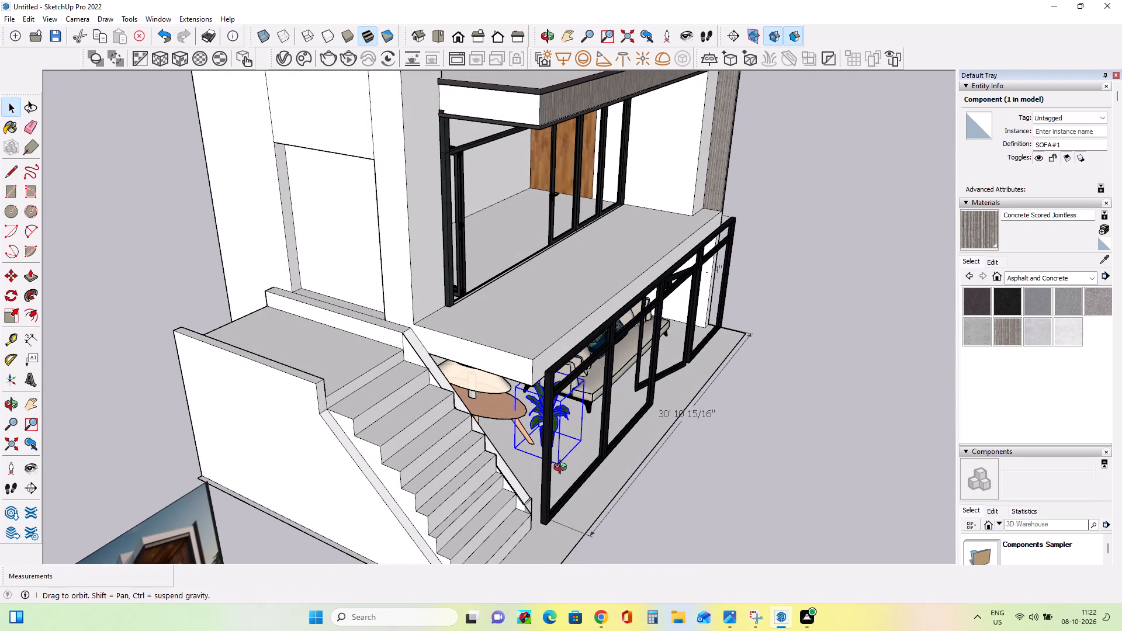
middle_click_drag(563, 469, 584, 458)
left_click(5, 281)
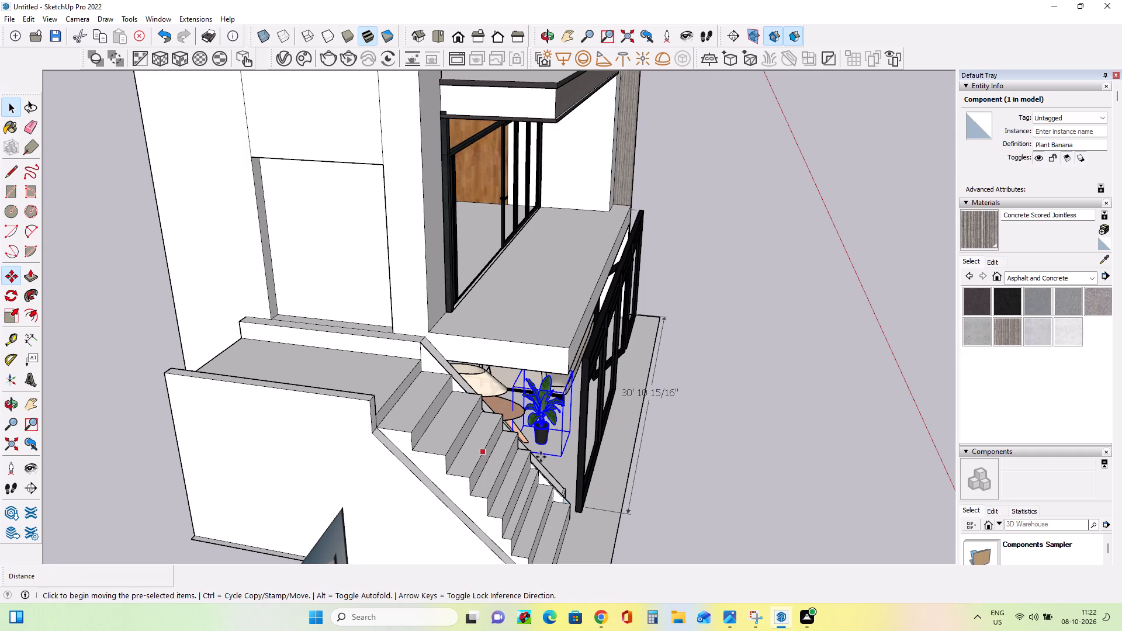
left_click(565, 456)
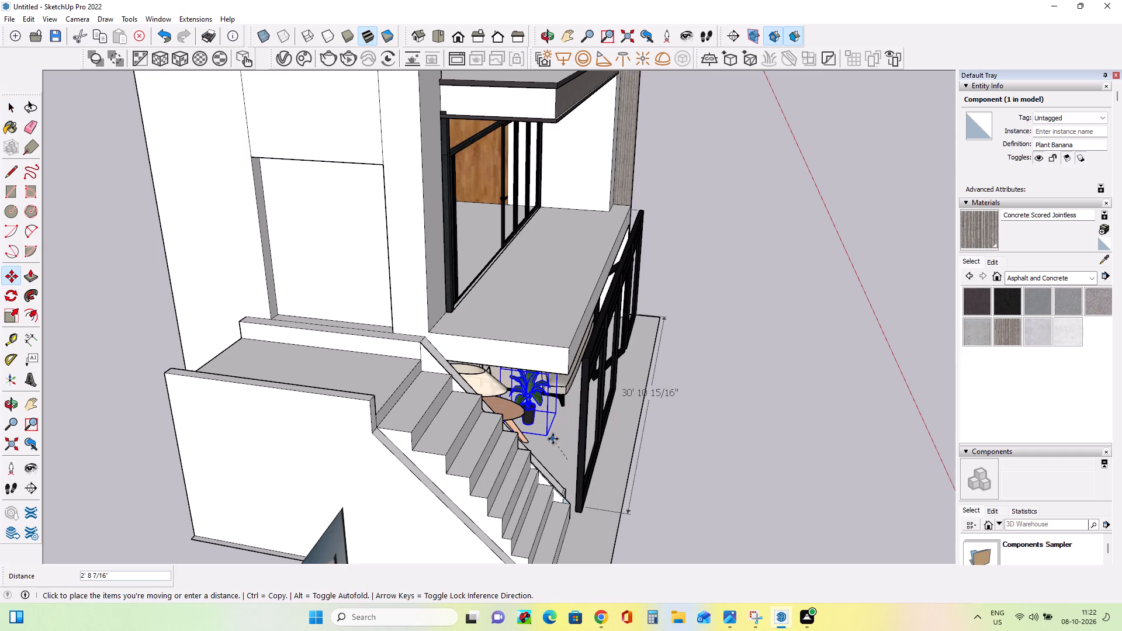
left_click(550, 435)
Scale the lounge's PintuKacaToko door down along the blue axis to a height of about 8' 6".
middle_click_drag(658, 469, 361, 462)
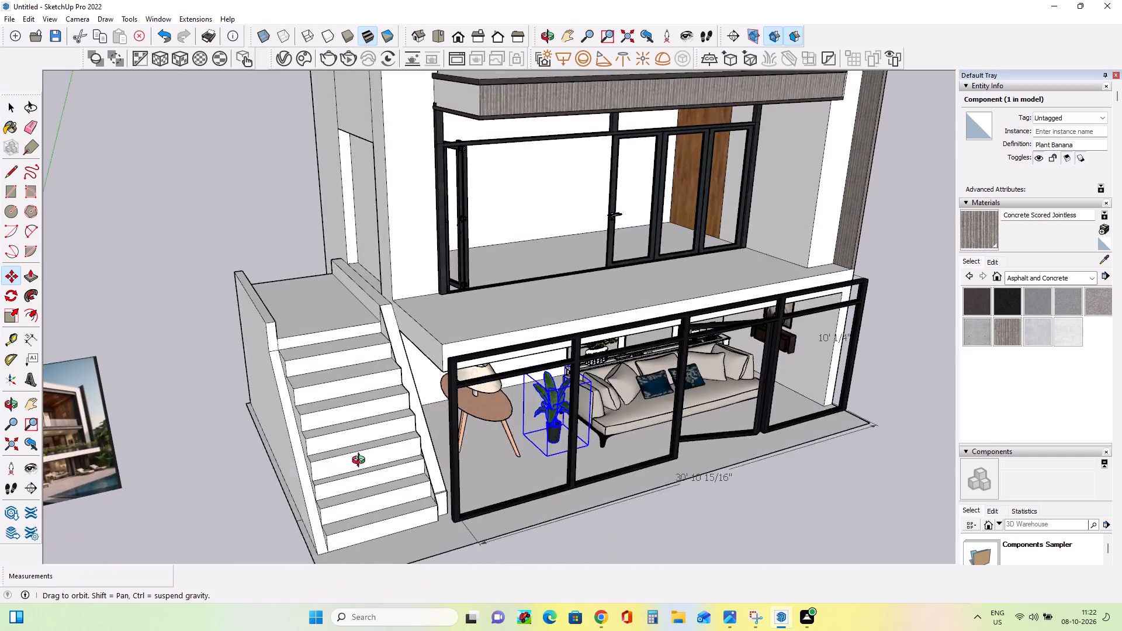
middle_click_drag(361, 462, 314, 455)
middle_click_drag(635, 452, 535, 449)
scroll(538, 450, "down", 2)
middle_click_drag(537, 464, 598, 462)
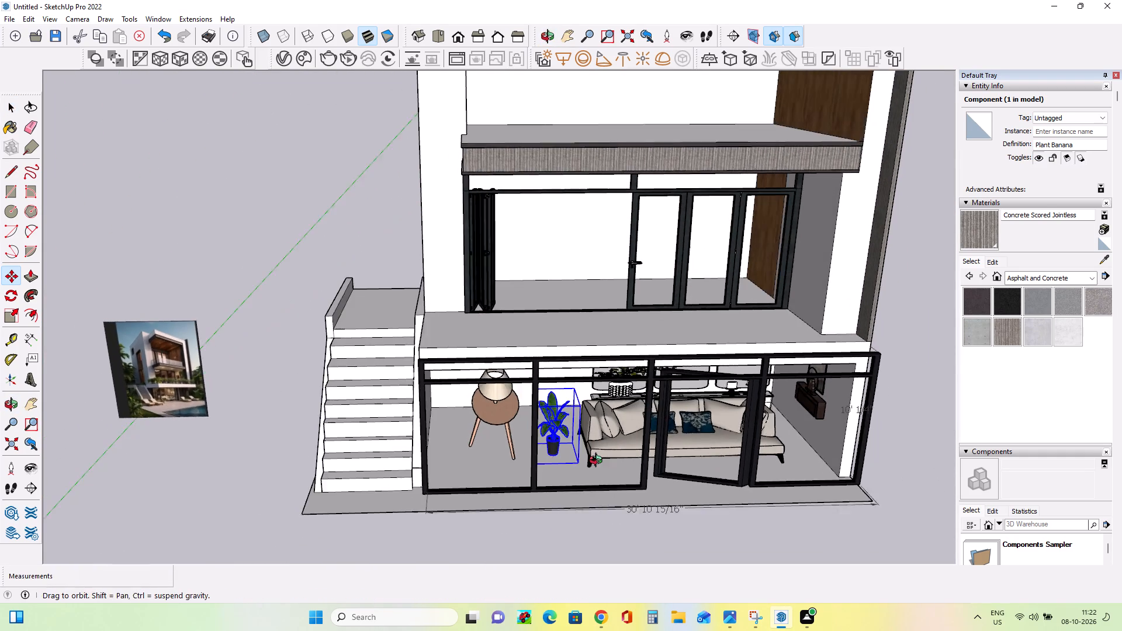
middle_click_drag(598, 462, 601, 461)
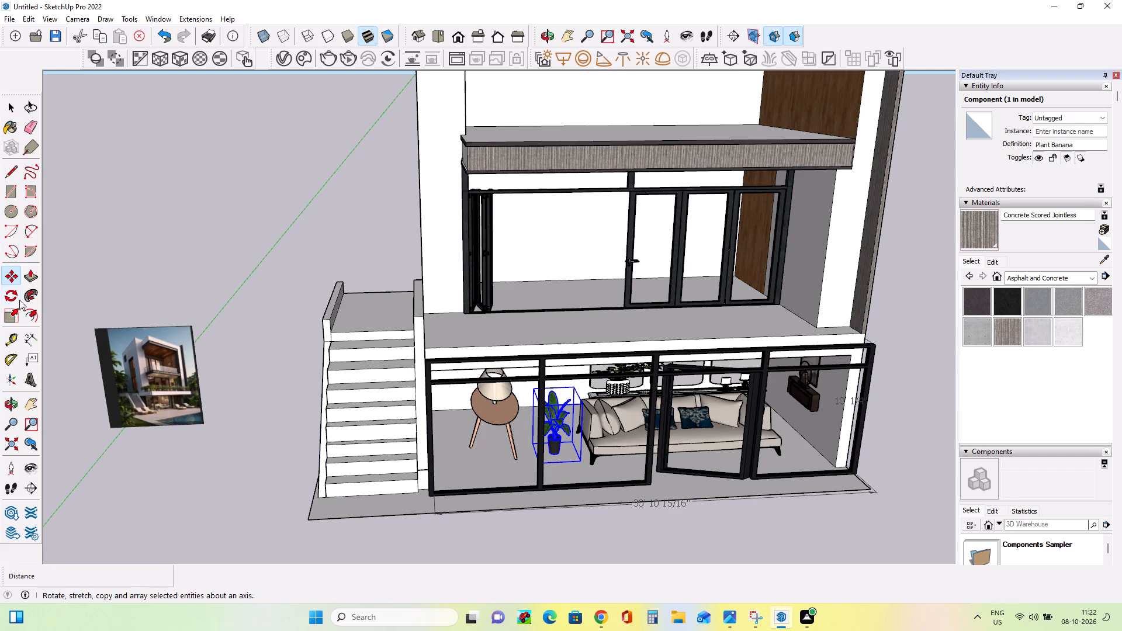
left_click(9, 106)
left_click(577, 391)
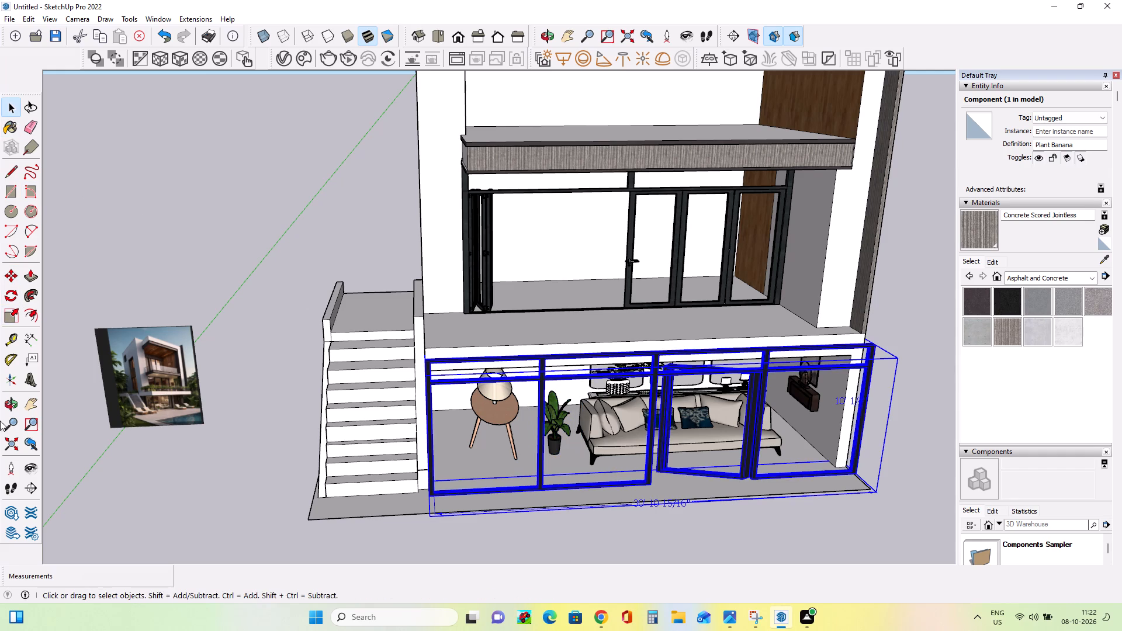
left_click(5, 310)
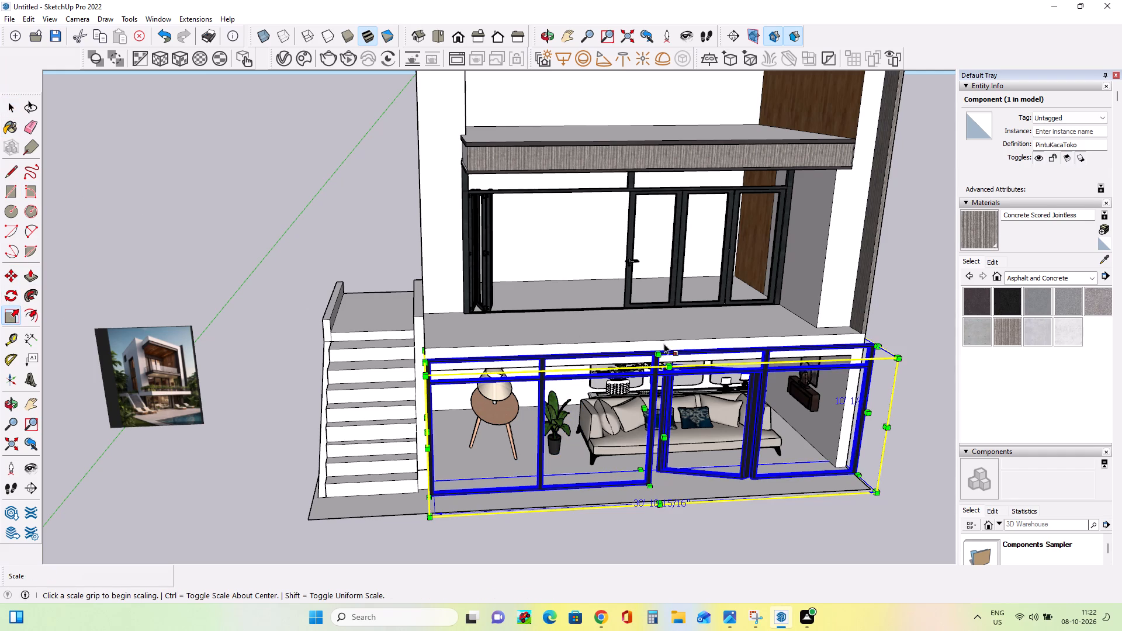
left_click(658, 352)
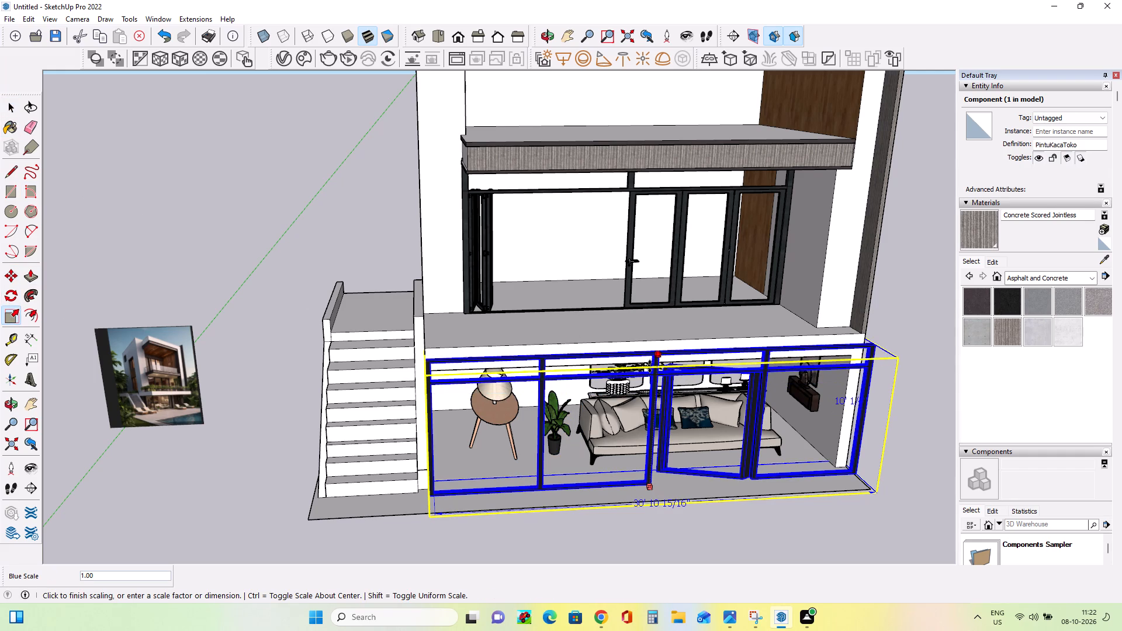
left_click(651, 375)
Move the PintuKacaToko door about 11 7/16" toward the stairs so its lower front corner meets the staircase side.
middle_click_drag(450, 459, 550, 432)
scroll(453, 486, "up", 1)
scroll(453, 486, "down", 1)
scroll(453, 486, "up", 1)
middle_click_drag(462, 486, 563, 464)
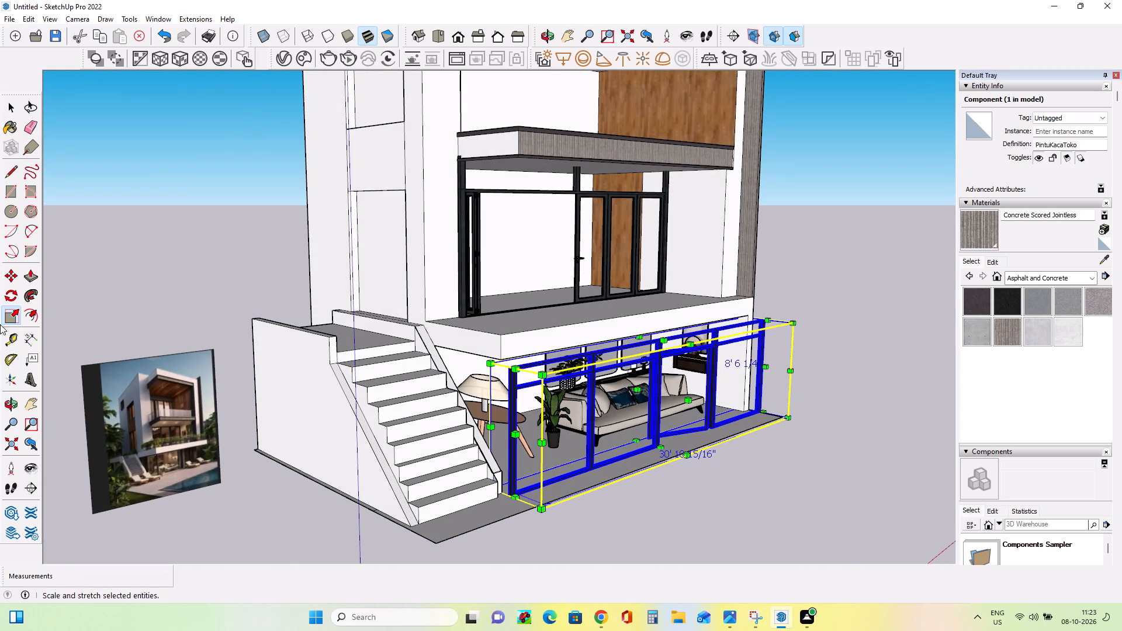
left_click(13, 277)
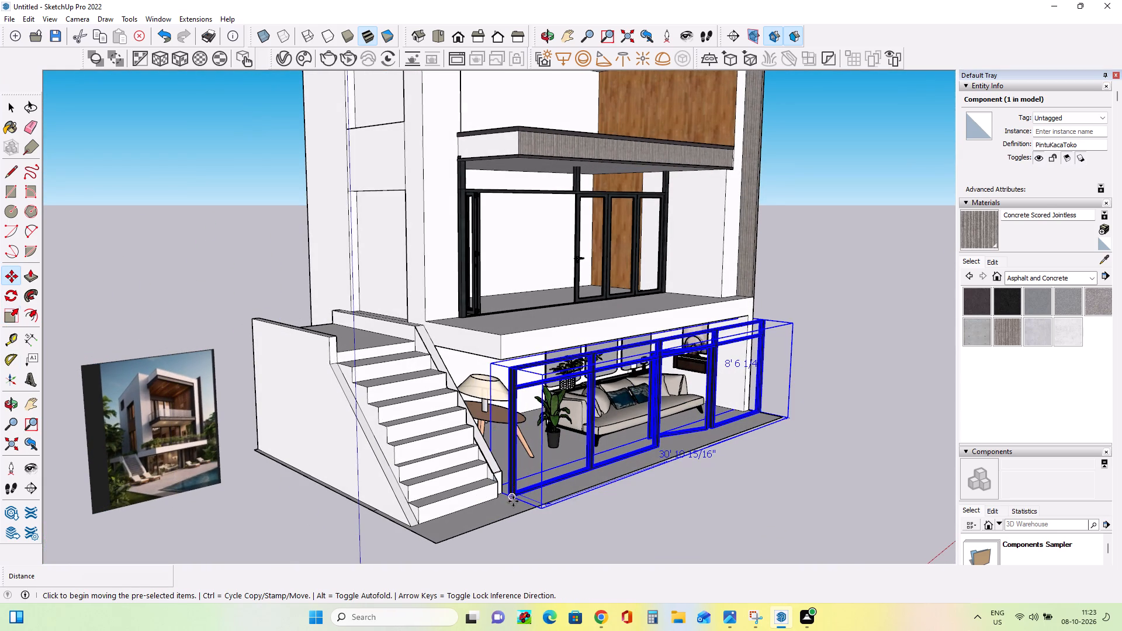
left_click(513, 501)
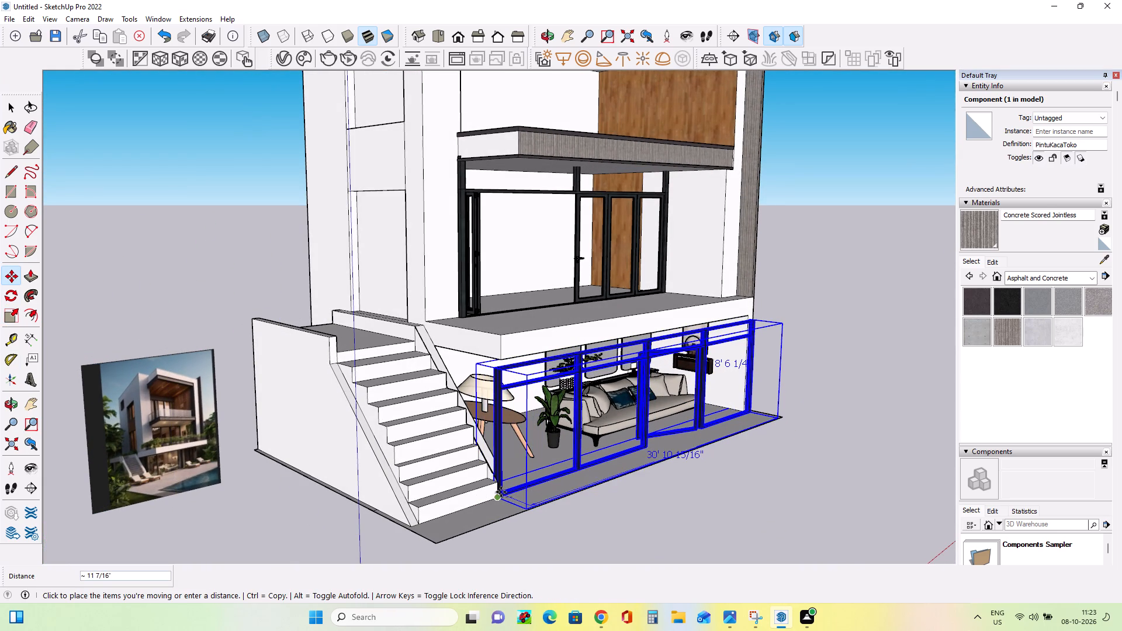
left_click(502, 487)
Scale the lounge's PintuKacaToko door along the green and blue axes to about 0.42 depth and a height of about 8' 10 13/16".
scroll(536, 483, "up", 4)
middle_click_drag(549, 484, 530, 464)
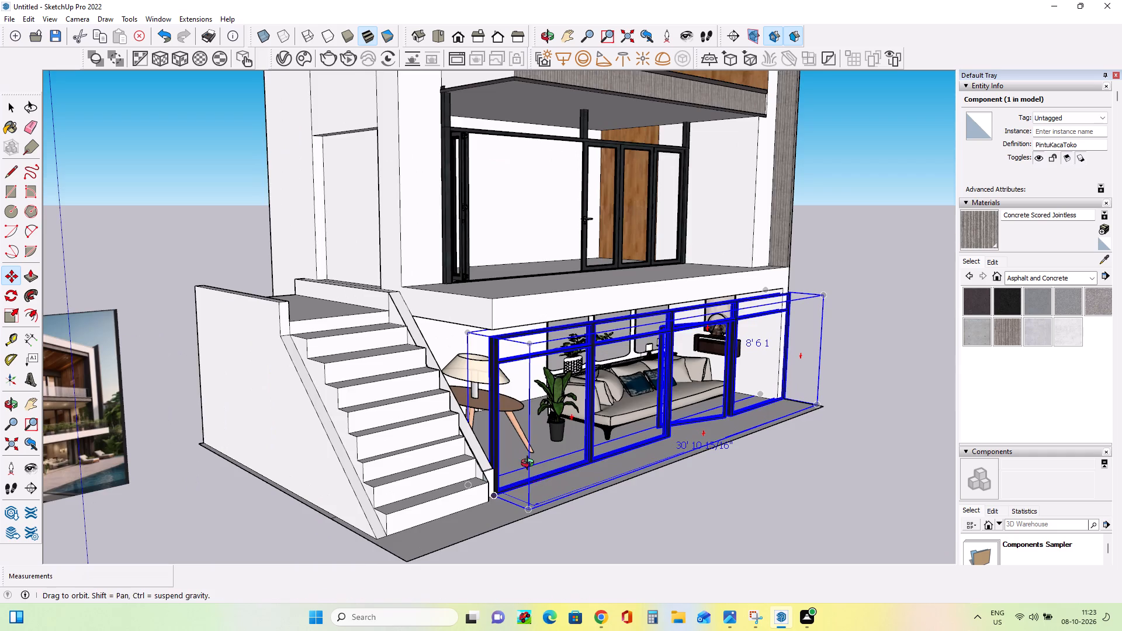
middle_click_drag(530, 464, 404, 415)
middle_click_drag(584, 459, 556, 560)
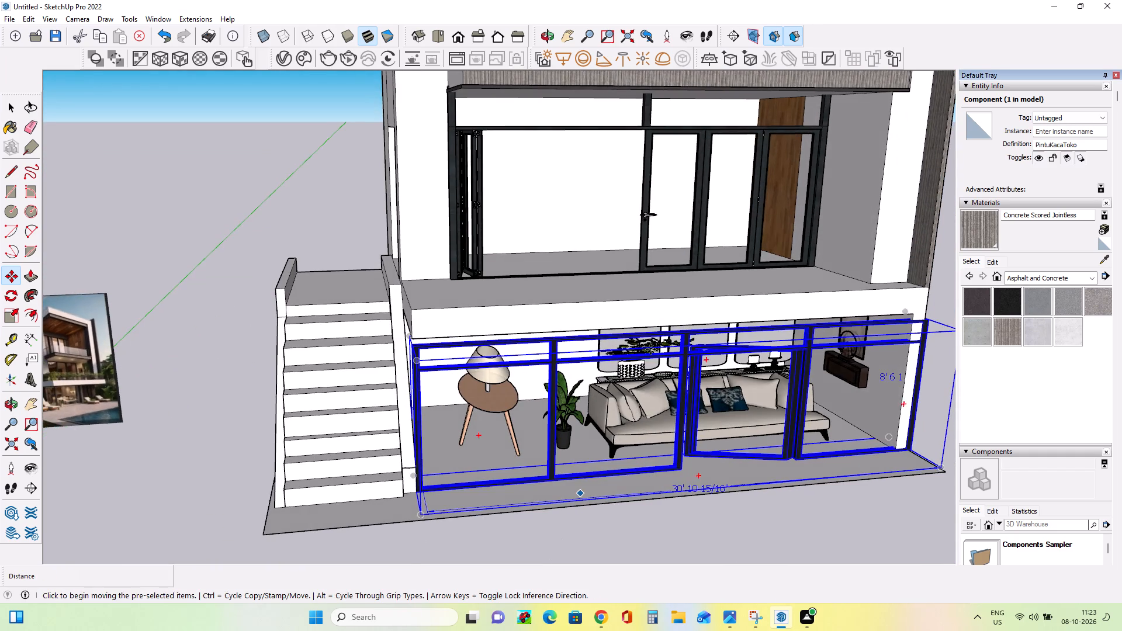
scroll(653, 343, "up", 2)
middle_click_drag(660, 381, 565, 338)
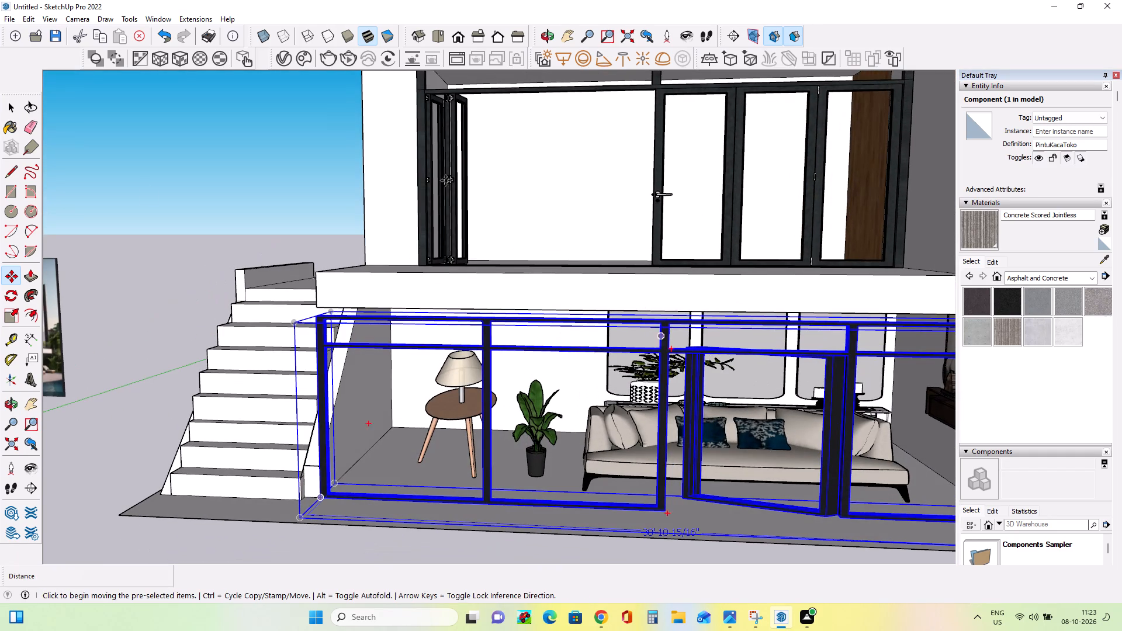
left_click(6, 320)
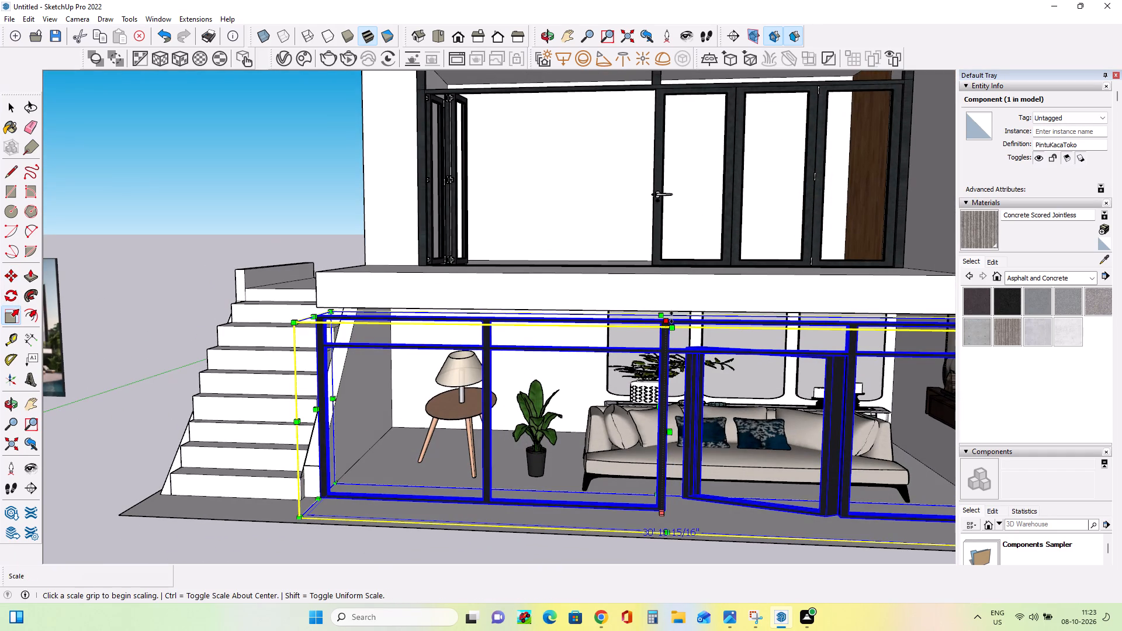
left_click(668, 322)
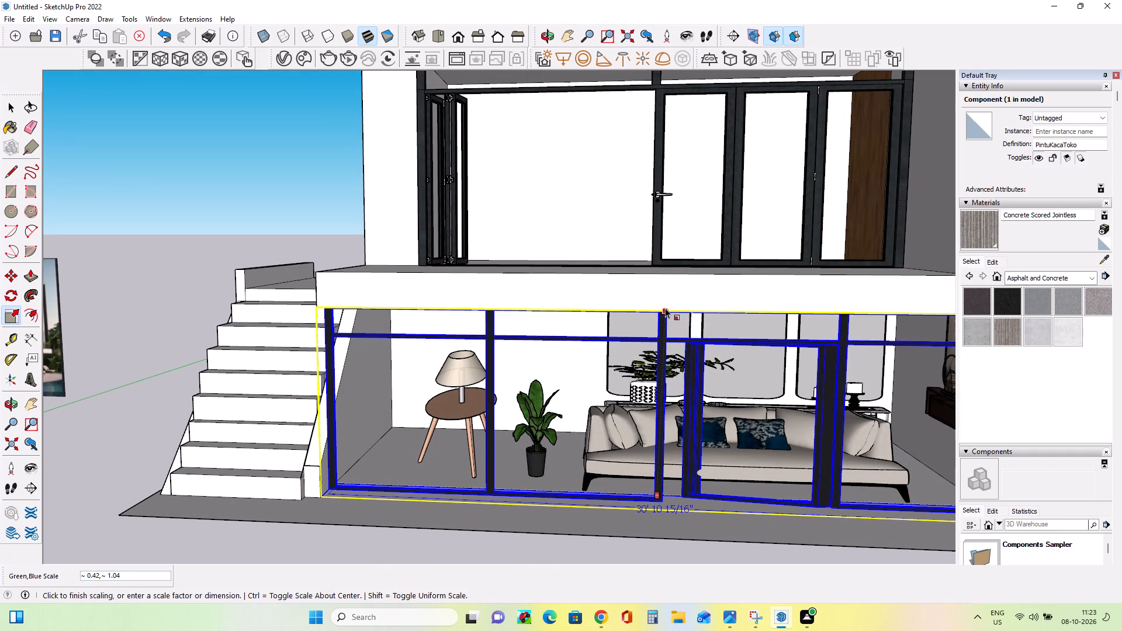
left_click(665, 308)
Move the PintuKacaToko door about 1' 2 5/8" outward to the front of the lounge opening beside the stairs, and deselect it.
scroll(525, 432, "down", 2)
scroll(372, 451, "up", 4)
middle_click_drag(377, 480, 412, 516)
scroll(411, 511, "down", 4)
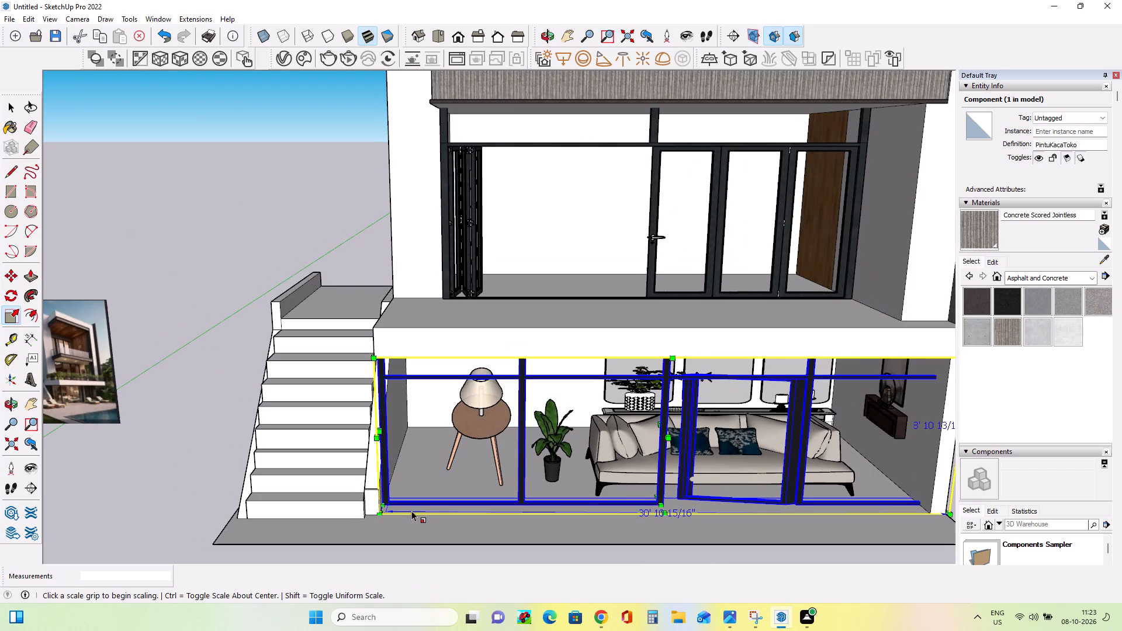
left_click(8, 321)
left_click(11, 273)
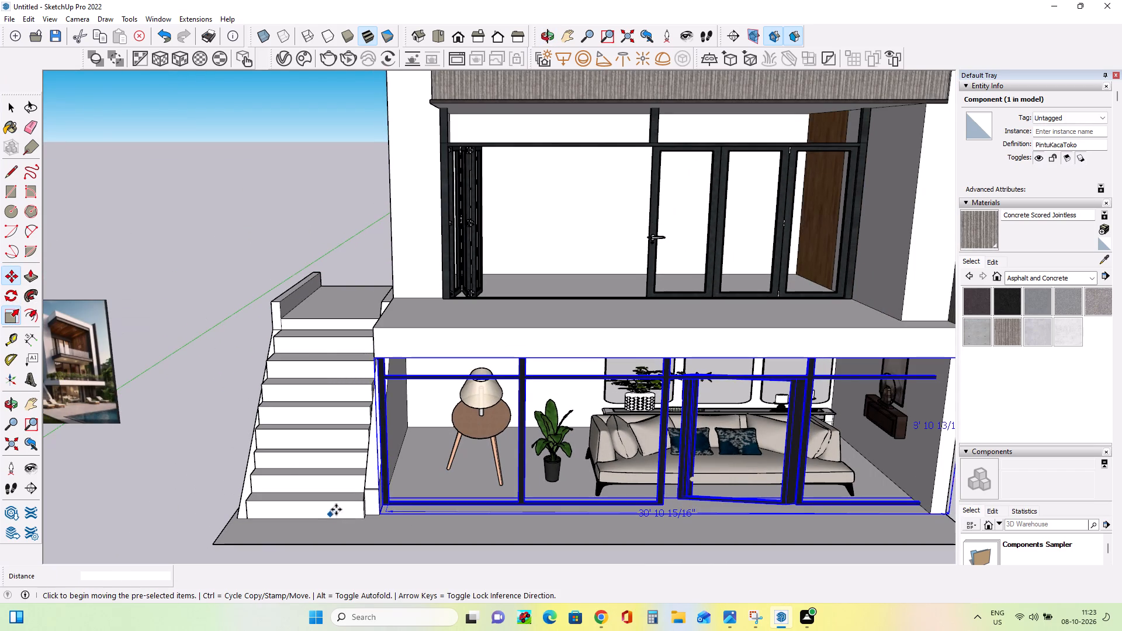
left_click(384, 501)
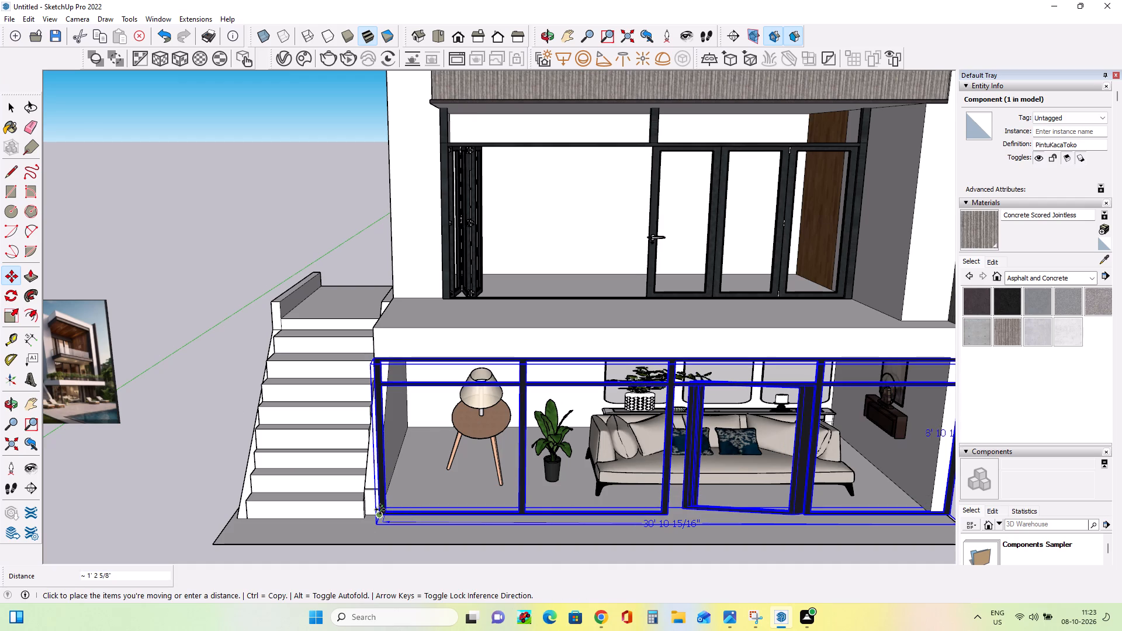
left_click(380, 509)
middle_click_drag(356, 490, 417, 474)
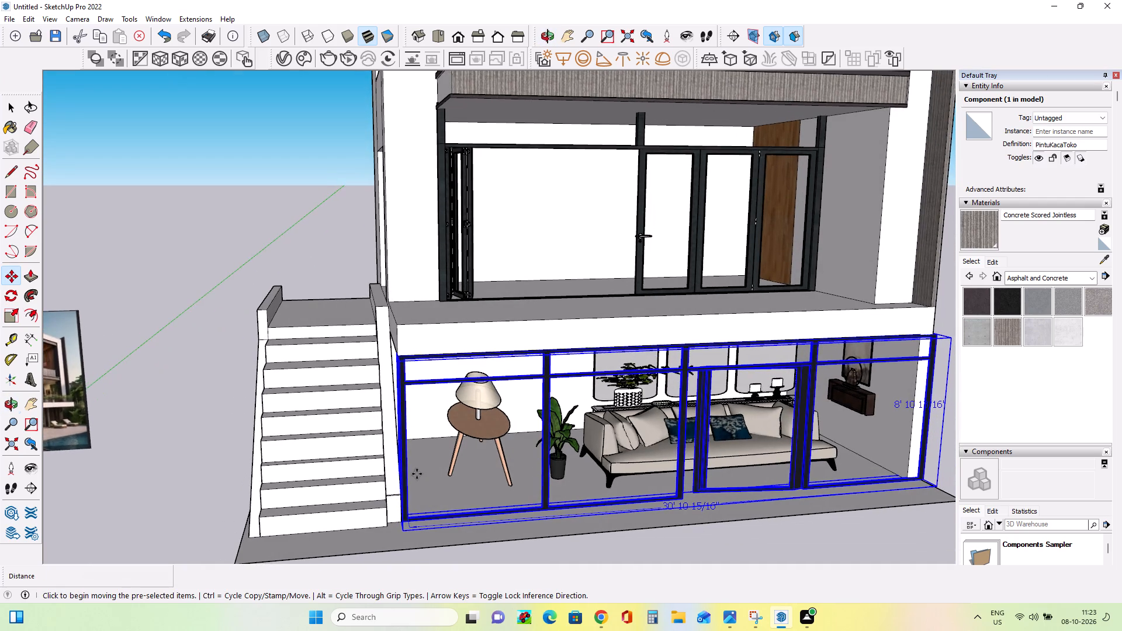
scroll(417, 474, "down", 7)
middle_click_drag(465, 523, 433, 530)
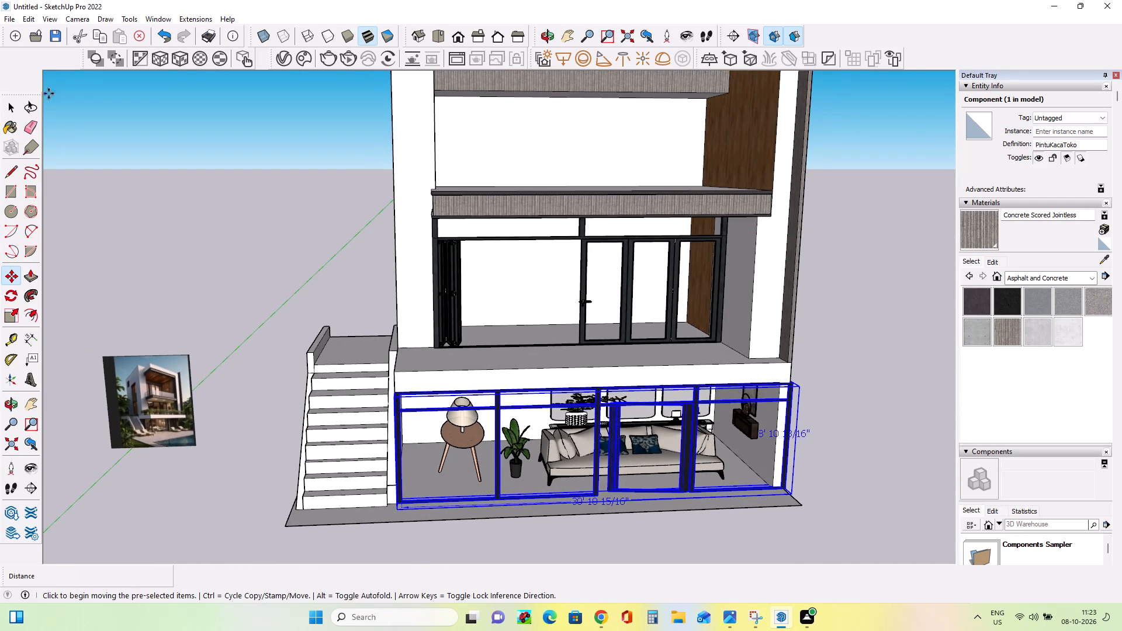
left_click(6, 109)
left_click(93, 162)
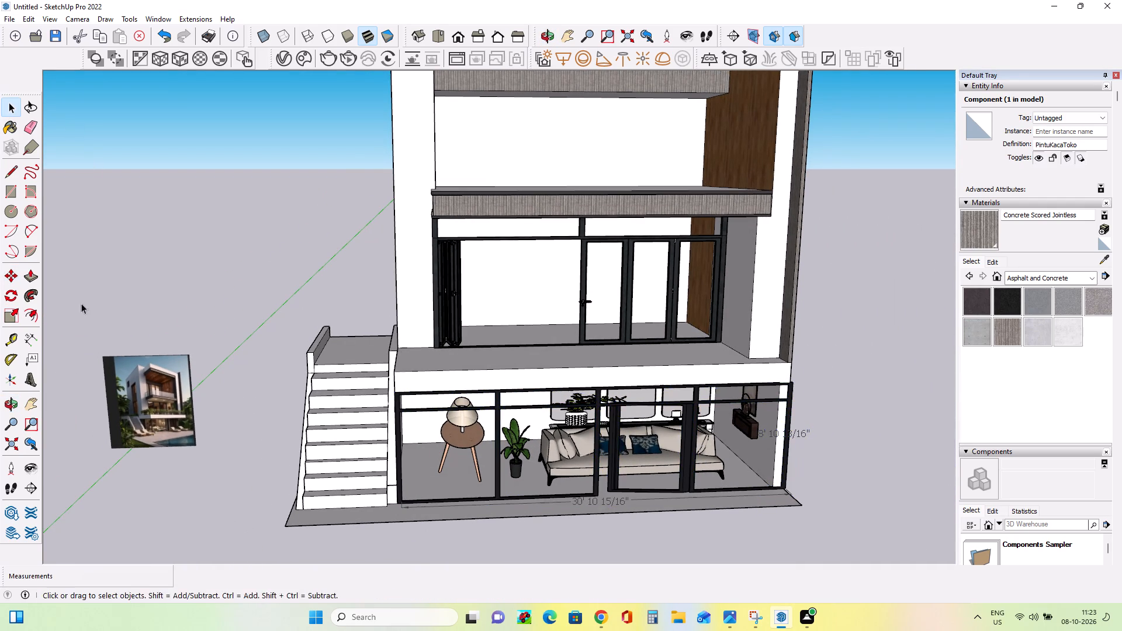
Examine the villa's full front elevation with the glass doors on the lower two floors.
middle_click_drag(63, 459, 101, 480)
scroll(101, 480, "down", 3)
middle_click_drag(469, 606, 434, 506)
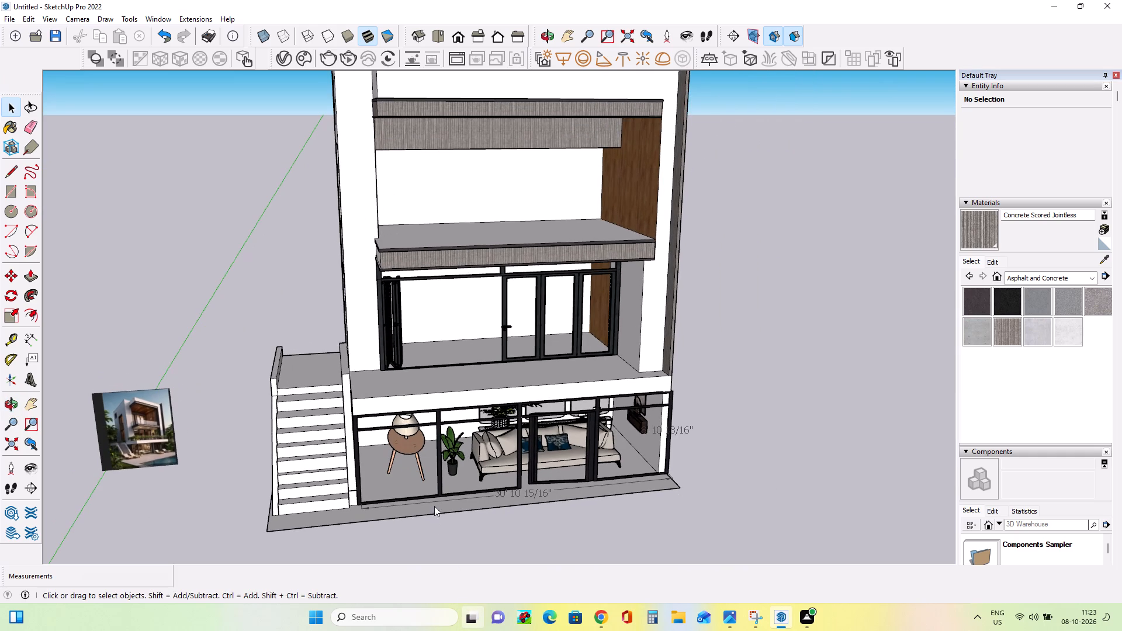
middle_click_drag(434, 506, 433, 502)
middle_click_drag(442, 500, 430, 455)
scroll(562, 455, "up", 1)
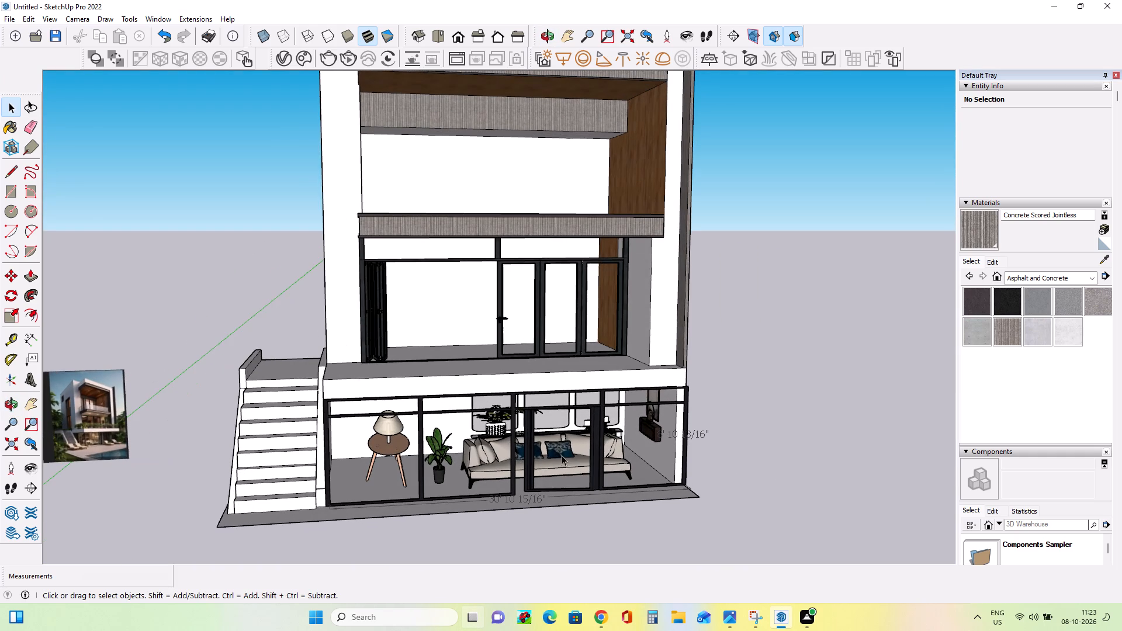
left_click(31, 403)
left_click_drag(439, 441, 437, 485)
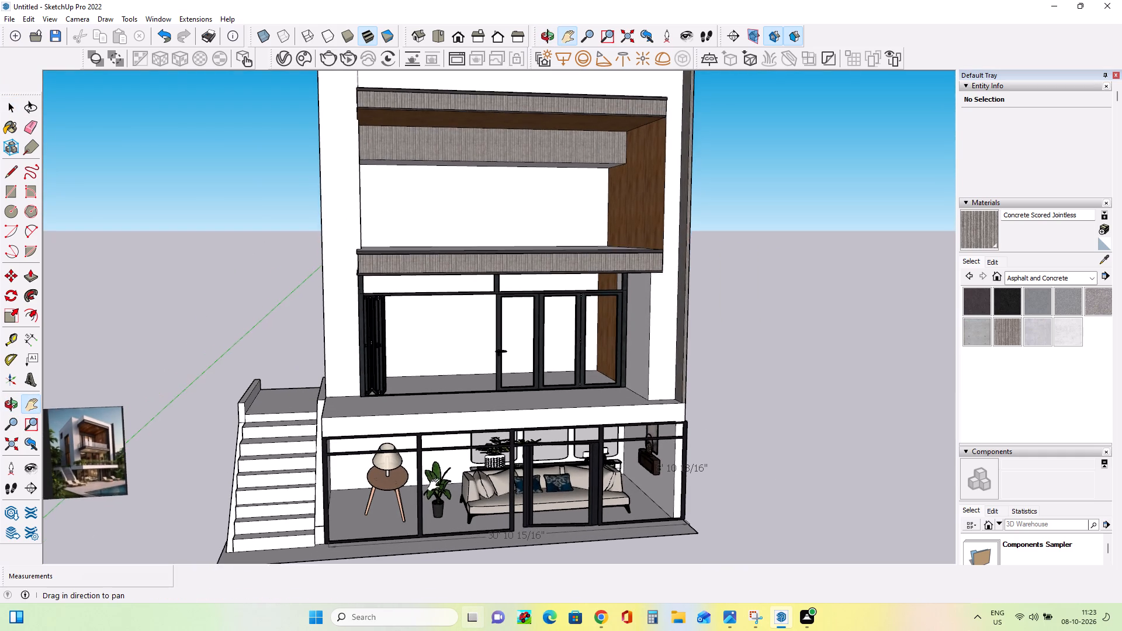
left_click_drag(437, 485, 434, 495)
scroll(489, 481, "down", 2)
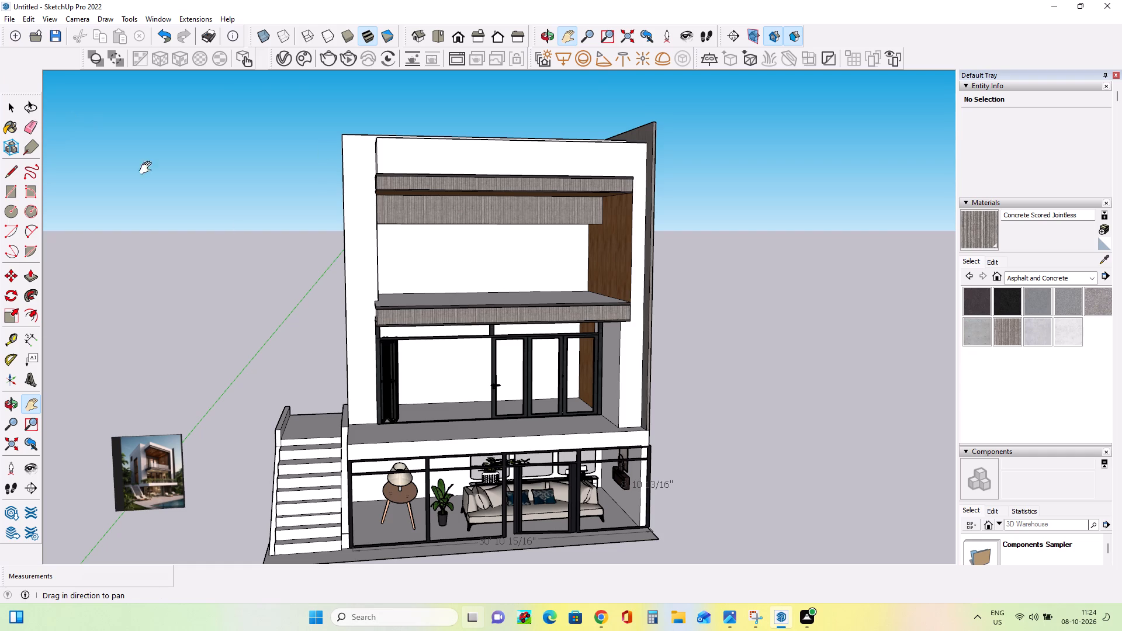
Import the CURTAIN model from the Downloads folder and place it on the top-floor slab near the wood-clad wall.
left_click(11, 20)
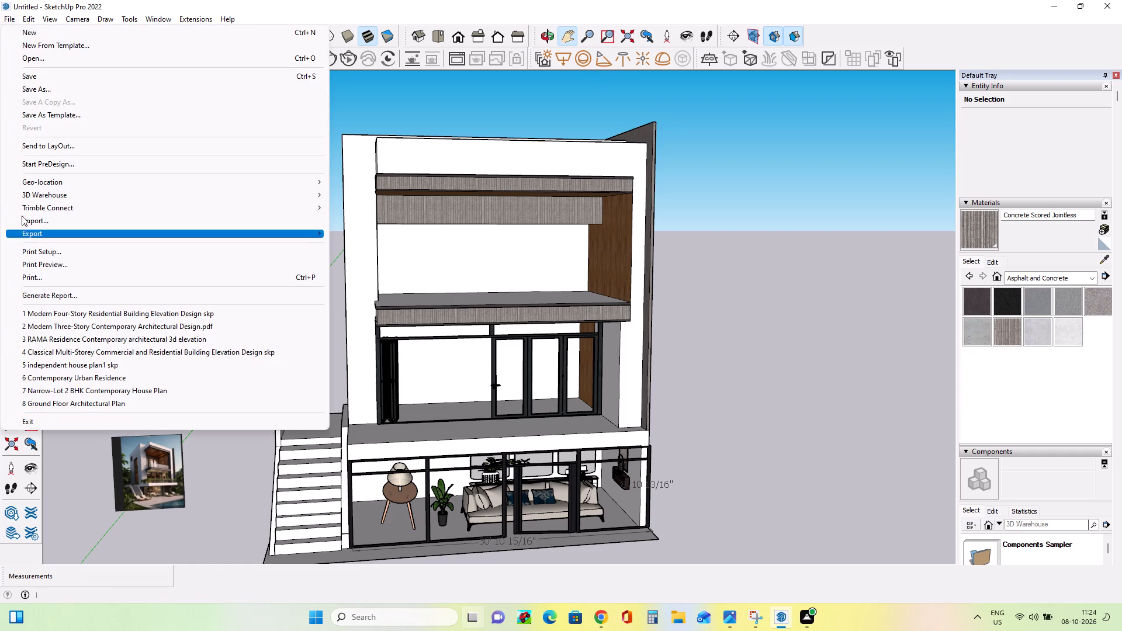
left_click(34, 223)
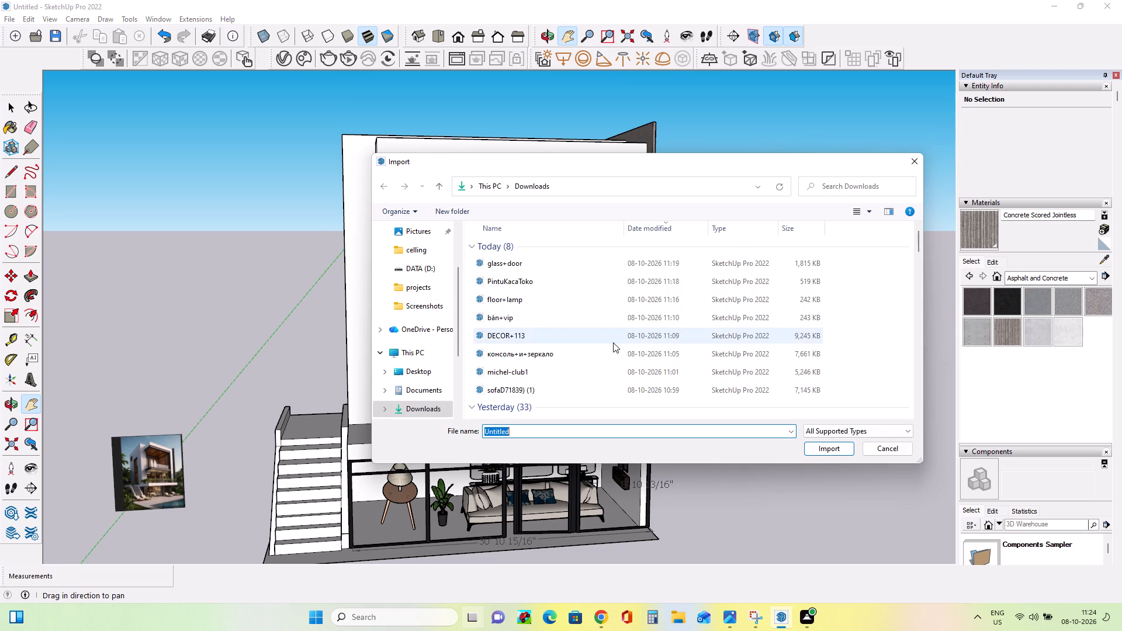
scroll(612, 341, "down", 3)
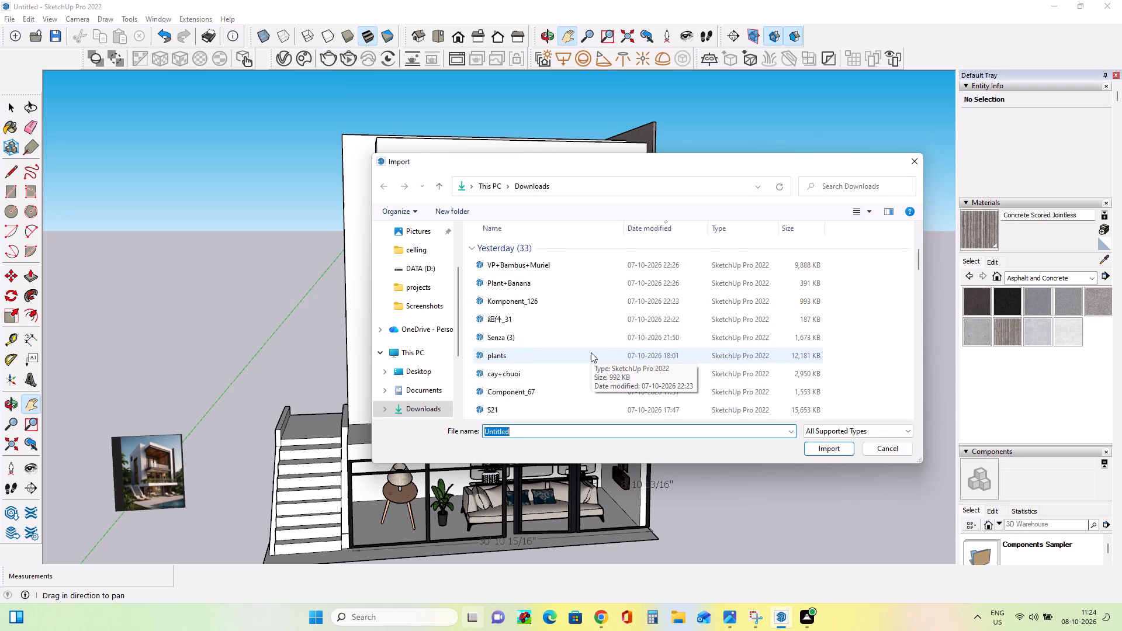
scroll(591, 352, "down", 2)
left_click(589, 391)
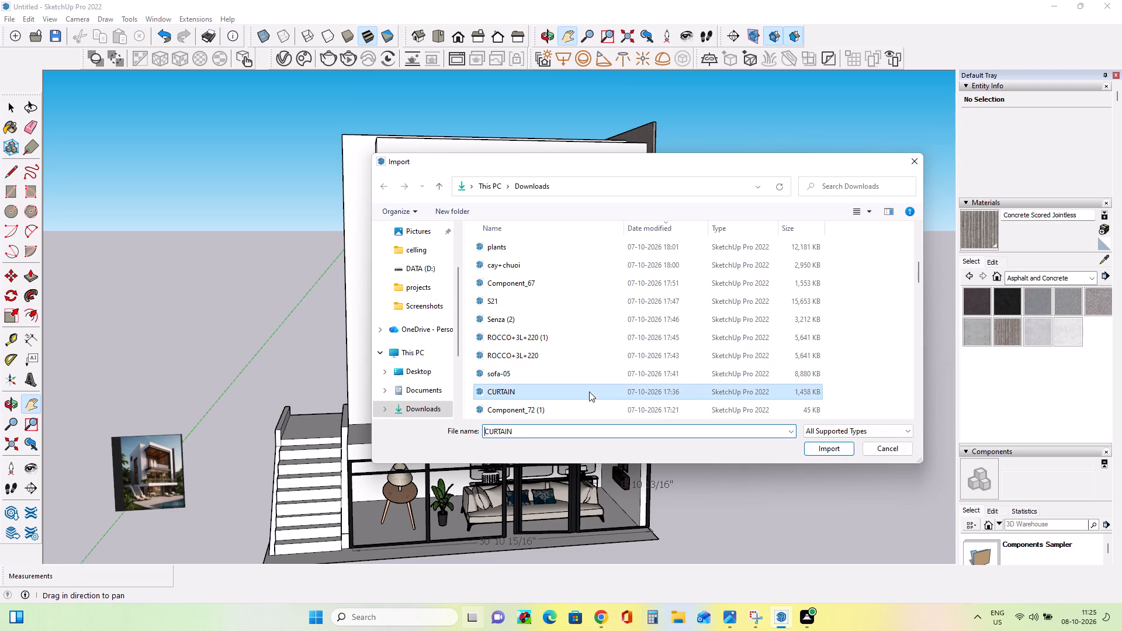
left_click(830, 450)
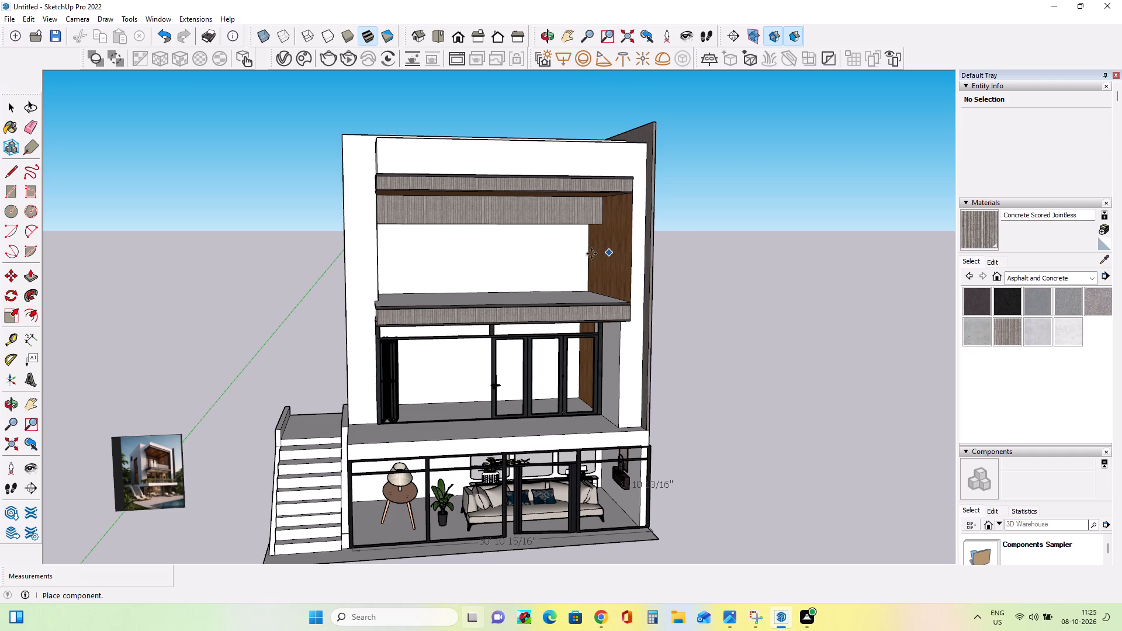
left_click(563, 296)
Move the curtain back behind the concrete-clad beam, into the rear corner of the top floor beside the wood-clad wall.
middle_click_drag(547, 269, 598, 290)
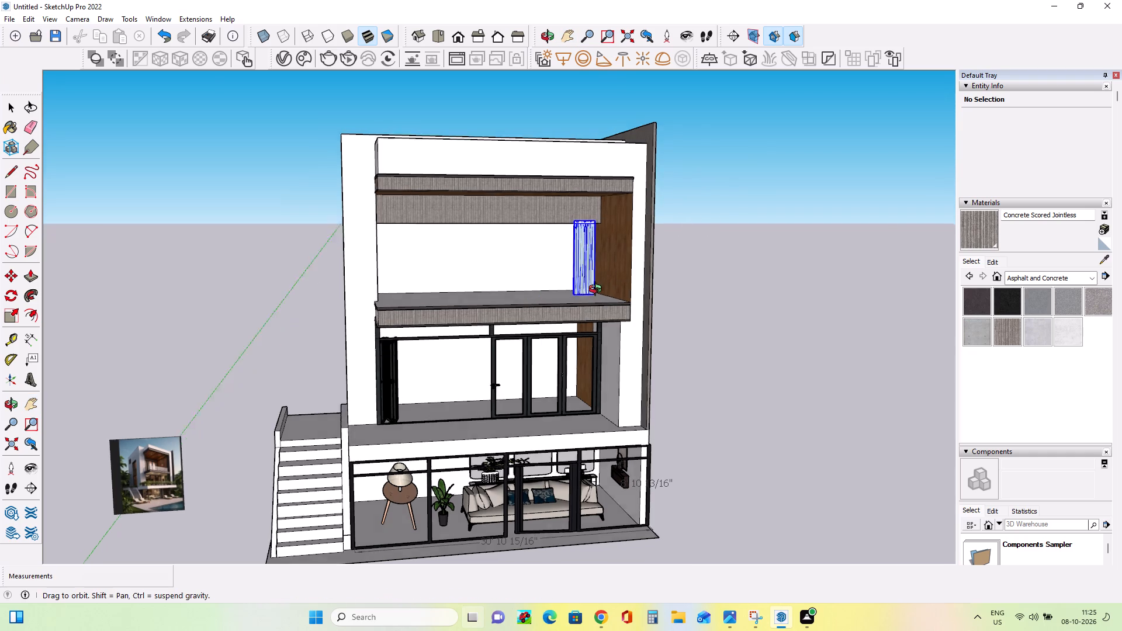
middle_click_drag(598, 290, 674, 299)
scroll(535, 275, "up", 7)
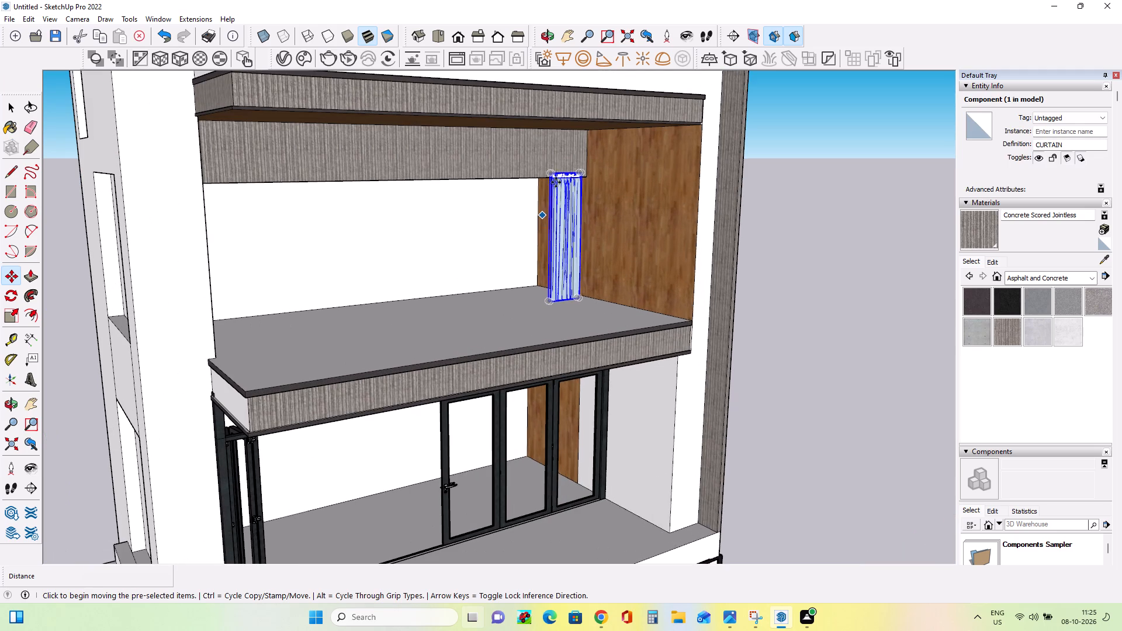
left_click(555, 177)
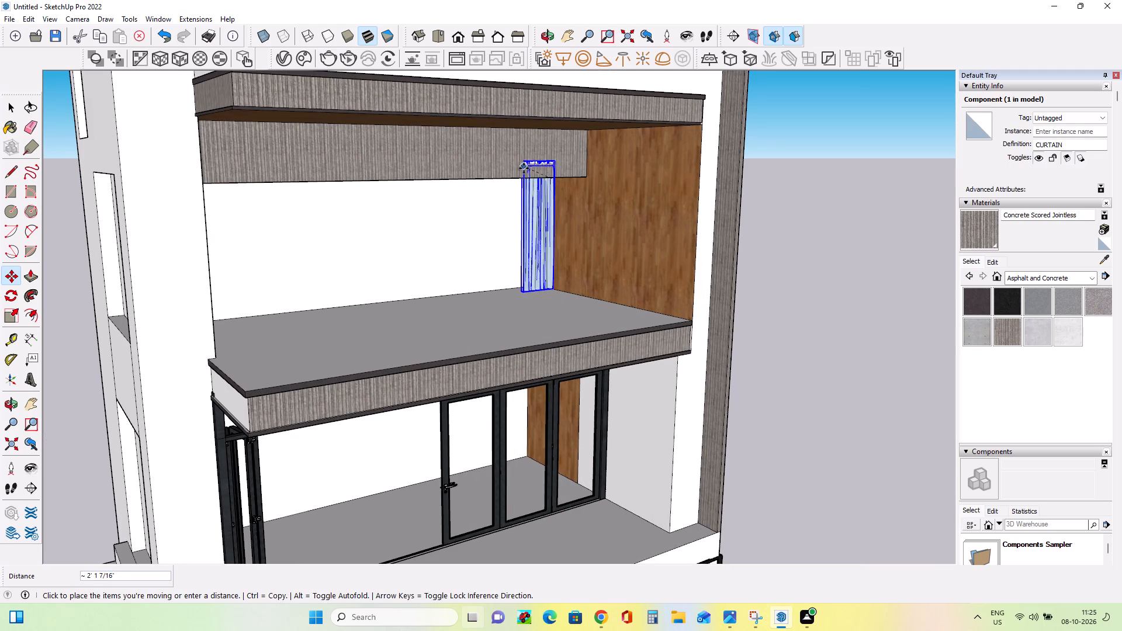
left_click(524, 171)
middle_click_drag(588, 252, 583, 252)
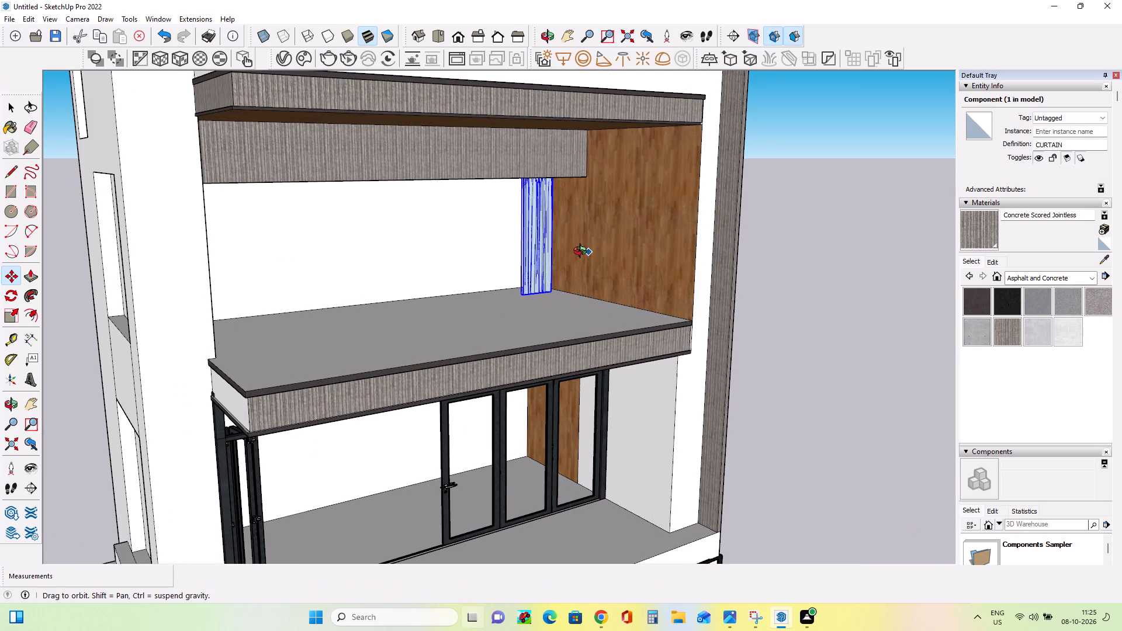
middle_click_drag(583, 252, 505, 246)
scroll(576, 255, "up", 4)
middle_click_drag(577, 285, 553, 296)
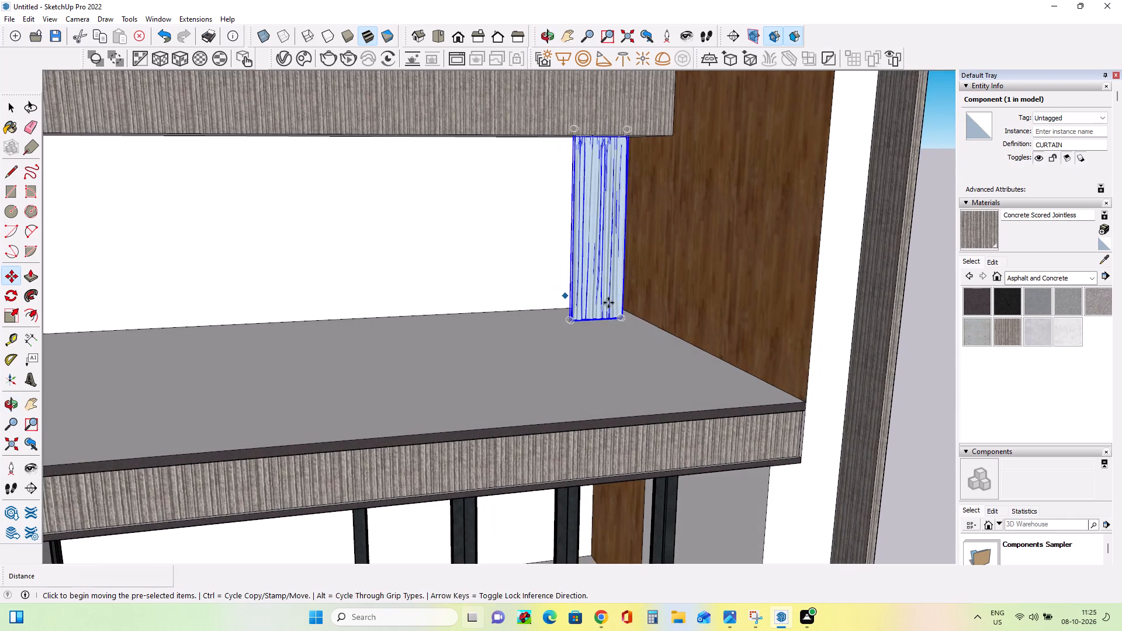
scroll(636, 308, "down", 4)
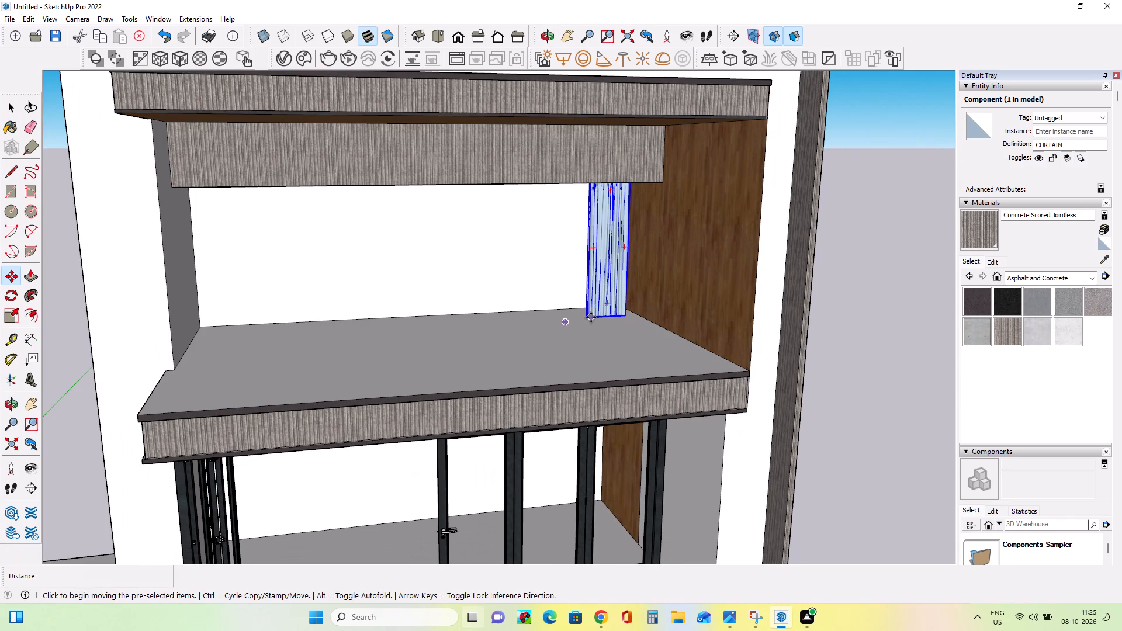
Switch to the 3D Warehouse page in Chrome and search its models for "curtain".
left_click(600, 618)
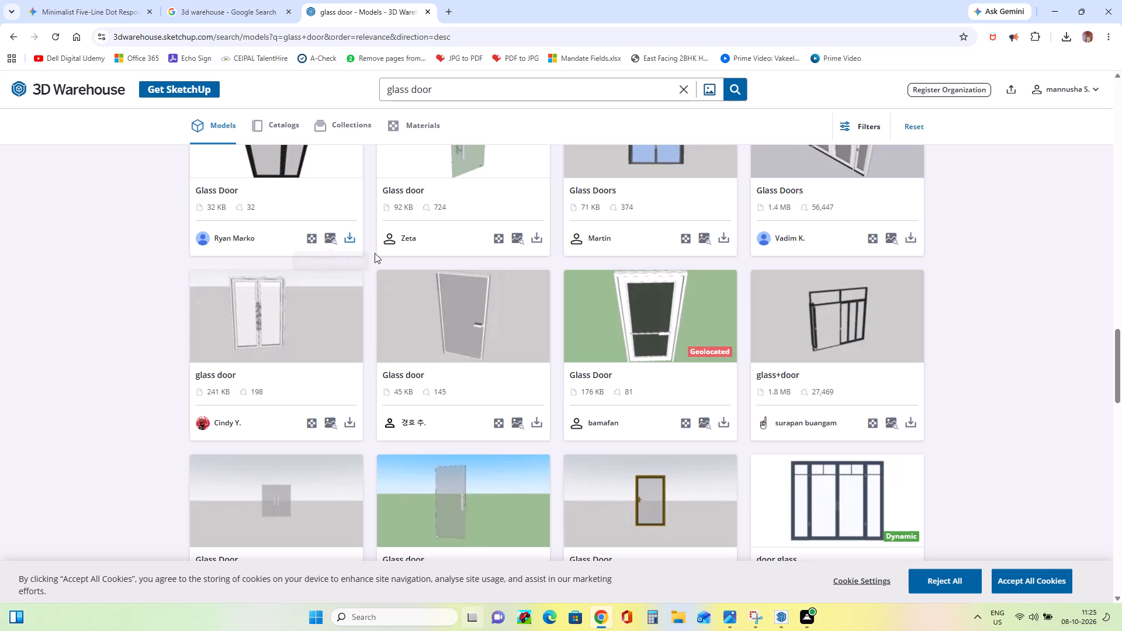
left_click(450, 84)
key("BackSpace")
key("BackSpace")
key("BackSpace")
key("BackSpace")
key("BackSpace")
key("BackSpace")
key("BackSpace")
key("BackSpace")
key("BackSpace")
key("BackSpace")
key("BackSpace")
key("BackSpace")
key("BackSpace")
key("BackSpace")
key("BackSpace")
key("BackSpace")
key("BackSpace")
type("curtain")
key("Return")
key("Return")
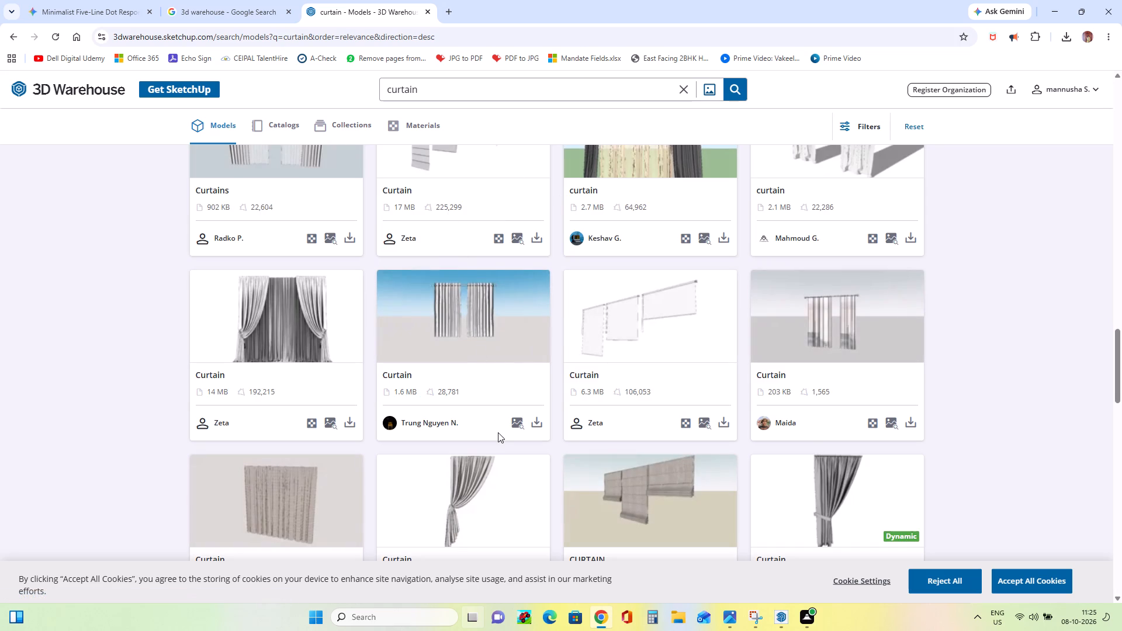
Browse the curtain search results, load more models, and download the 209 KB beige Curtains model.
scroll(685, 388, "down", 3)
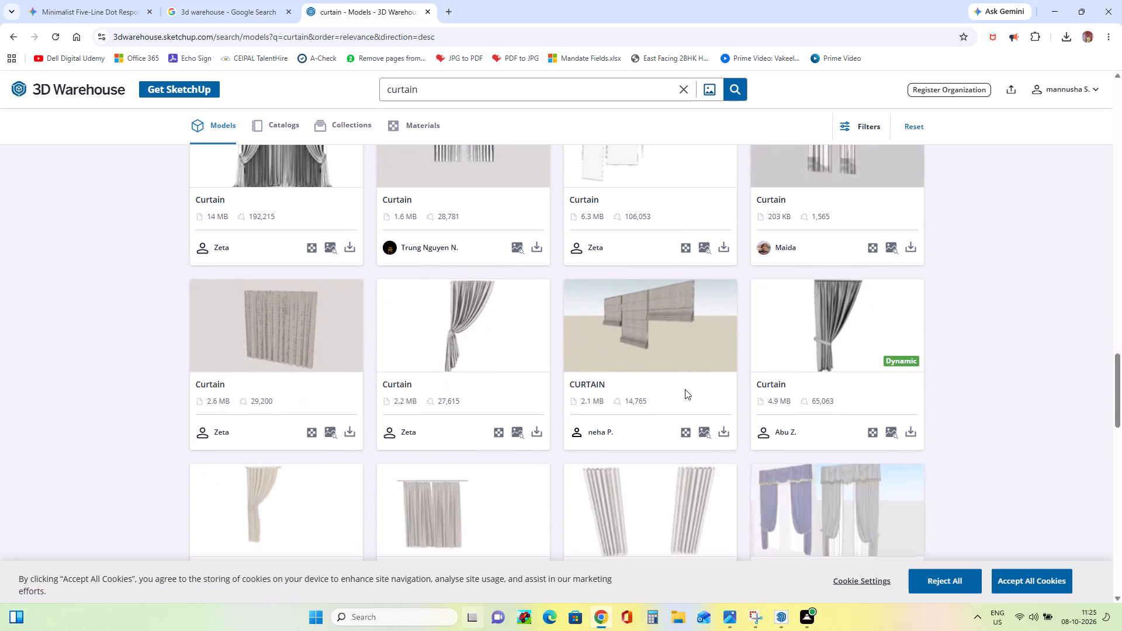
scroll(685, 389, "down", 4)
scroll(685, 389, "up", 1)
scroll(685, 389, "down", 6)
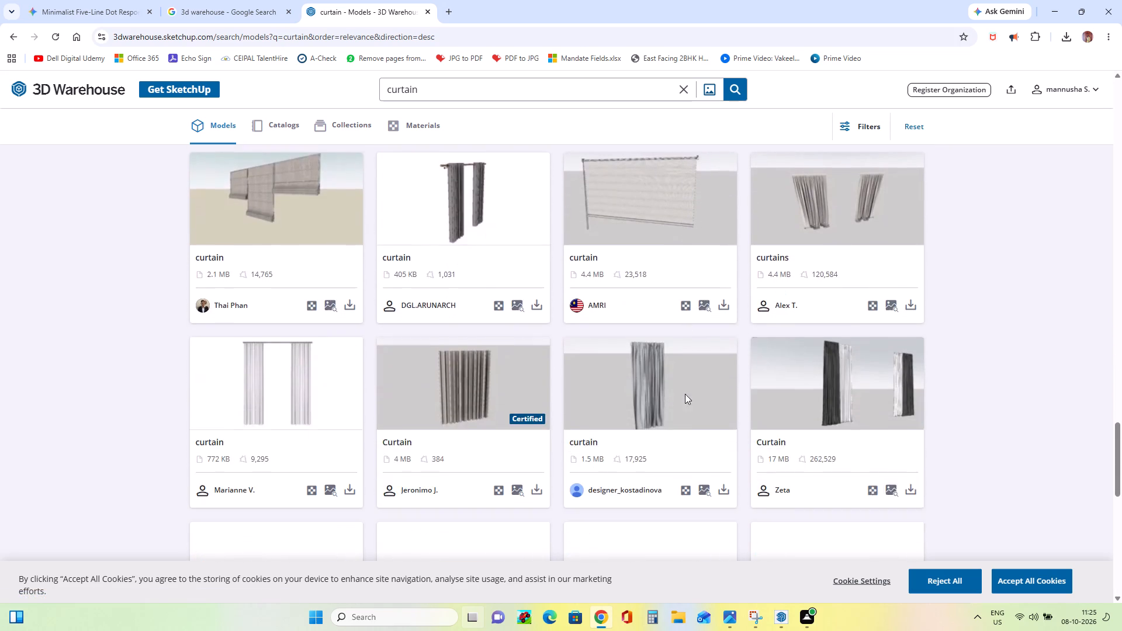
scroll(685, 394, "down", 9)
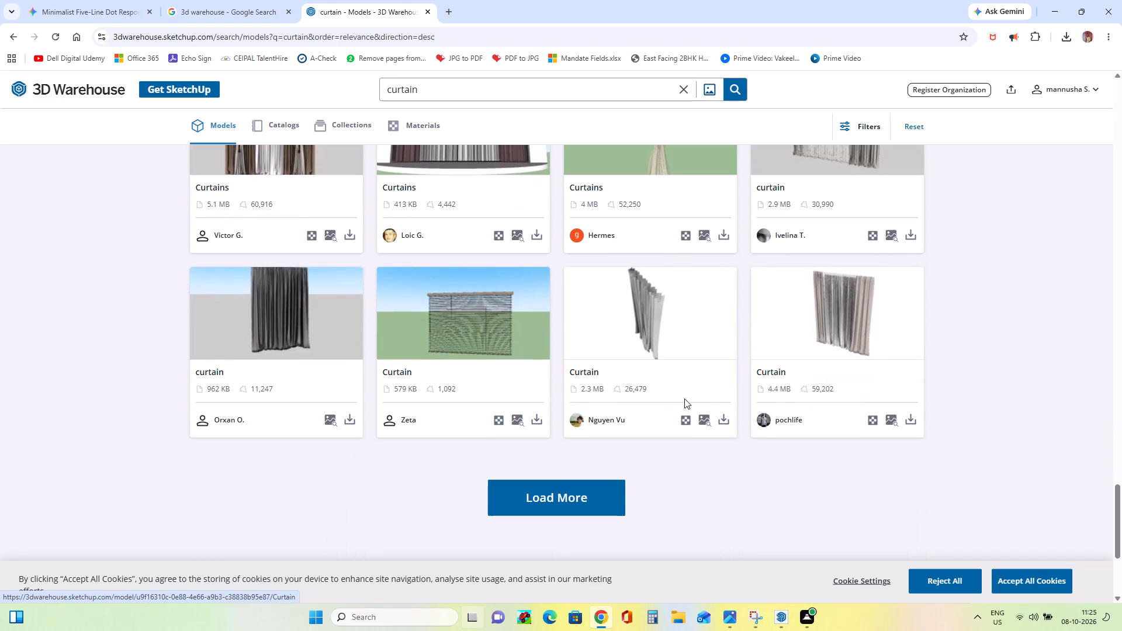
scroll(684, 398, "down", 2)
scroll(684, 398, "up", 4)
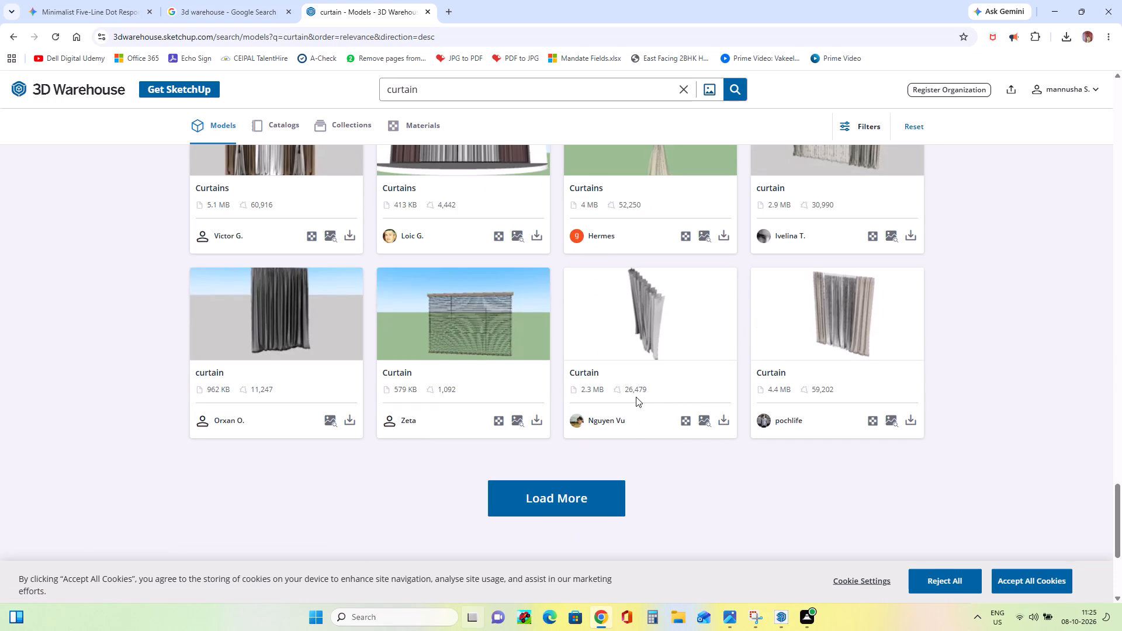
left_click(569, 502)
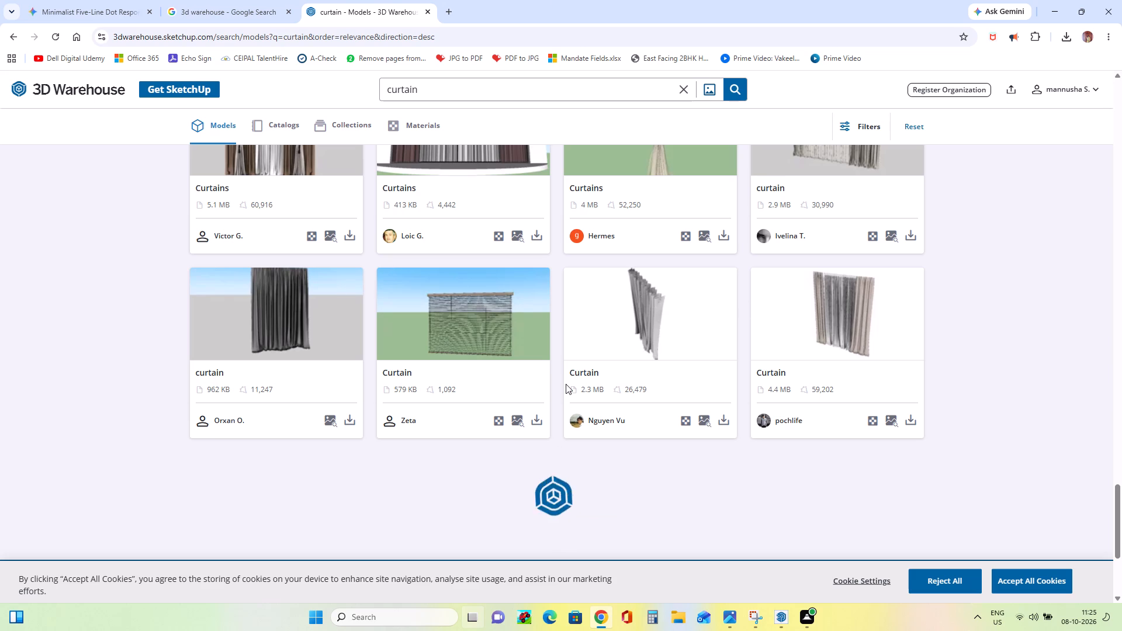
scroll(565, 384, "down", 2)
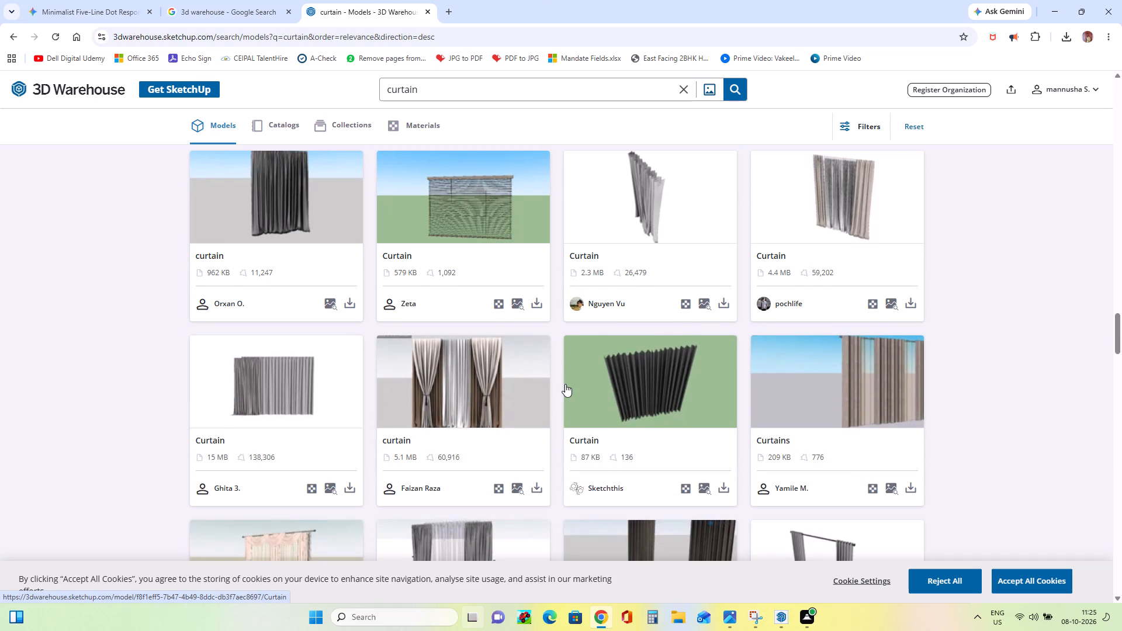
left_click(908, 485)
left_click(918, 513)
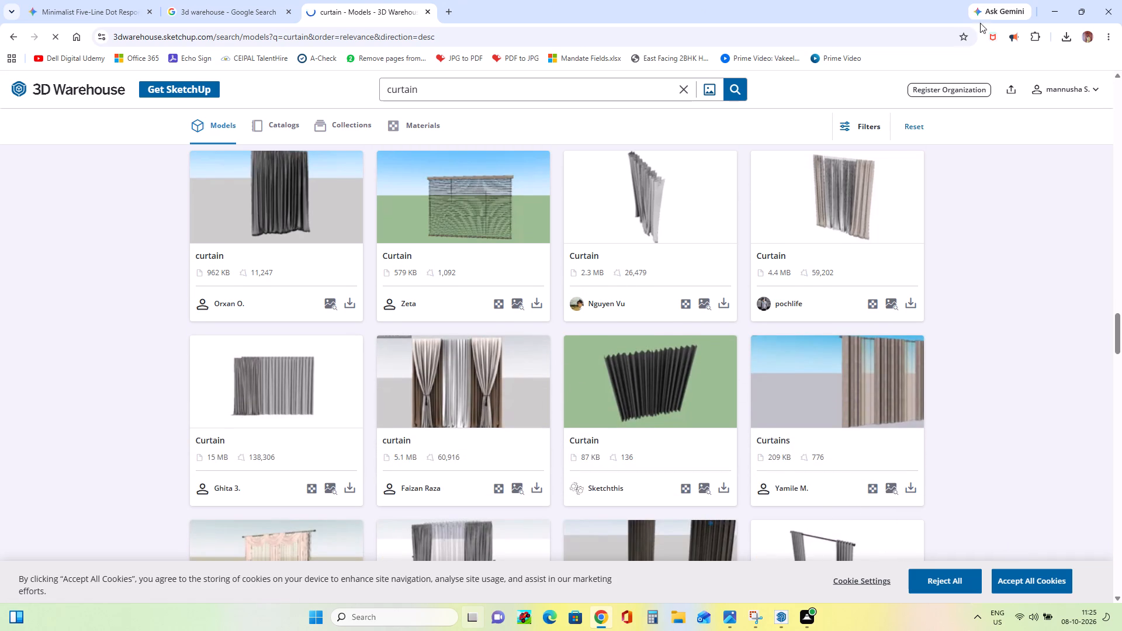
Switch to SketchUp, import the Curtains model from Downloads, and place it on the top-floor slab by the side wall opposite the wood cladding.
left_click(1051, 11)
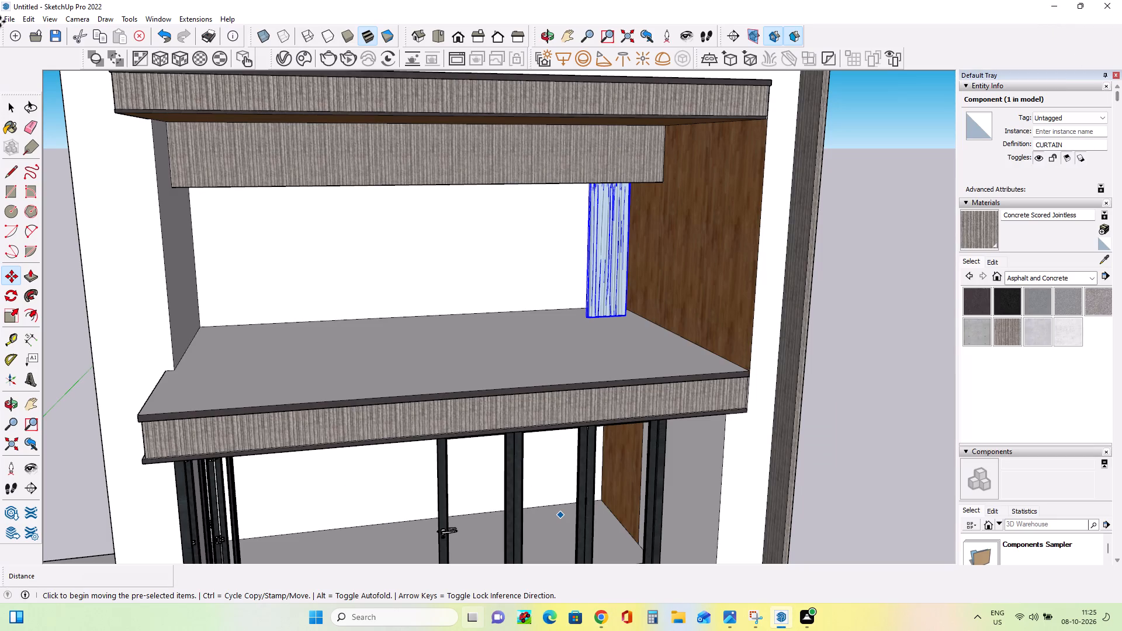
left_click(10, 24)
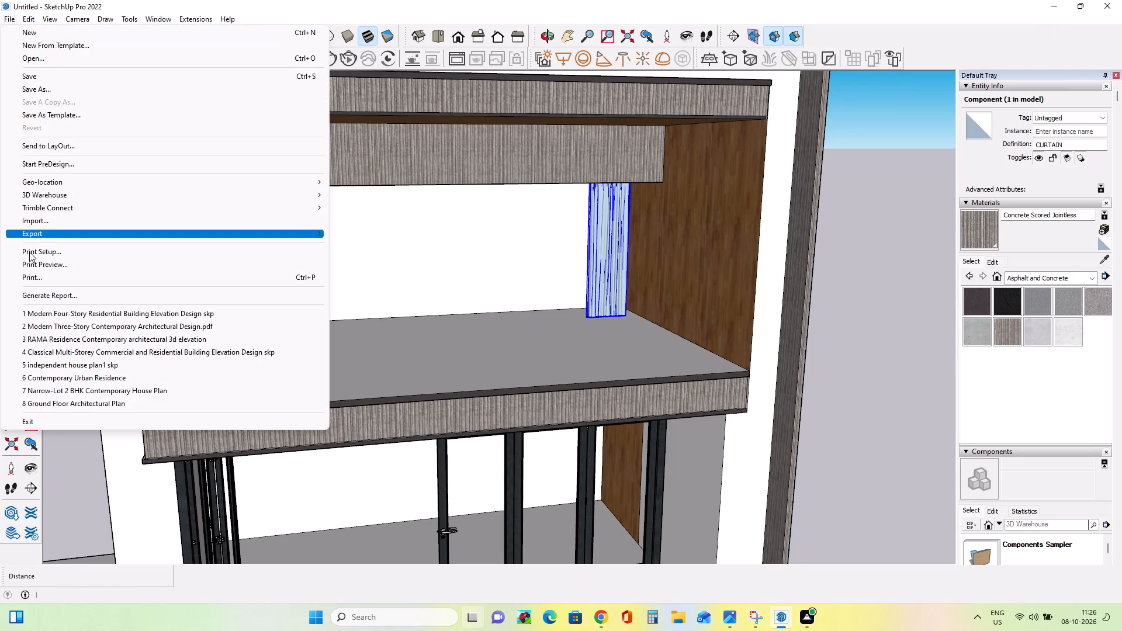
left_click(46, 223)
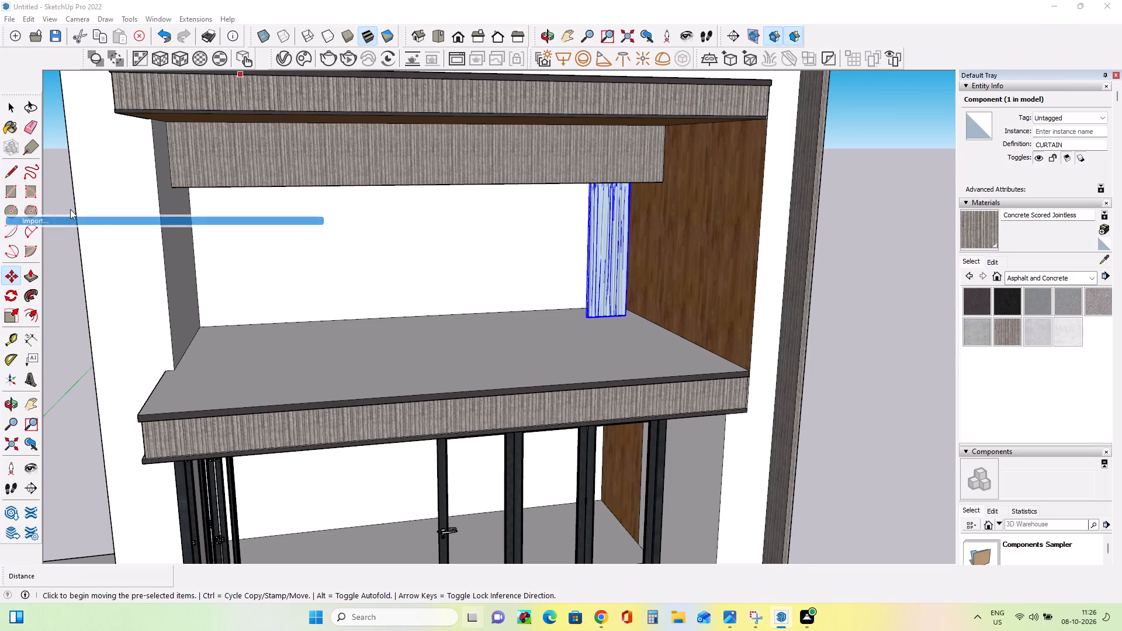
left_click(517, 272)
left_click(516, 265)
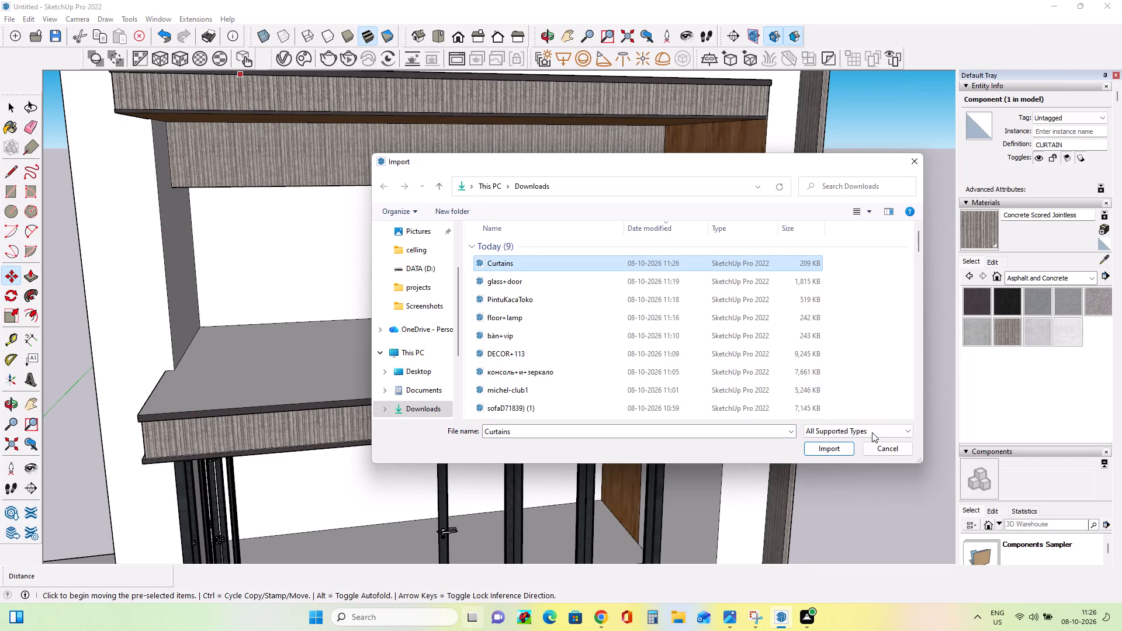
left_click(842, 453)
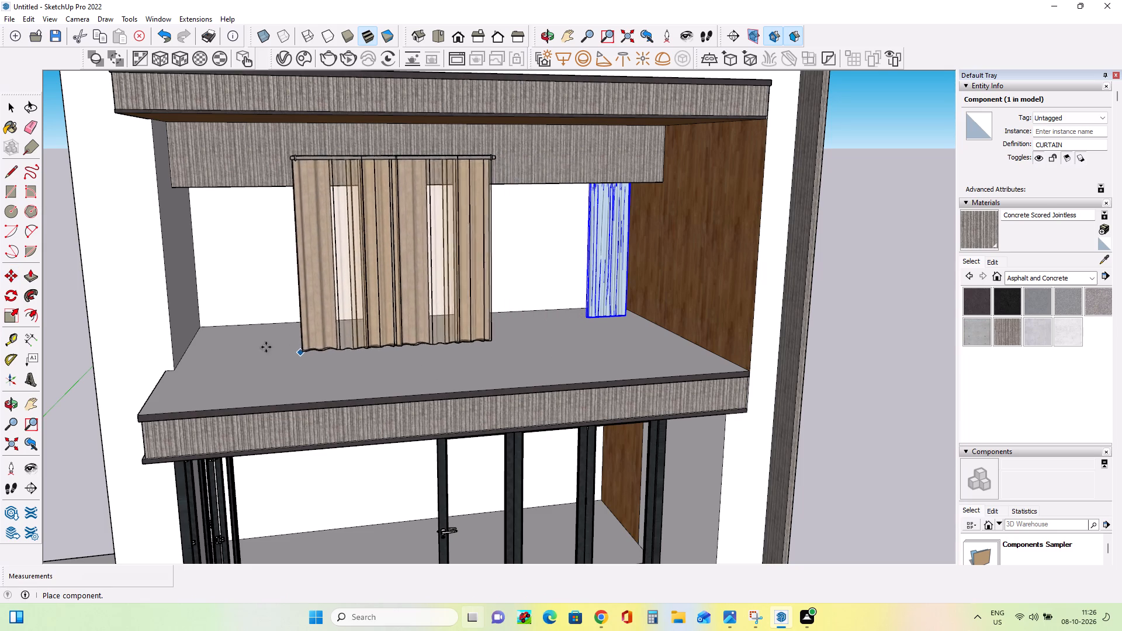
left_click(188, 348)
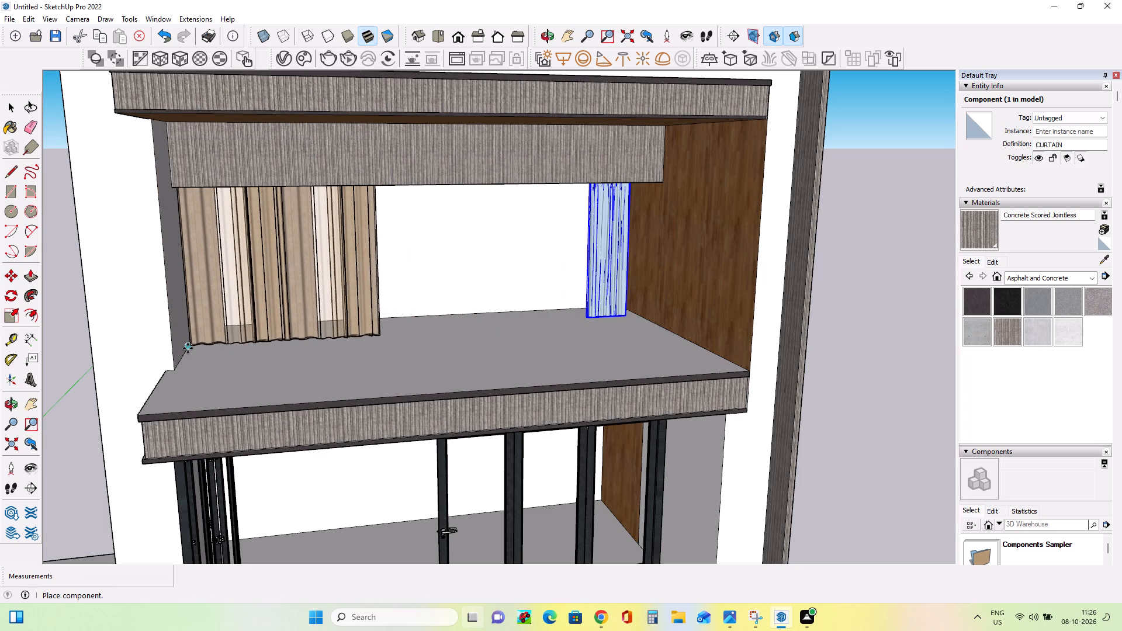
Scale the beige curtains in width so they span the top-floor opening up to the wood-clad wall.
middle_click_drag(507, 315, 372, 325)
scroll(507, 301, "down", 2)
middle_click_drag(511, 296, 478, 324)
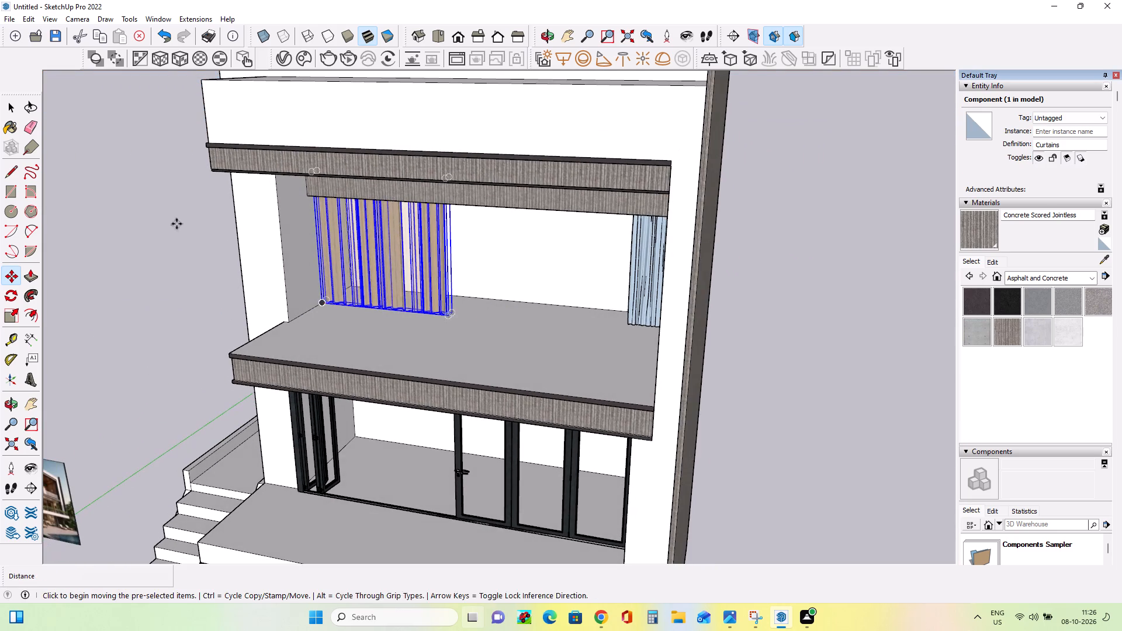
left_click(9, 315)
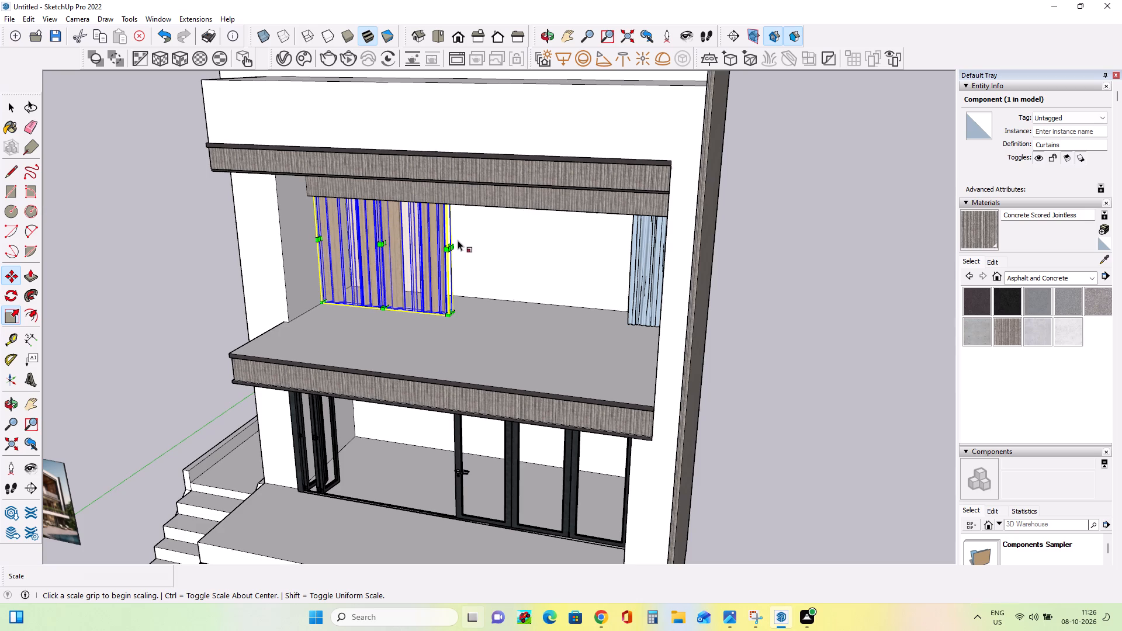
left_click(453, 245)
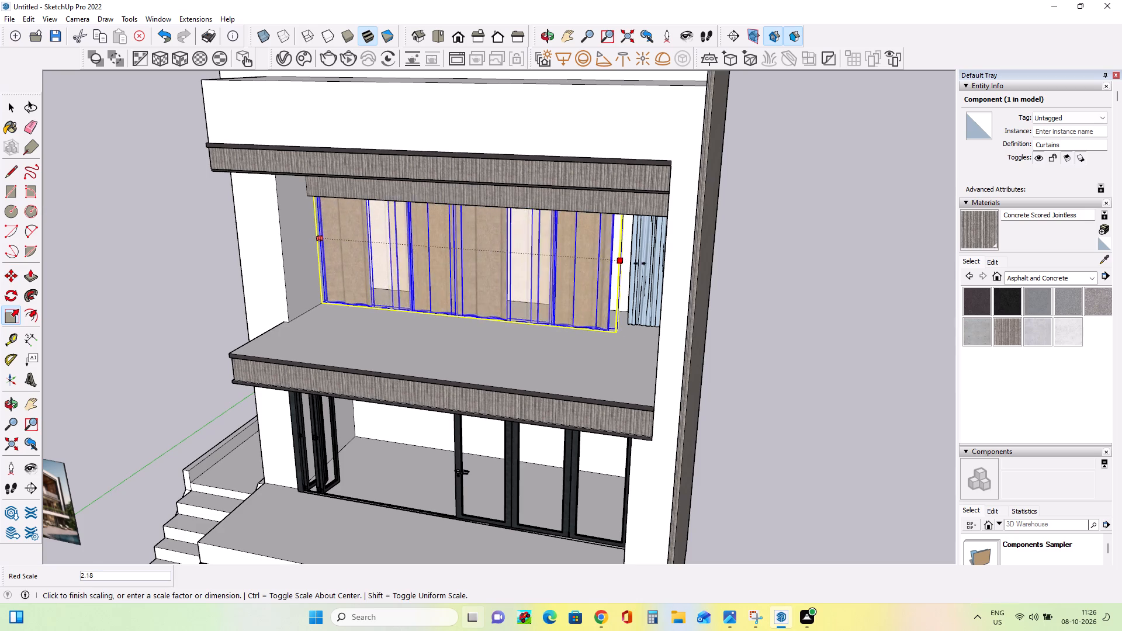
left_click(665, 266)
middle_click_drag(477, 303, 531, 262)
scroll(531, 262, "down", 1)
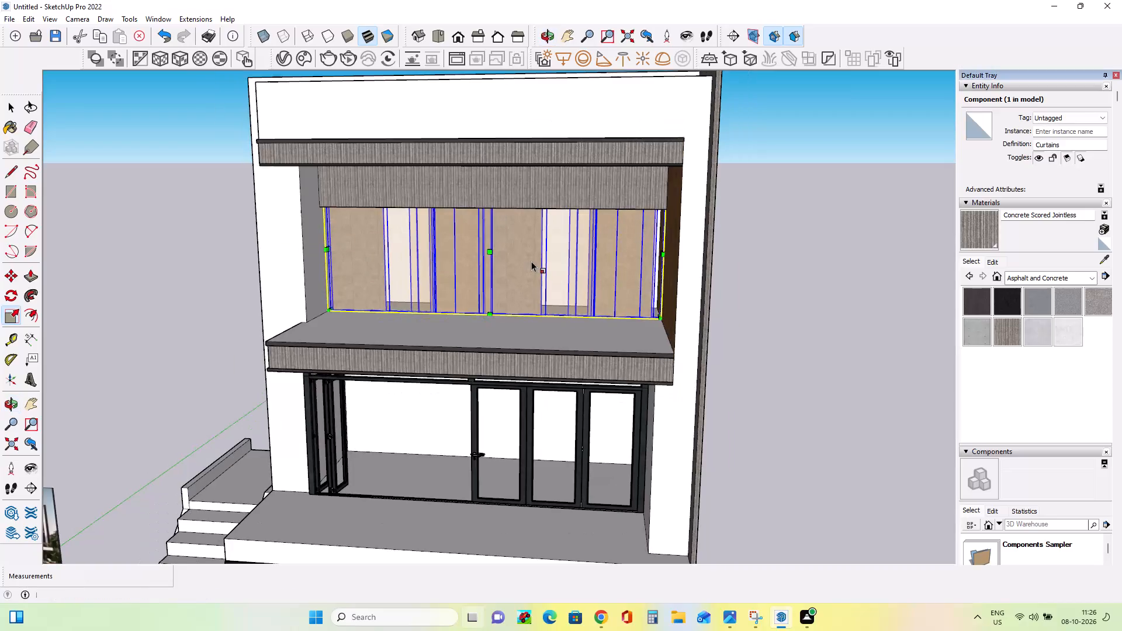
scroll(531, 261, "down", 2)
middle_click_drag(531, 261, 642, 264)
left_click(476, 271)
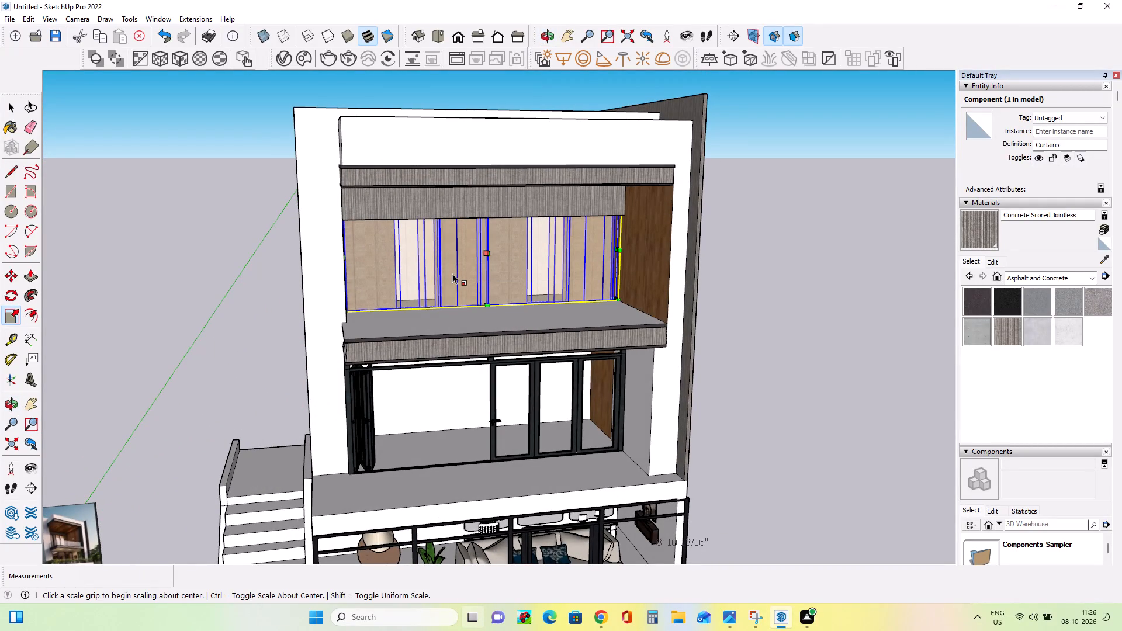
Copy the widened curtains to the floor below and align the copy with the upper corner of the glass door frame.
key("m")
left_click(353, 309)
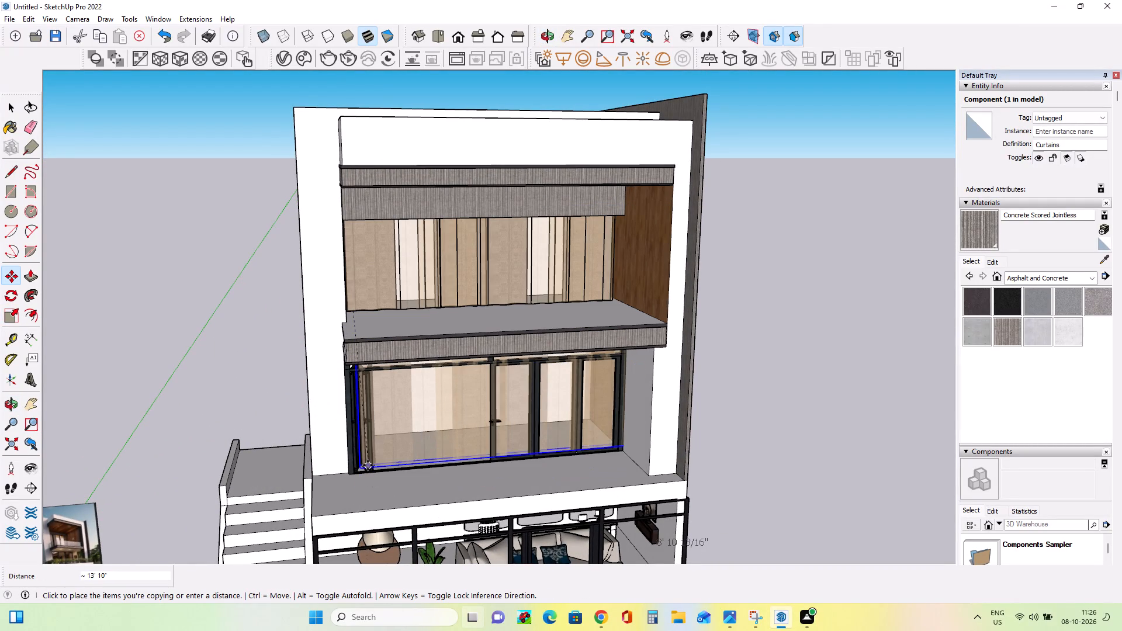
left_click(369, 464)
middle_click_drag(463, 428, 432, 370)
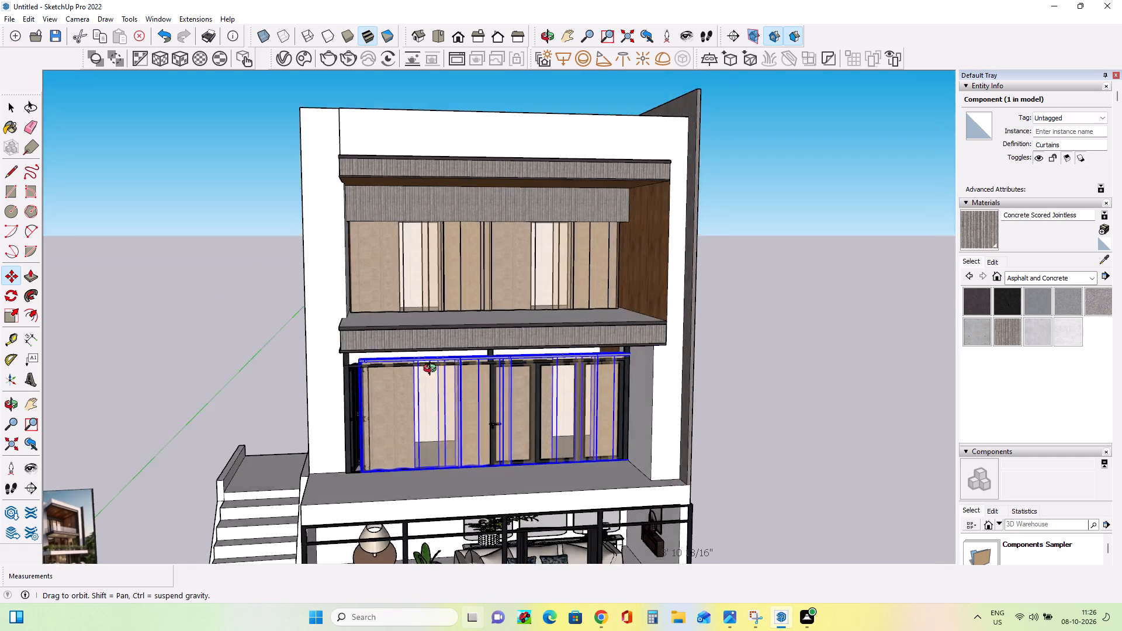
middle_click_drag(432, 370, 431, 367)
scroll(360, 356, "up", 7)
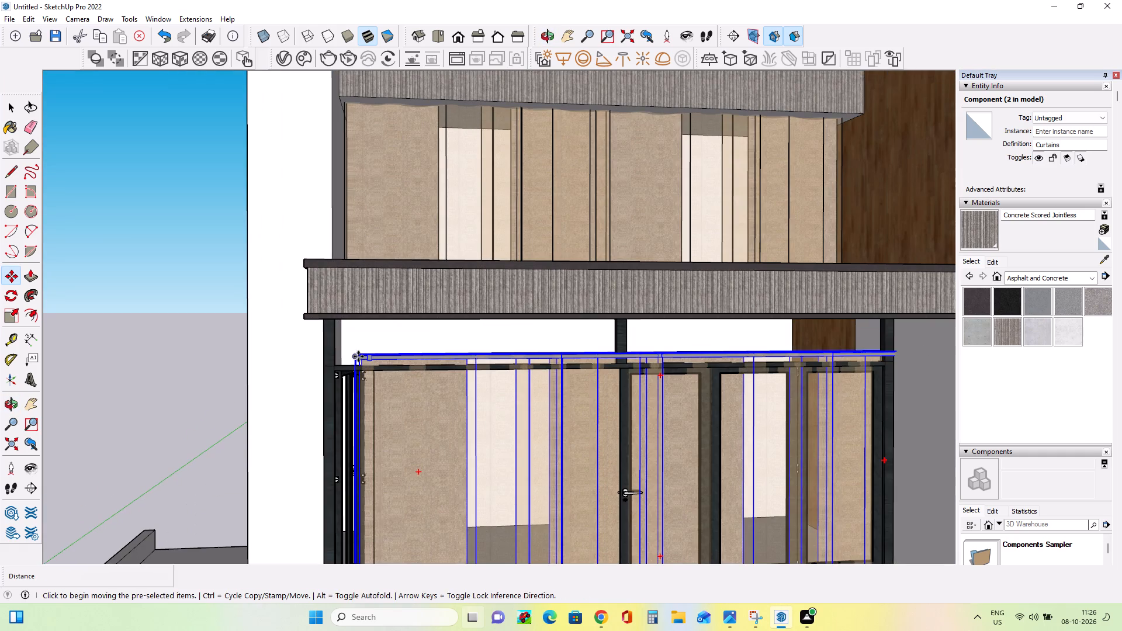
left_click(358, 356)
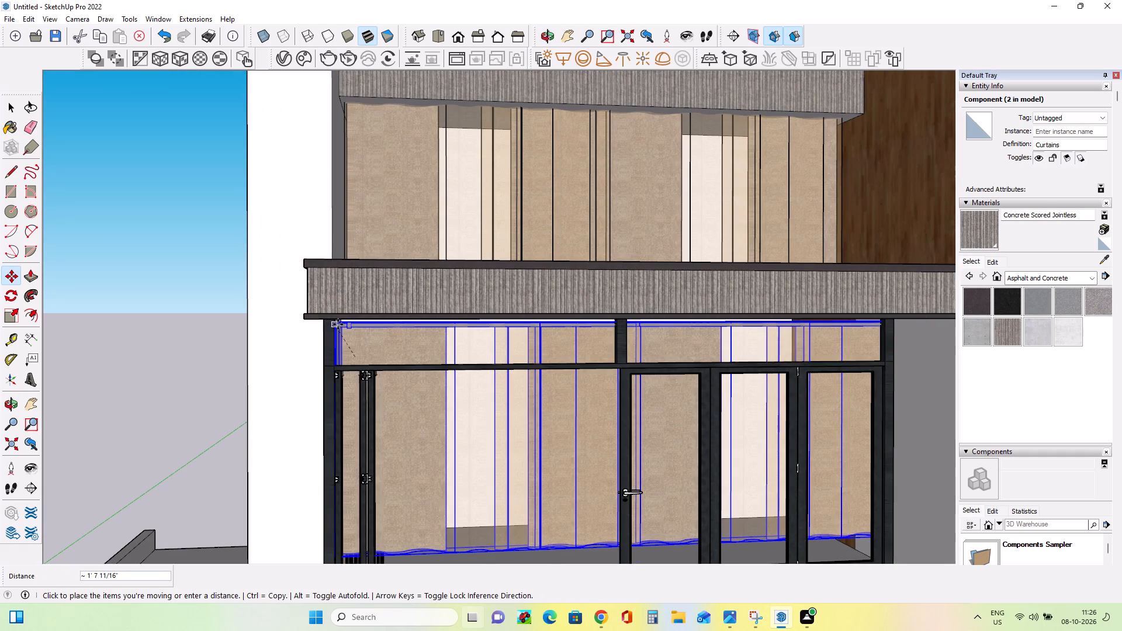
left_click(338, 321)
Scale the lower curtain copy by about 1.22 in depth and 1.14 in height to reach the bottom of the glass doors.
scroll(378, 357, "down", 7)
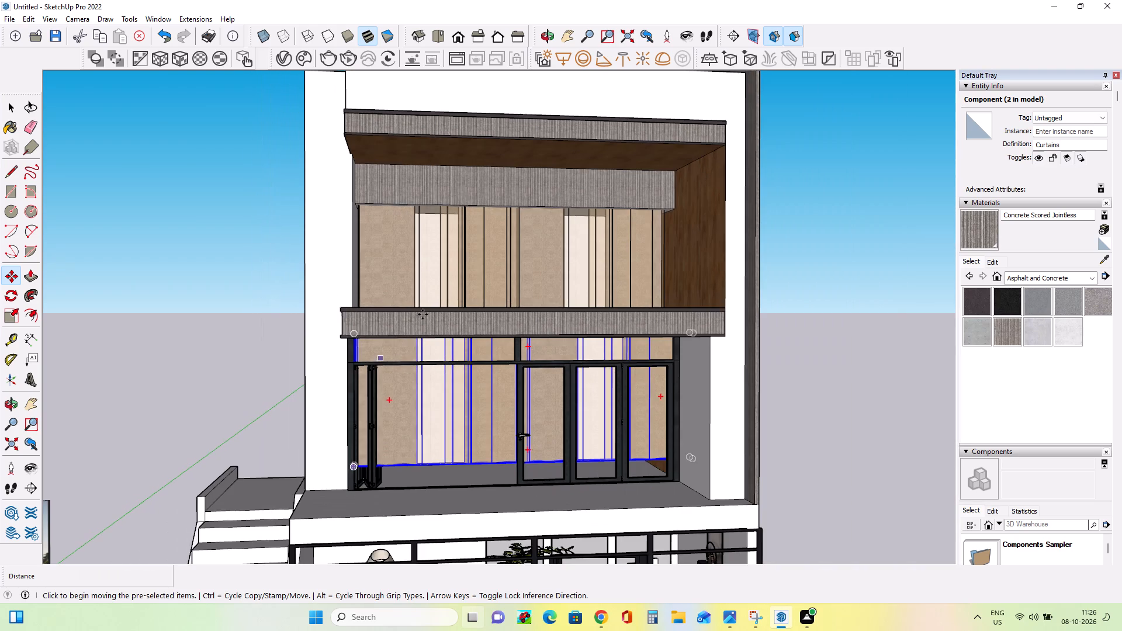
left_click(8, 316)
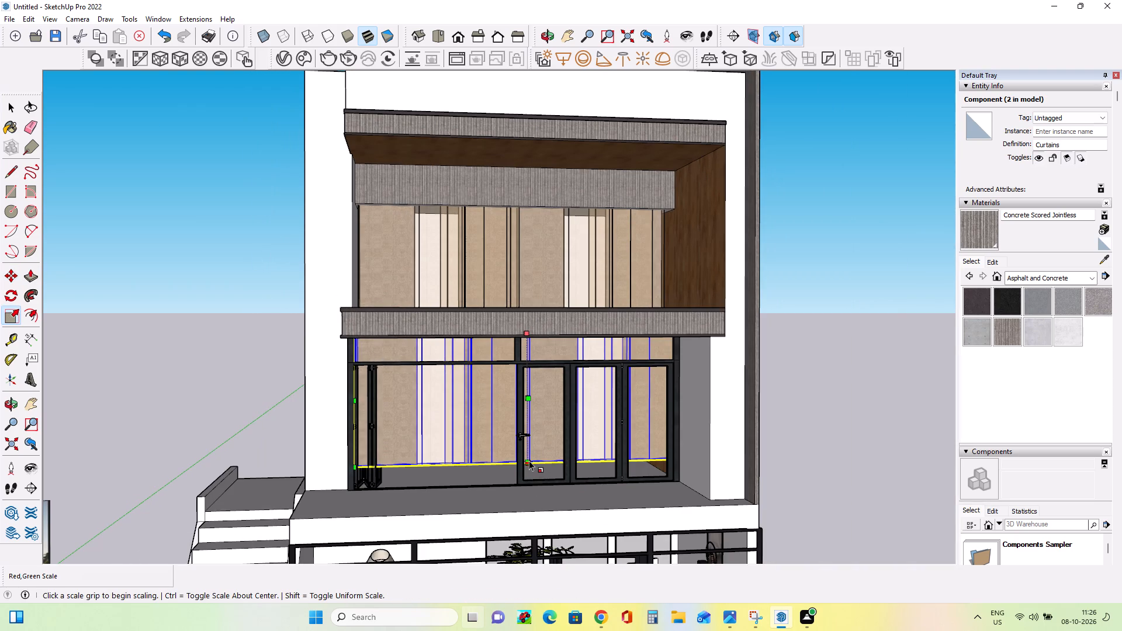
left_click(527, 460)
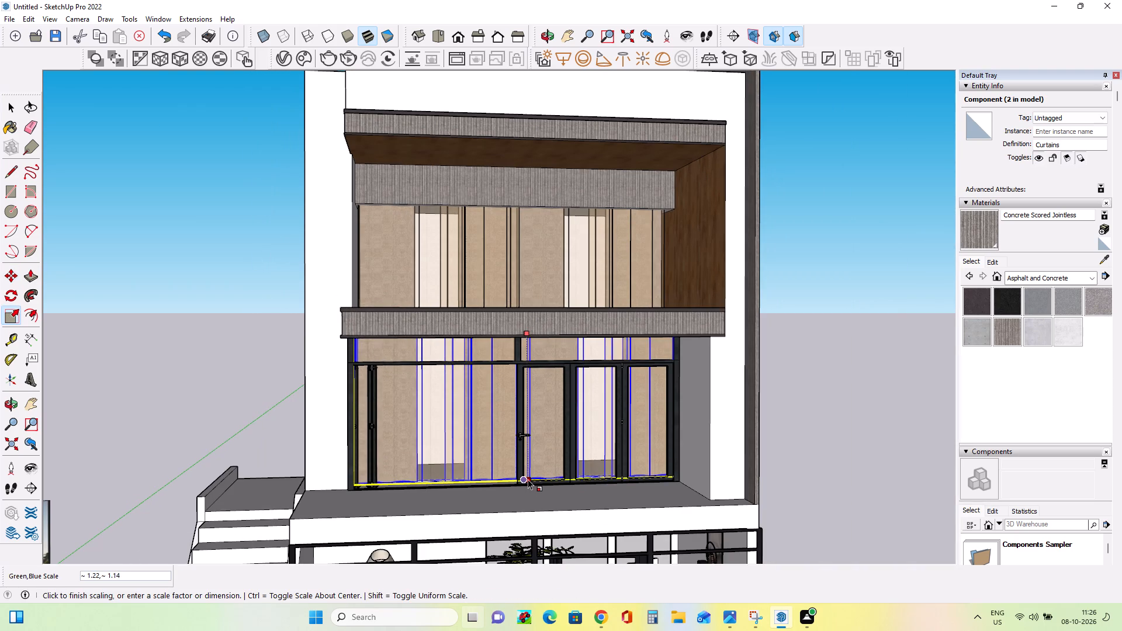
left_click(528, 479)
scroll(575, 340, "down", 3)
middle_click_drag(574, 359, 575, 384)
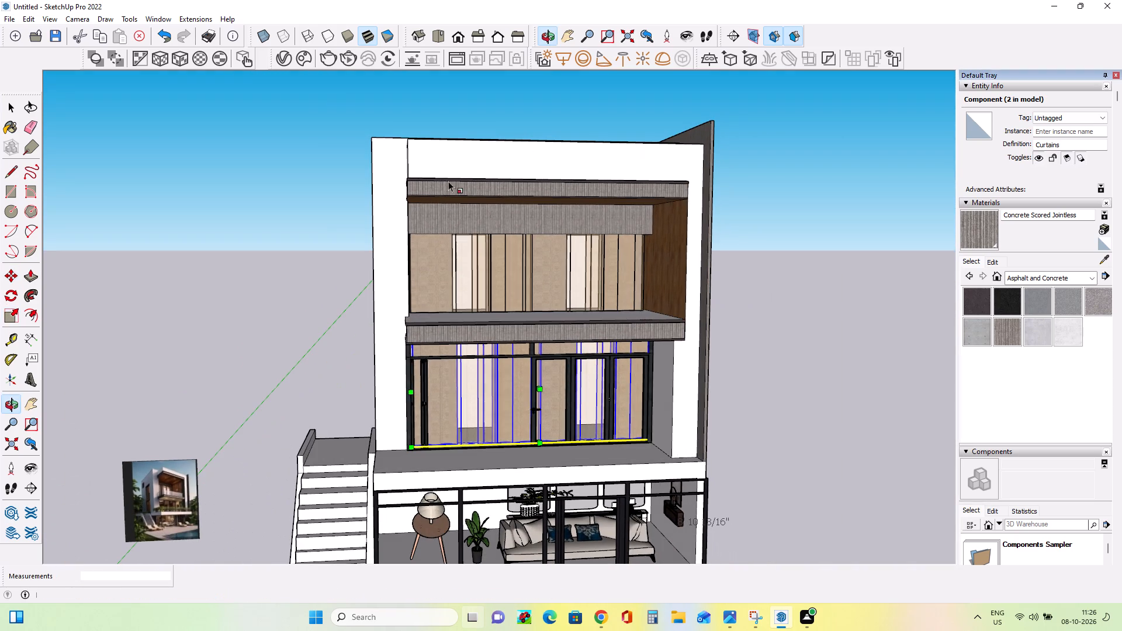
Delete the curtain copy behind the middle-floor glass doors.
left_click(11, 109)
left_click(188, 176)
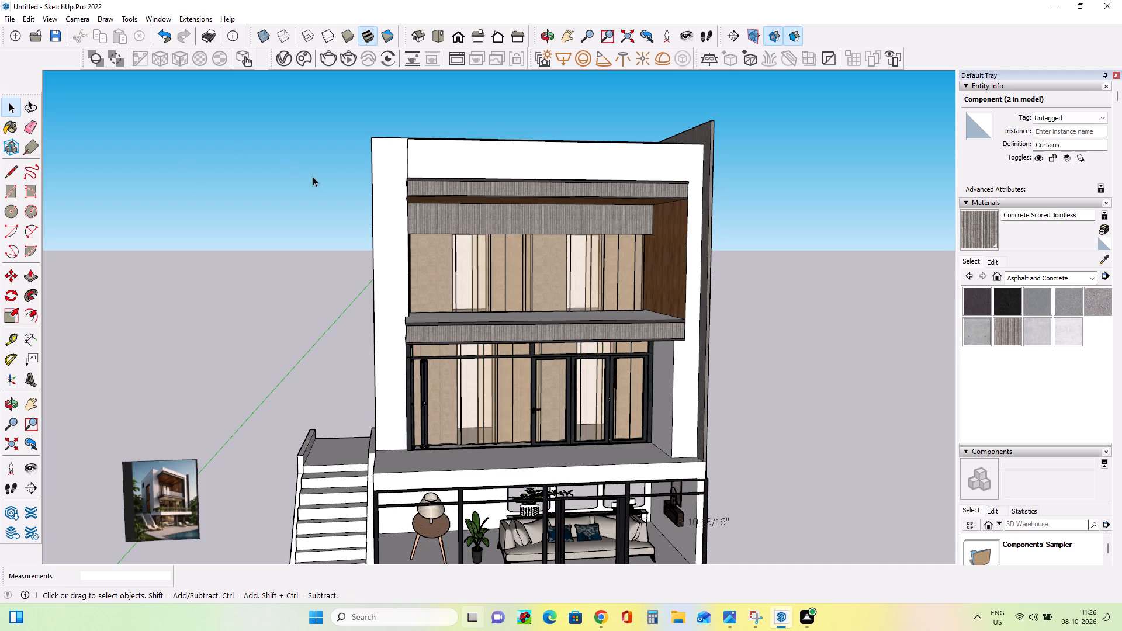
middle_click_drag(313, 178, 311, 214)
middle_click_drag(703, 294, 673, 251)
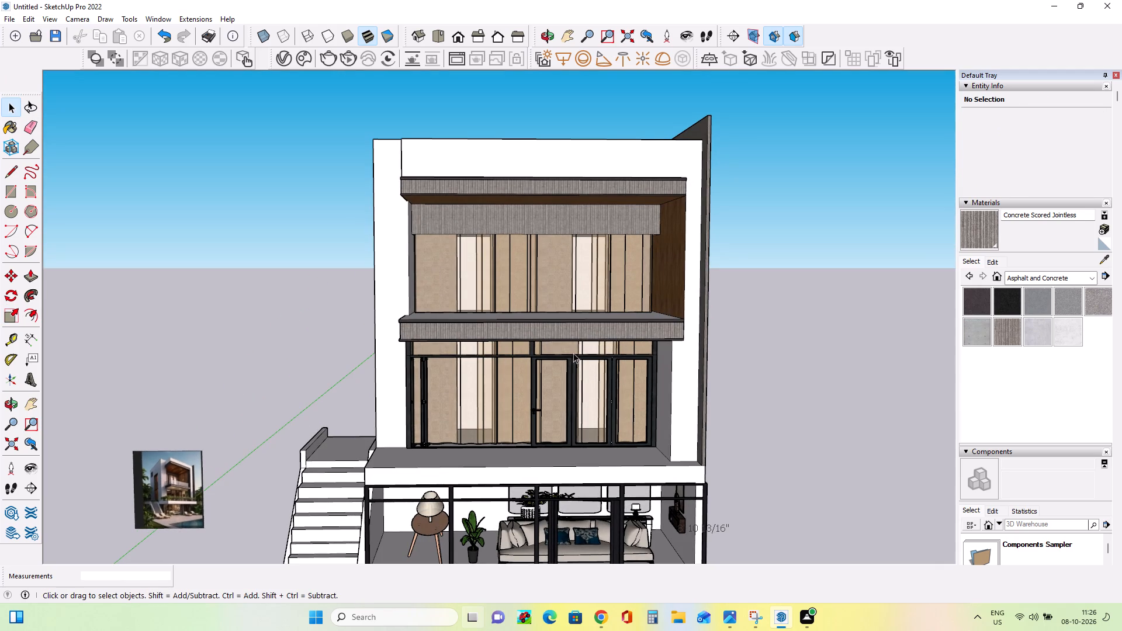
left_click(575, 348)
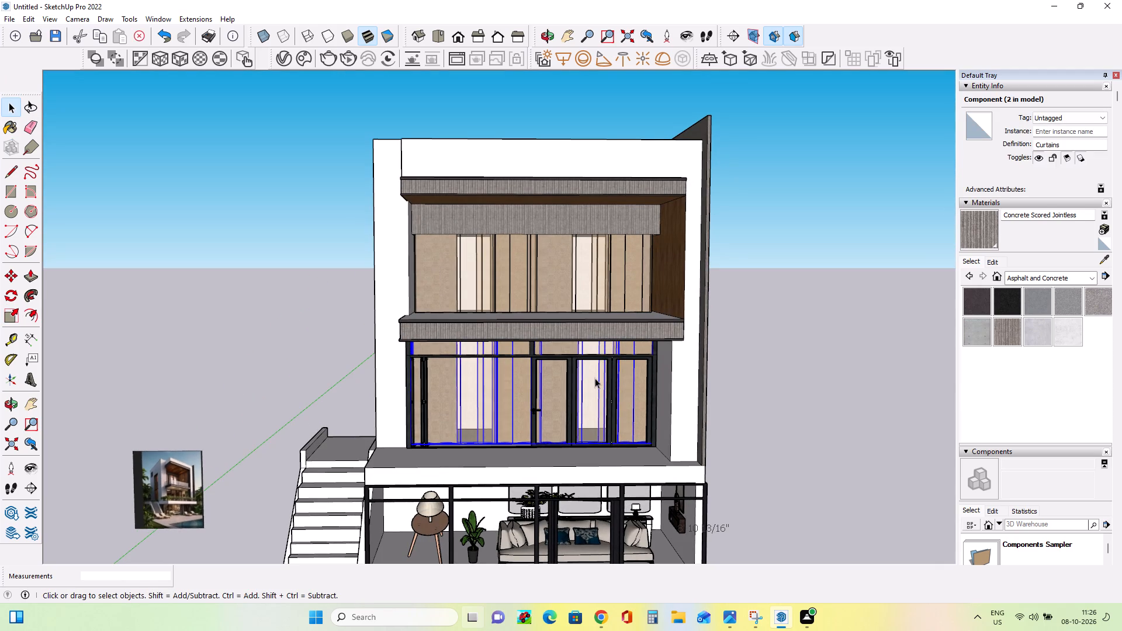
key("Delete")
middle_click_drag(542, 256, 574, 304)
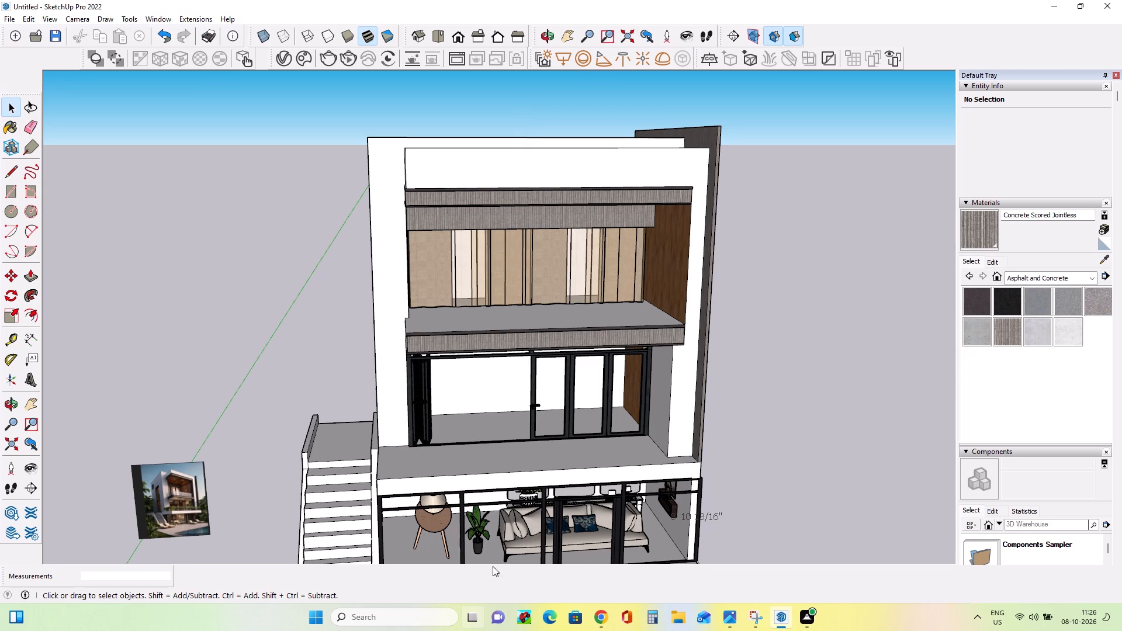
Switch back to 3D Warehouse in Chrome, browse further curtain results, and download the 741 KB Curtains model.
left_click(604, 615)
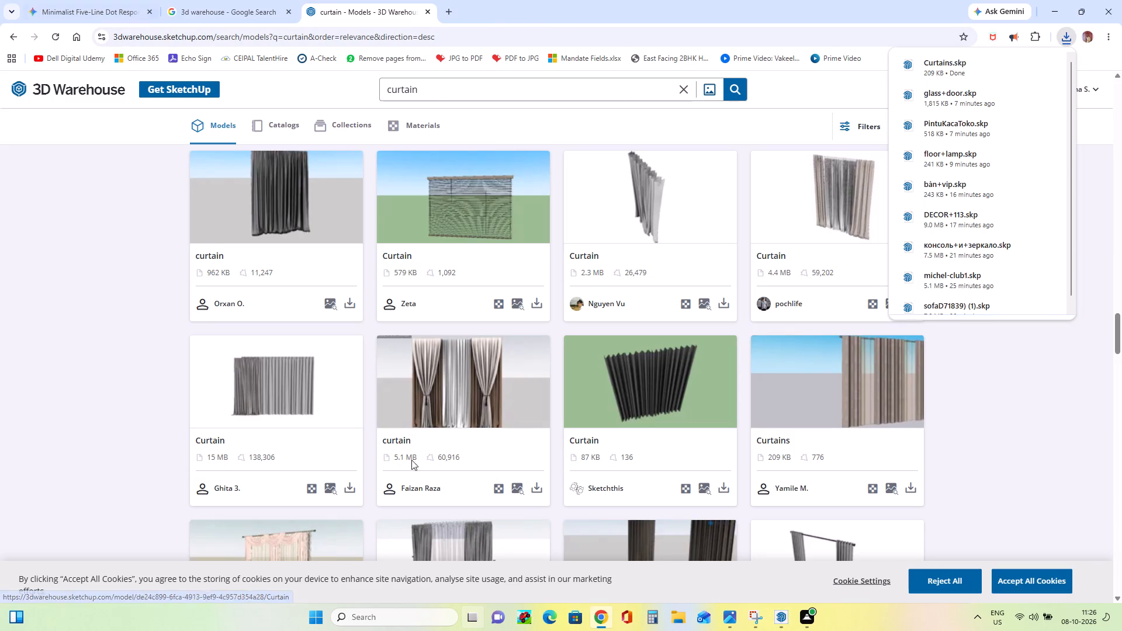
scroll(464, 512, "down", 1)
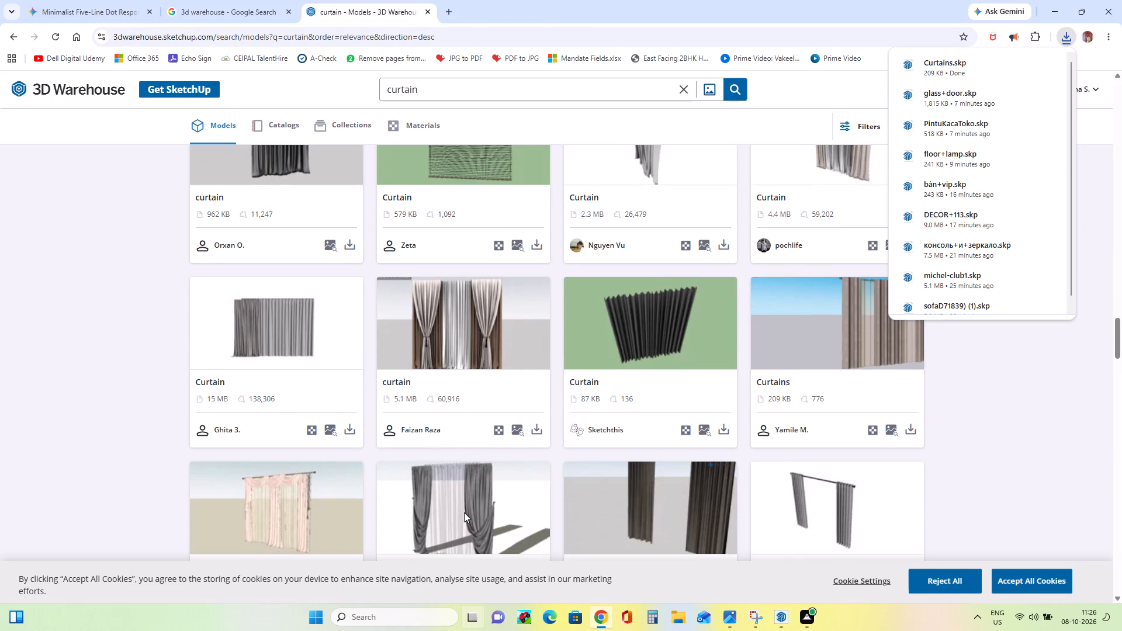
scroll(464, 512, "down", 3)
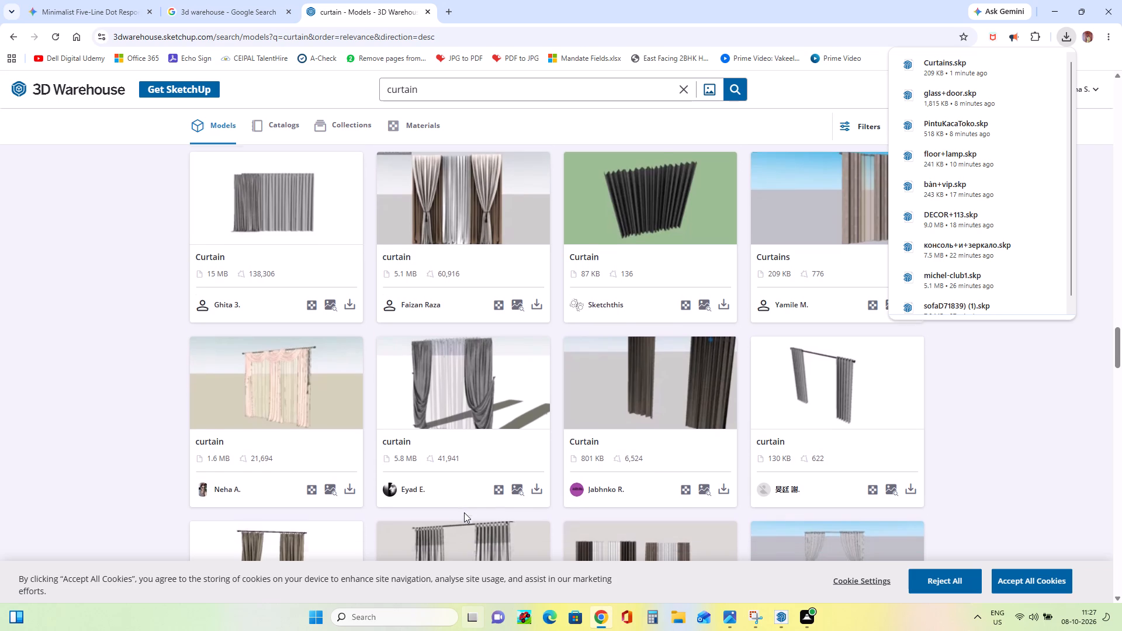
scroll(464, 512, "down", 3)
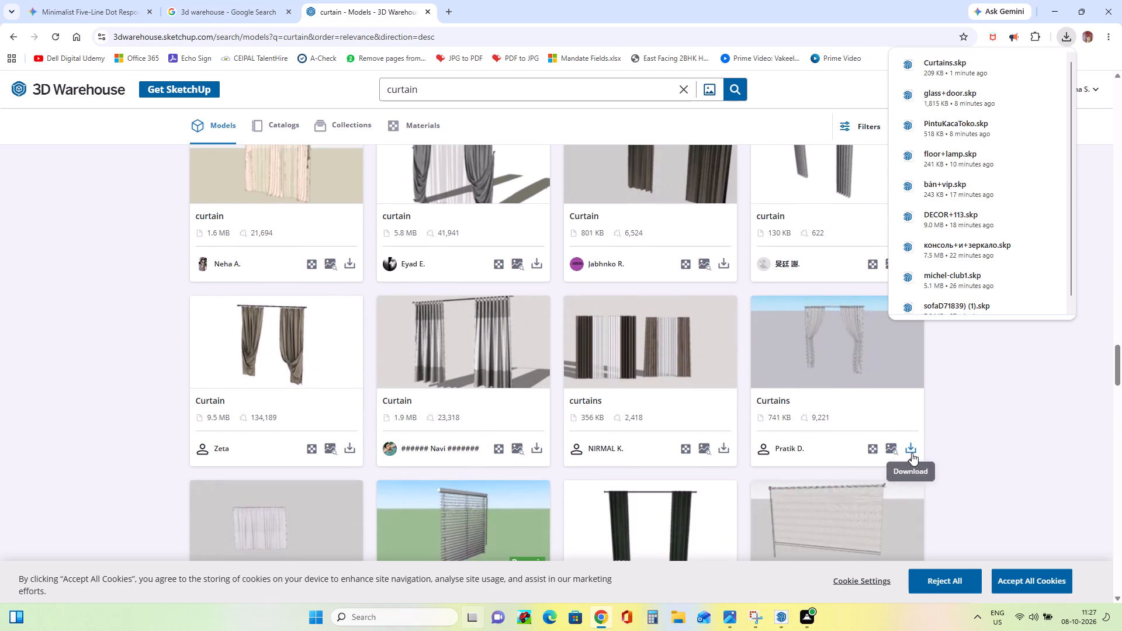
left_click(912, 452)
left_click(919, 472)
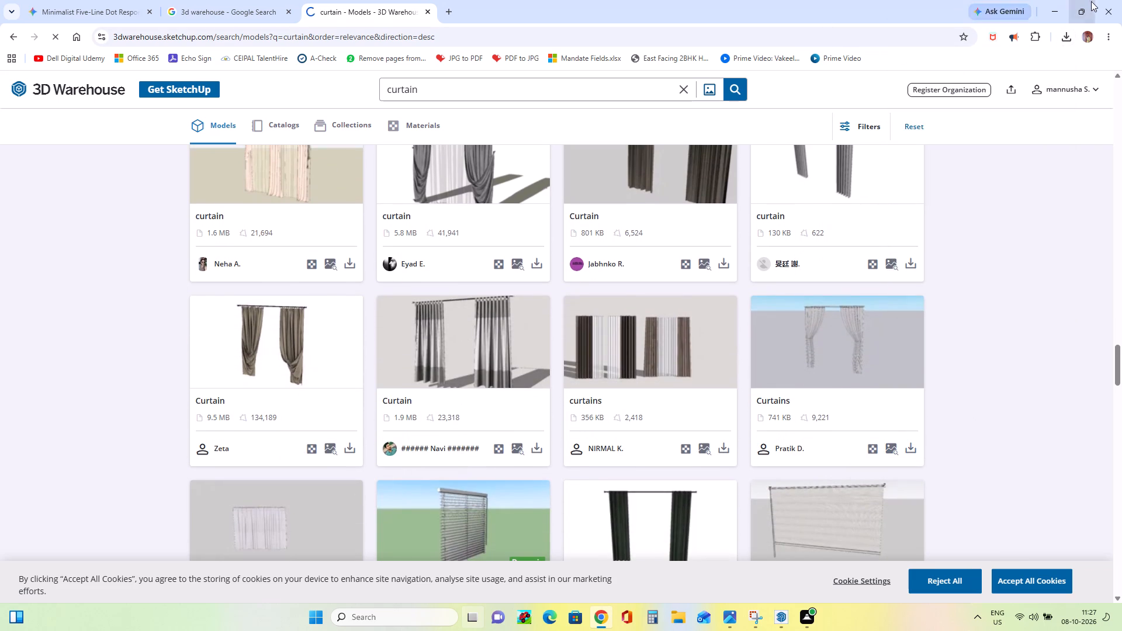
Replace the curtain query with "glass window" and search 3D Warehouse for matching models.
left_click(567, 85)
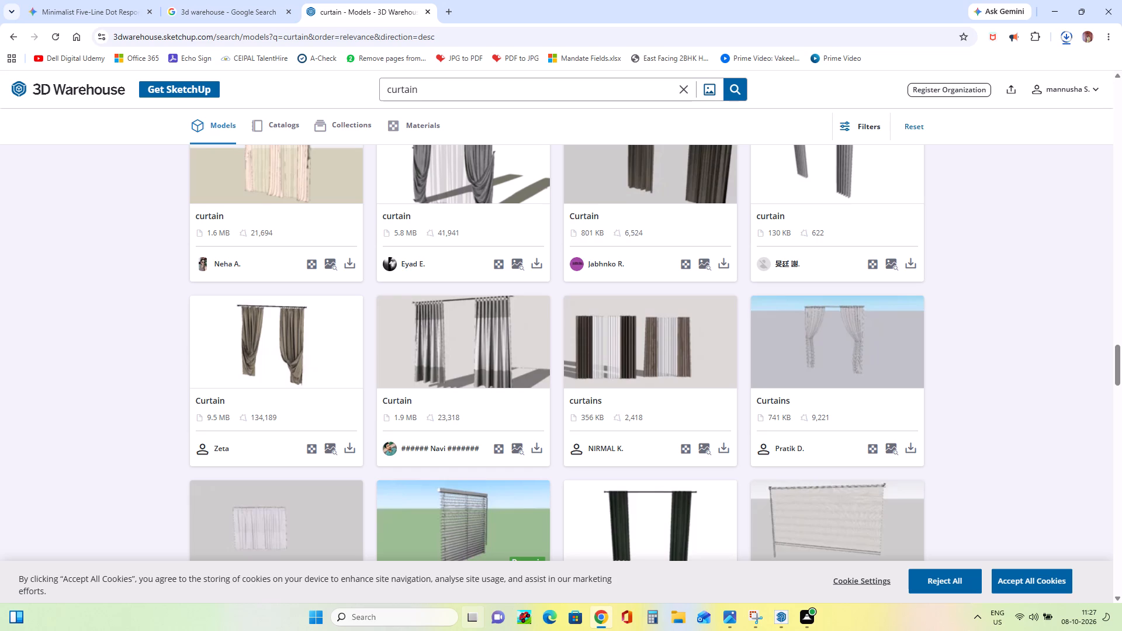
key("BackSpace")
key("BackSpace")
key("BackSpace")
key("BackSpace")
key("BackSpace")
key("BackSpace")
key("BackSpace")
key("BackSpace")
key("BackSpace")
key("BackSpace")
key("BackSpace")
key("BackSpace")
key("BackSpace")
key("BackSpace")
key("BackSpace")
key("BackSpace")
key("BackSpace")
key("BackSpace")
key("BackSpace")
key("BackSpace")
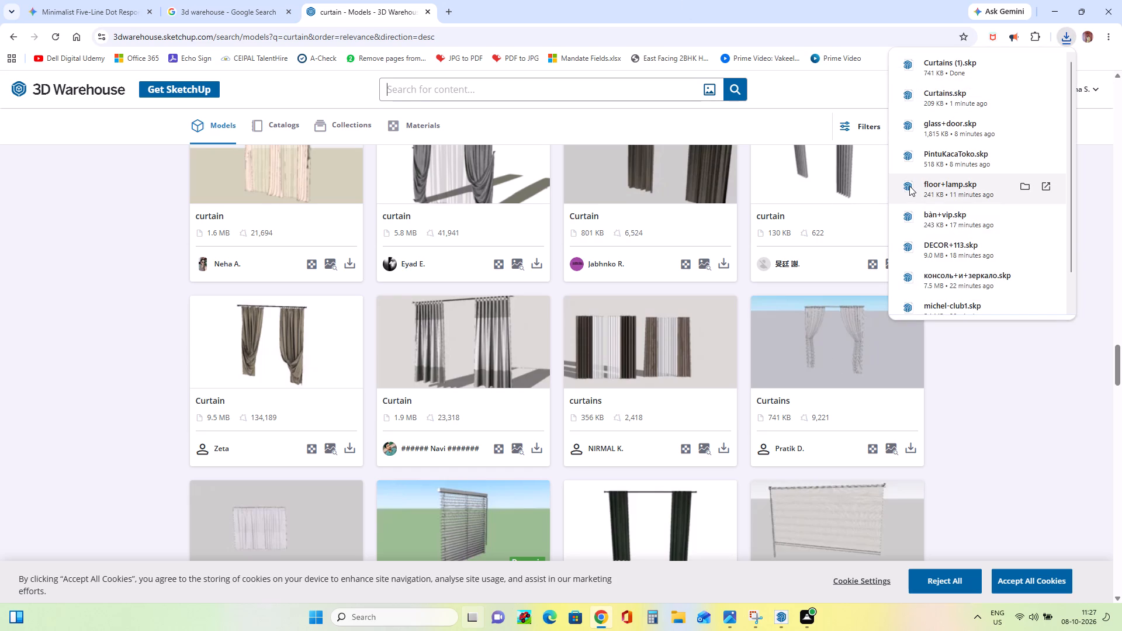
left_click(788, 626)
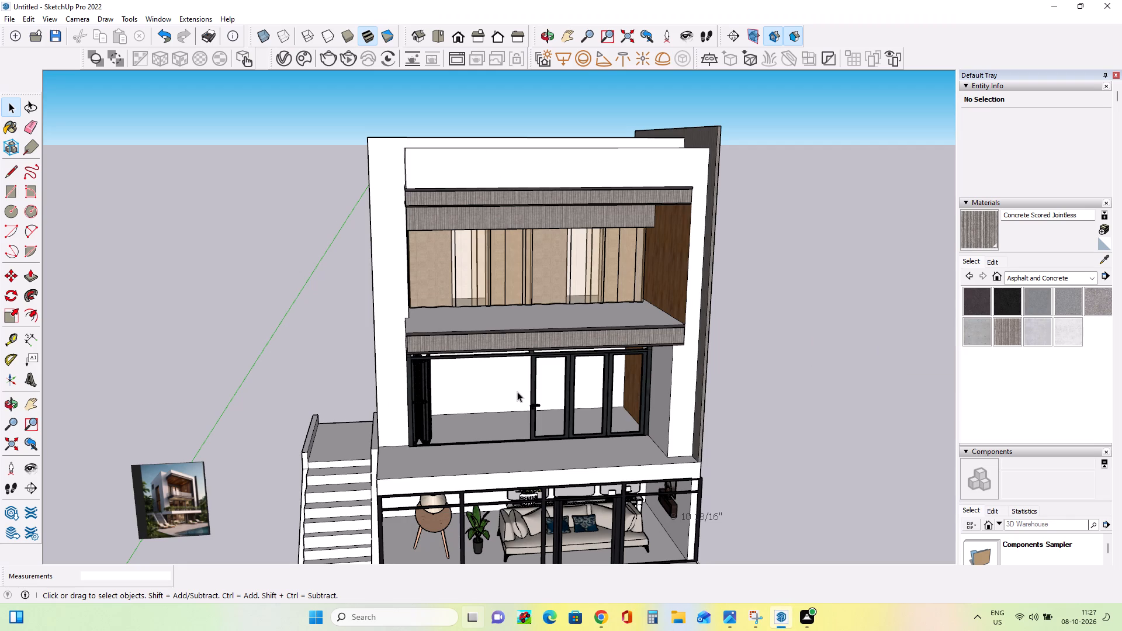
left_click(604, 621)
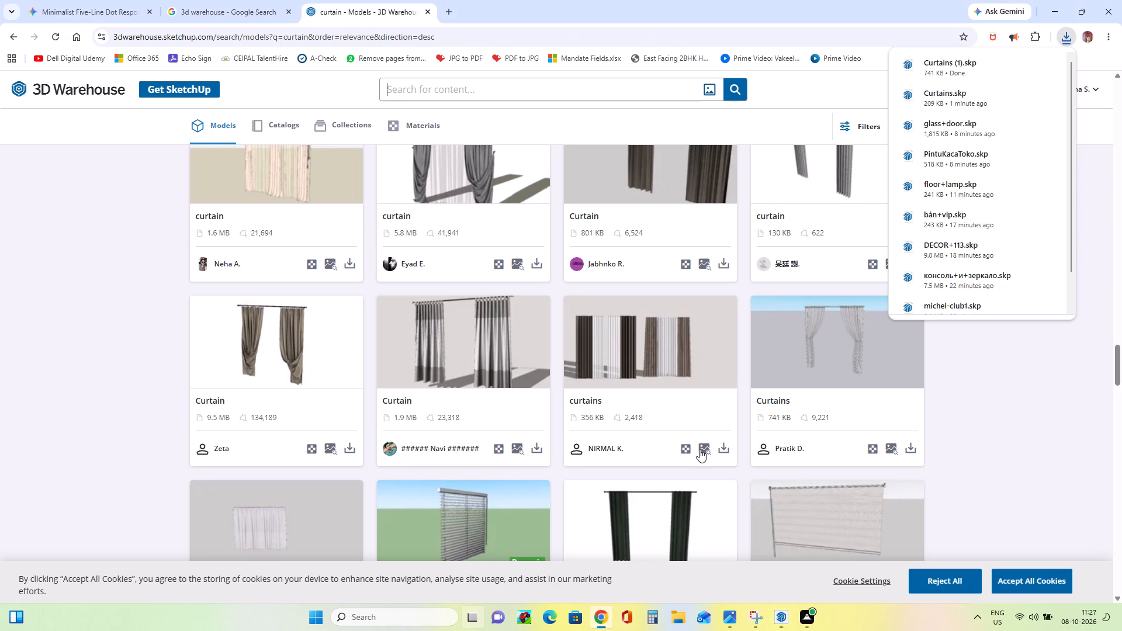
left_click(568, 92)
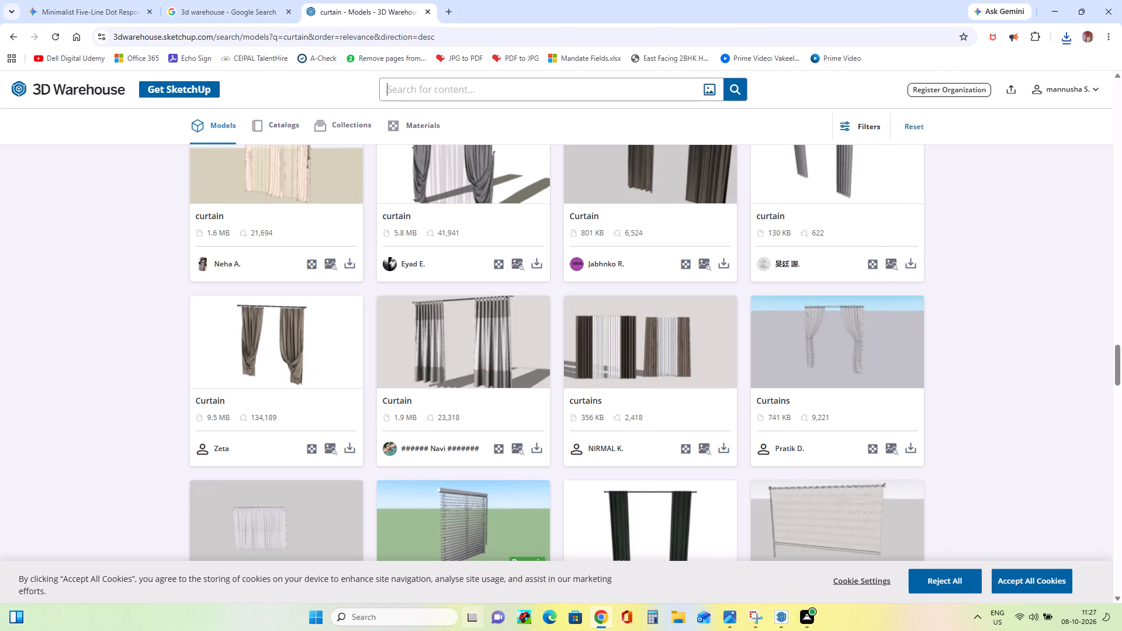
type("glass")
key("space")
key("w")
type("indoe")
key("BackSpace")
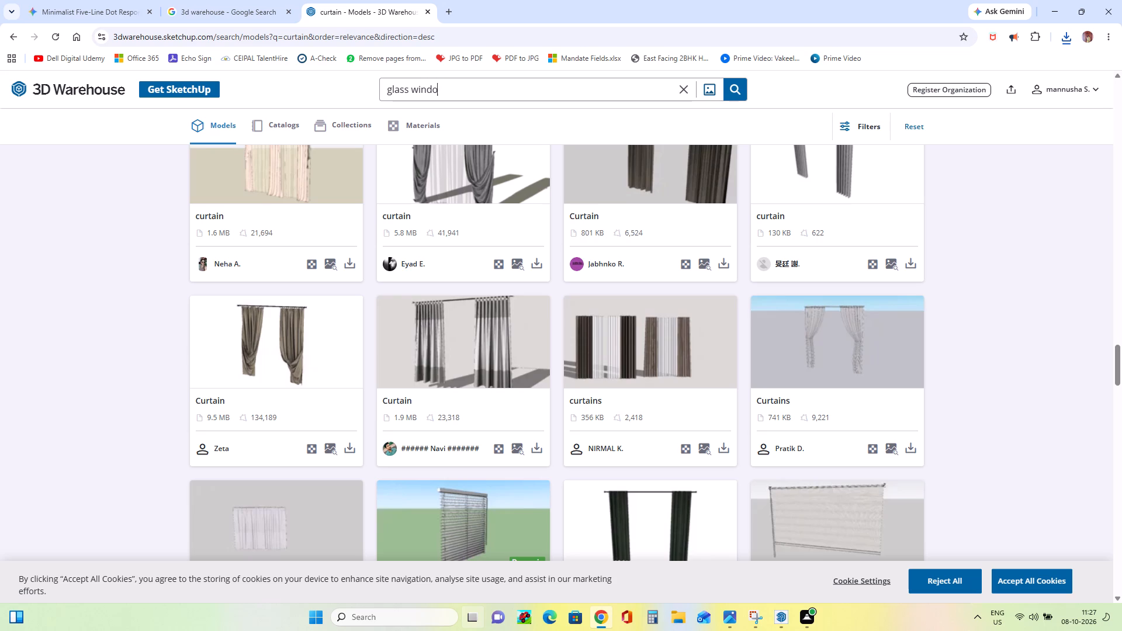
key("w")
key("Return")
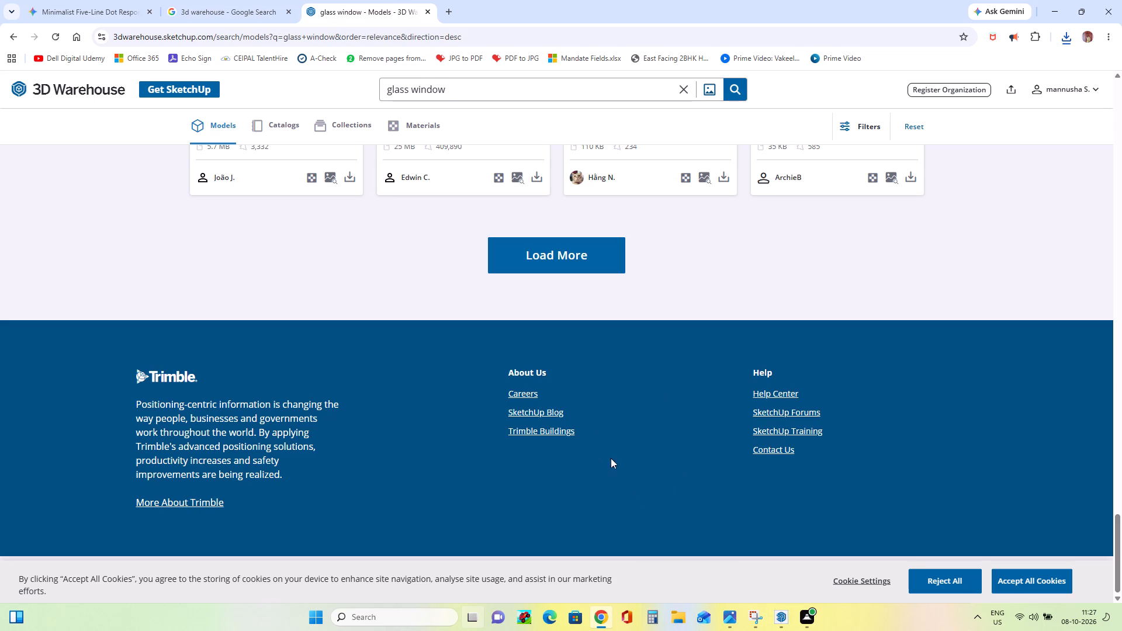
Browse the glass window results and download the Glass Window City Zone model as a SketchUp file.
scroll(662, 467, "up", 4)
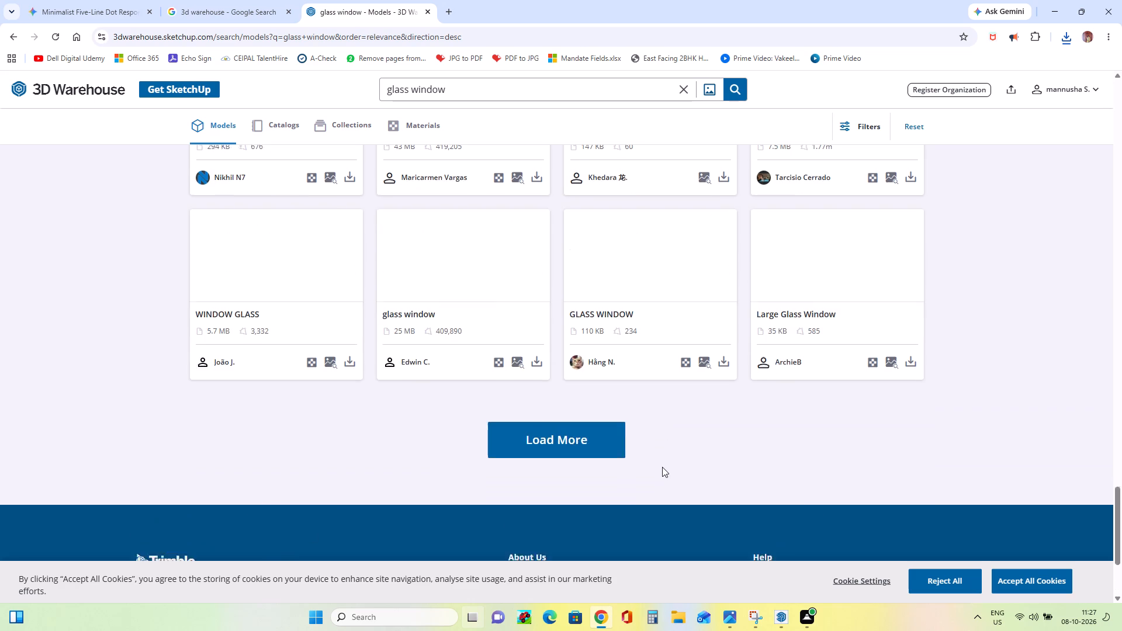
scroll(662, 467, "up", 4)
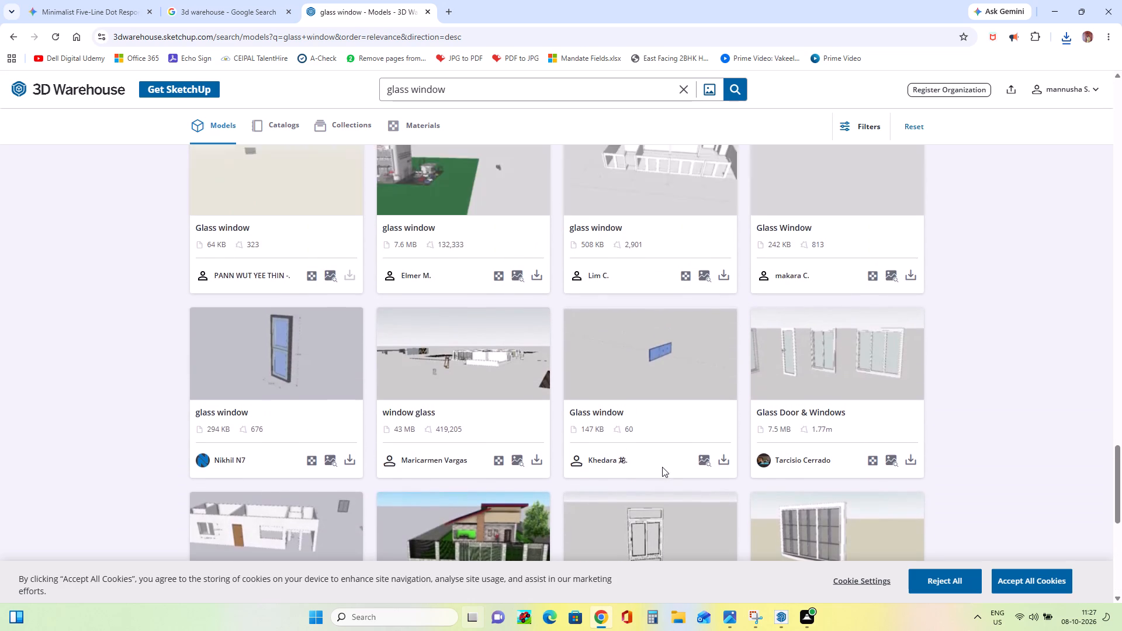
scroll(662, 467, "up", 14)
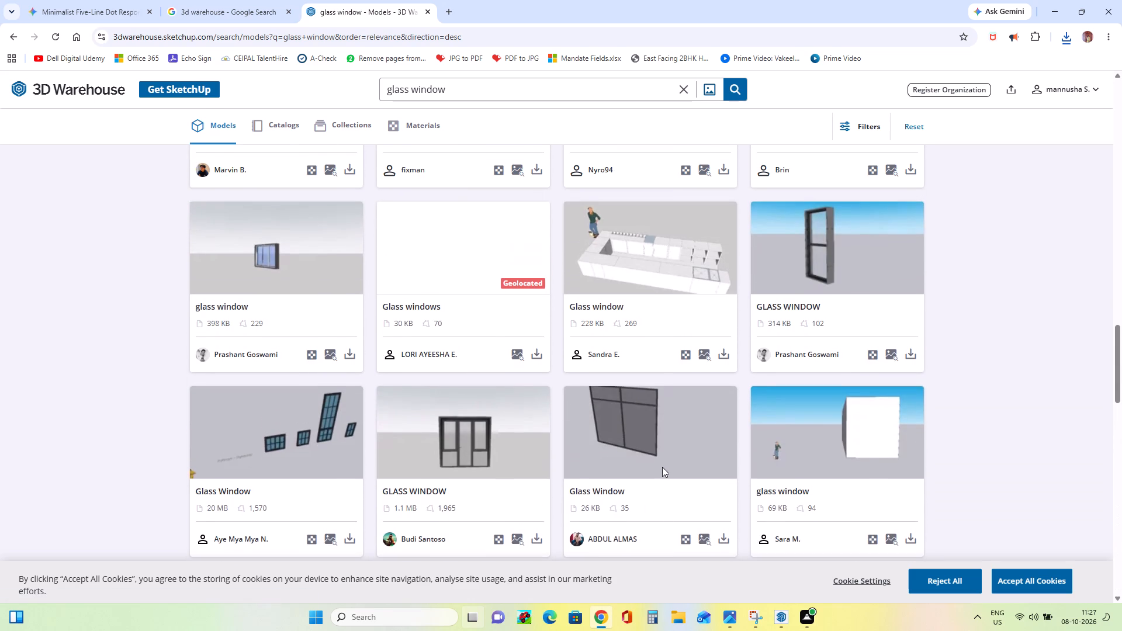
scroll(662, 467, "up", 6)
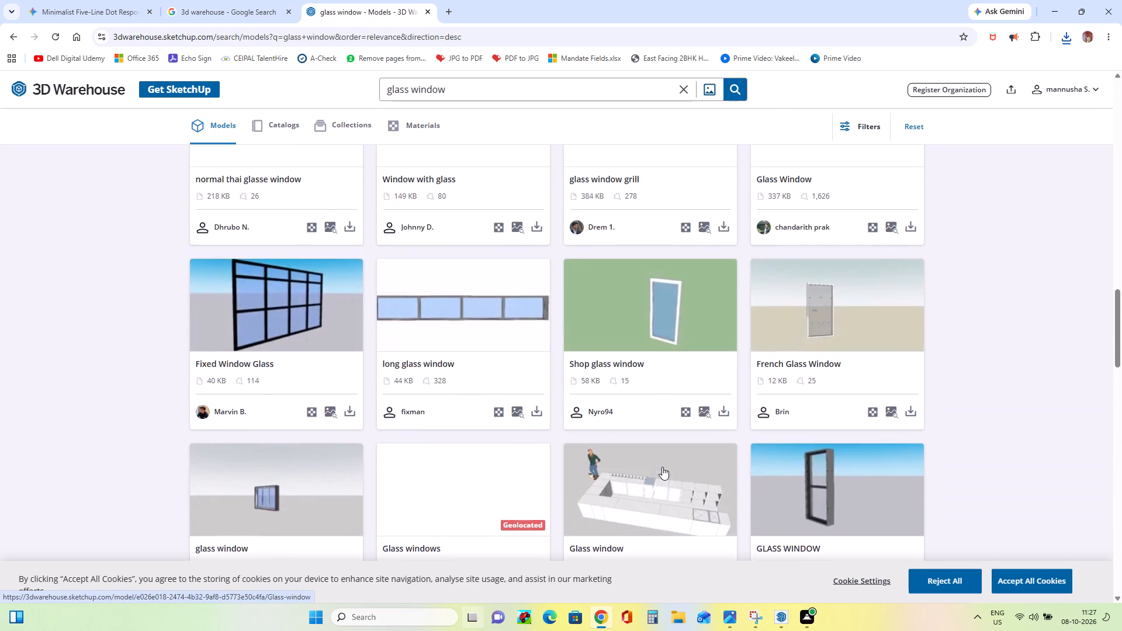
scroll(662, 467, "up", 7)
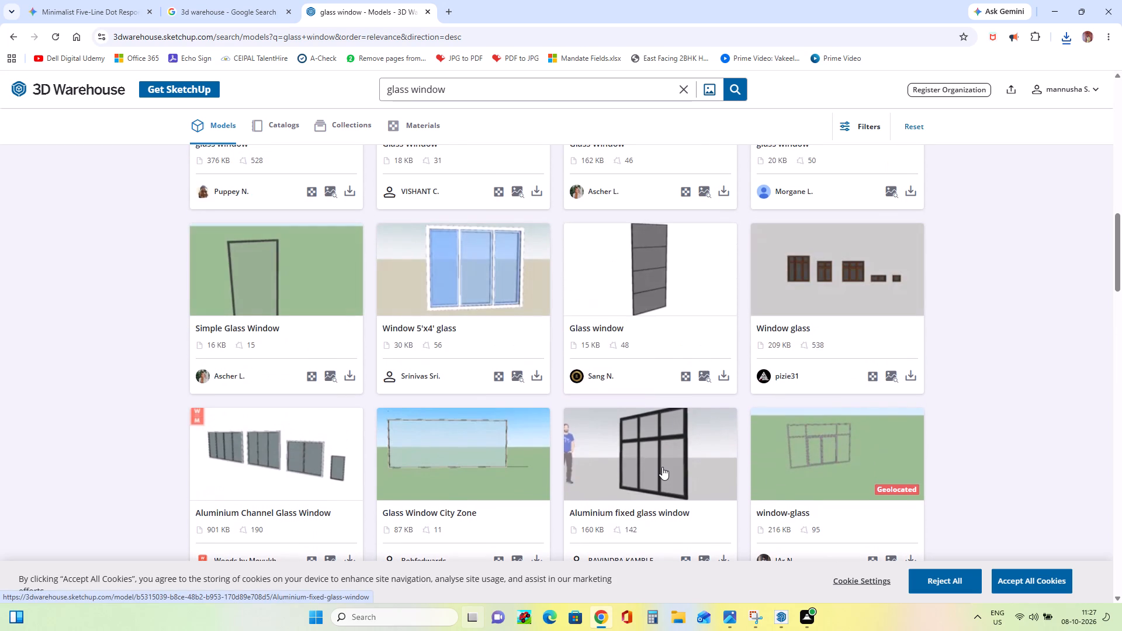
scroll(662, 467, "down", 2)
left_click(491, 315)
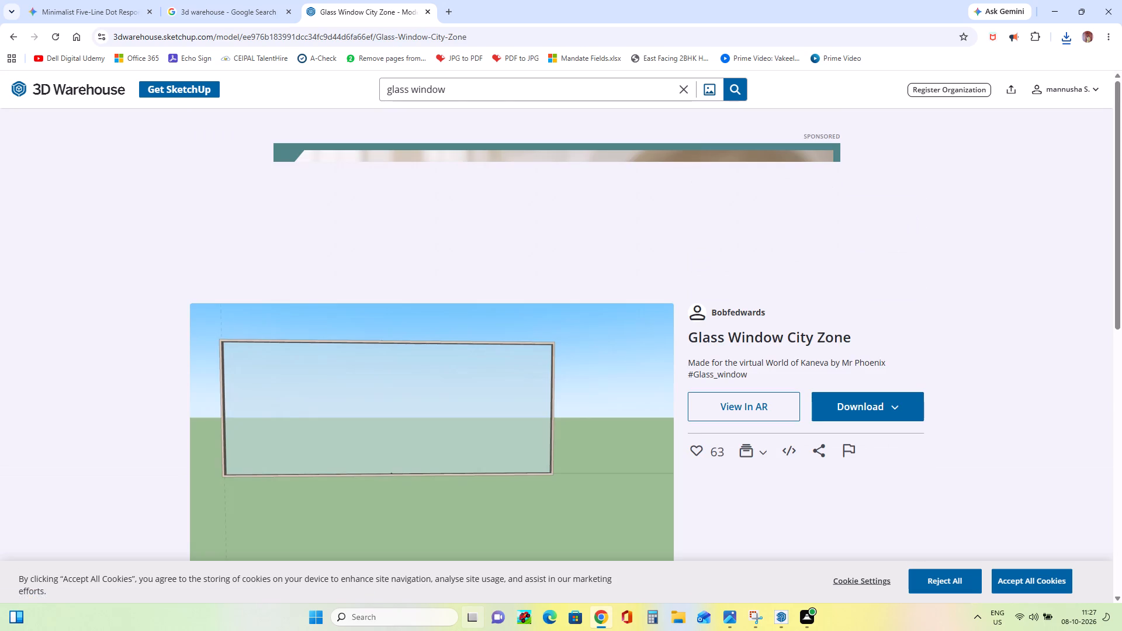
left_click(838, 412)
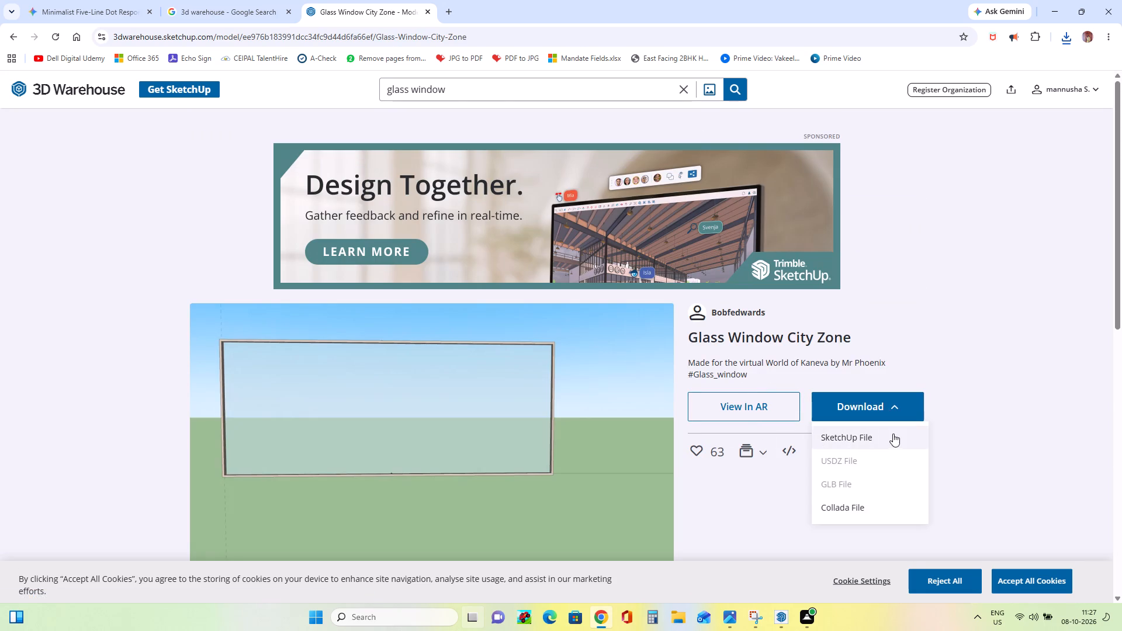
left_click(892, 435)
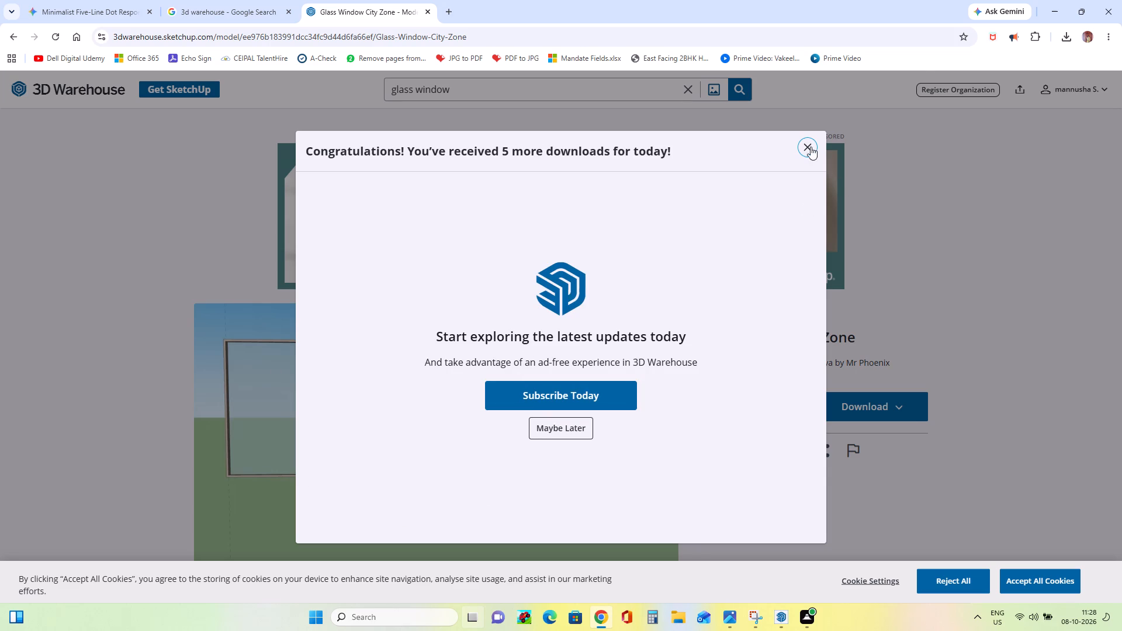
left_click(805, 144)
left_click(829, 408)
left_click(843, 435)
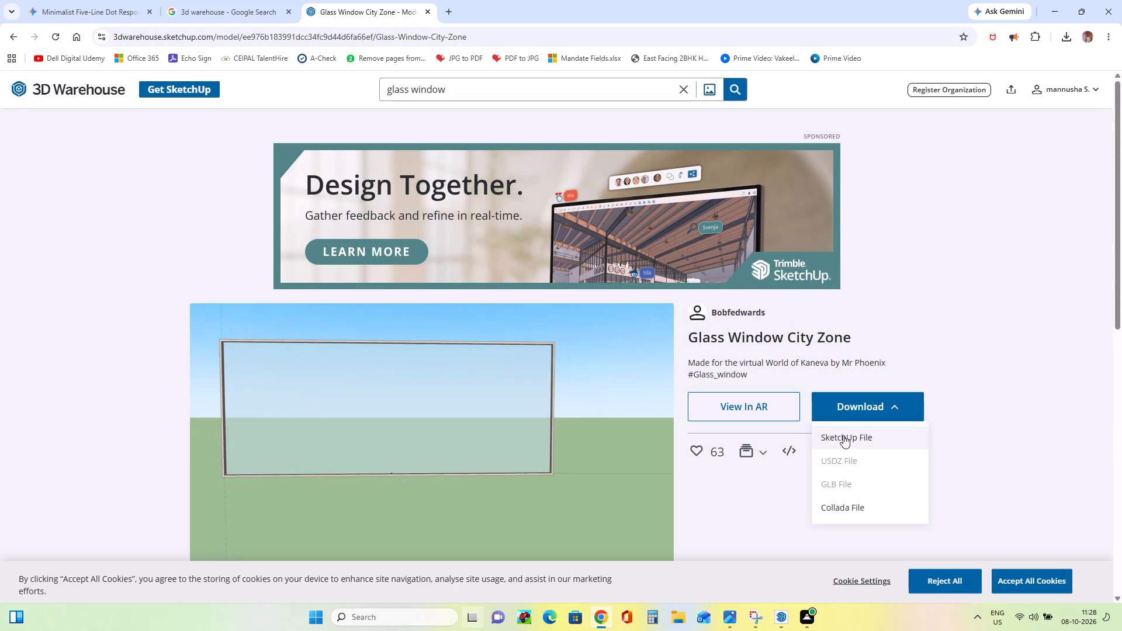
Switch to SketchUp, import the downloaded Untitled (2) model and place it at the front base of the villa.
left_click(1057, 8)
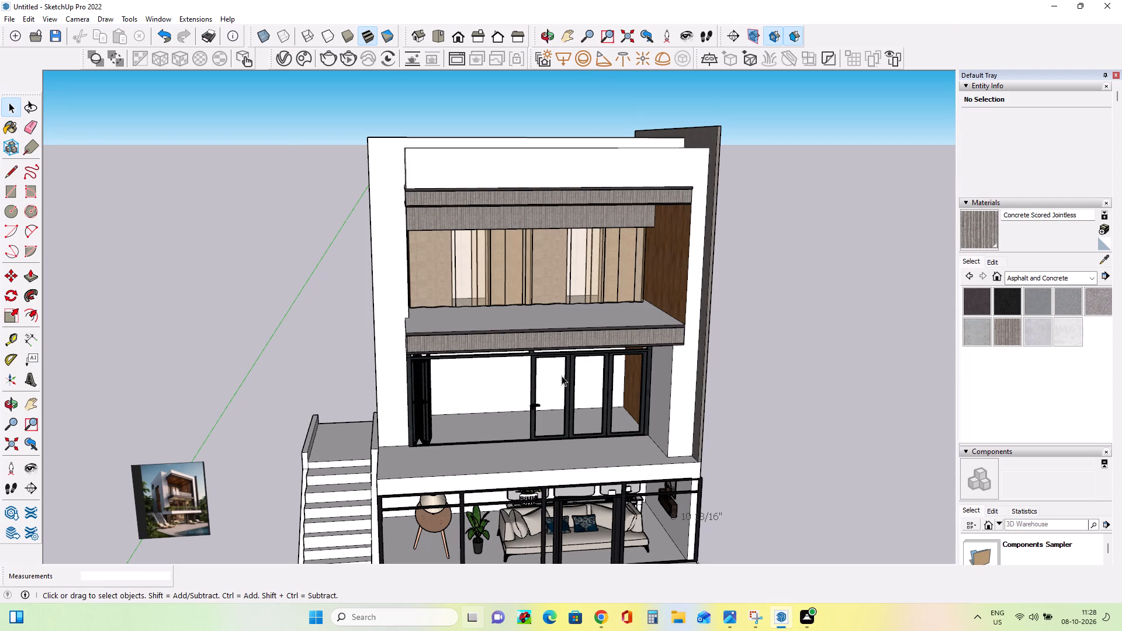
left_click(1, 15)
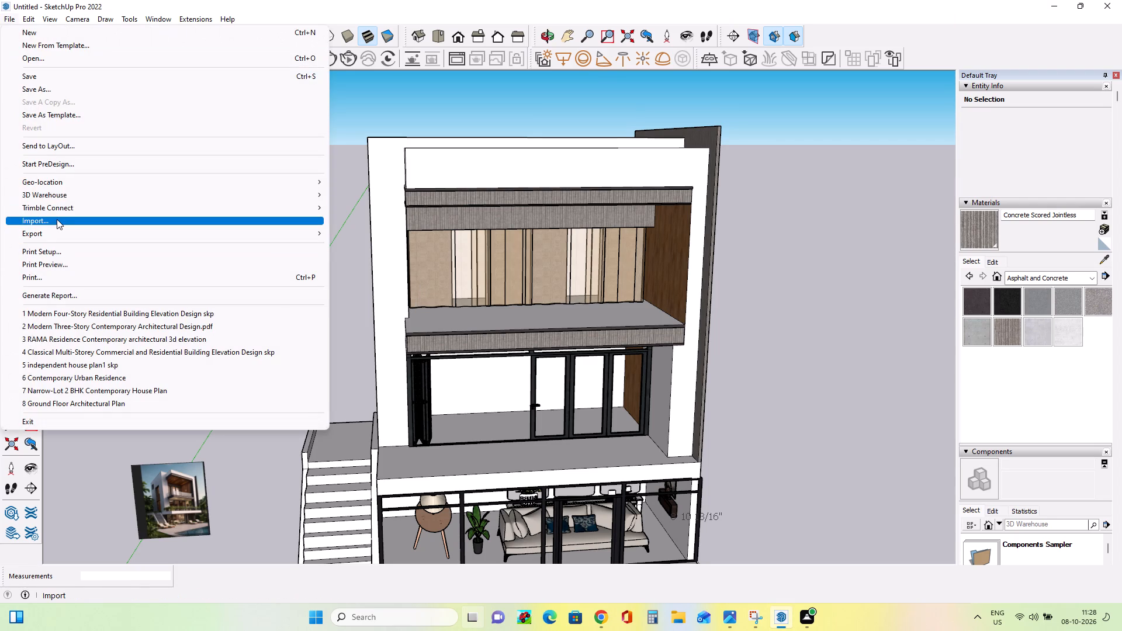
left_click(57, 219)
left_click(497, 259)
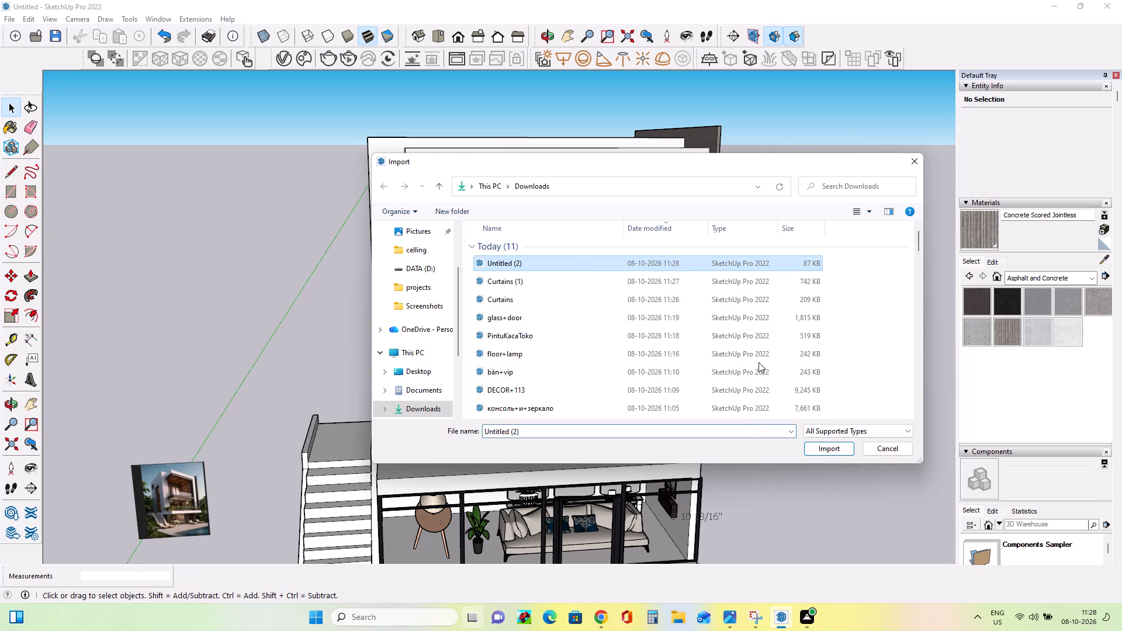
left_click(812, 450)
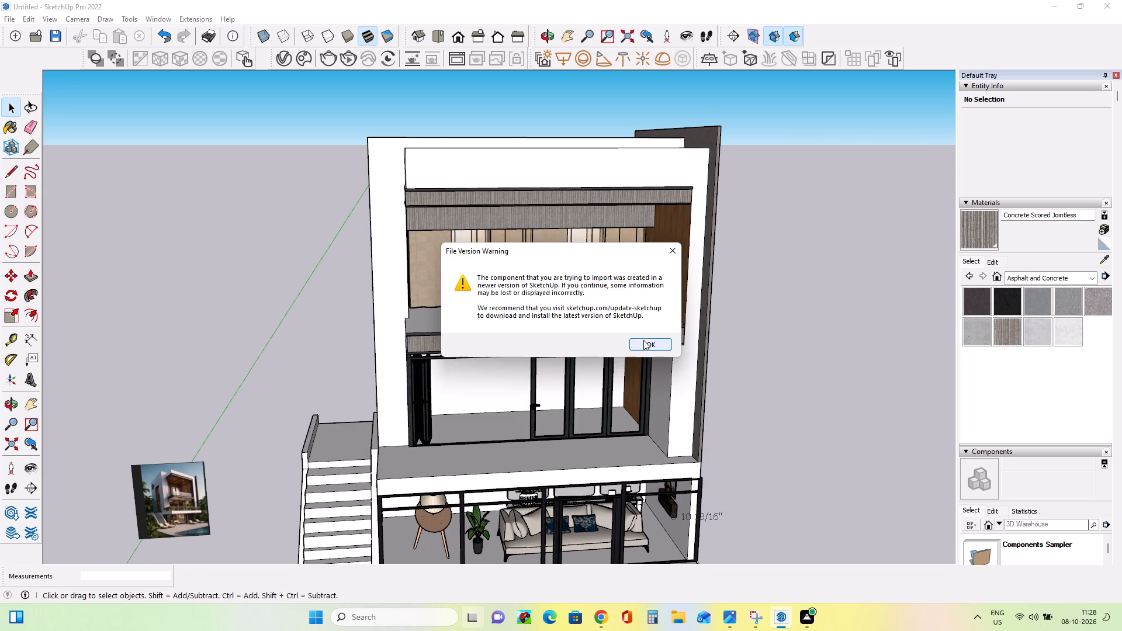
left_click(644, 342)
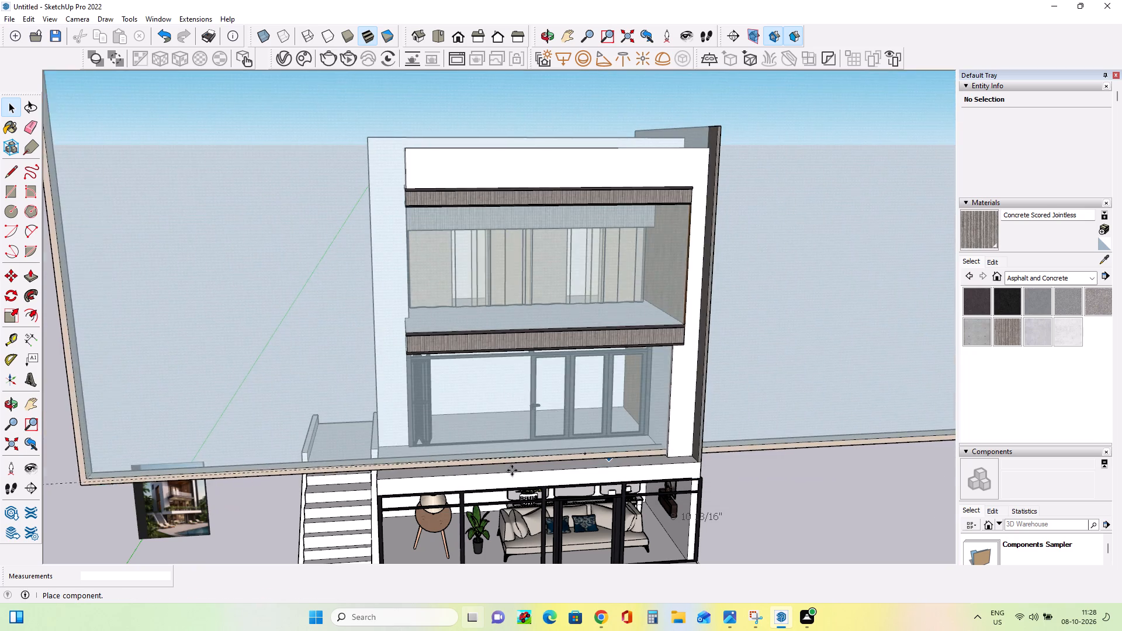
scroll(508, 468, "down", 8)
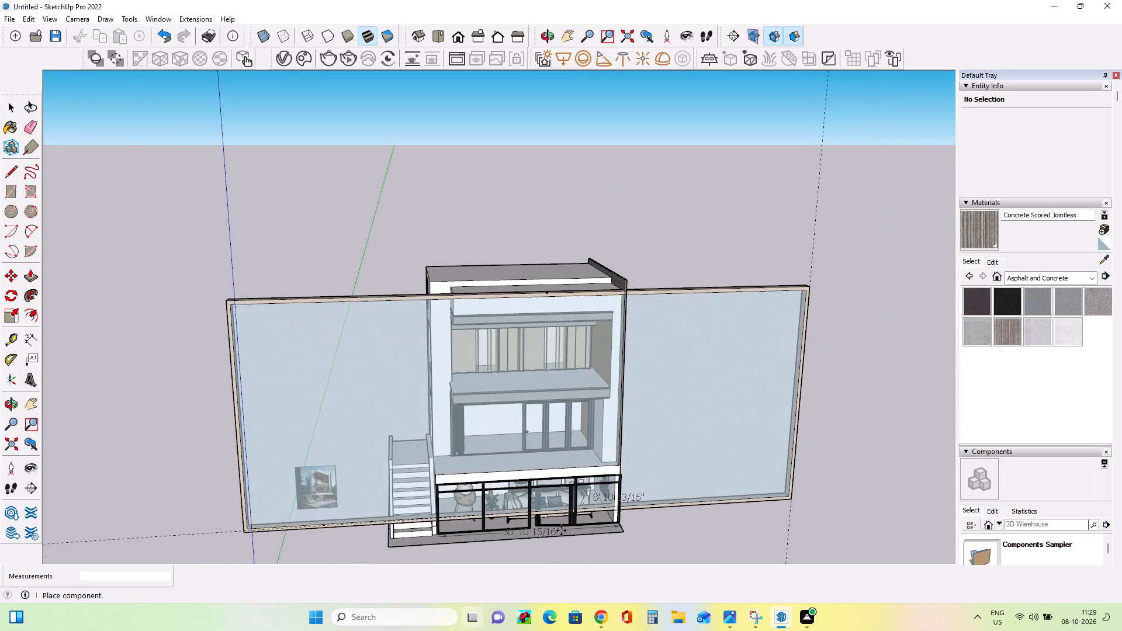
left_click(564, 535)
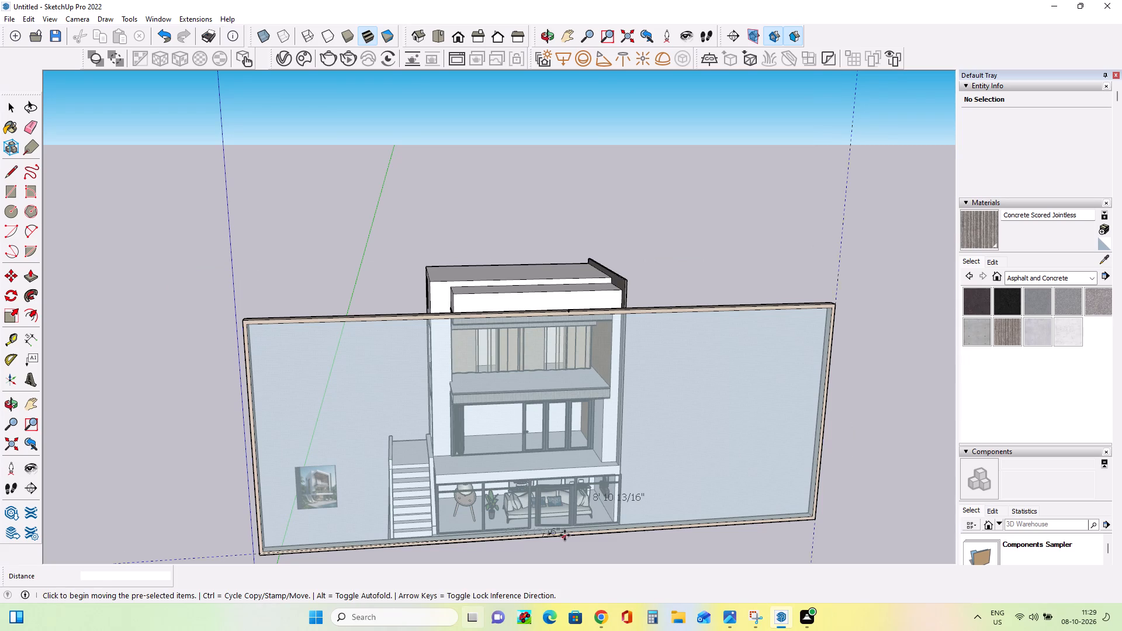
Scale the imported glass window down uniformly from its upper corner until it is narrower than the villa's front.
left_click(8, 315)
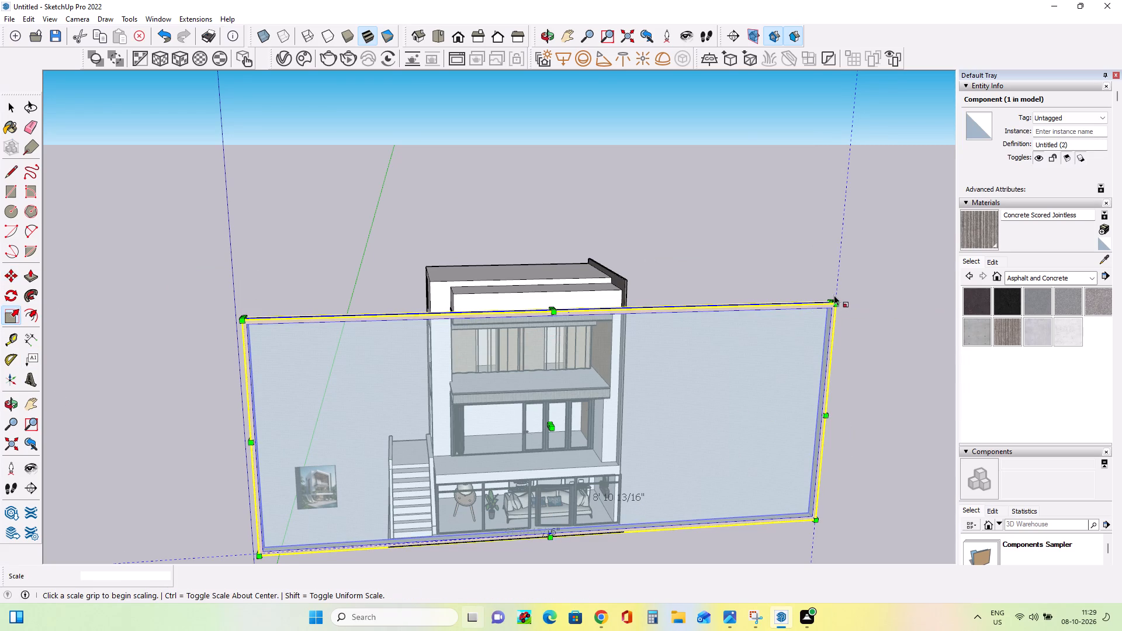
left_click(834, 297)
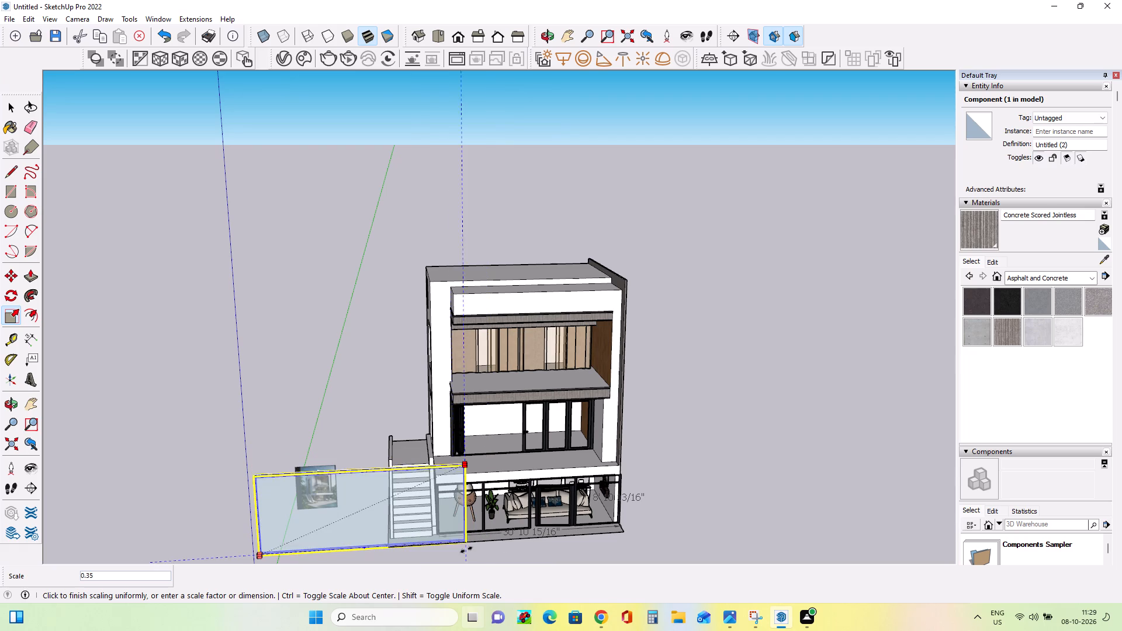
left_click(409, 559)
Move the reduced glass panel by its lower corner onto the front end corner of the terrace above the ground floor.
middle_click_drag(456, 516, 447, 507)
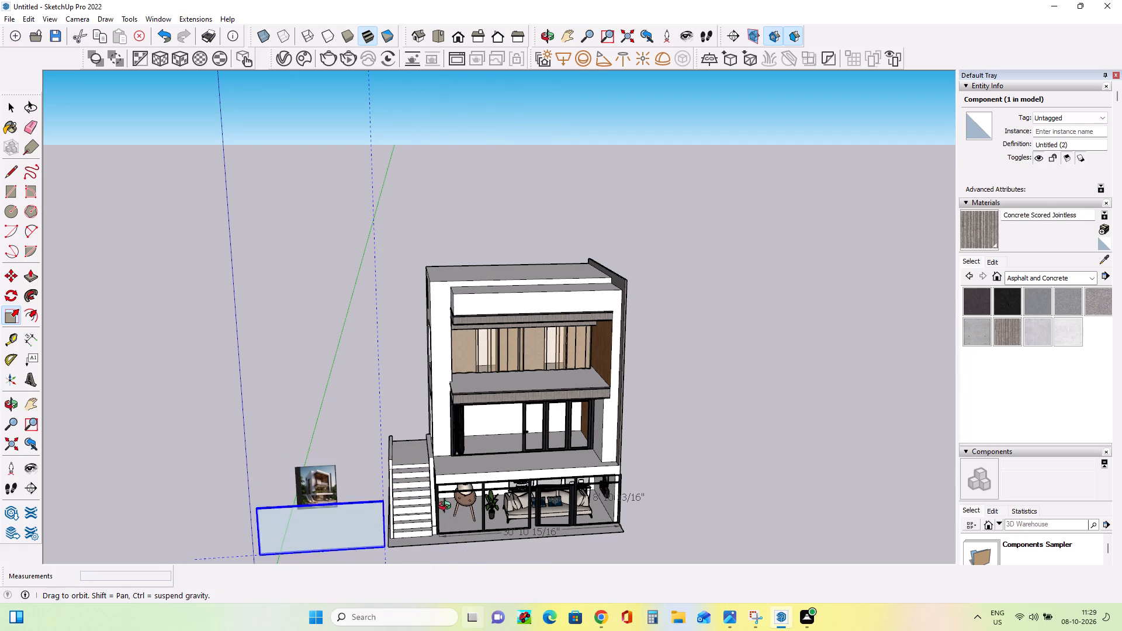
middle_click_drag(447, 507, 420, 449)
scroll(280, 553, "up", 1)
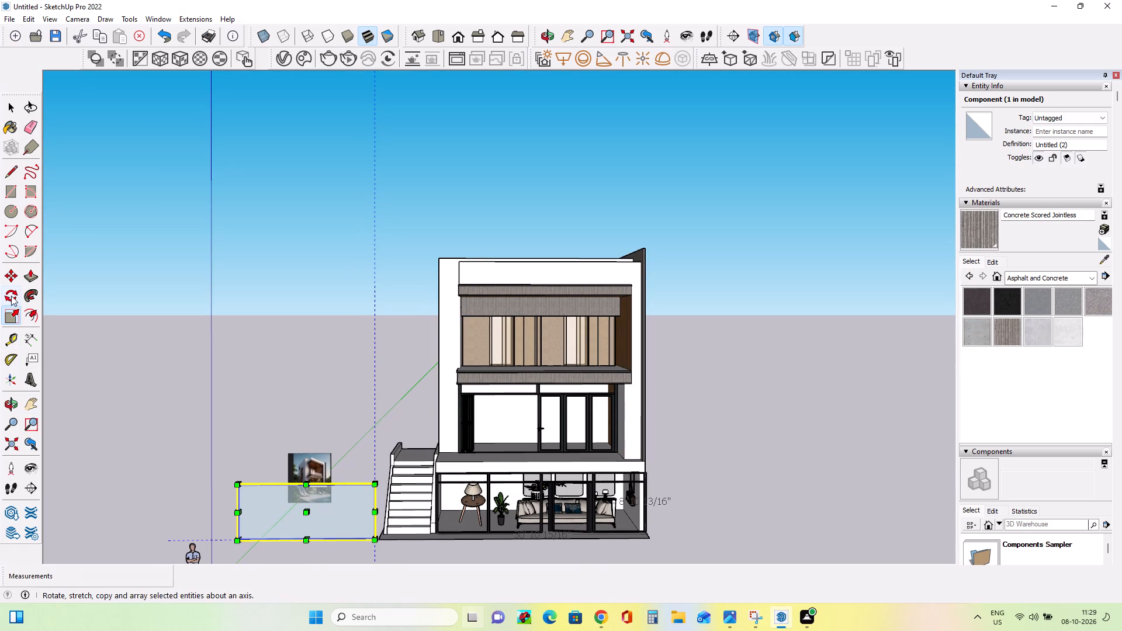
left_click(9, 273)
left_click(376, 540)
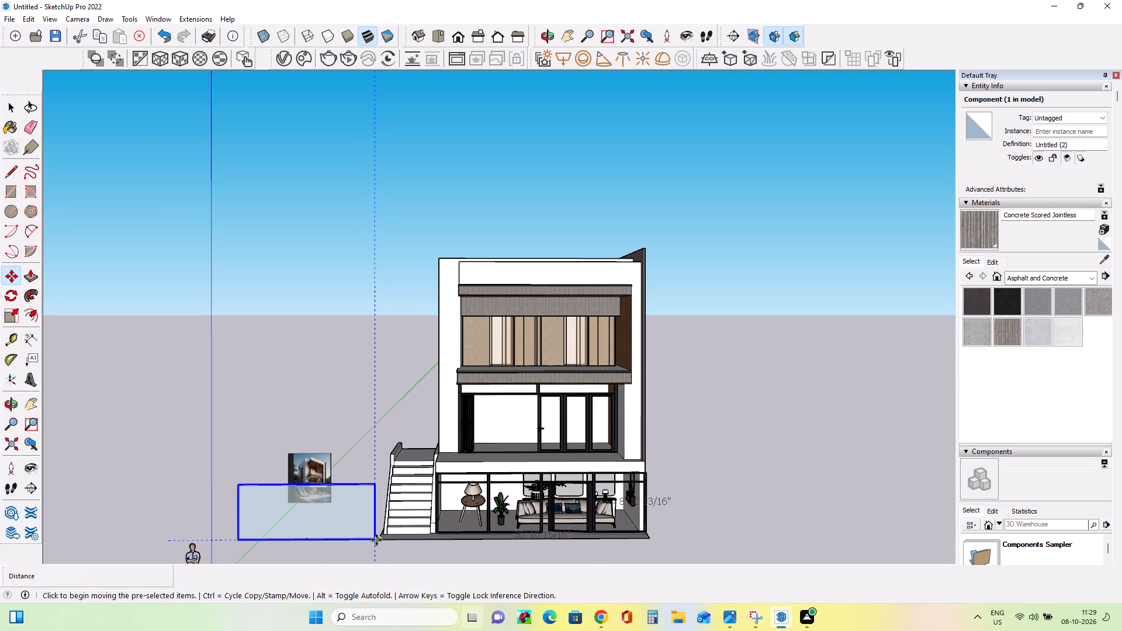
left_click(643, 460)
Reduce only the height of the terrace glass panel from its top edge, scaling it vertically to about 0.6.
middle_click_drag(576, 428, 625, 593)
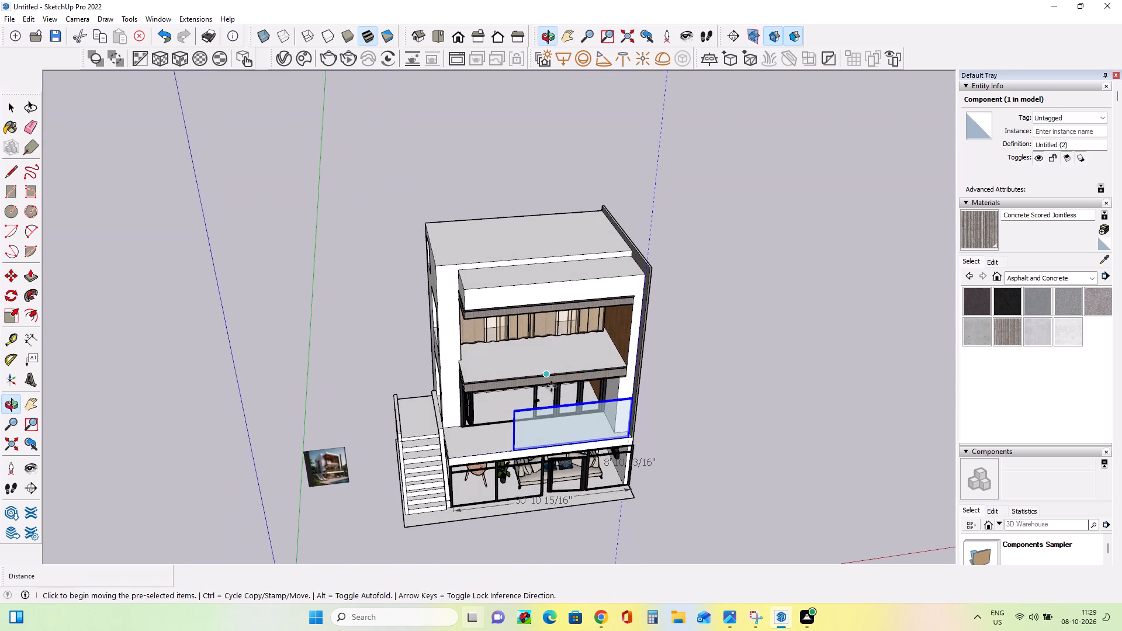
scroll(552, 387, "up", 9)
middle_click_drag(575, 435, 581, 463)
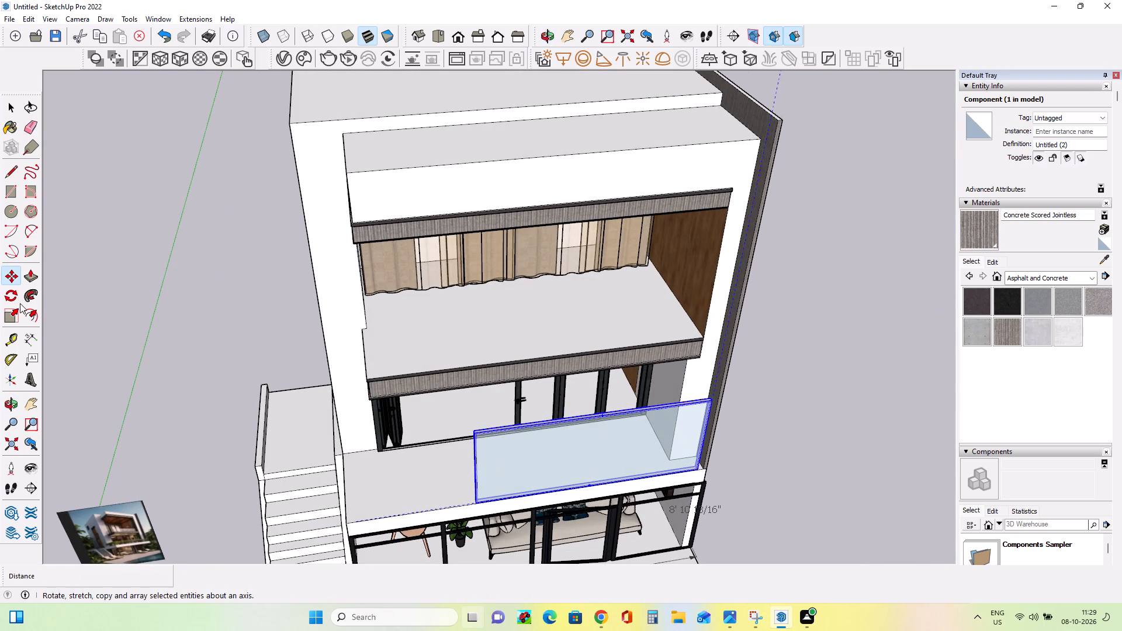
left_click(9, 314)
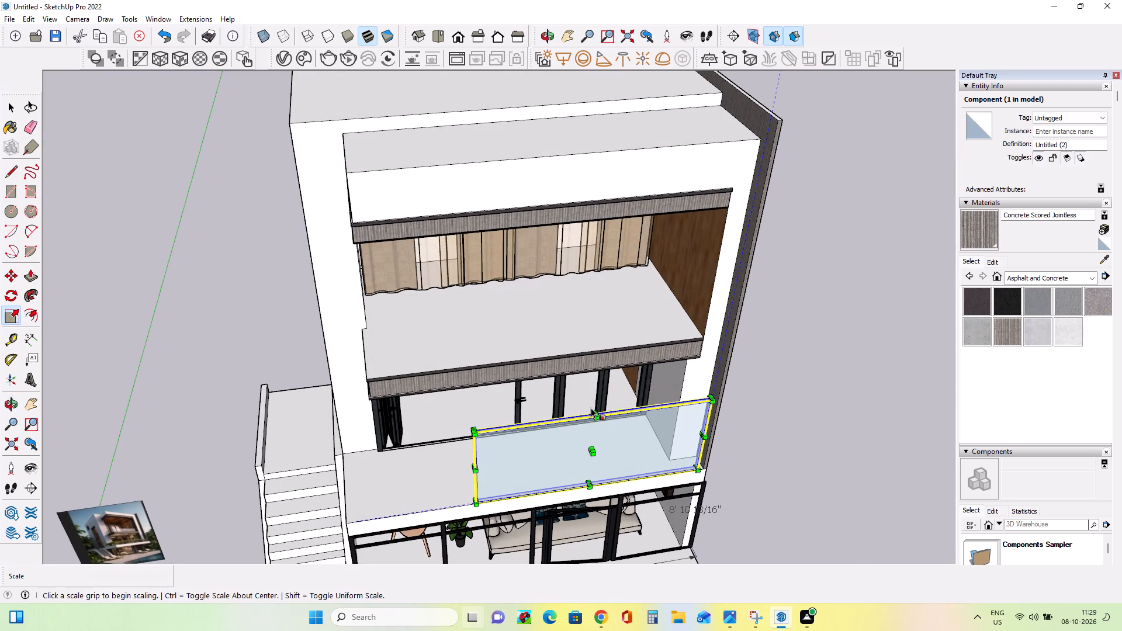
left_click(591, 408)
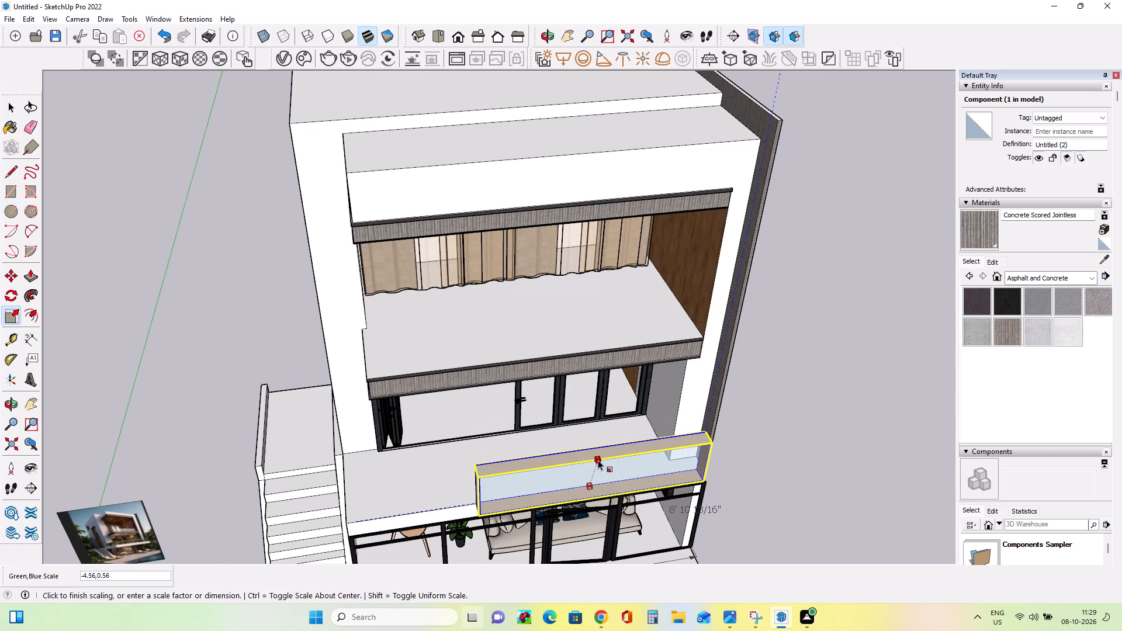
key("Escape")
scroll(600, 400, "up", 7)
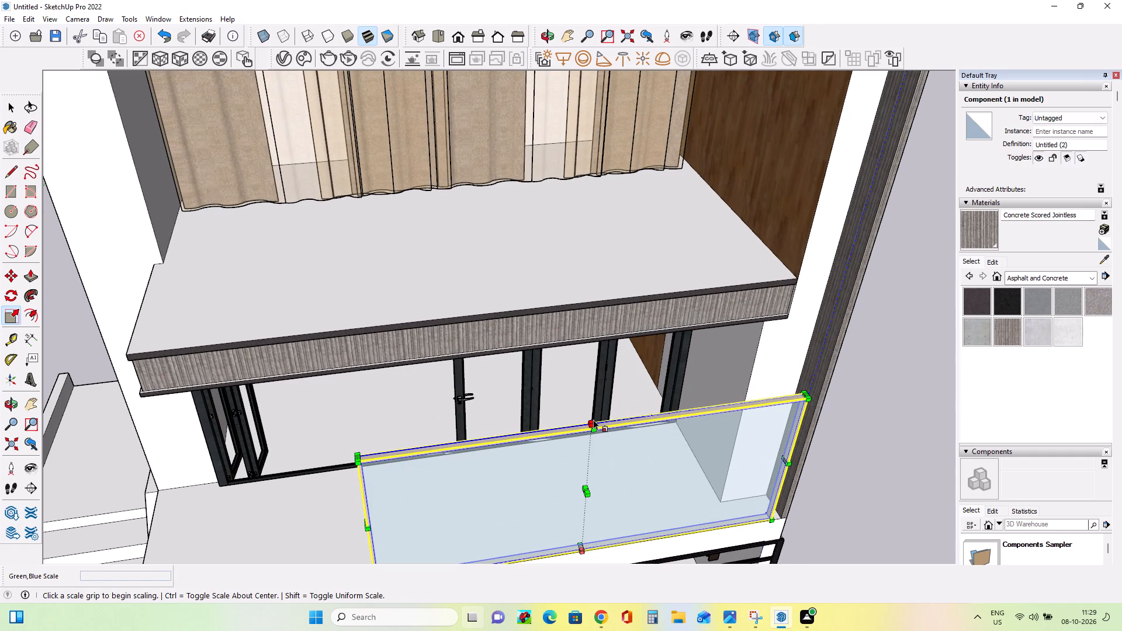
left_click(594, 419)
key("Escape")
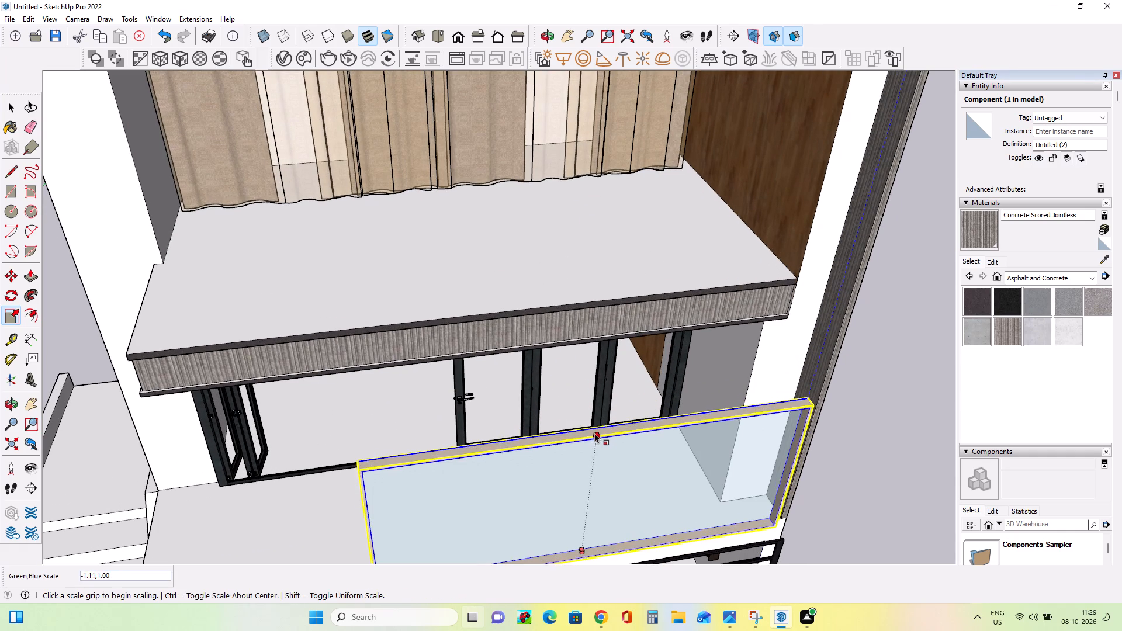
left_click(589, 422)
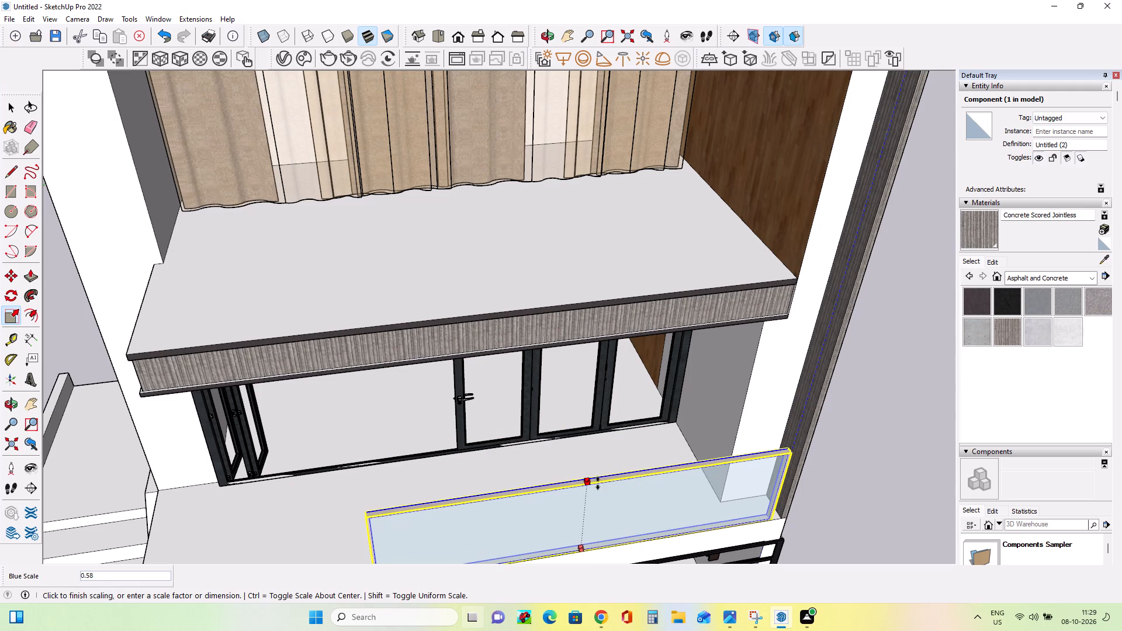
left_click(602, 472)
Scale the glass panel uniformly to 0.92 from its upper corner at the tall side wall.
middle_click_drag(839, 471, 718, 359)
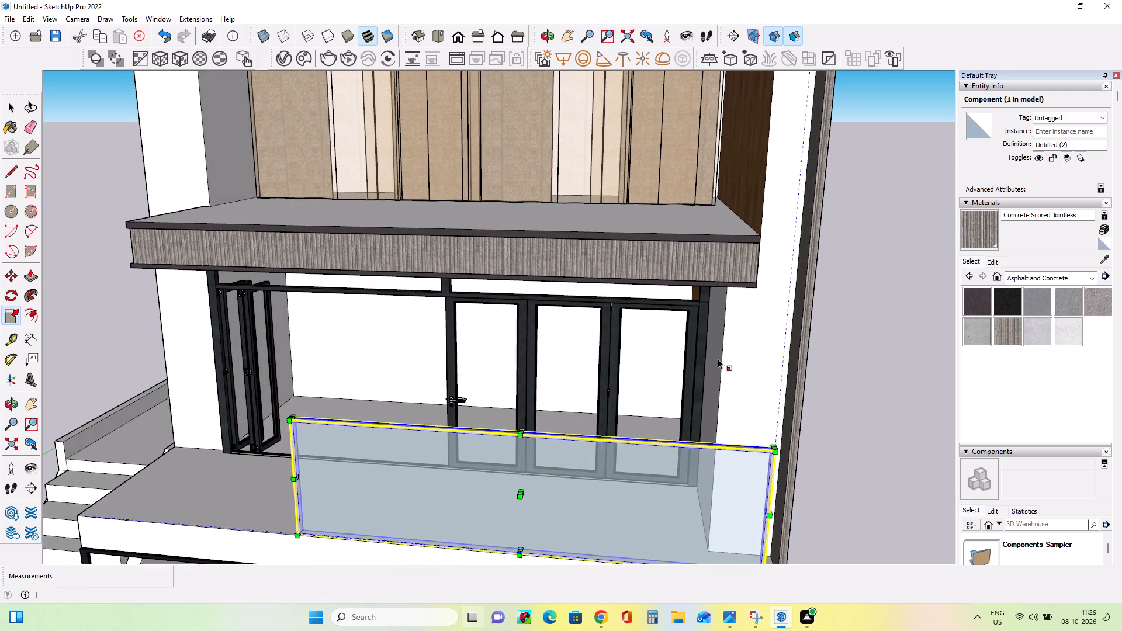
scroll(718, 359, "down", 7)
middle_click_drag(709, 456, 760, 492)
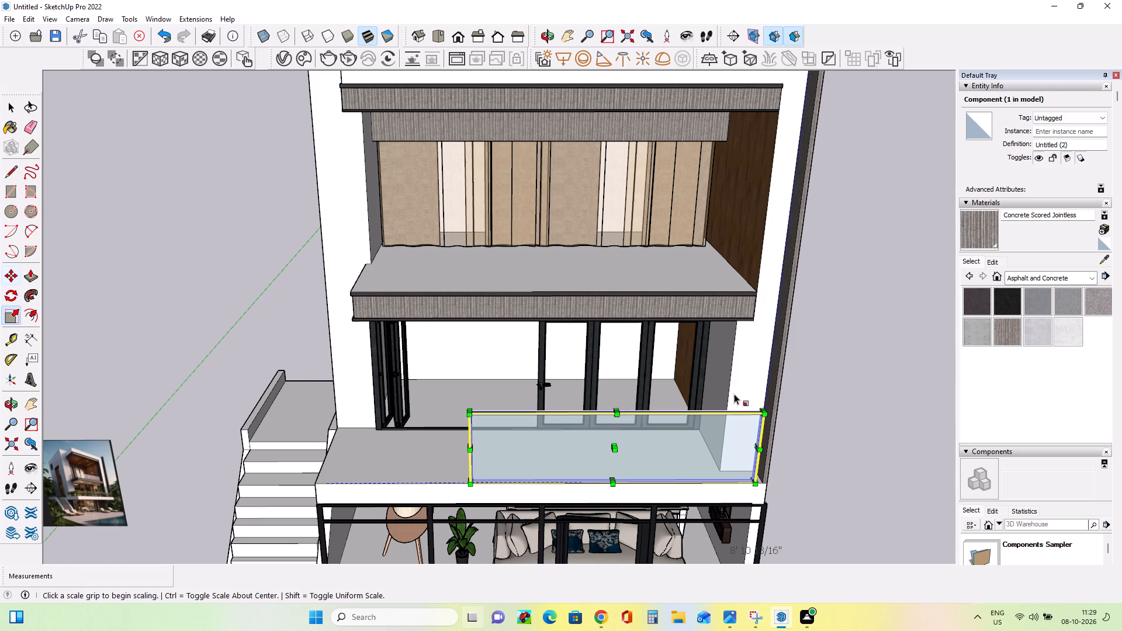
left_click(760, 409)
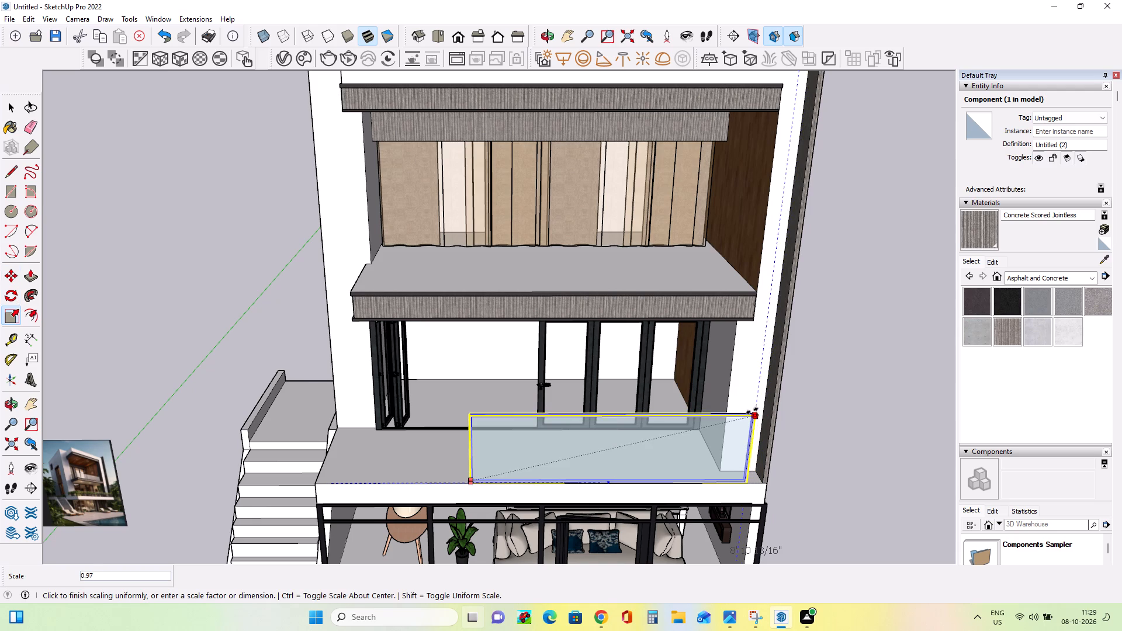
left_click(741, 422)
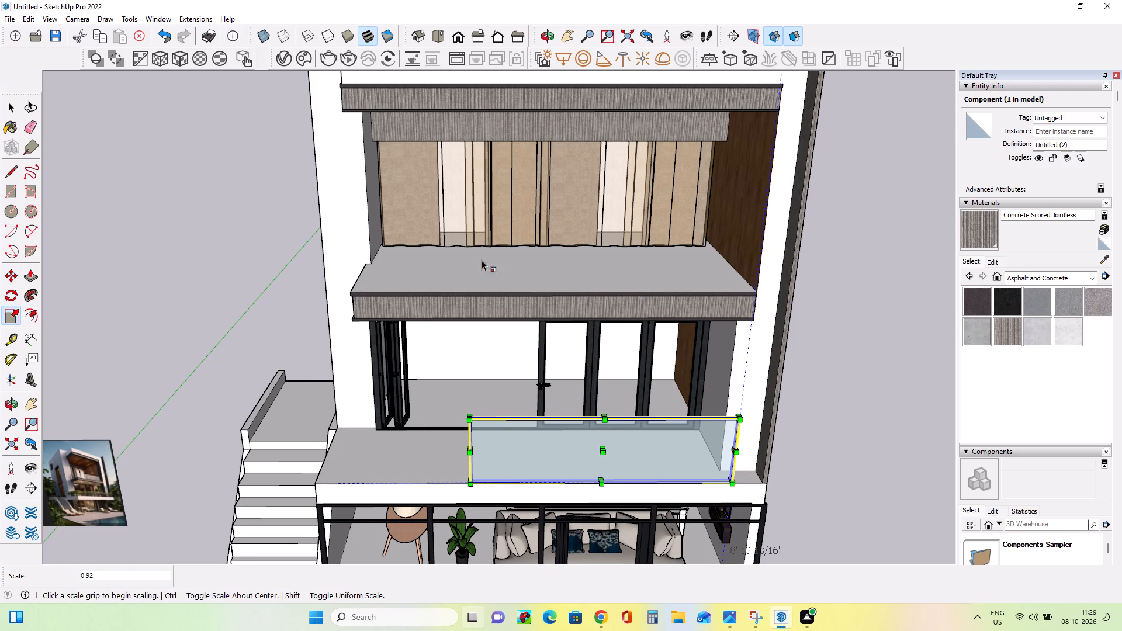
Move the glass panel by its lower corner back to the terrace's front end corner and seat it on the slab edge.
left_click(5, 278)
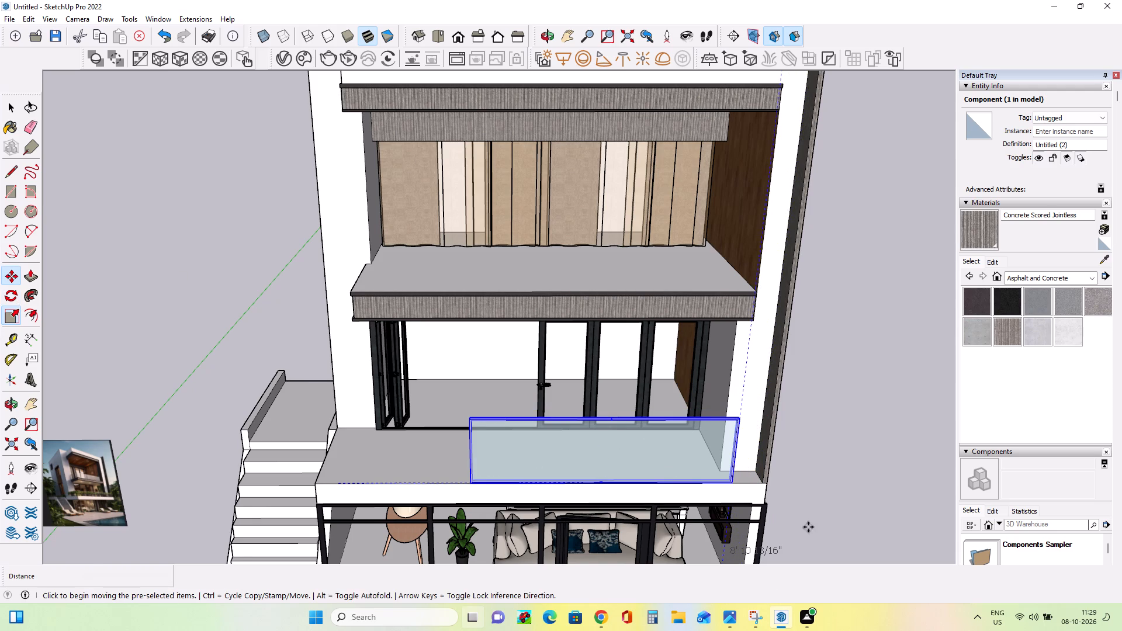
left_click(730, 483)
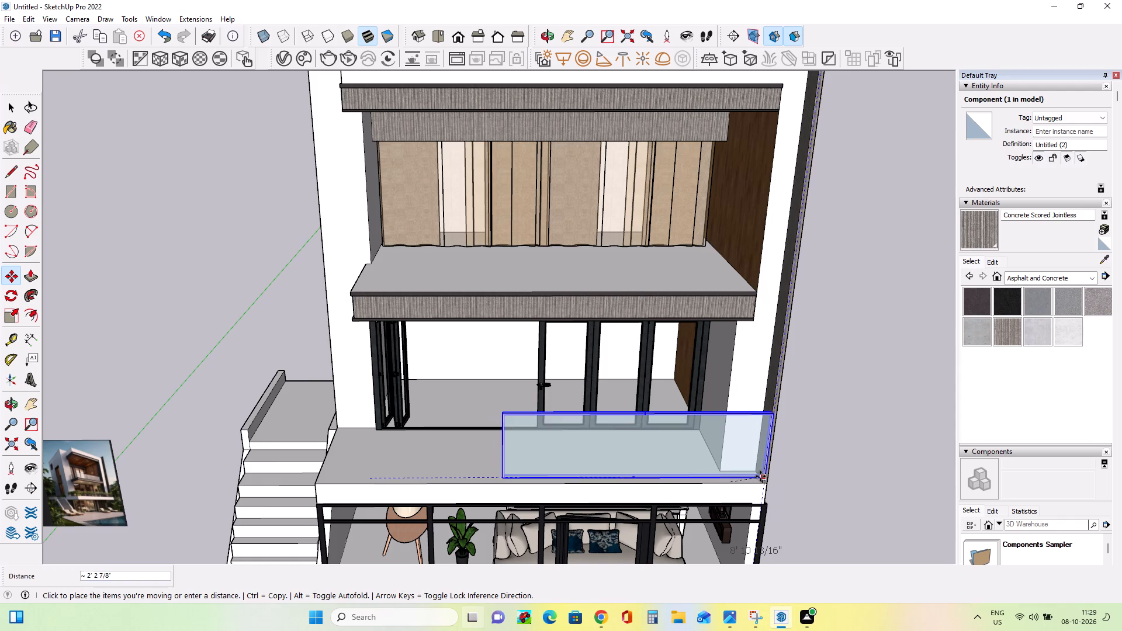
left_click(760, 476)
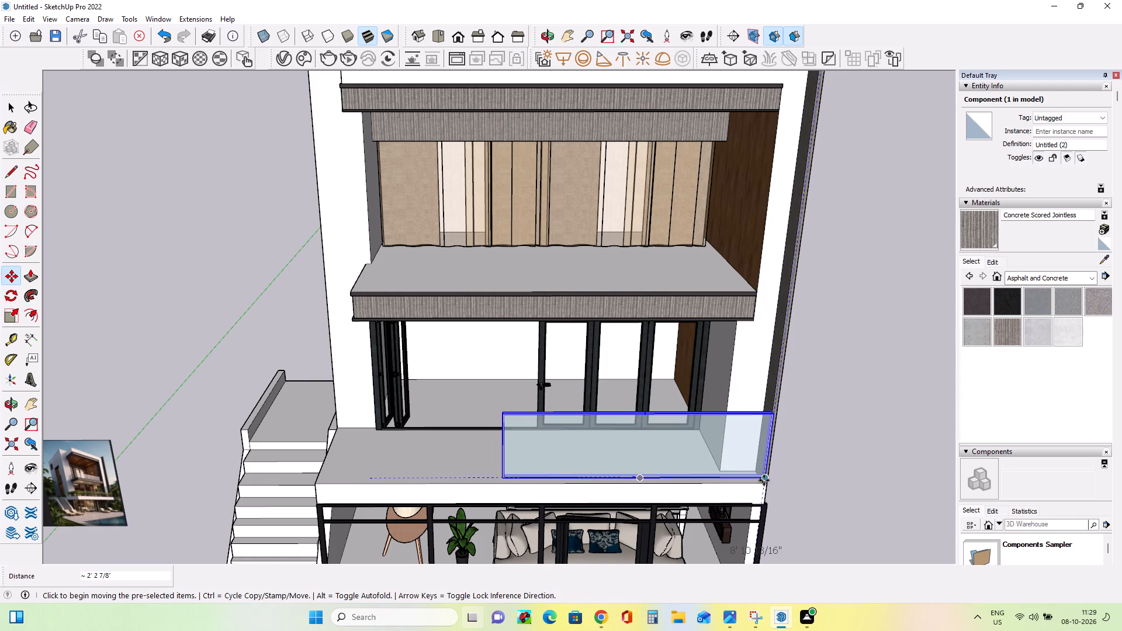
left_click(764, 480)
left_click(765, 489)
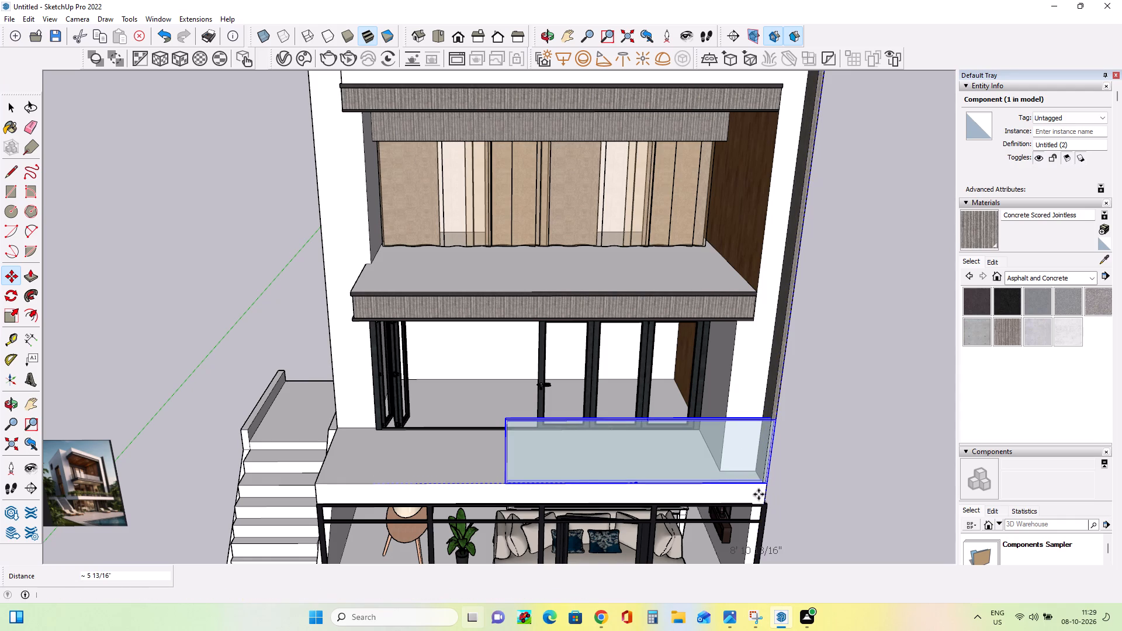
Stretch the glass panel lengthwise along the red axis to about 1.79, out to the terrace corner beside the stairs.
middle_click_drag(456, 510, 637, 485)
middle_click_drag(562, 470, 624, 481)
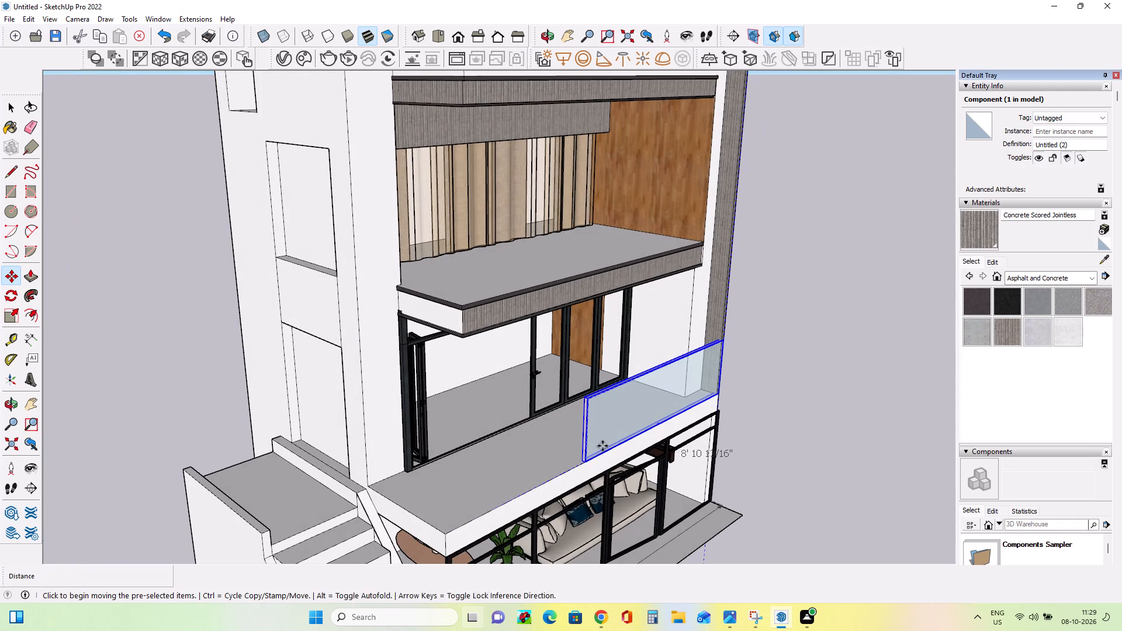
left_click(4, 317)
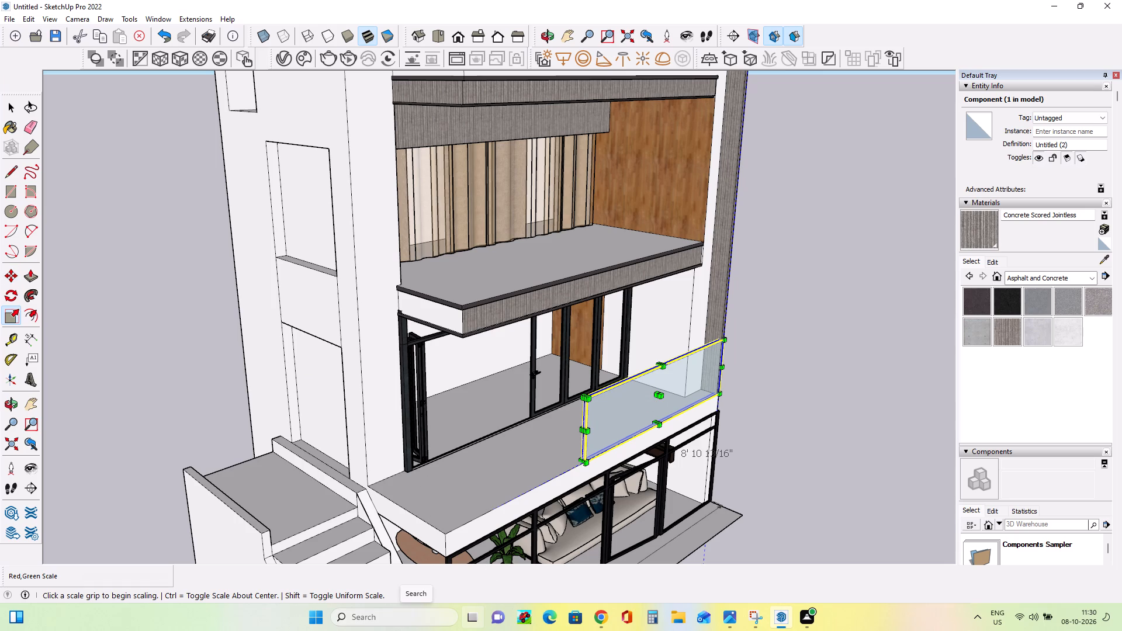
middle_click_drag(399, 599, 543, 563)
middle_click_drag(545, 459, 598, 463)
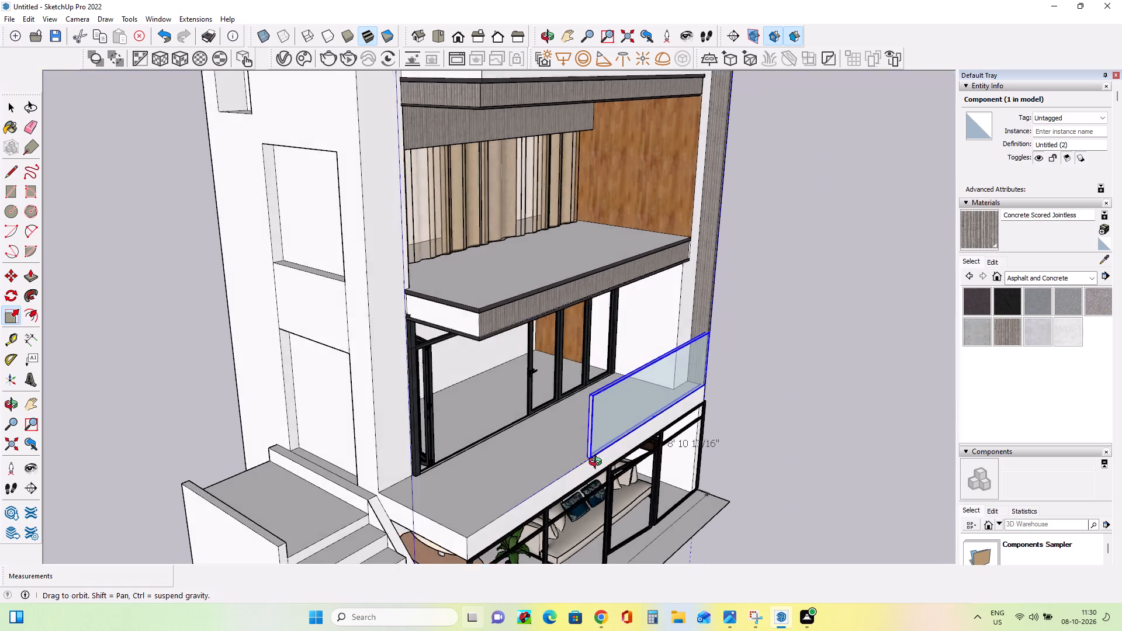
middle_click_drag(598, 463, 618, 462)
scroll(586, 422, "up", 4)
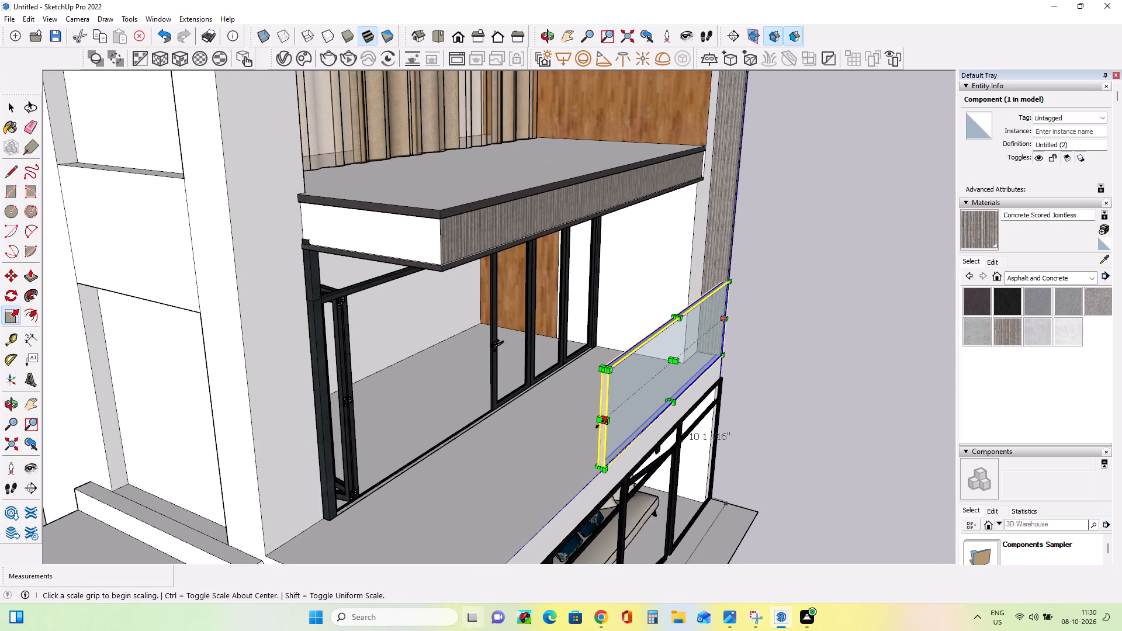
left_click(598, 422)
scroll(501, 479, "down", 3)
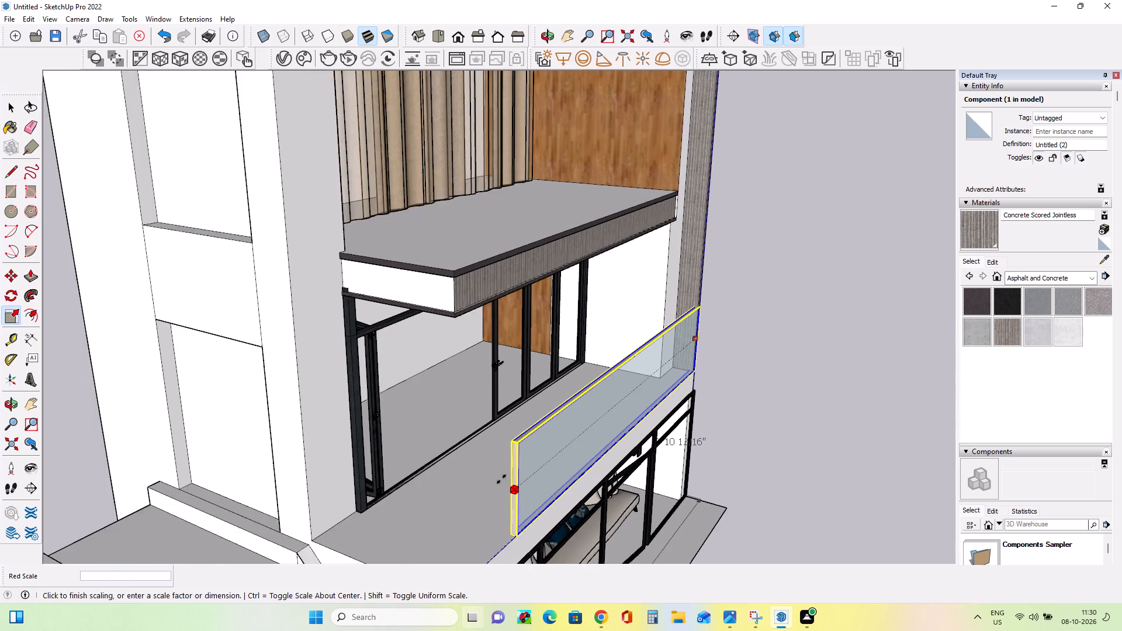
scroll(501, 479, "down", 7)
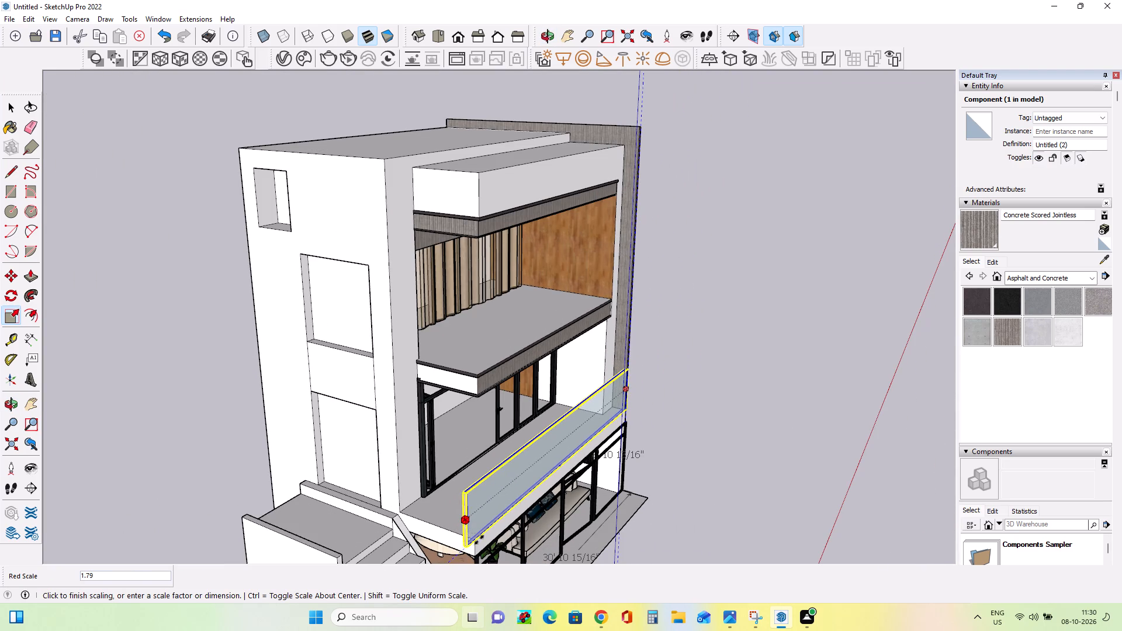
left_click(487, 536)
Shorten the glass panel along the red axis to about 0.96 so its free end meets the terrace's front corner.
middle_click_drag(454, 553, 563, 511)
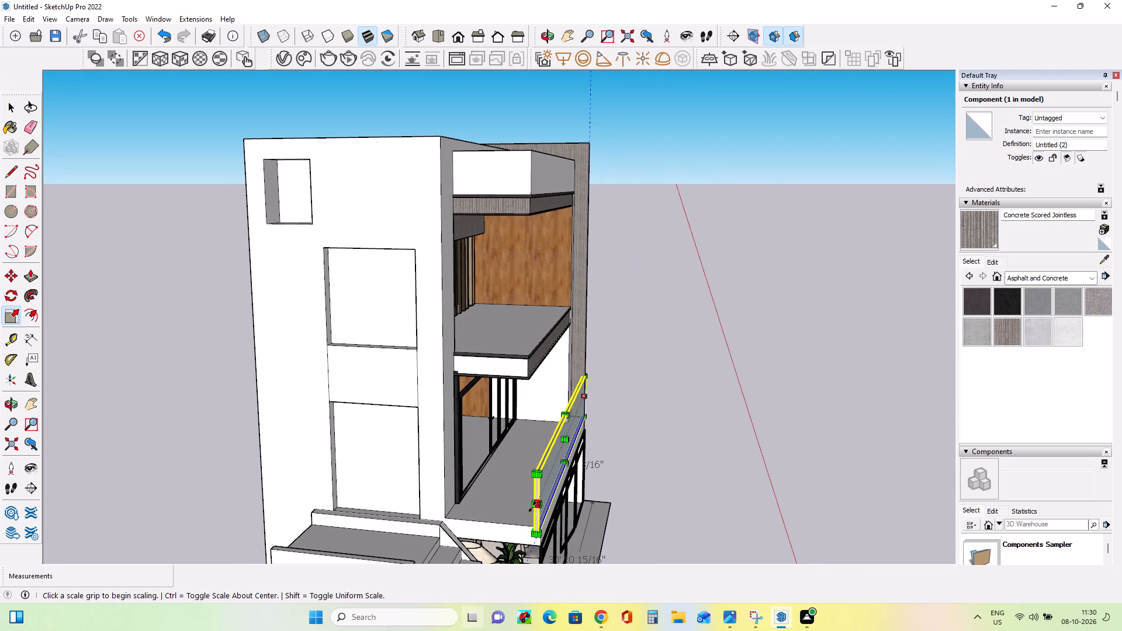
scroll(534, 510, "up", 6)
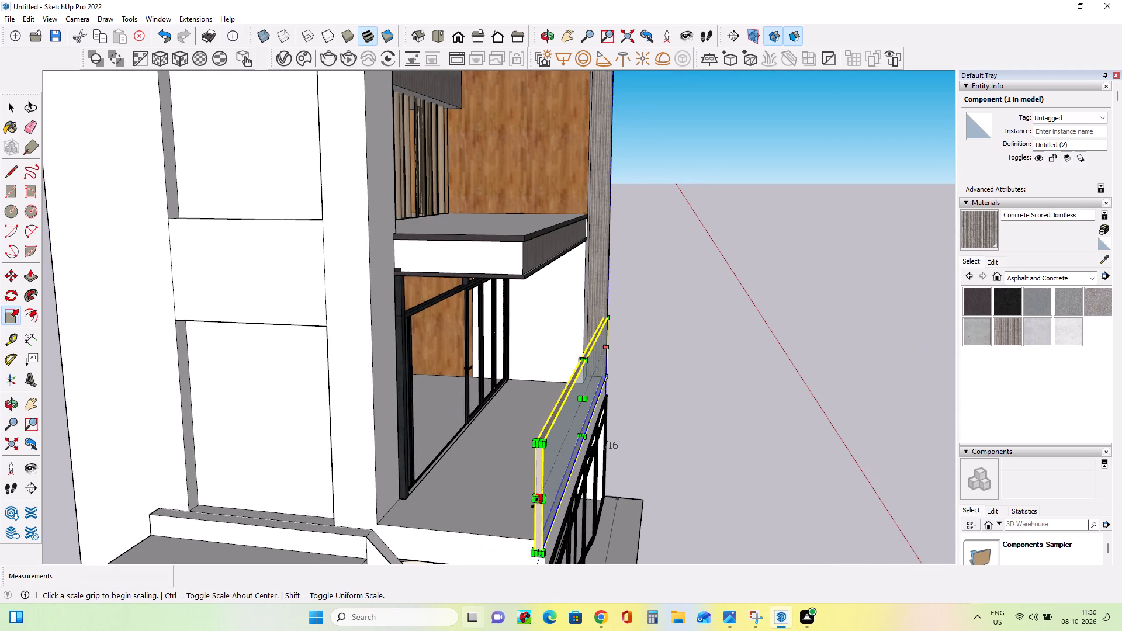
left_click(535, 503)
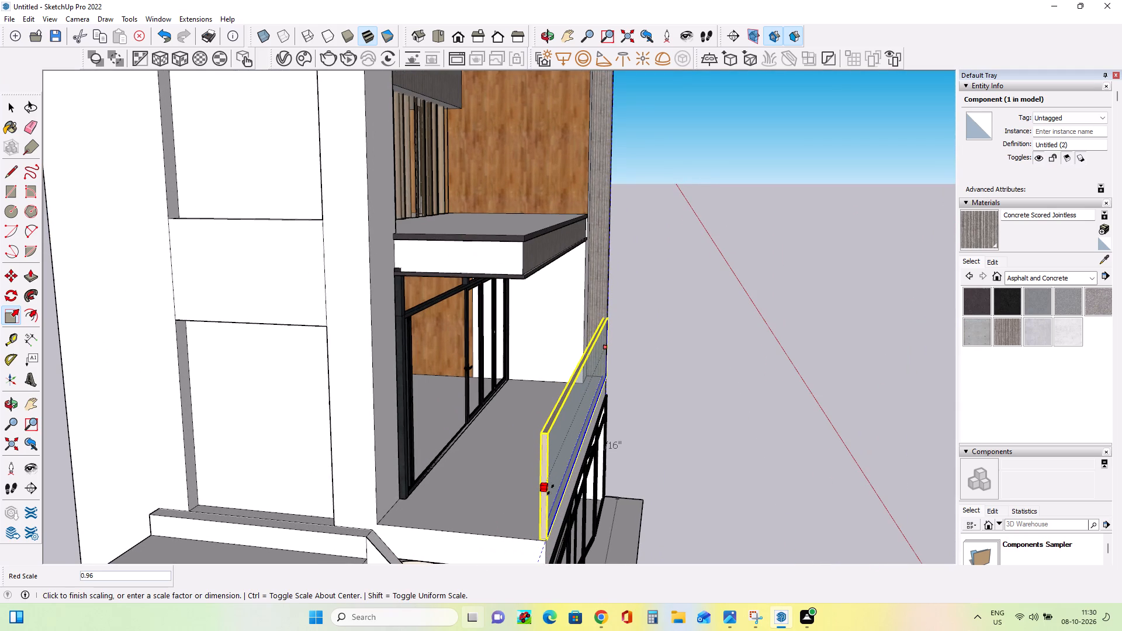
left_click(550, 490)
Examine the glass panel's fit along the terrace front and at its corners, from close up and with the whole villa in view.
middle_click_drag(621, 537, 545, 497)
scroll(463, 510, "up", 6)
middle_click_drag(449, 511, 484, 476)
scroll(480, 488, "up", 1)
middle_click_drag(497, 491, 525, 508)
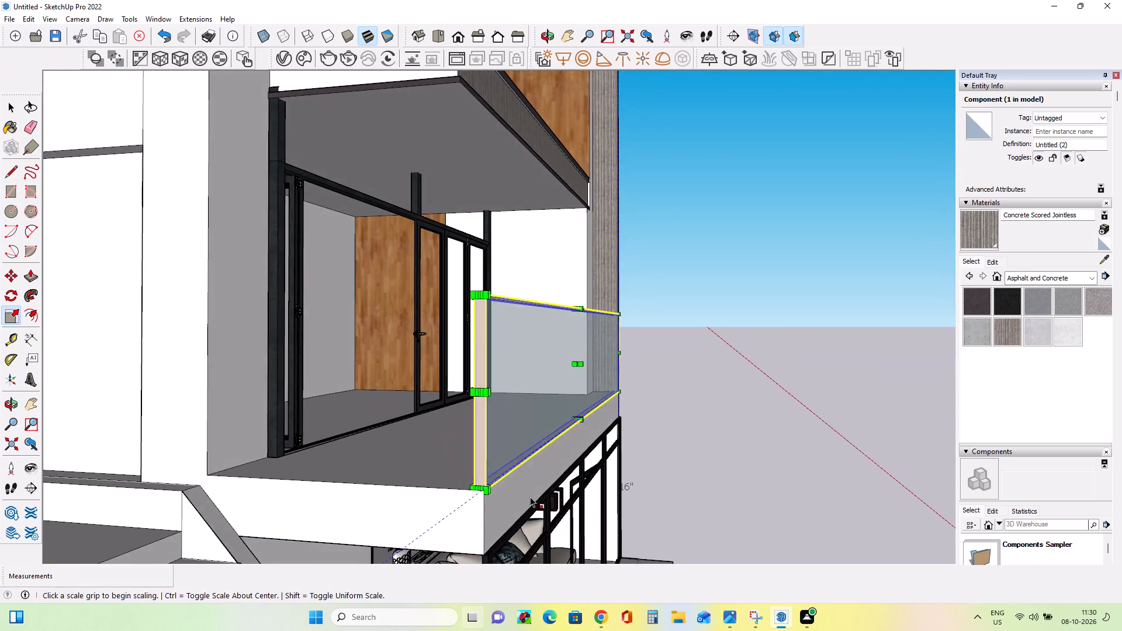
middle_click_drag(545, 493, 669, 511)
scroll(652, 482, "down", 3)
middle_click_drag(716, 451, 713, 473)
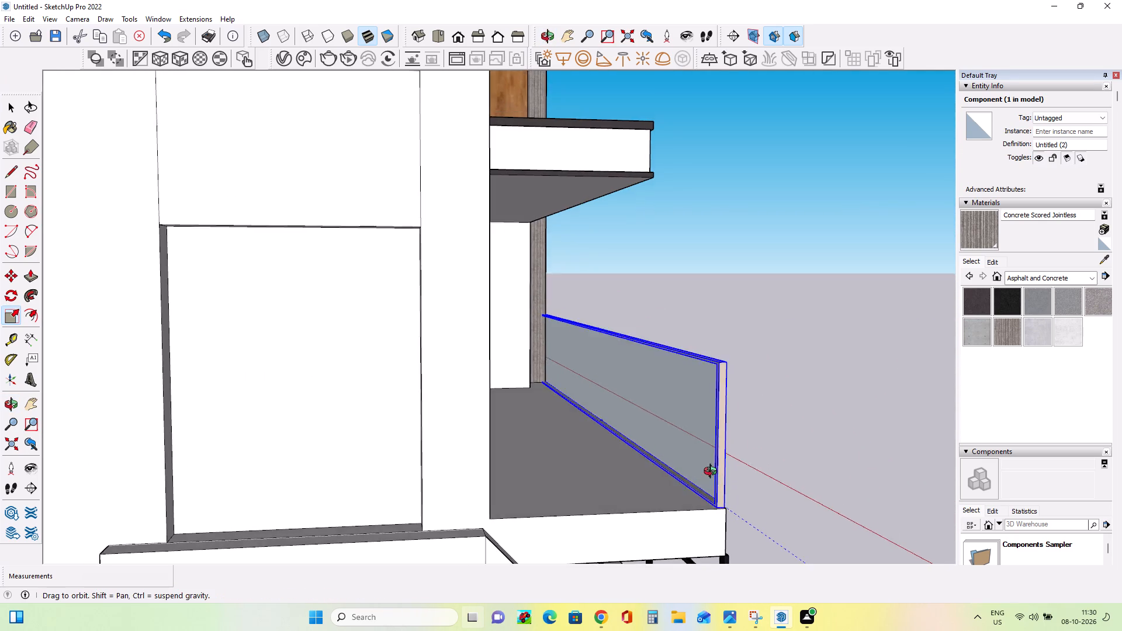
middle_click_drag(713, 473, 585, 477)
scroll(661, 466, "down", 1)
middle_click_drag(652, 472, 538, 462)
scroll(549, 448, "down", 4)
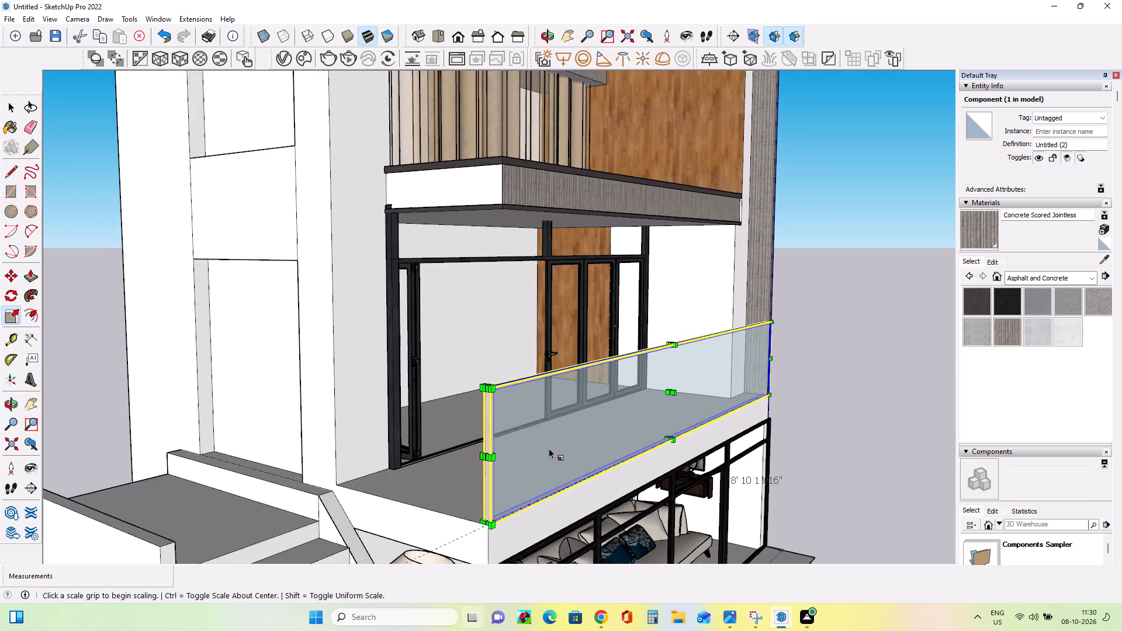
scroll(591, 449, "down", 4)
scroll(707, 476, "down", 3)
scroll(769, 505, "down", 1)
middle_click_drag(769, 505, 628, 498)
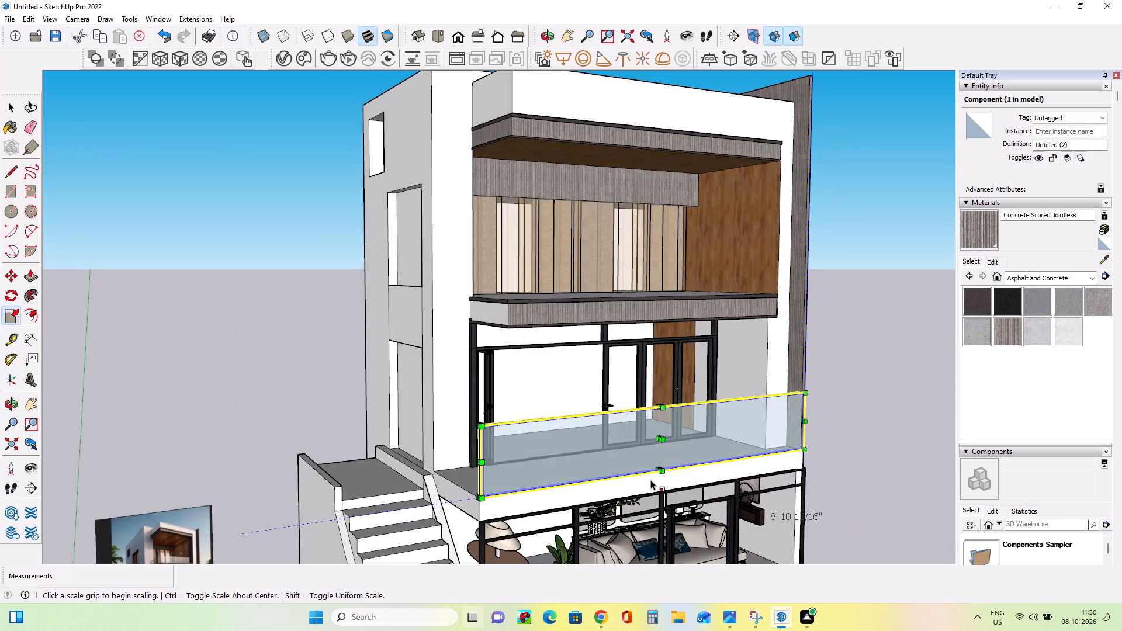
middle_click(652, 476)
scroll(652, 476, "down", 9)
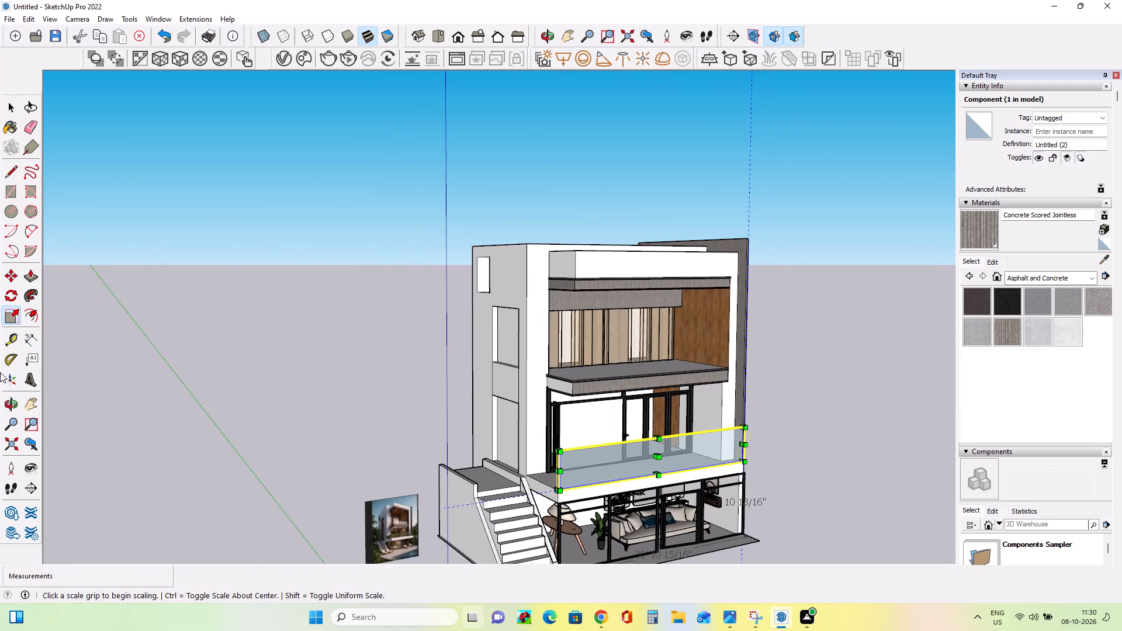
left_click(20, 408)
left_click(29, 405)
left_click_drag(529, 464, 480, 411)
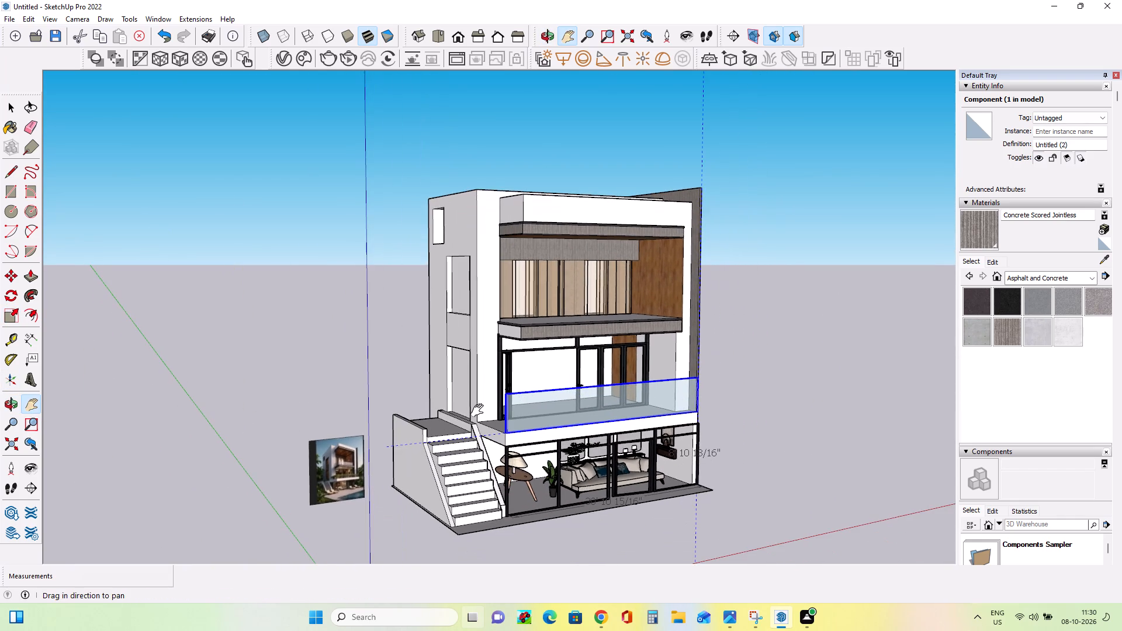
middle_click_drag(699, 414, 685, 470)
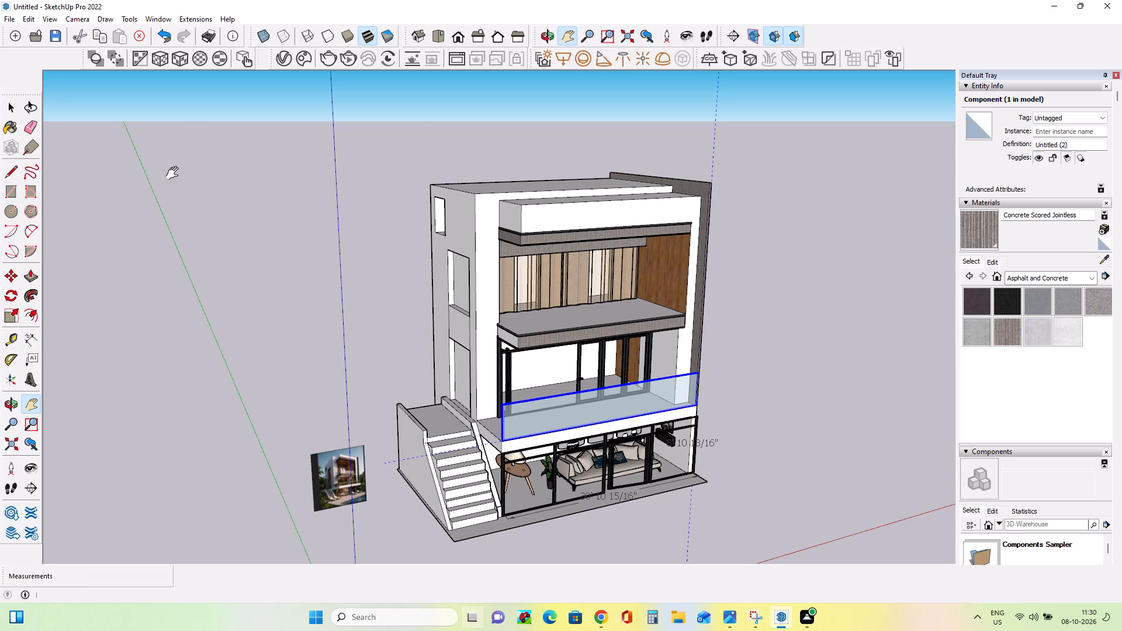
Import the Untitled (2) glass panel model from Downloads and place it in front of the villa beside the stairs.
left_click(2, 20)
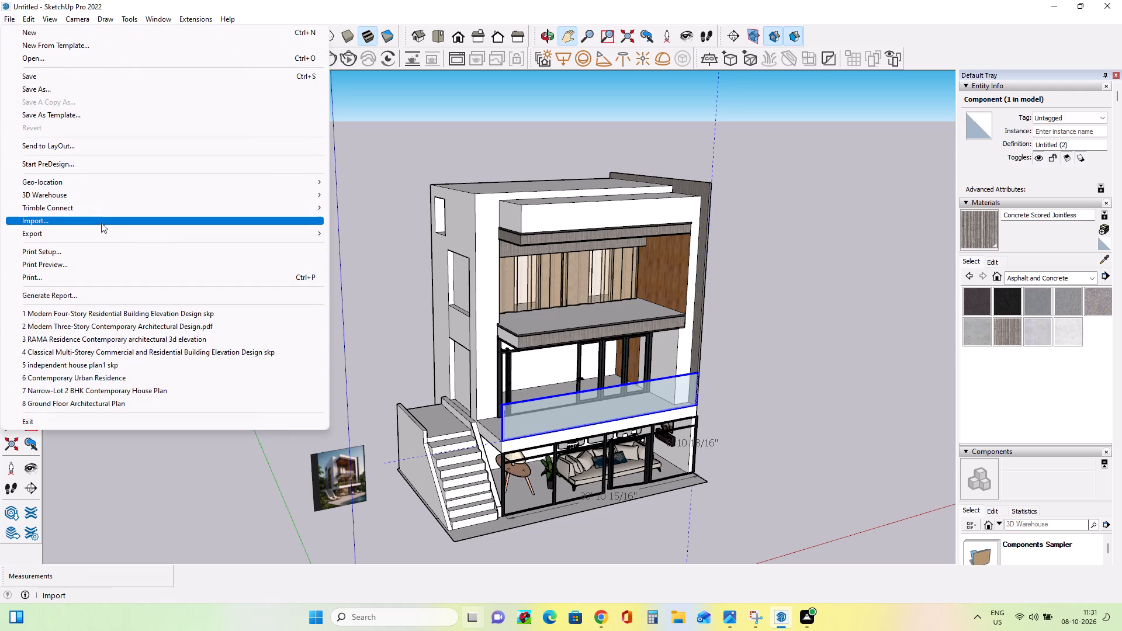
left_click(101, 226)
left_click(525, 265)
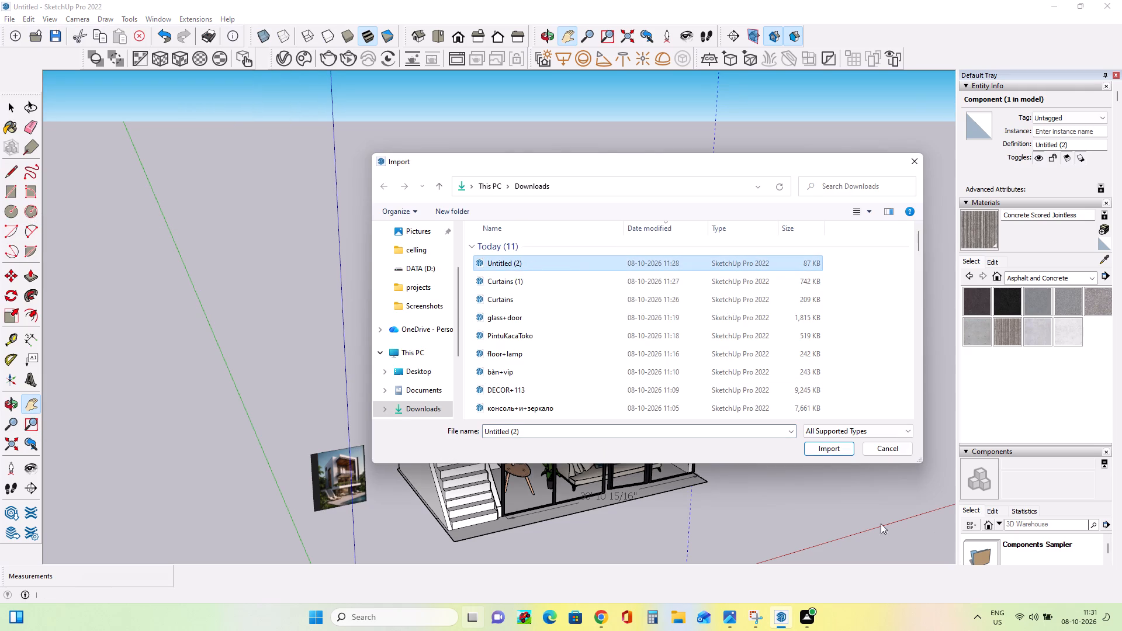
left_click(831, 452)
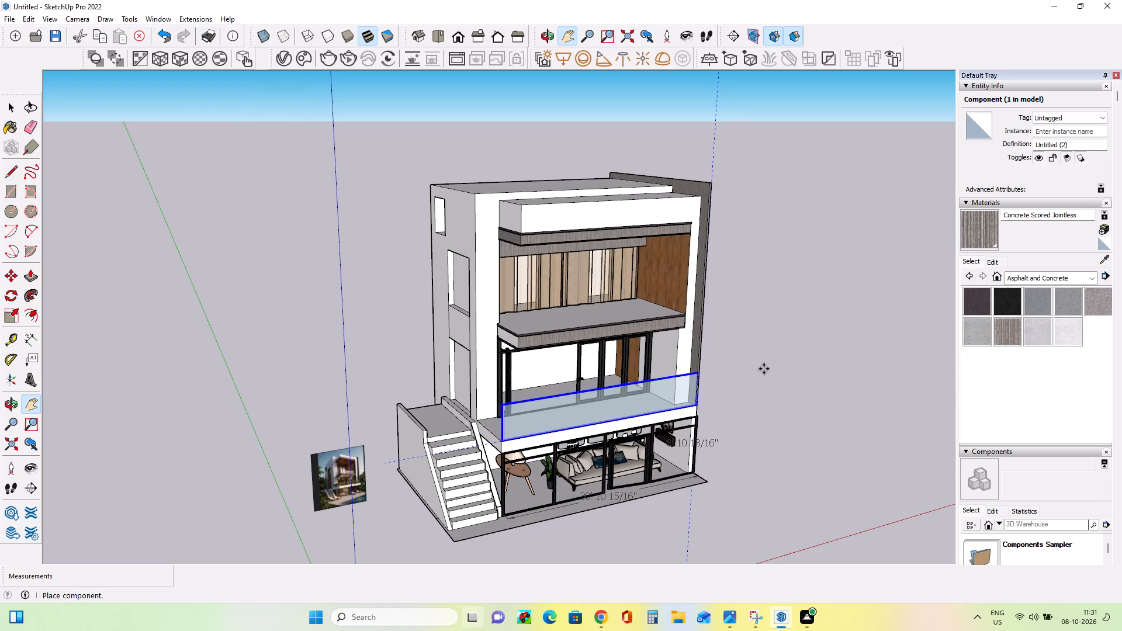
scroll(744, 387, "down", 9)
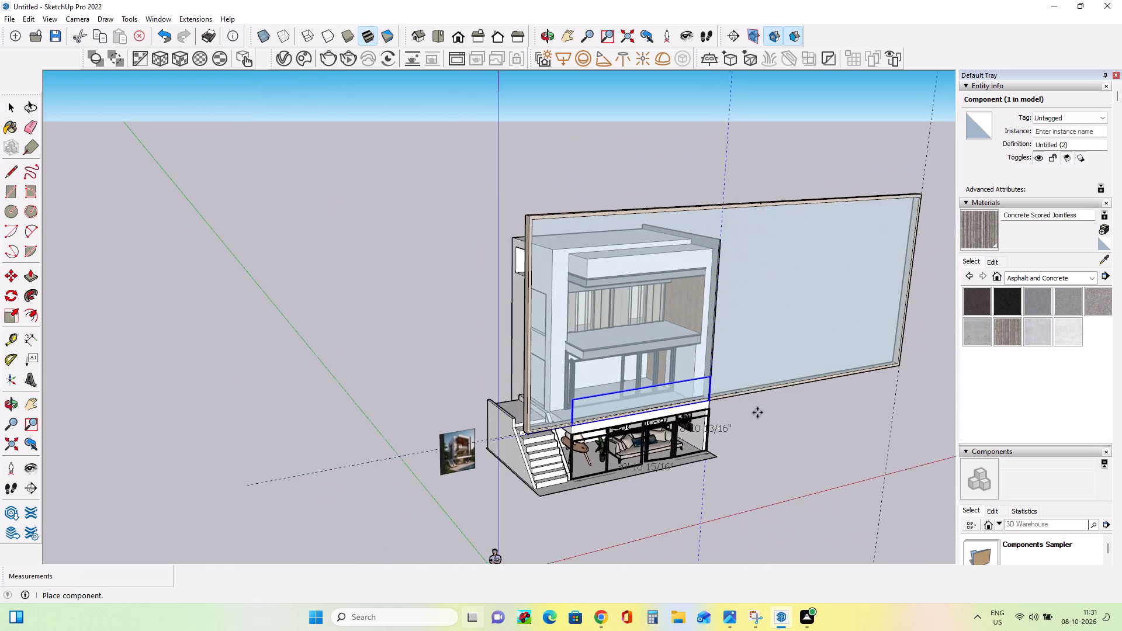
left_click(762, 440)
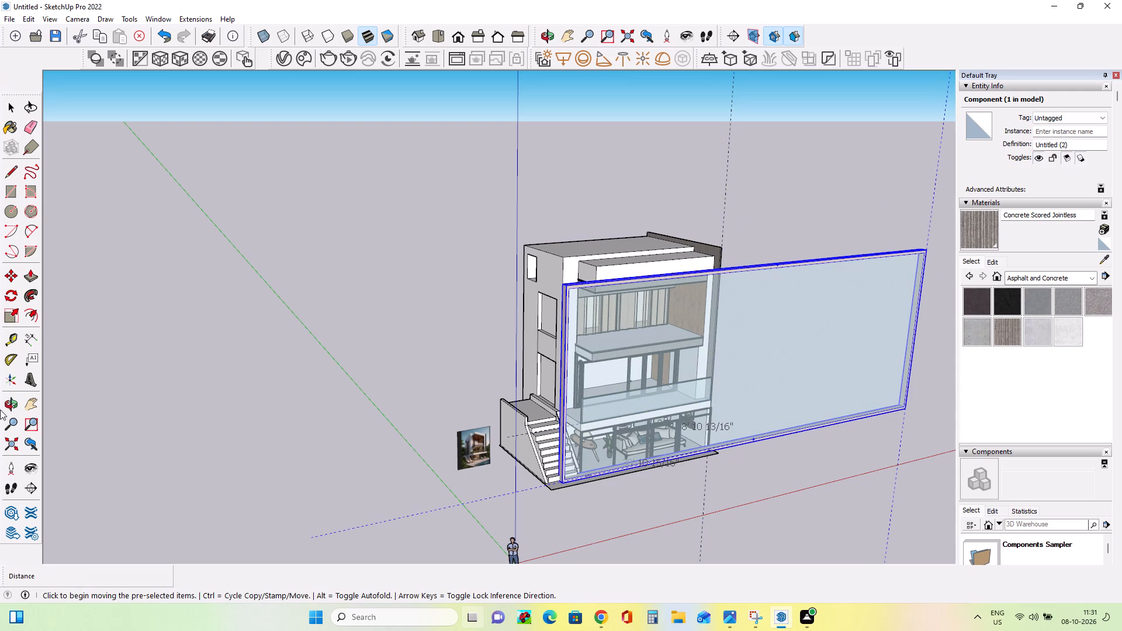
Scale the newly placed glass panel down uniformly to about 0.15.
left_click(11, 310)
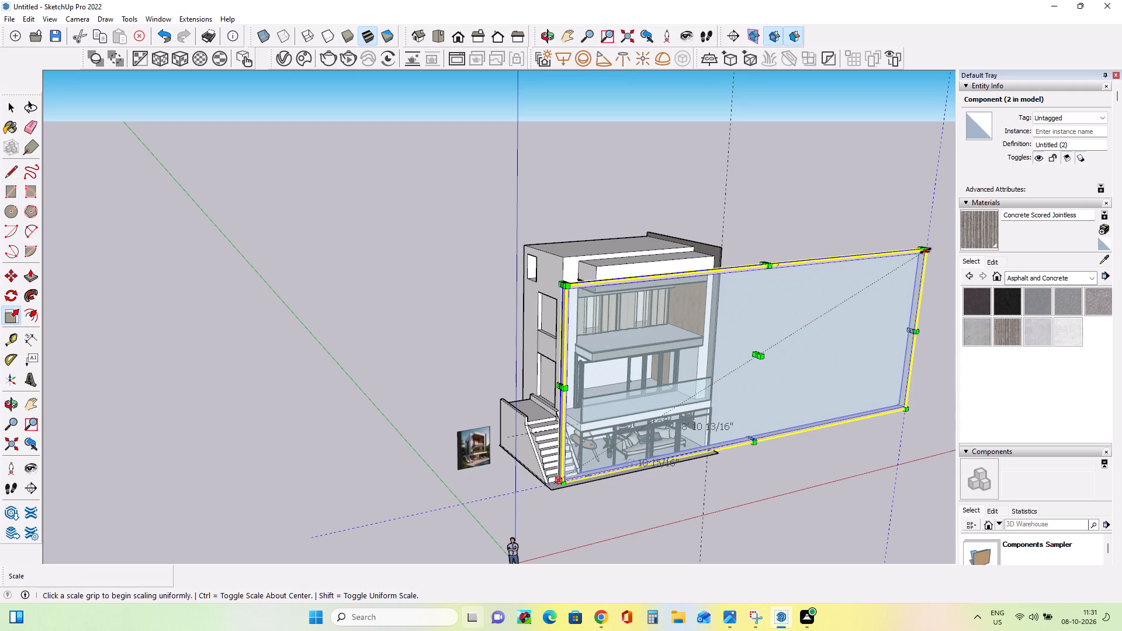
left_click(926, 250)
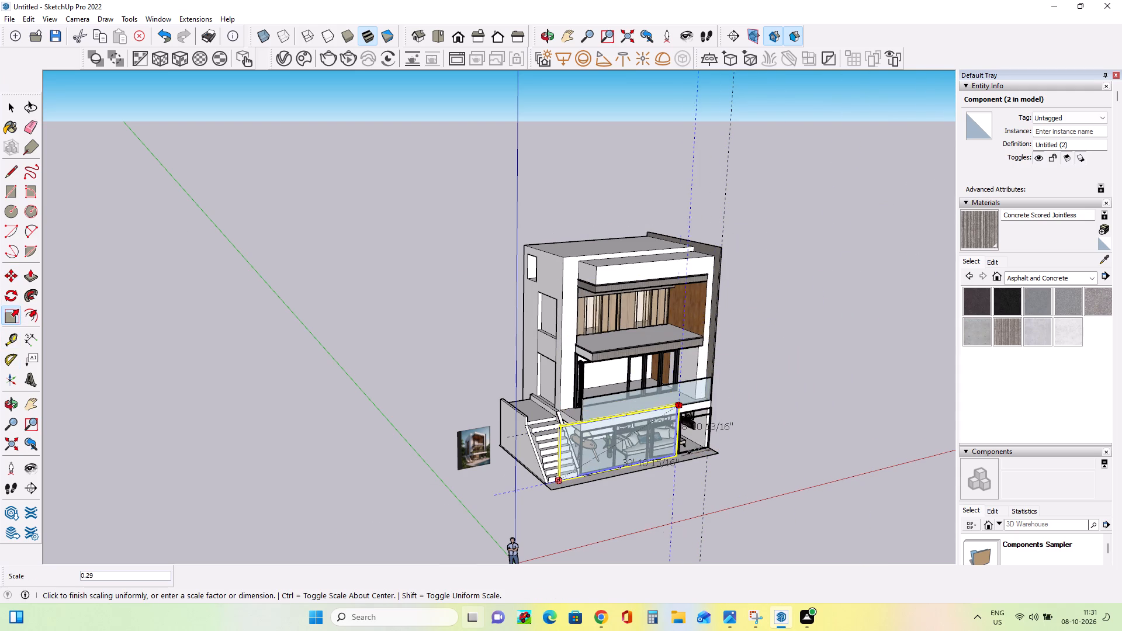
left_click(634, 481)
Rotate the small glass panel horizontally by about 271.2 degrees so it runs parallel to the terrace's short side.
middle_click_drag(632, 493, 674, 525)
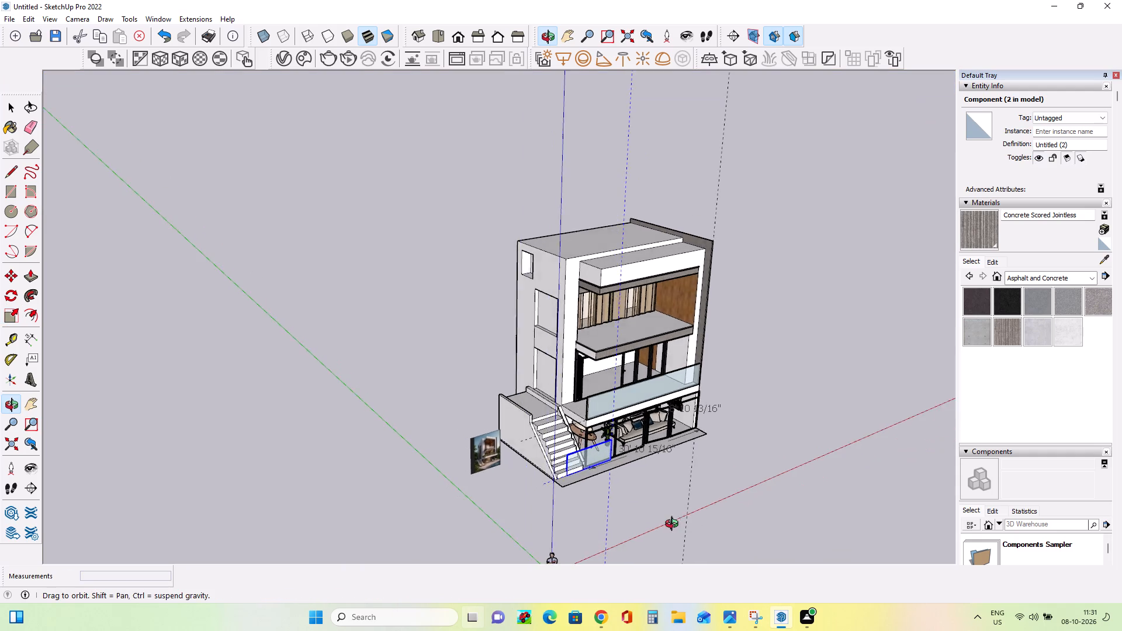
middle_click_drag(674, 525, 717, 526)
scroll(581, 497, "up", 4)
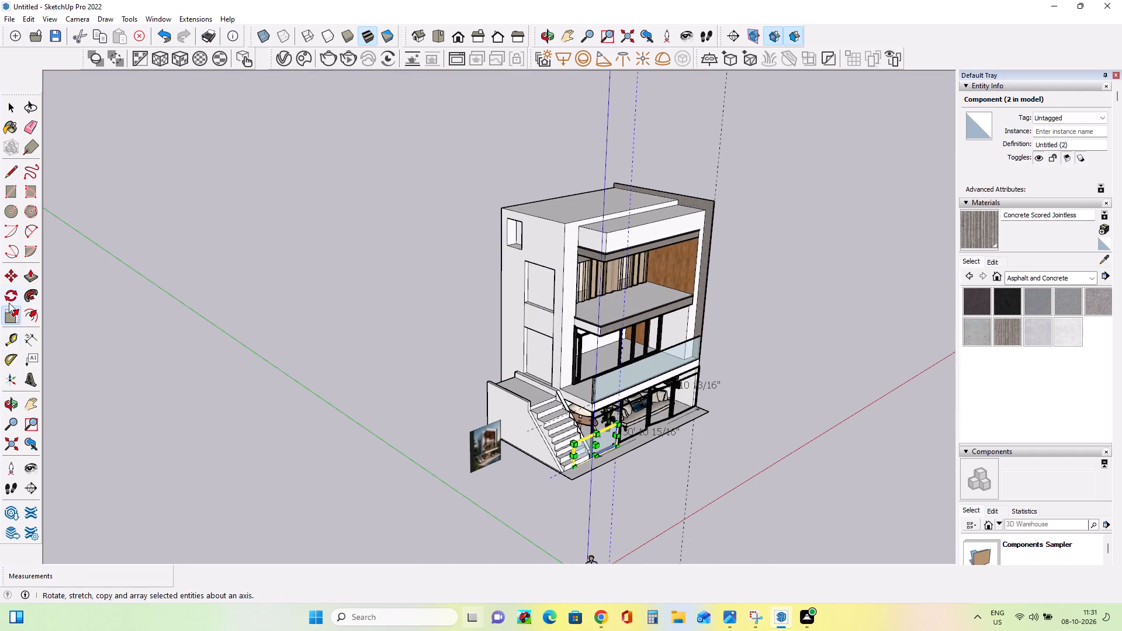
left_click(9, 294)
left_click(679, 465)
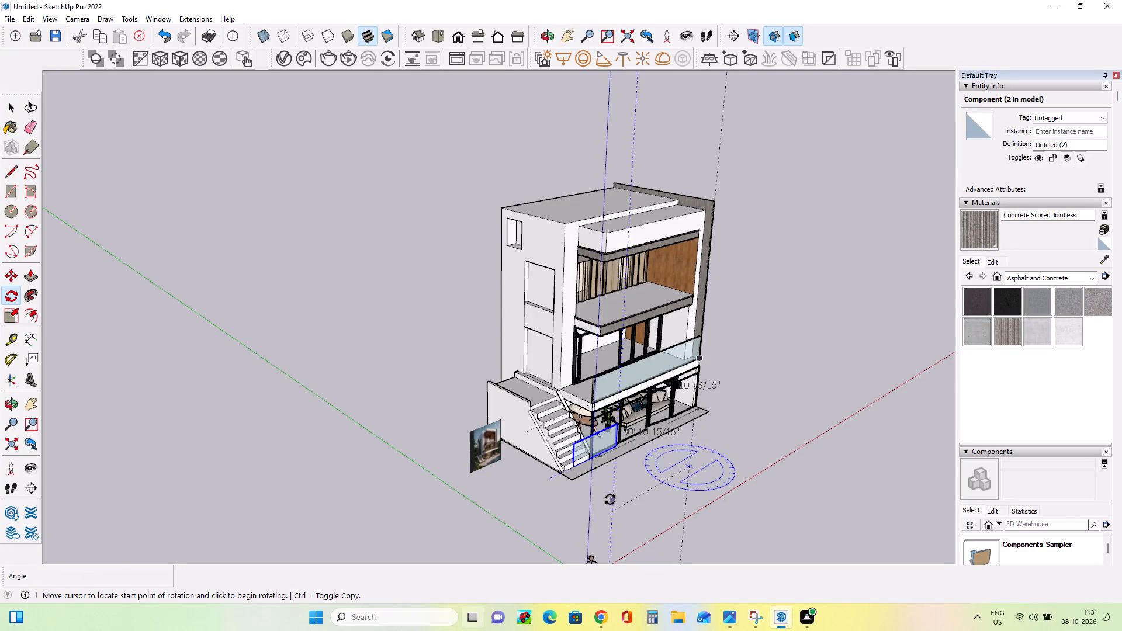
left_click(610, 501)
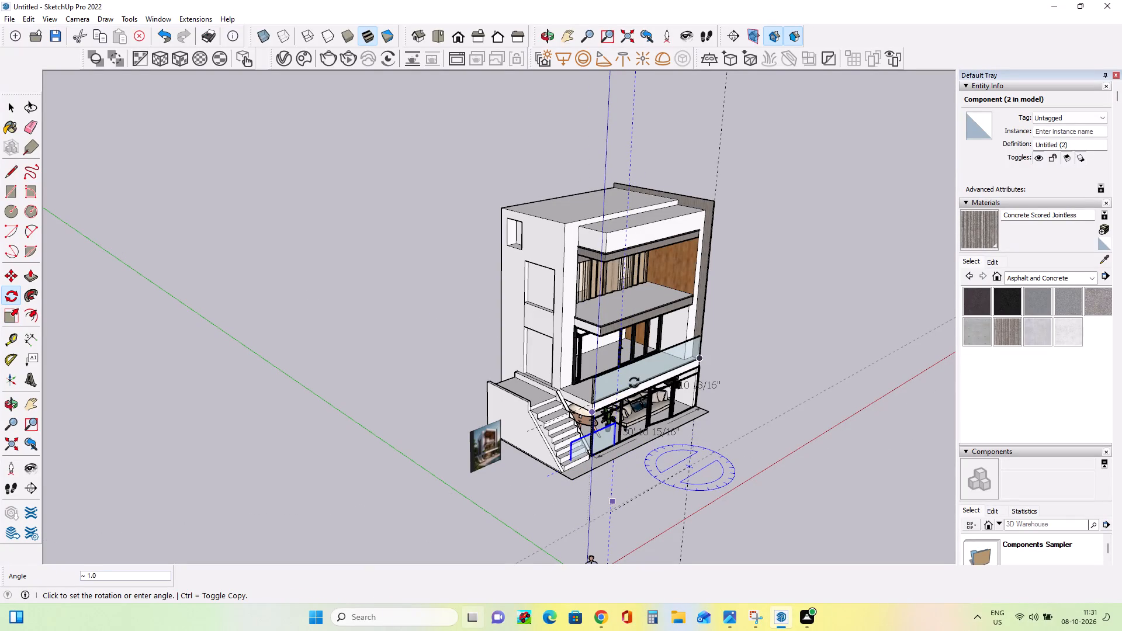
left_click(743, 494)
Move the rotated glass panel by its lower corner onto the terrace's front corner beside the stairs.
middle_click_drag(683, 505, 818, 531)
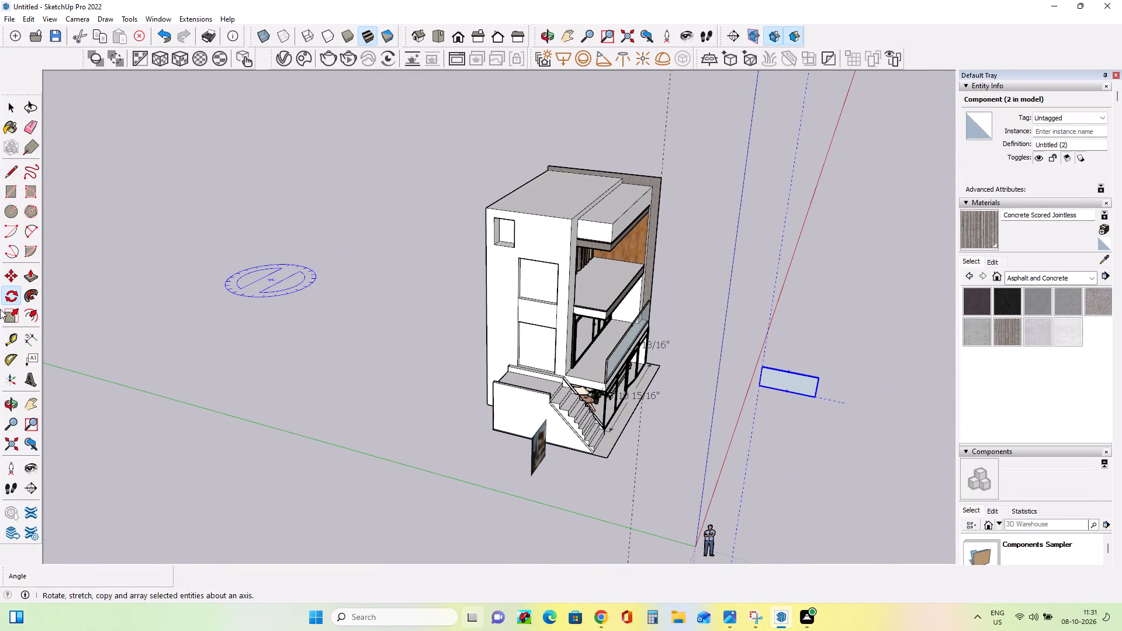
left_click(12, 279)
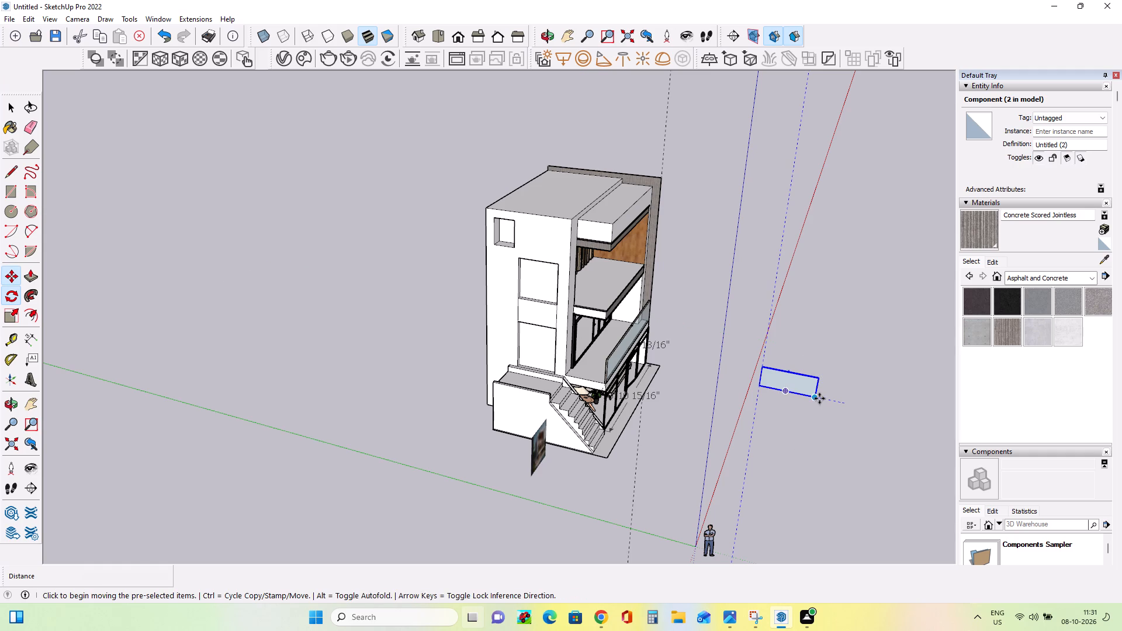
left_click(817, 399)
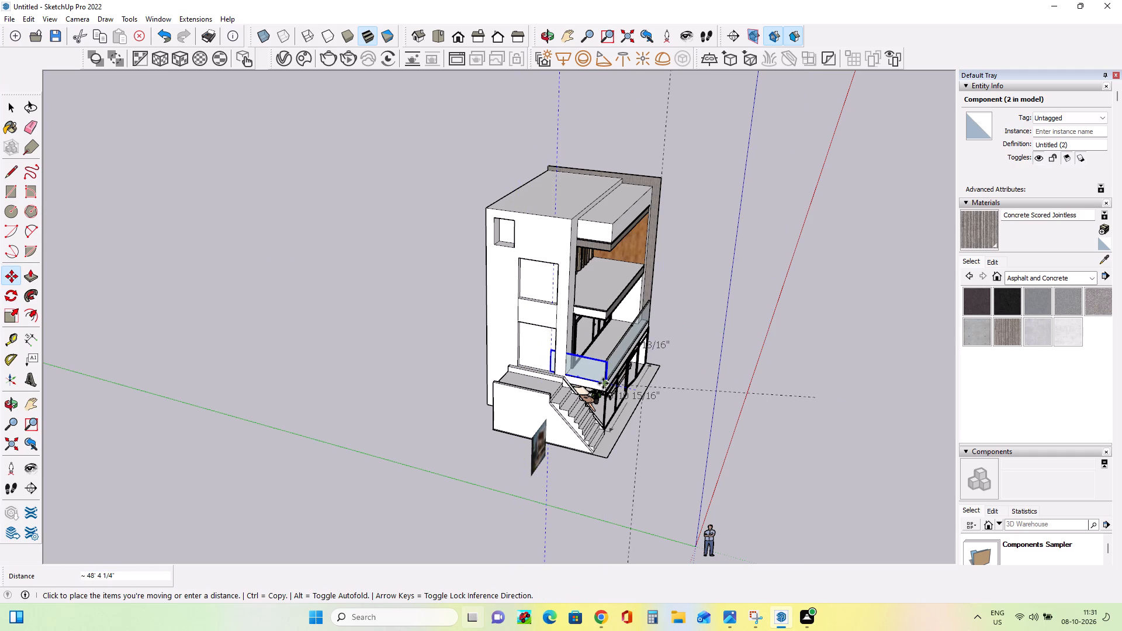
left_click(603, 383)
Scale the side glass panel along red and green to about 0.69, 0.35 so its inner end meets the wall column.
middle_click_drag(593, 383, 781, 408)
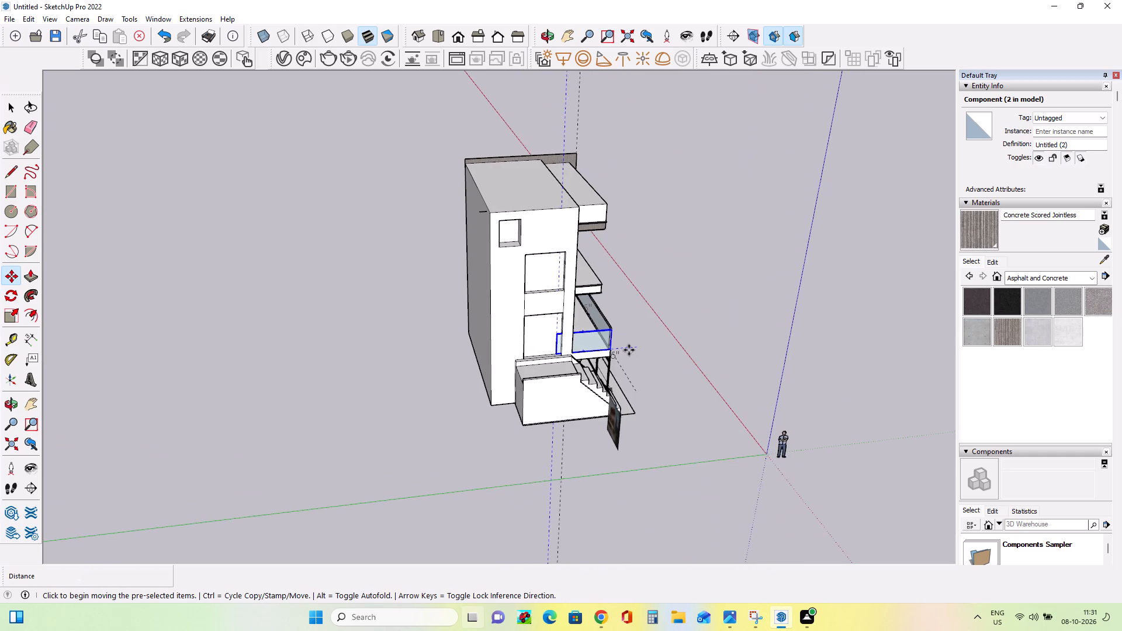
scroll(627, 349, "up", 4)
scroll(626, 349, "up", 20)
scroll(626, 349, "up", 3)
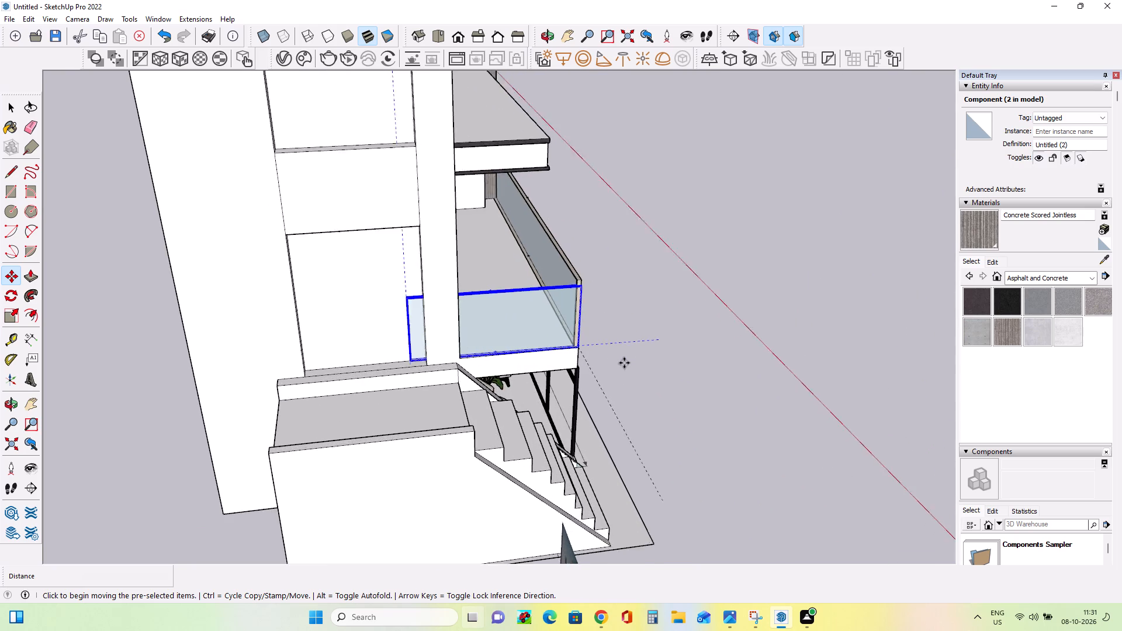
middle_click_drag(624, 371, 622, 387)
scroll(583, 341, "up", 2)
middle_click_drag(583, 341, 400, 394)
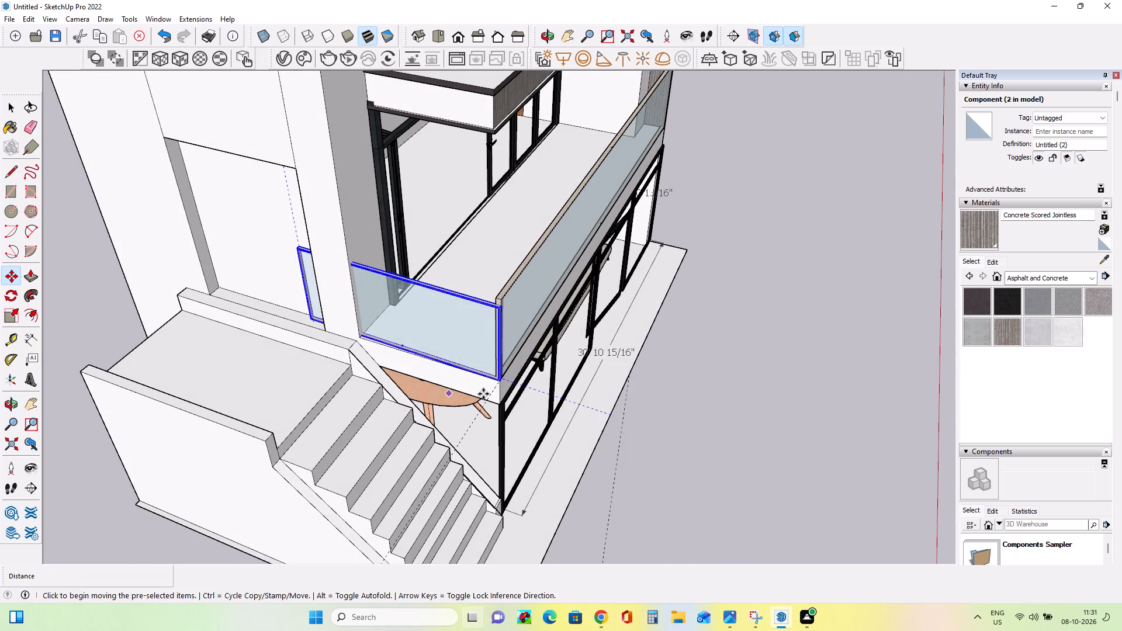
scroll(496, 389, "up", 3)
middle_click_drag(511, 389, 427, 381)
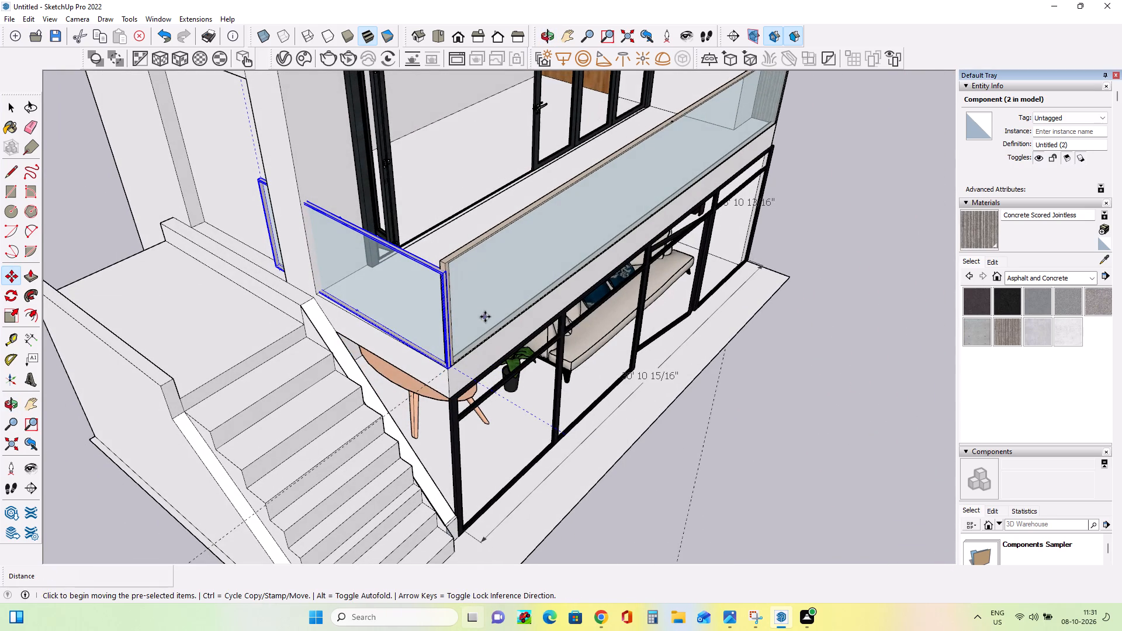
middle_click_drag(492, 279, 498, 318)
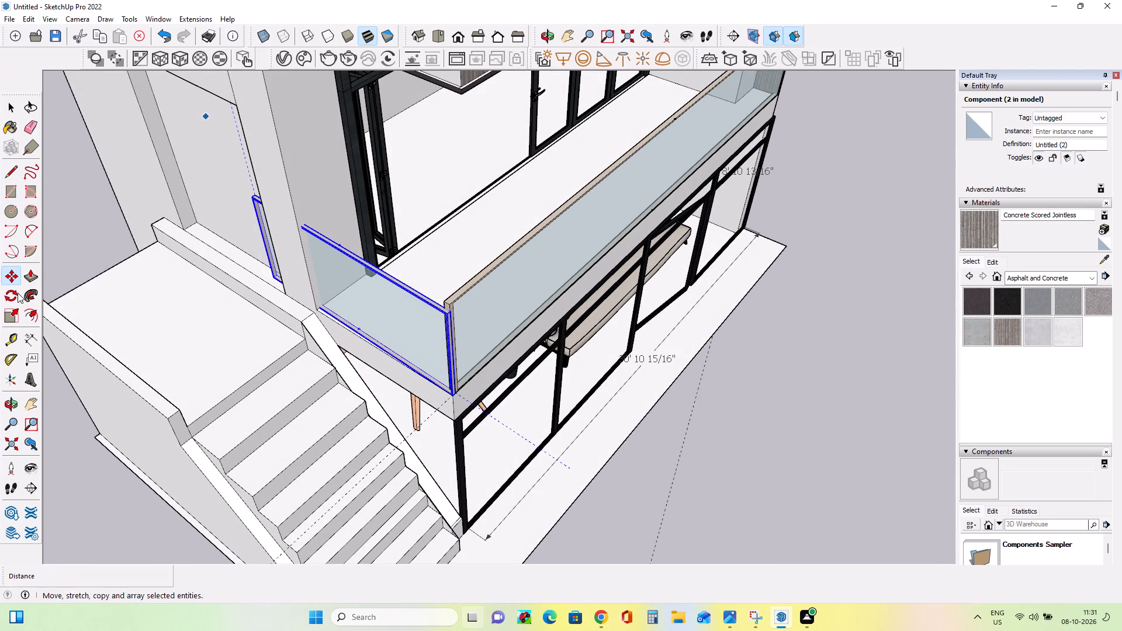
left_click(12, 313)
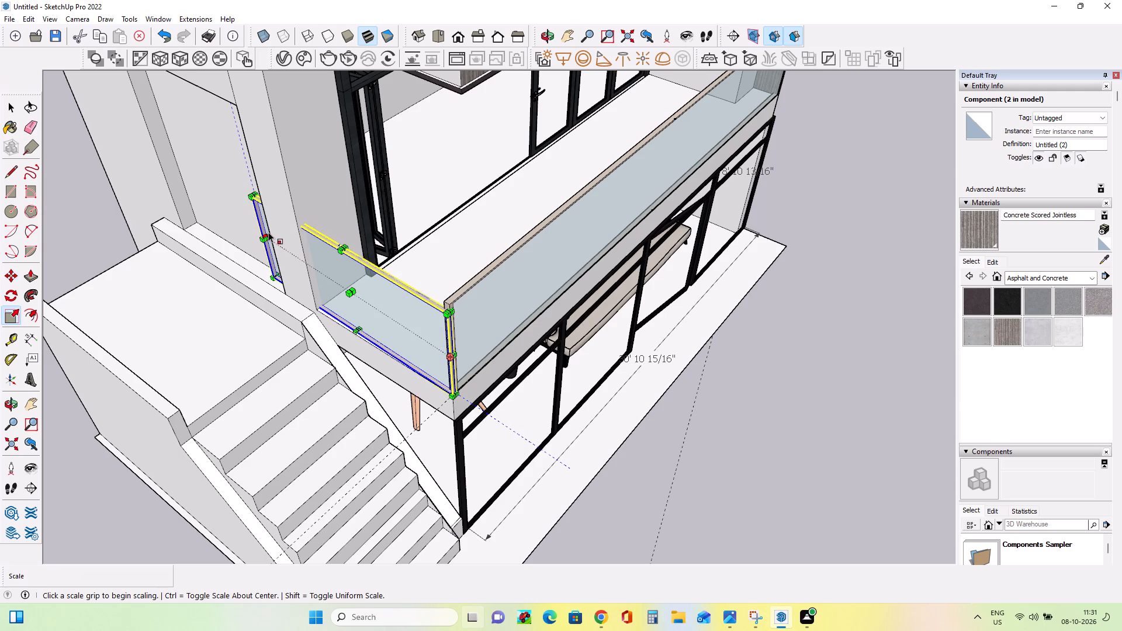
left_click(269, 232)
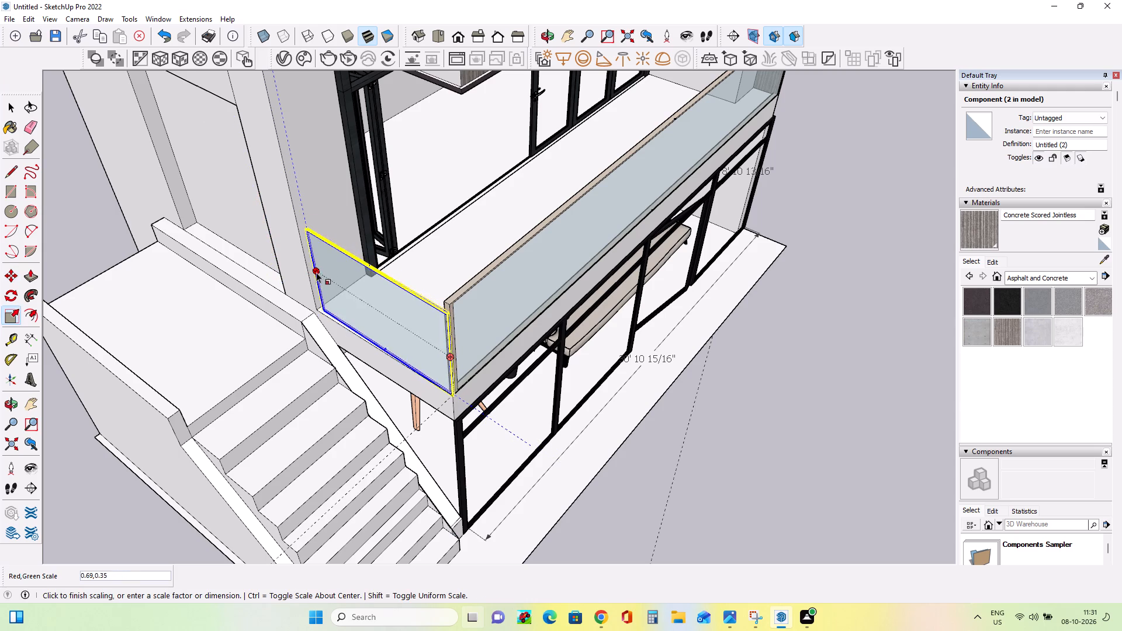
left_click(310, 276)
Stretch the side glass panel along the blue axis to about 1.06 to match the front panel's height.
middle_click_drag(476, 335, 467, 336)
middle_click(467, 336)
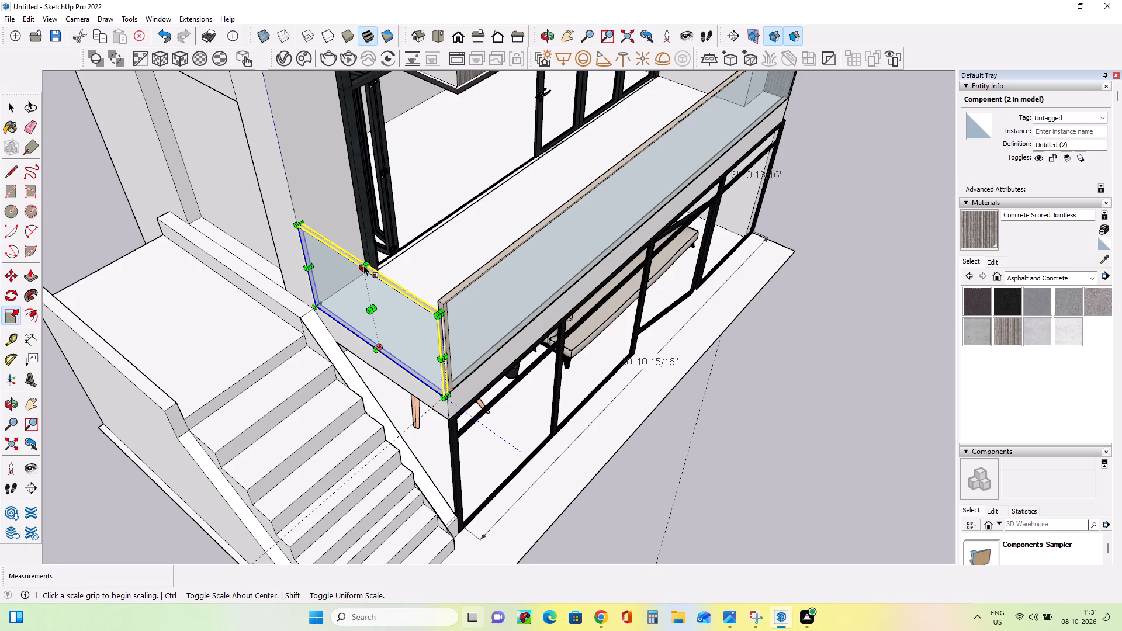
scroll(368, 264, "up", 8)
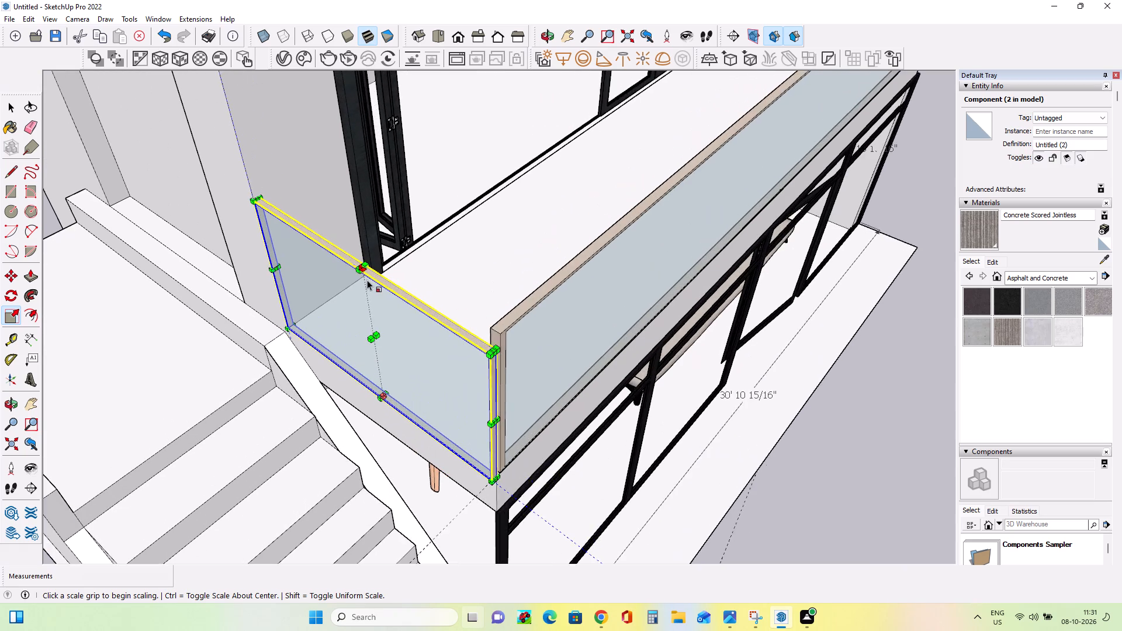
scroll(367, 282, "up", 1)
left_click(365, 265)
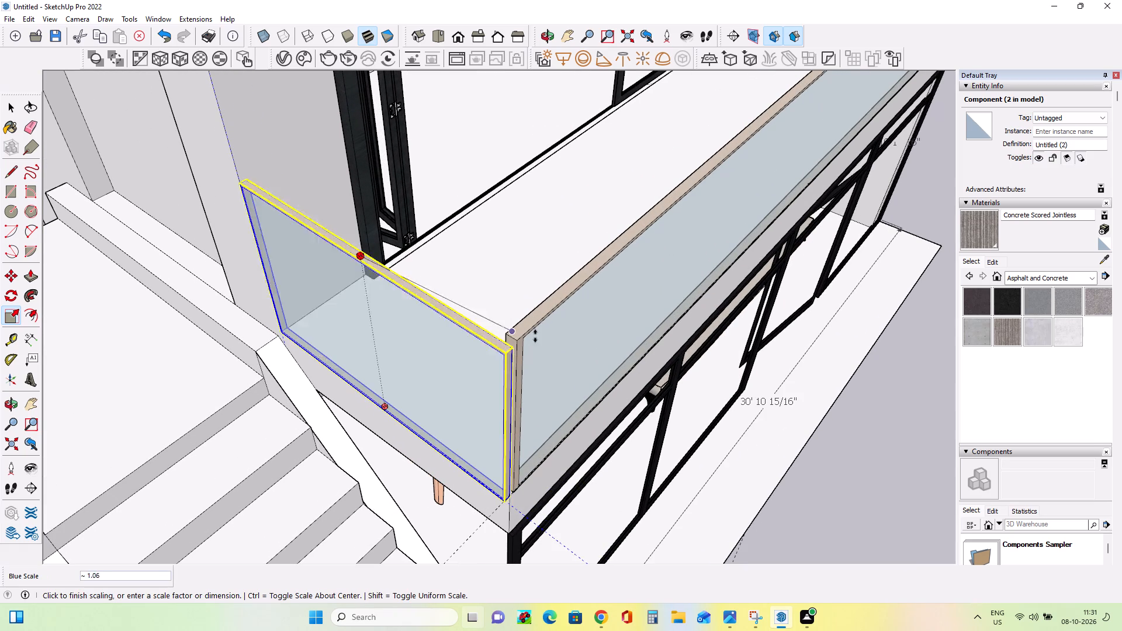
left_click(530, 324)
Move the side glass panel by its lower corner about 1 11/16" so it butts against the front panel's end.
middle_click_drag(571, 422, 487, 391)
scroll(415, 412, "up", 2)
middle_click_drag(442, 456, 370, 453)
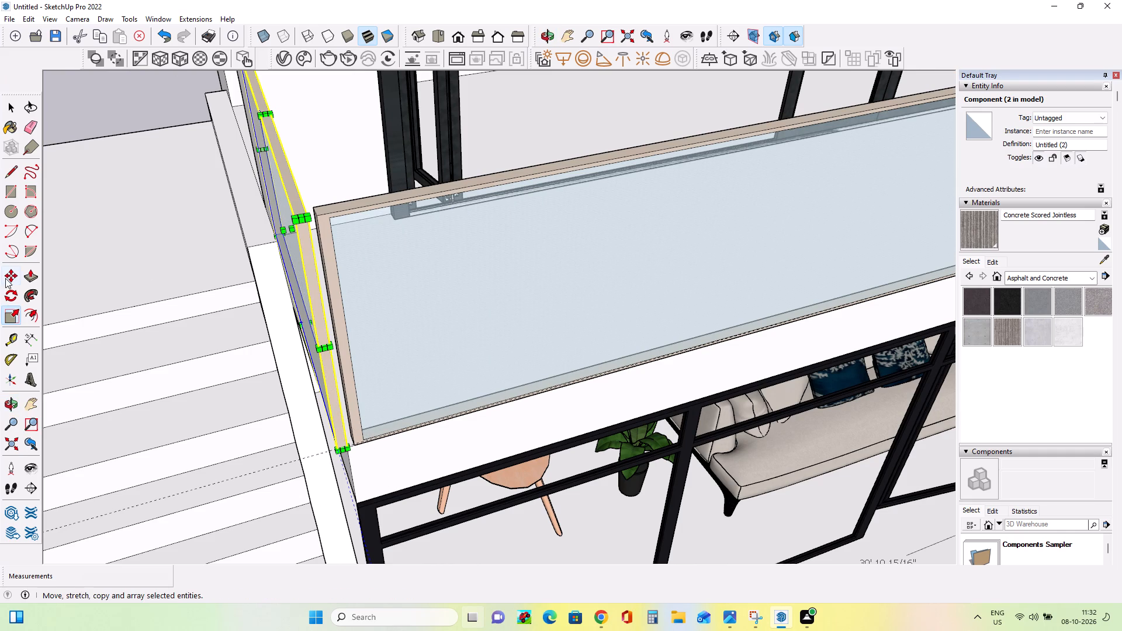
left_click(6, 276)
left_click(347, 447)
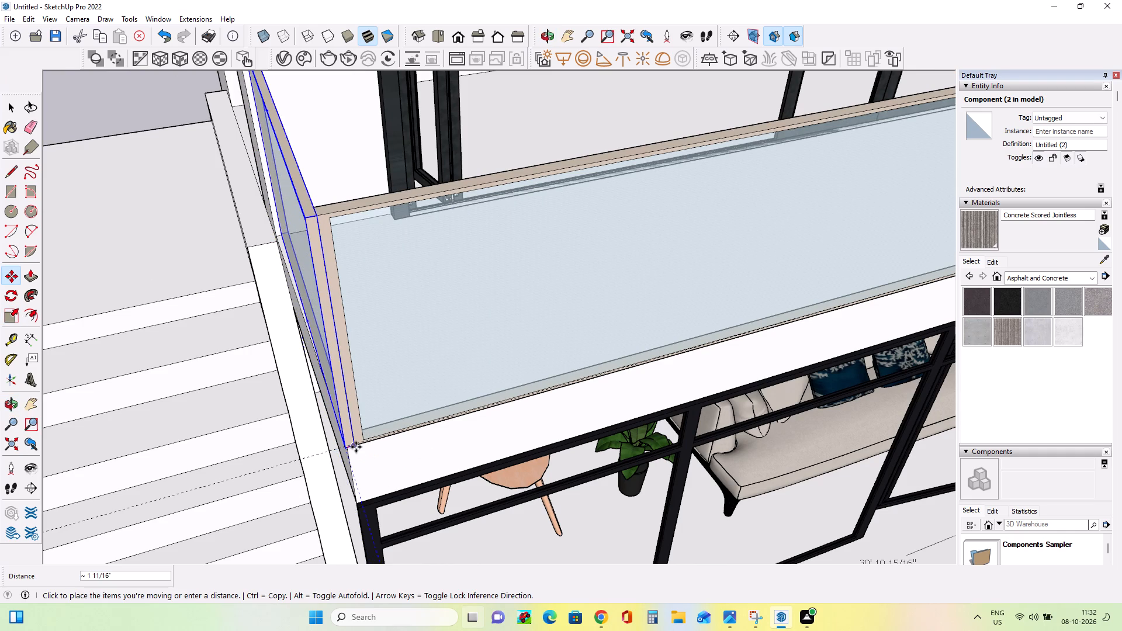
left_click(357, 447)
Deselect the side panel and examine both terrace glass panels and the villa's front facade from several angles.
scroll(454, 417, "down", 14)
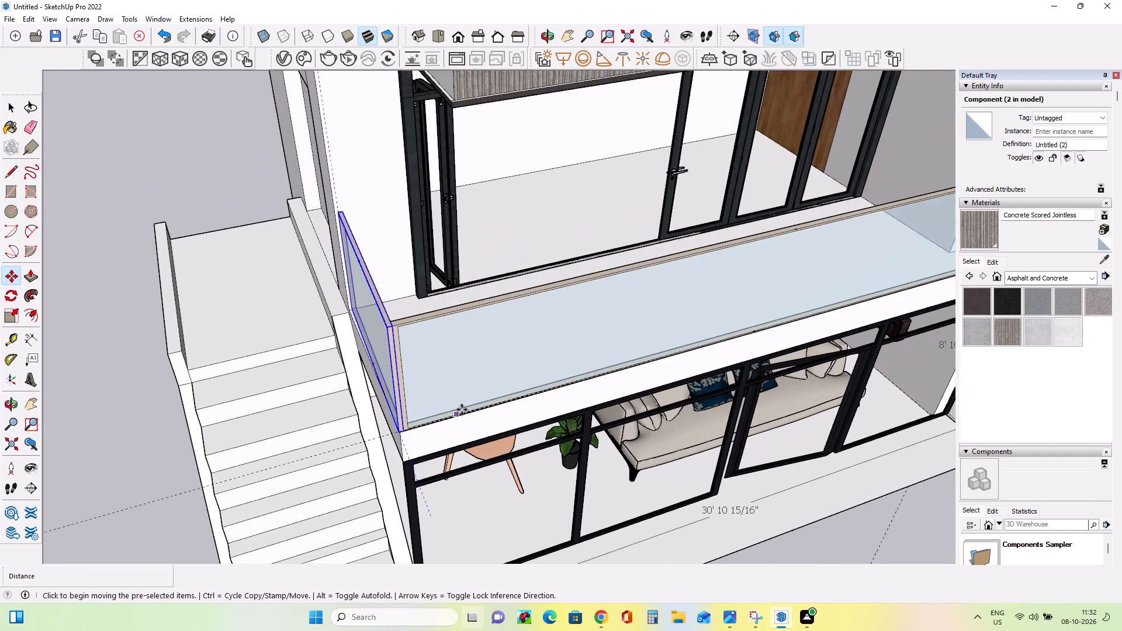
scroll(462, 410, "down", 18)
middle_click_drag(652, 416, 583, 351)
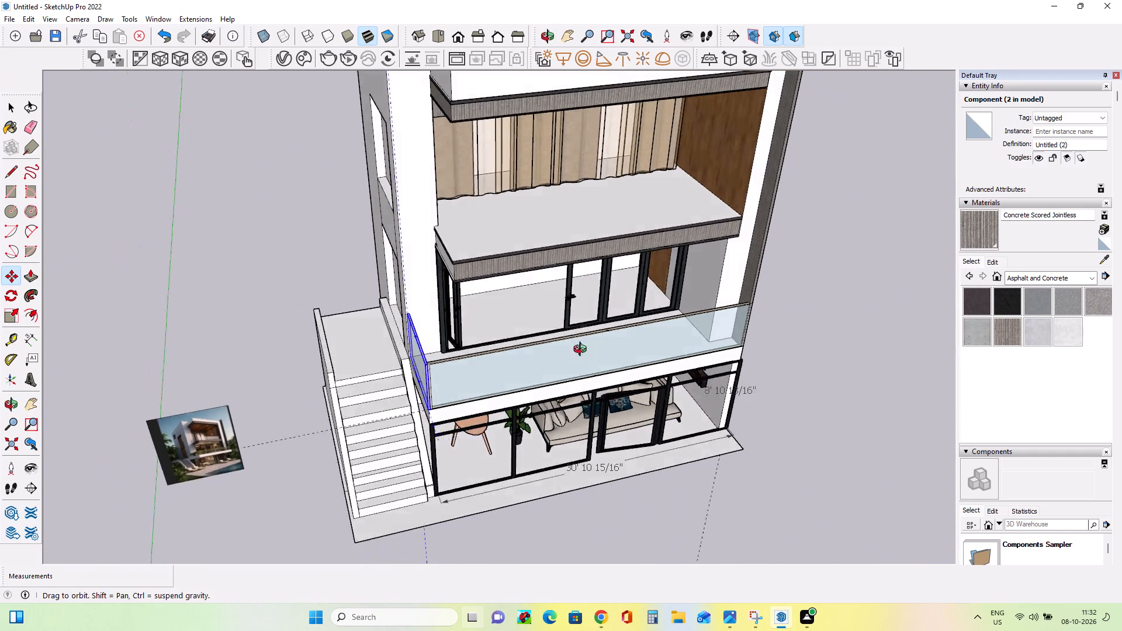
middle_click_drag(583, 351, 551, 342)
middle_click_drag(667, 334, 629, 339)
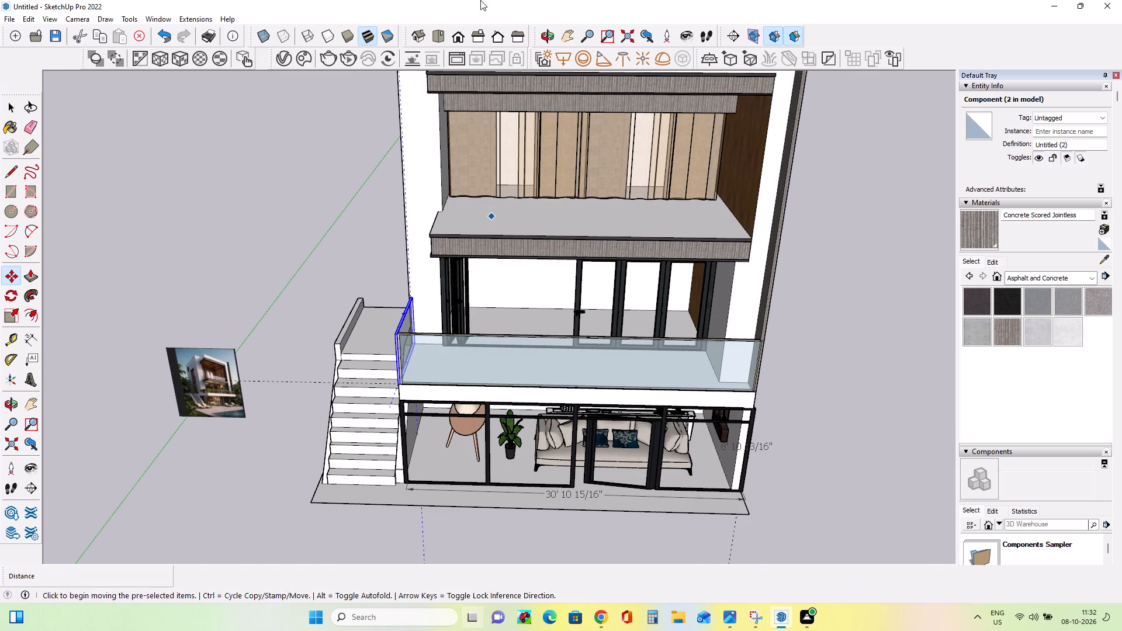
left_click(8, 110)
left_click(192, 171)
middle_click_drag(436, 318, 462, 262)
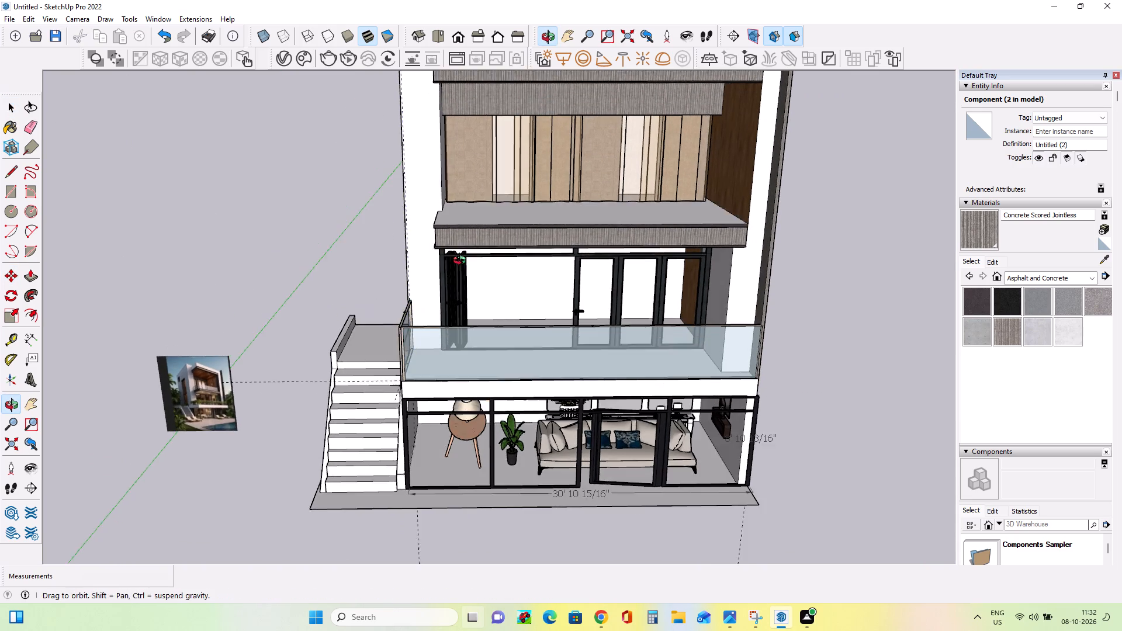
middle_click_drag(462, 262, 471, 244)
middle_click_drag(602, 174, 611, 234)
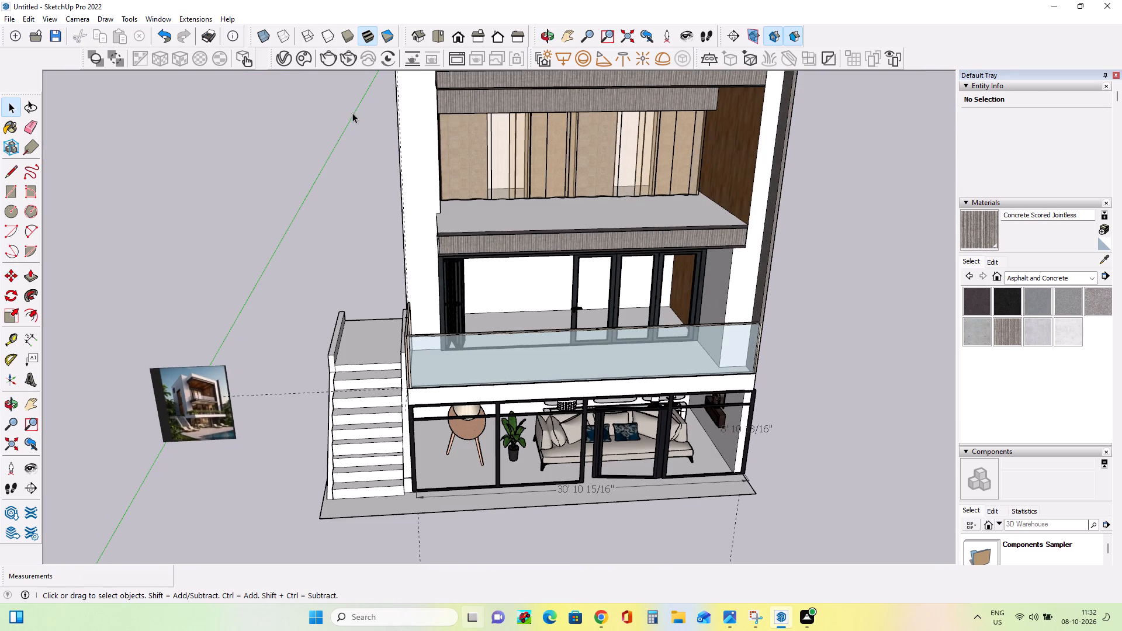
Download the Window Glass 01 model from the glass window results in 3D Warehouse and return to SketchUp.
left_click(600, 623)
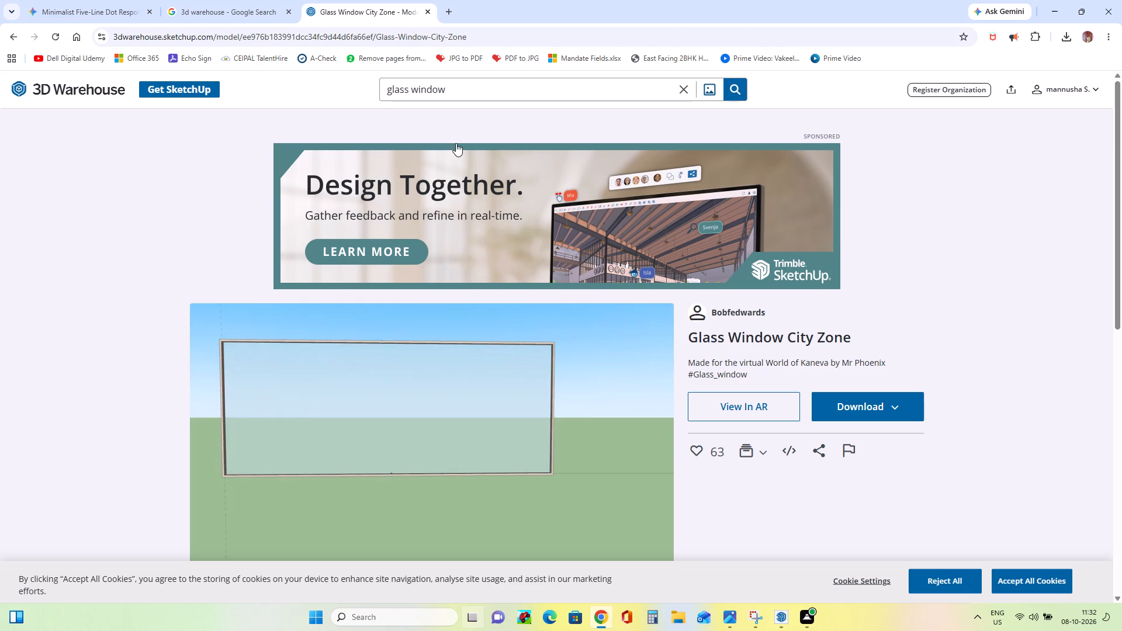
left_click(11, 37)
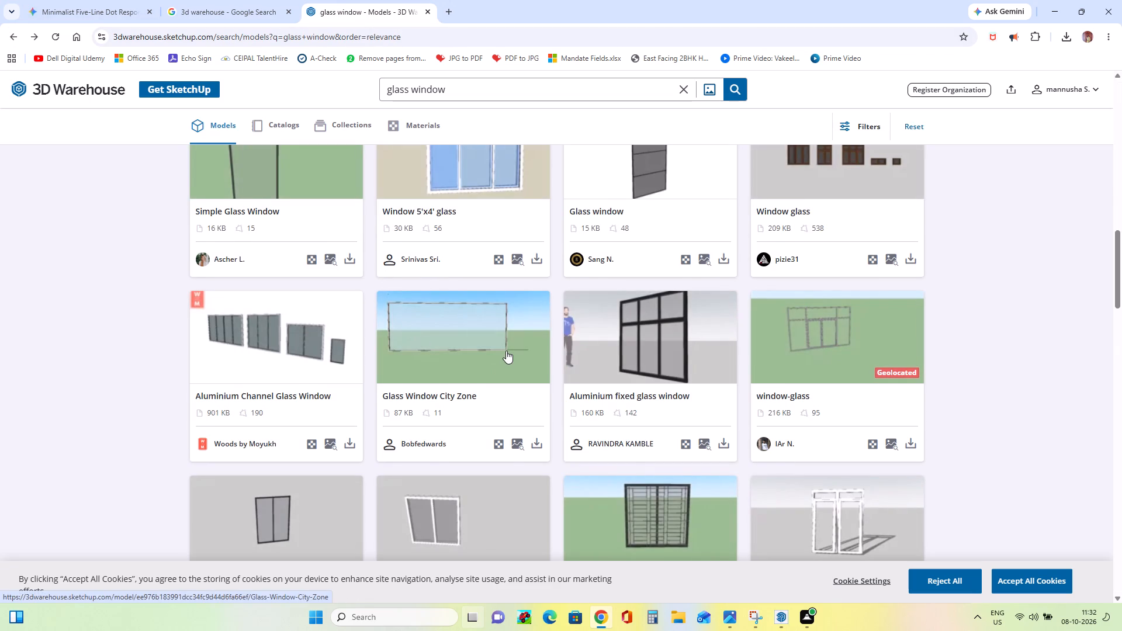
scroll(506, 351, "up", 6)
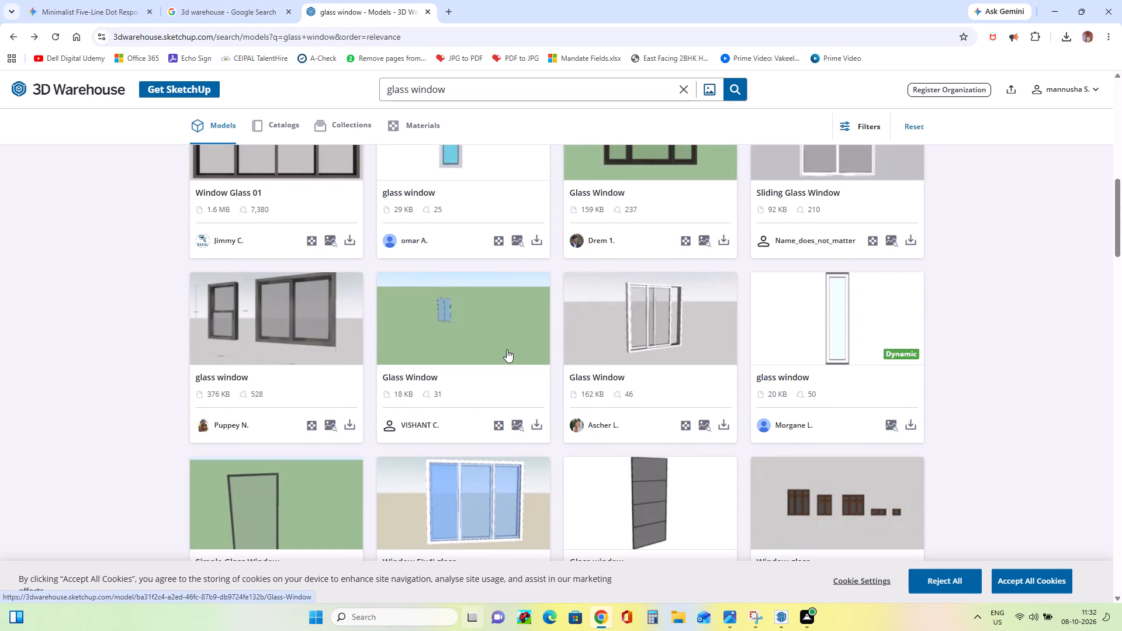
scroll(507, 349, "up", 4)
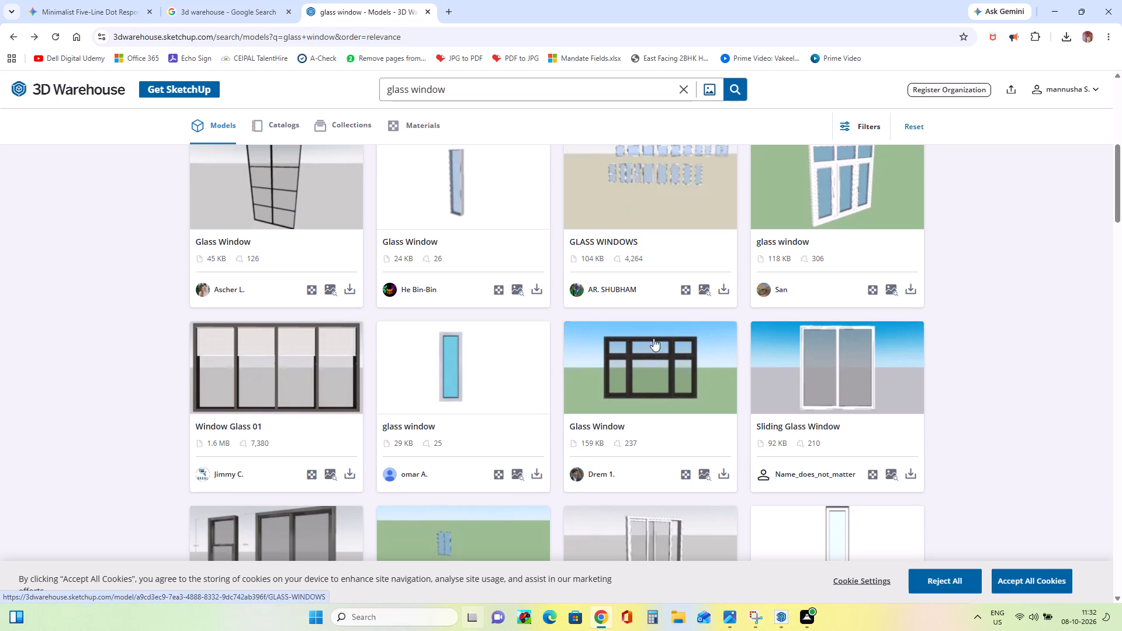
left_click(353, 474)
left_click(374, 500)
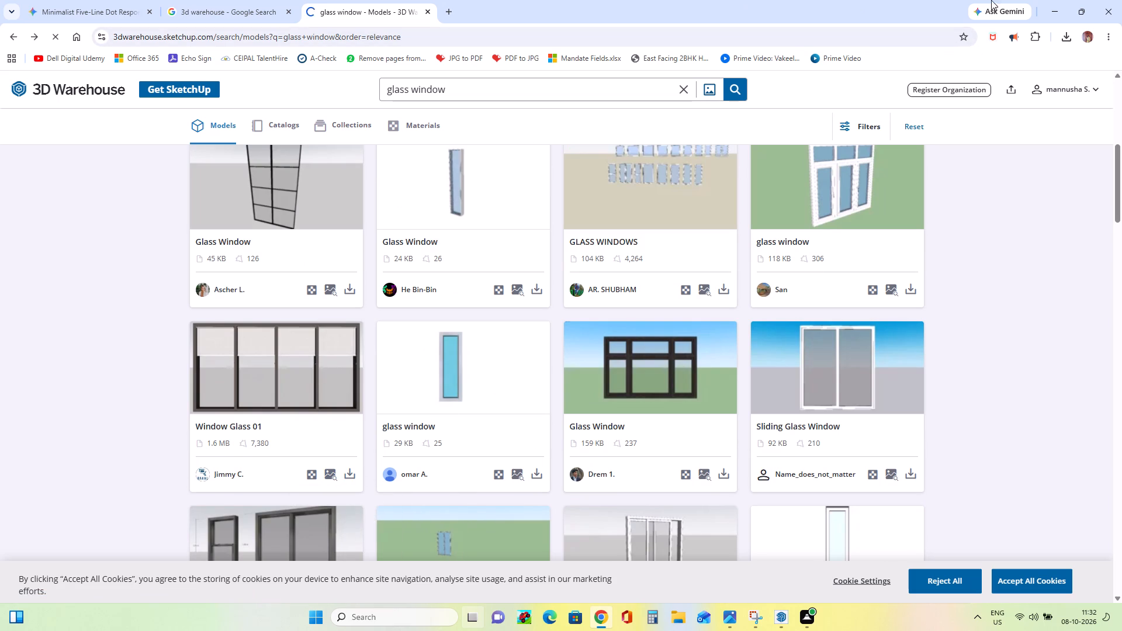
left_click(1051, 9)
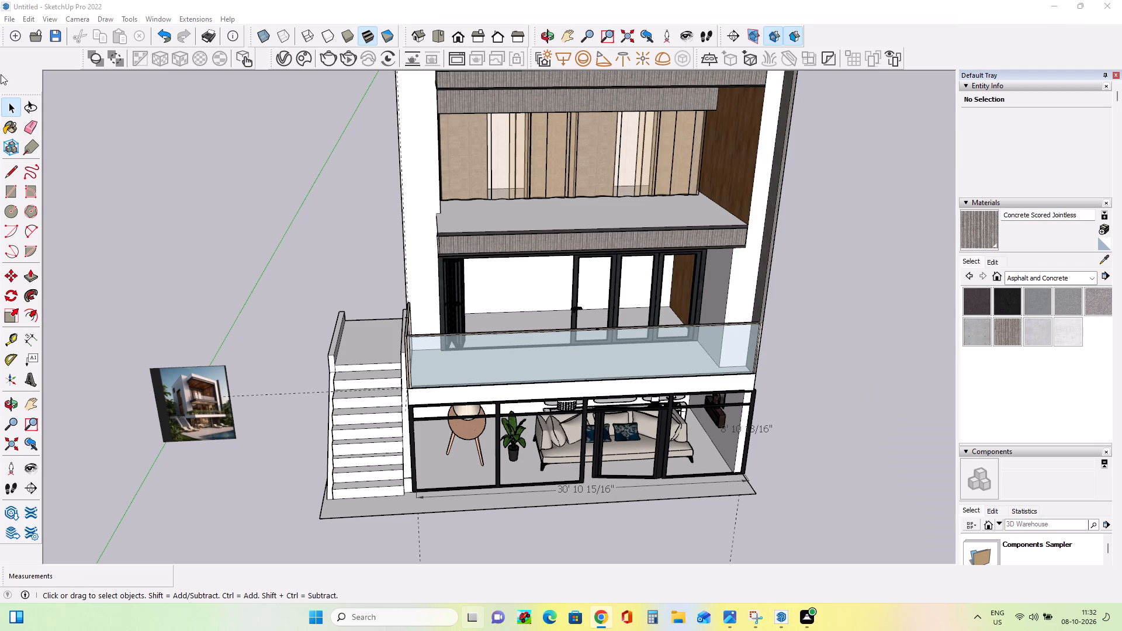
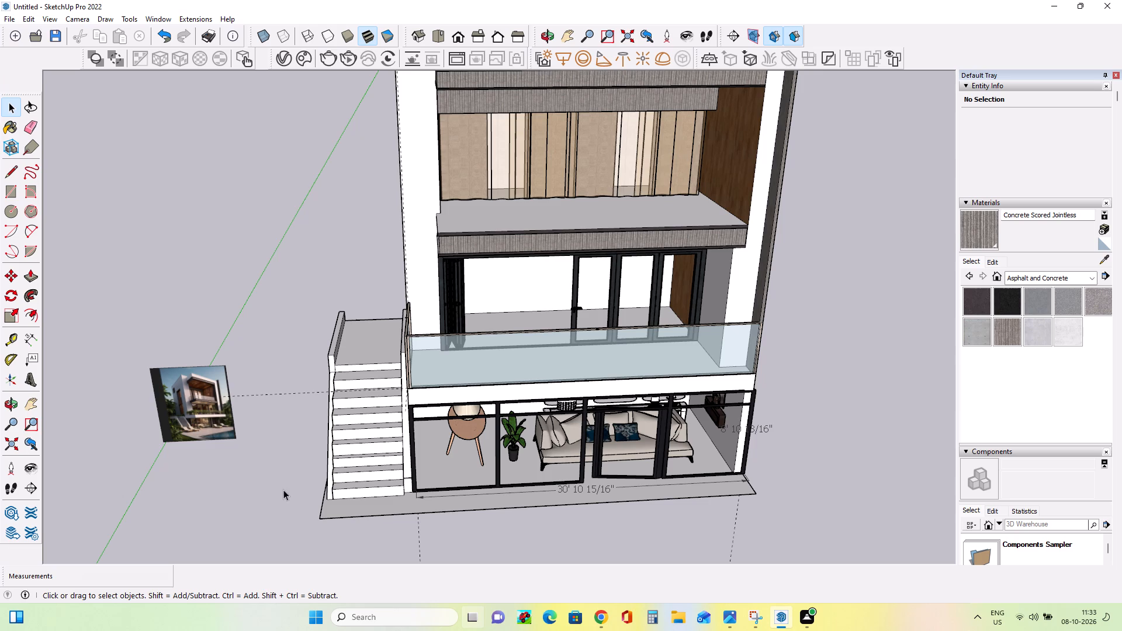
Import the downloaded Window+Glass+01 model and place it in the empty space beside the villa.
left_click(324, 216)
scroll(324, 216, "down", 2)
scroll(215, 244, "down", 6)
left_click(723, 255)
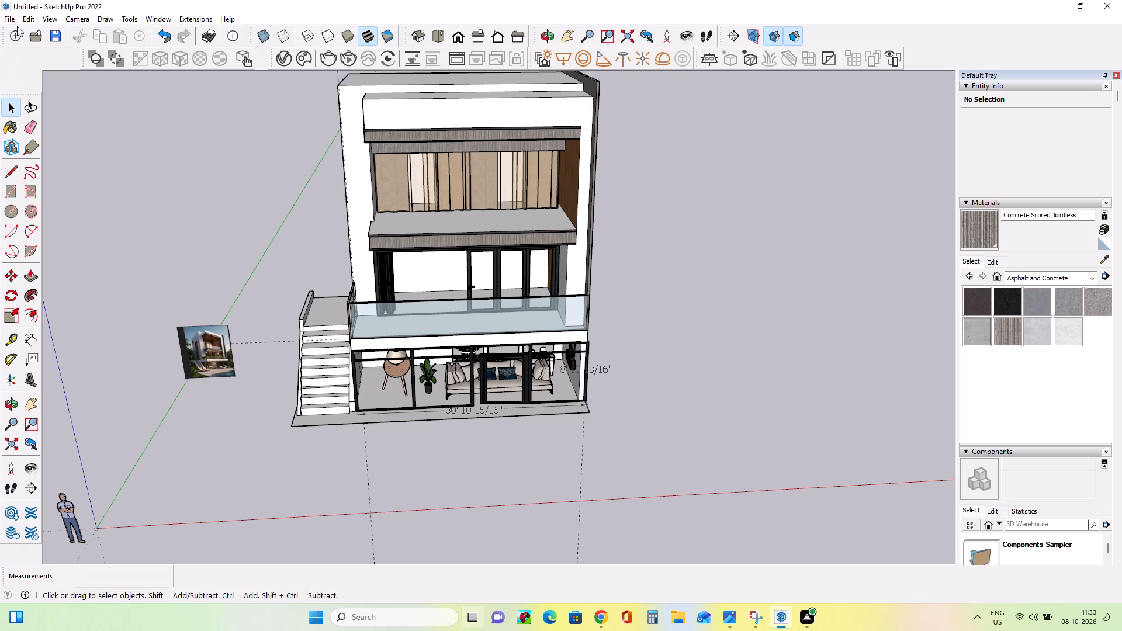
left_click(1, 15)
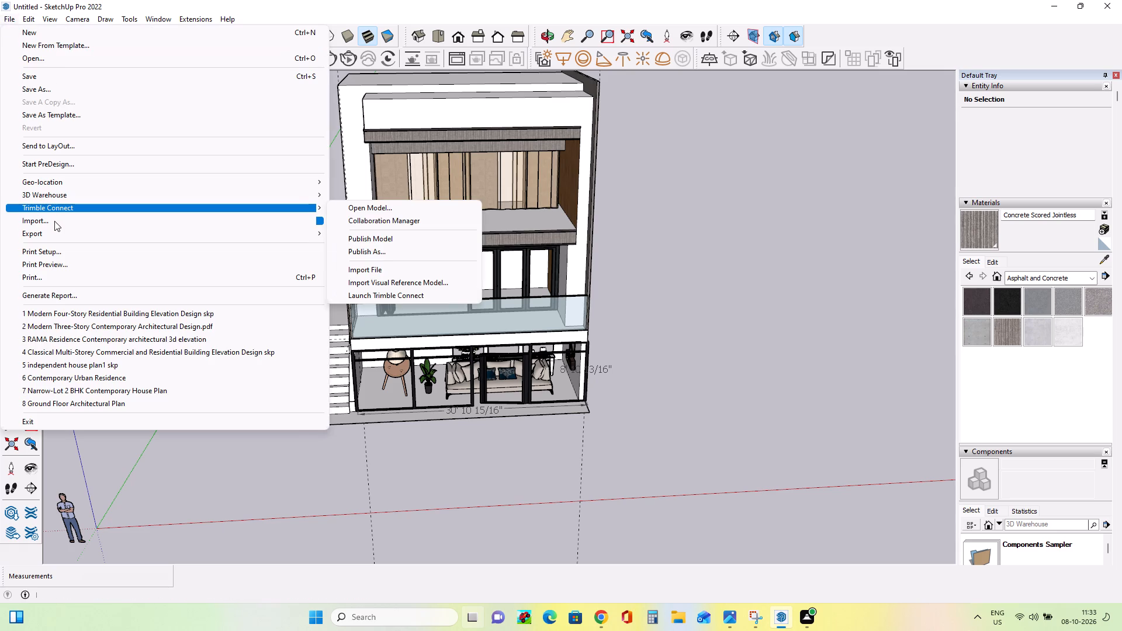
left_click(54, 221)
left_click(505, 261)
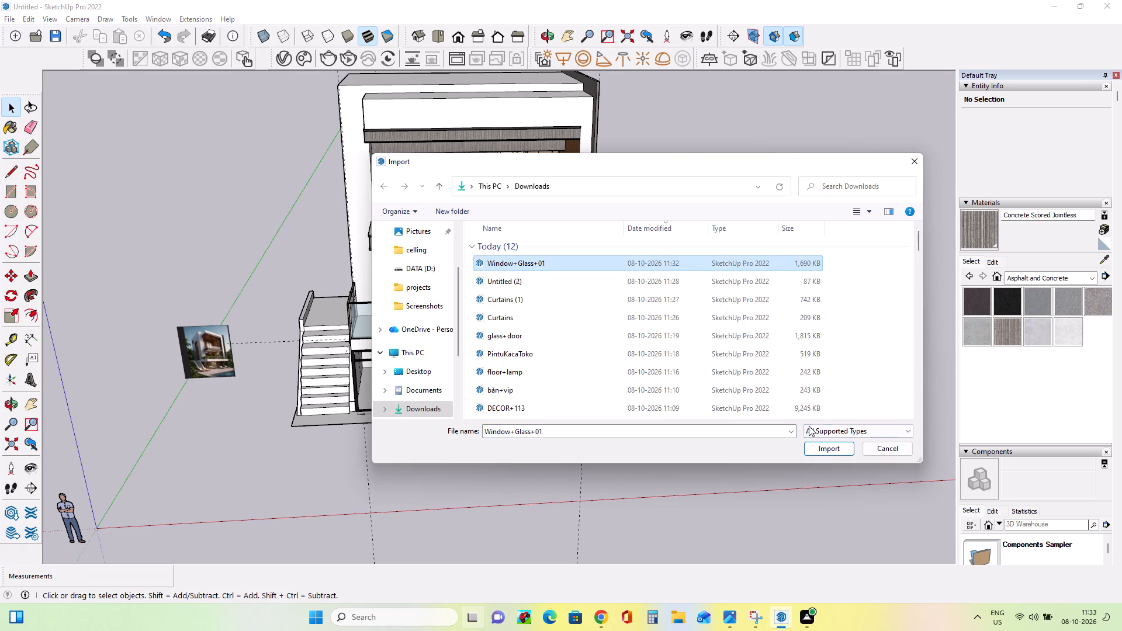
left_click(827, 462)
left_click(828, 457)
left_click(828, 454)
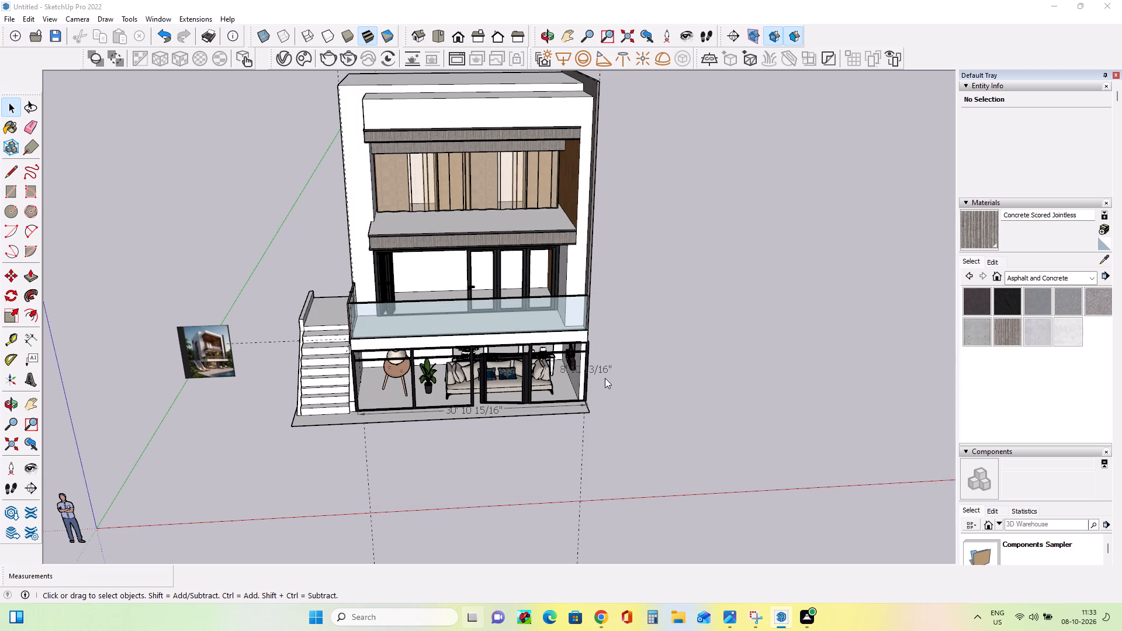
left_click(649, 344)
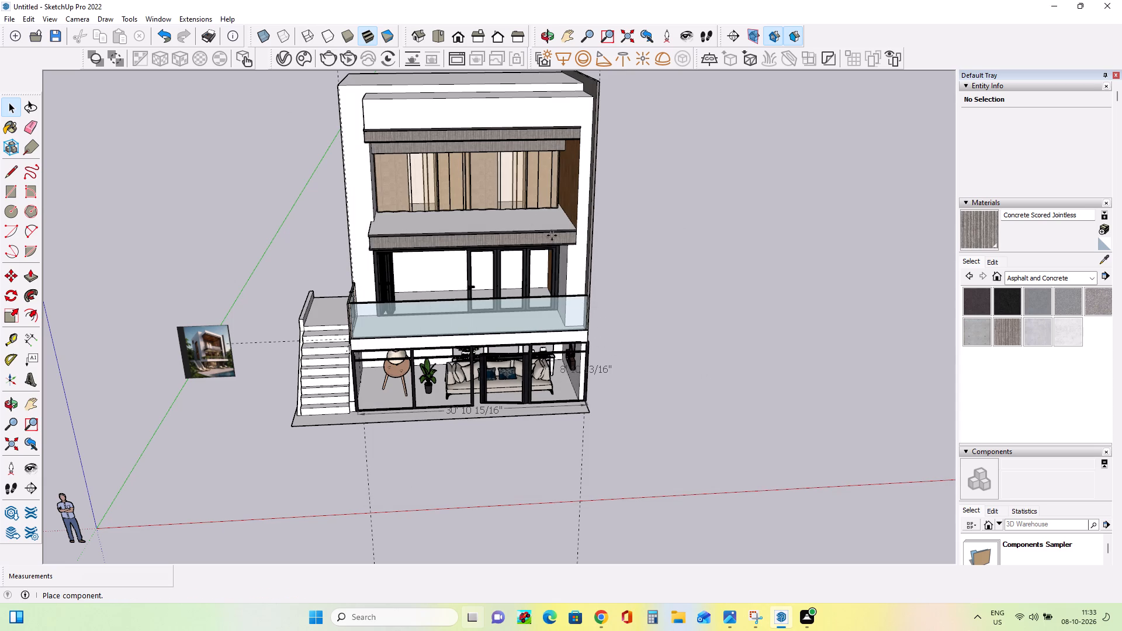
left_click(715, 259)
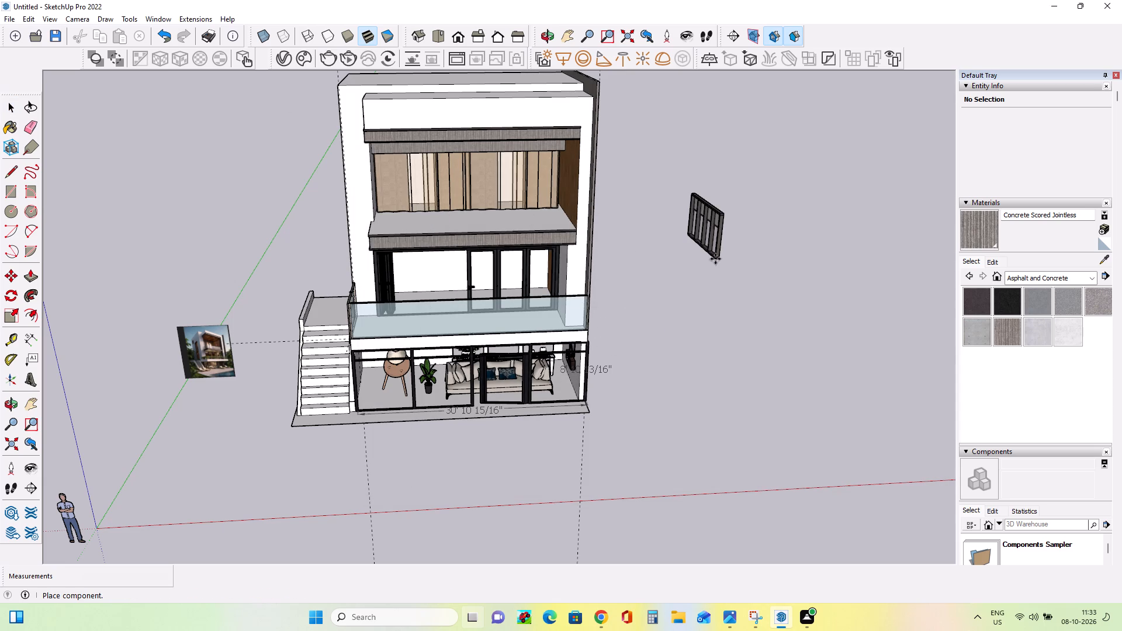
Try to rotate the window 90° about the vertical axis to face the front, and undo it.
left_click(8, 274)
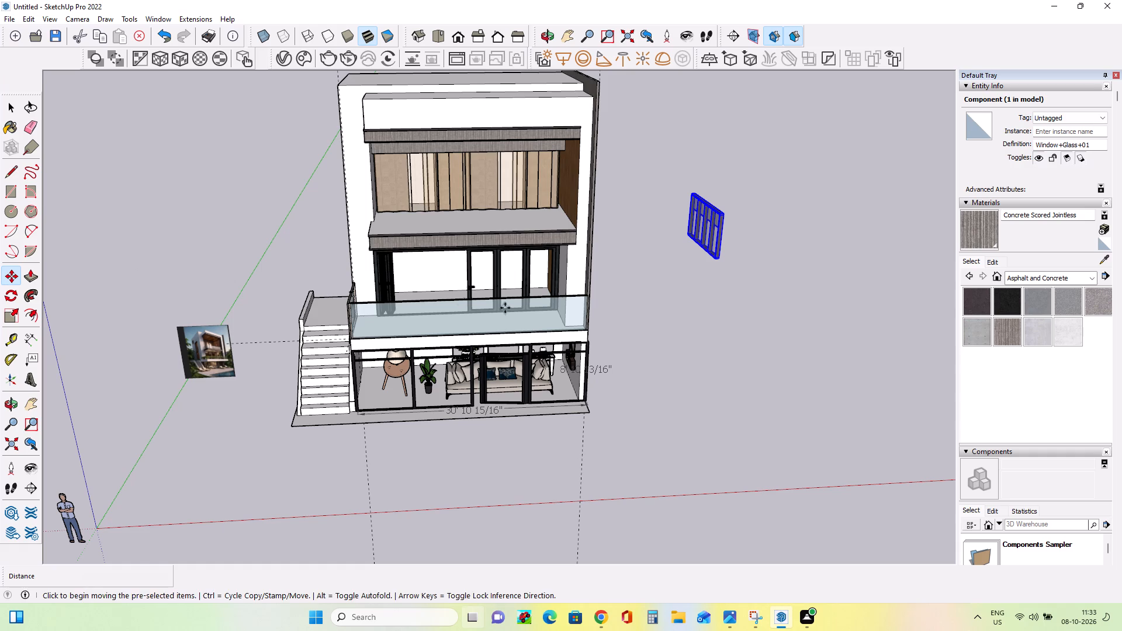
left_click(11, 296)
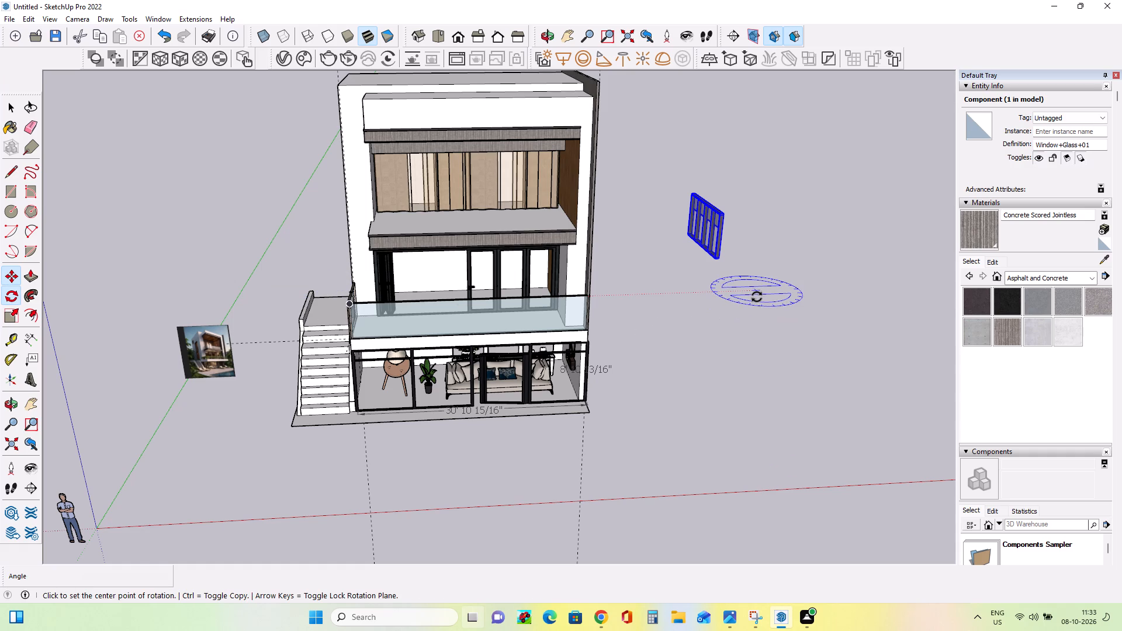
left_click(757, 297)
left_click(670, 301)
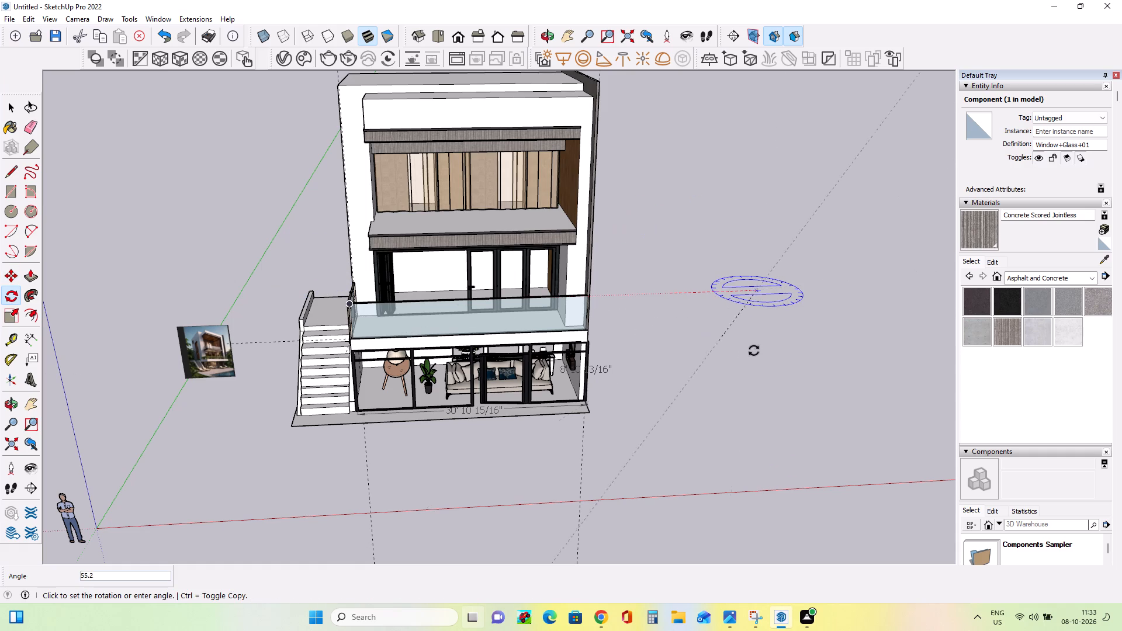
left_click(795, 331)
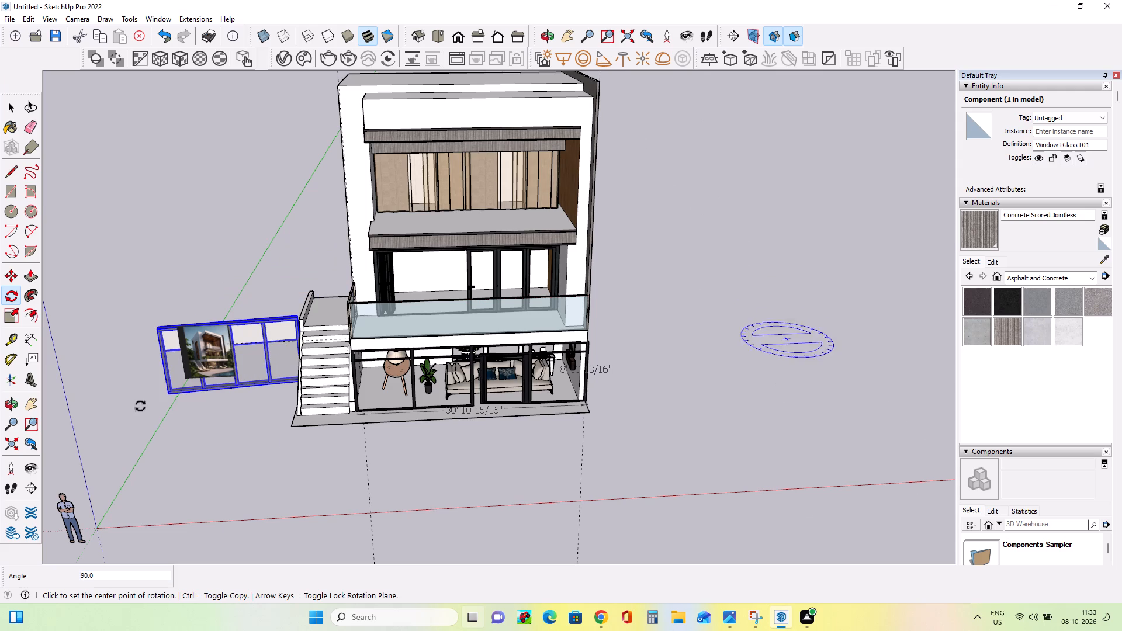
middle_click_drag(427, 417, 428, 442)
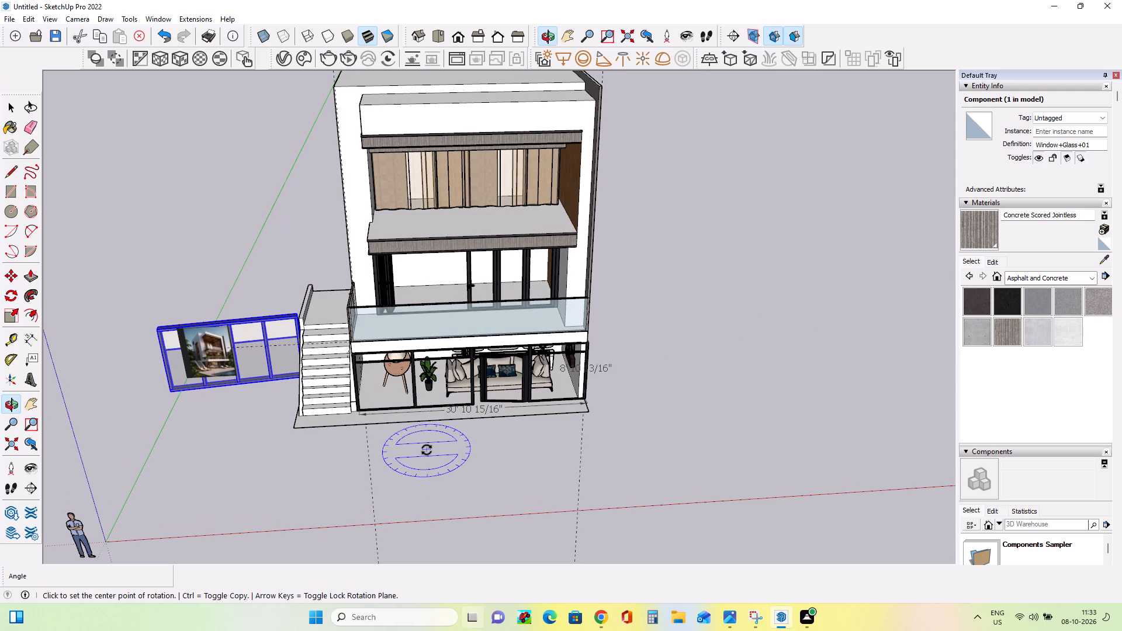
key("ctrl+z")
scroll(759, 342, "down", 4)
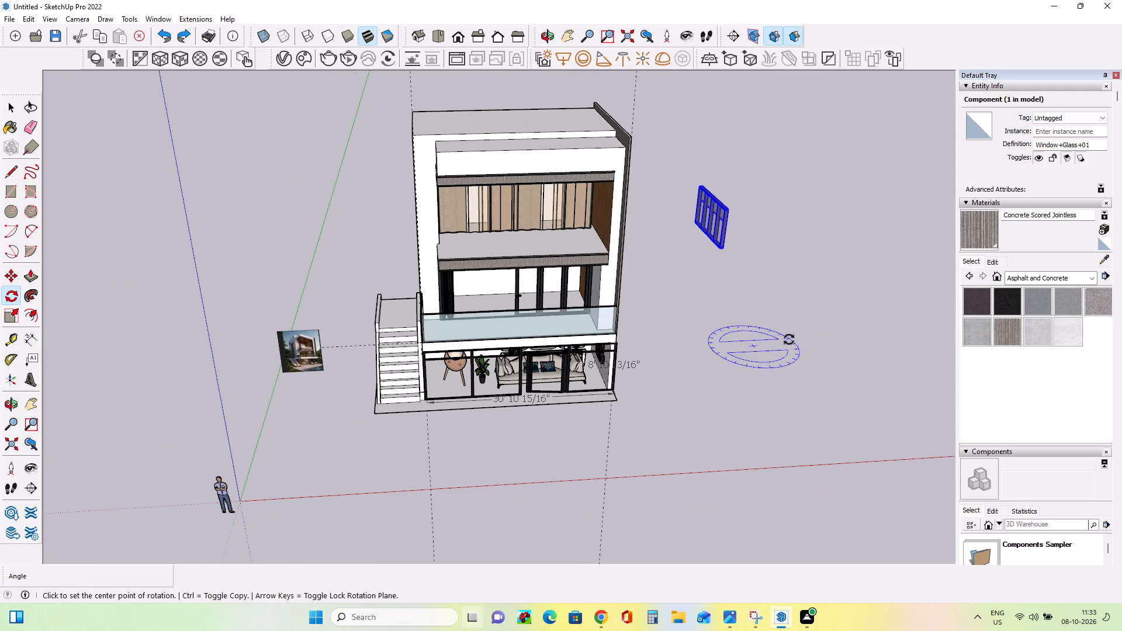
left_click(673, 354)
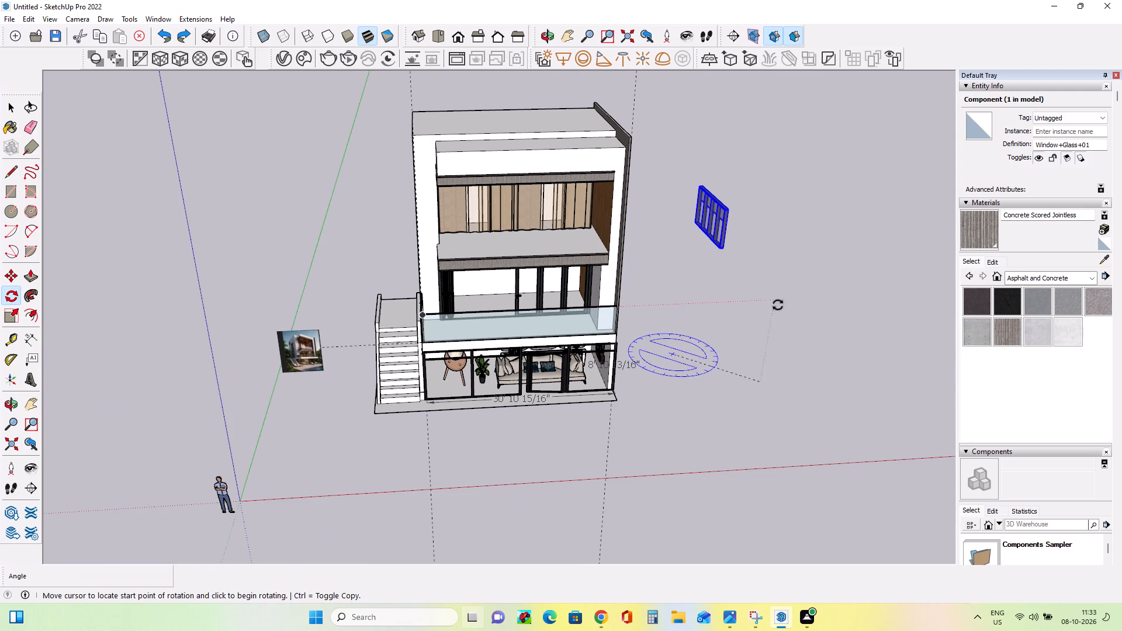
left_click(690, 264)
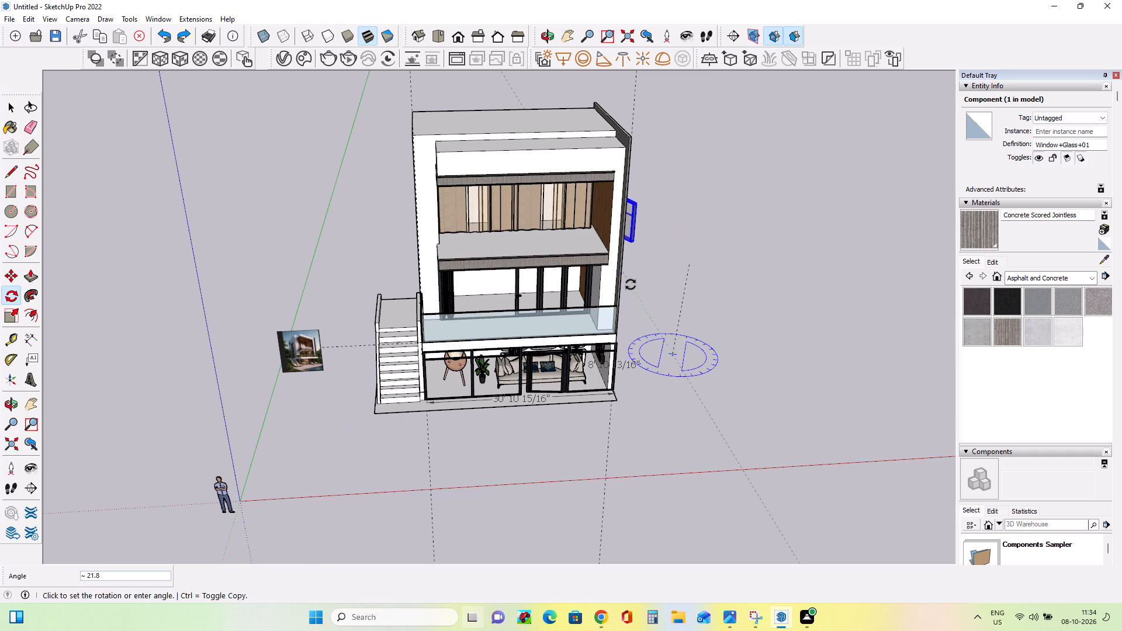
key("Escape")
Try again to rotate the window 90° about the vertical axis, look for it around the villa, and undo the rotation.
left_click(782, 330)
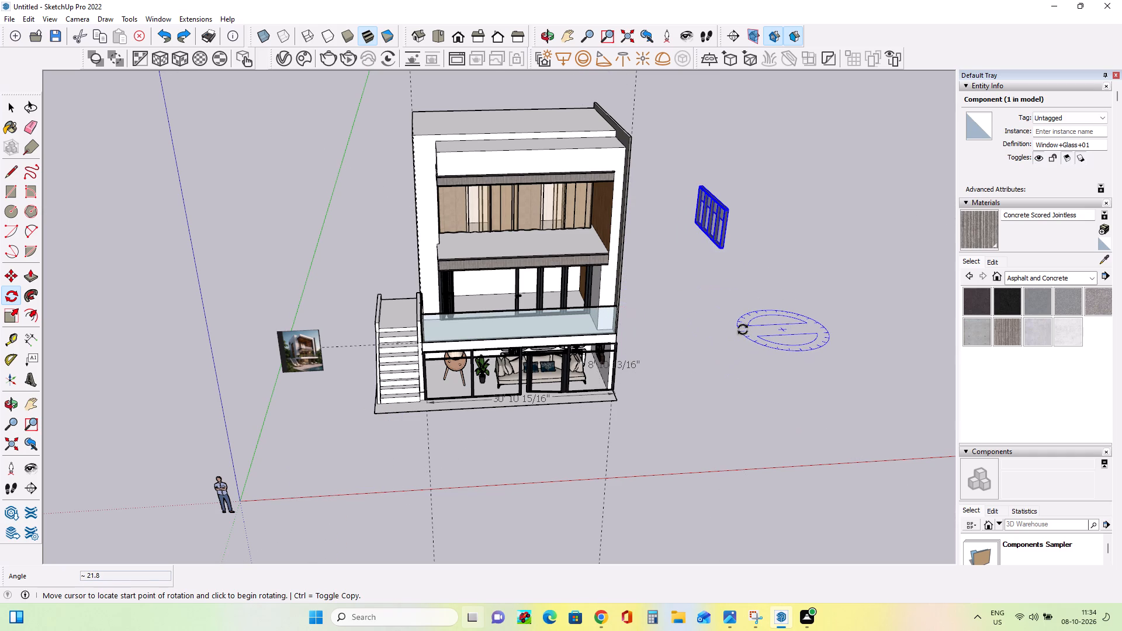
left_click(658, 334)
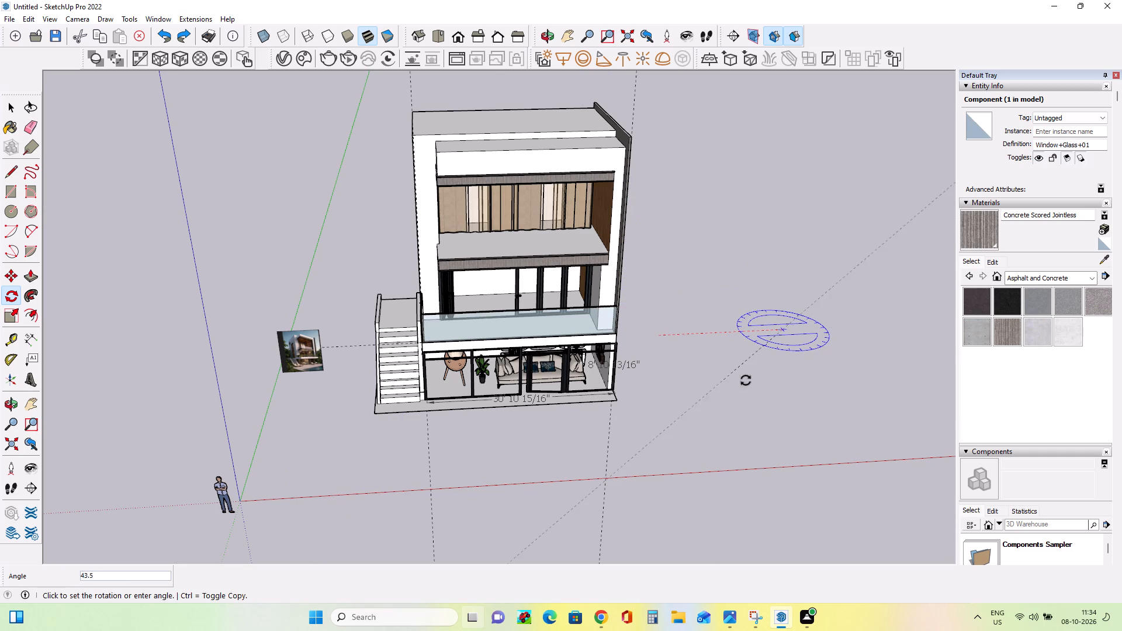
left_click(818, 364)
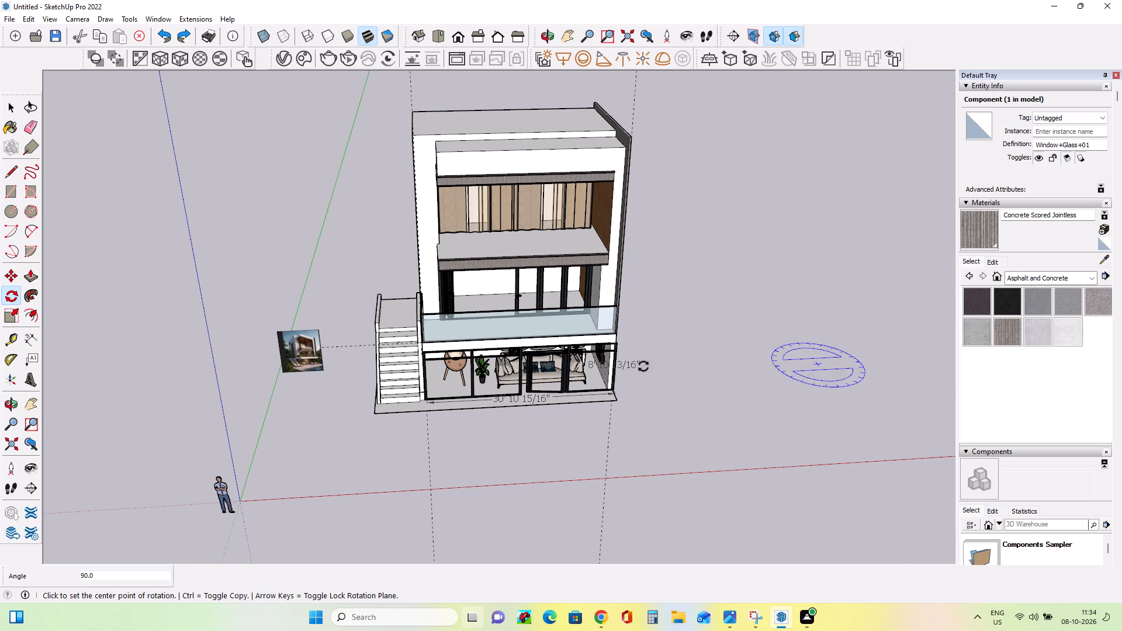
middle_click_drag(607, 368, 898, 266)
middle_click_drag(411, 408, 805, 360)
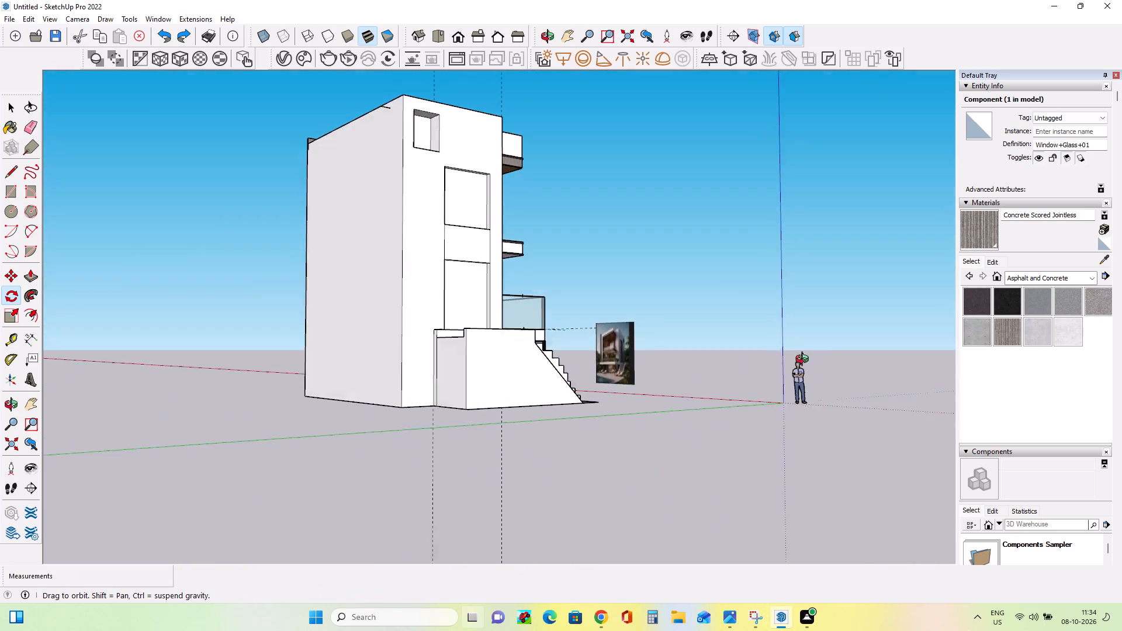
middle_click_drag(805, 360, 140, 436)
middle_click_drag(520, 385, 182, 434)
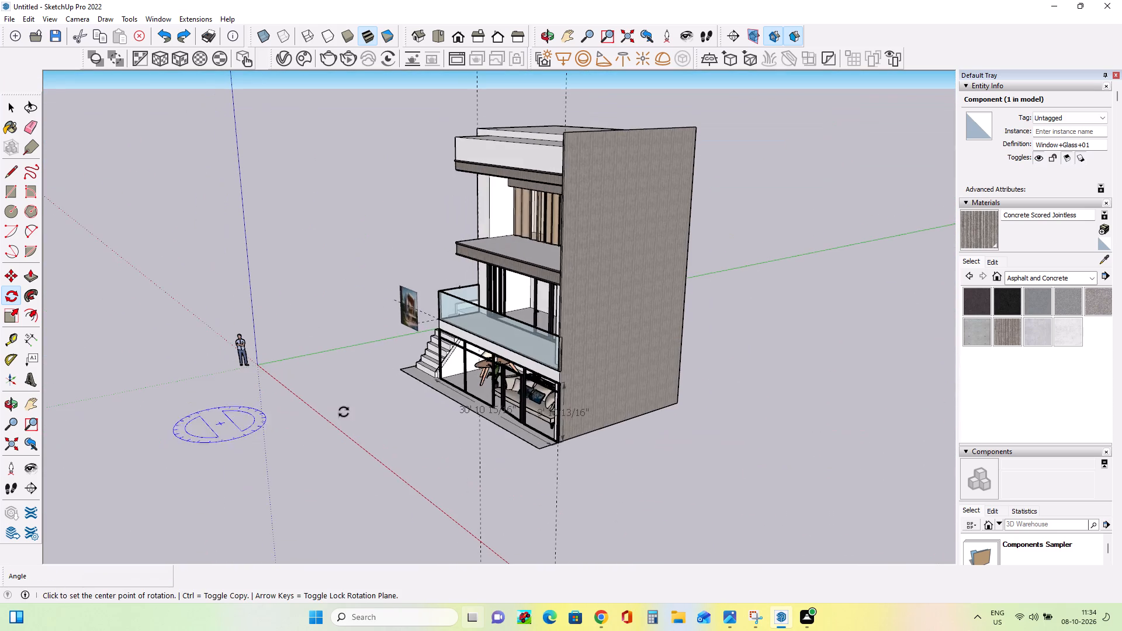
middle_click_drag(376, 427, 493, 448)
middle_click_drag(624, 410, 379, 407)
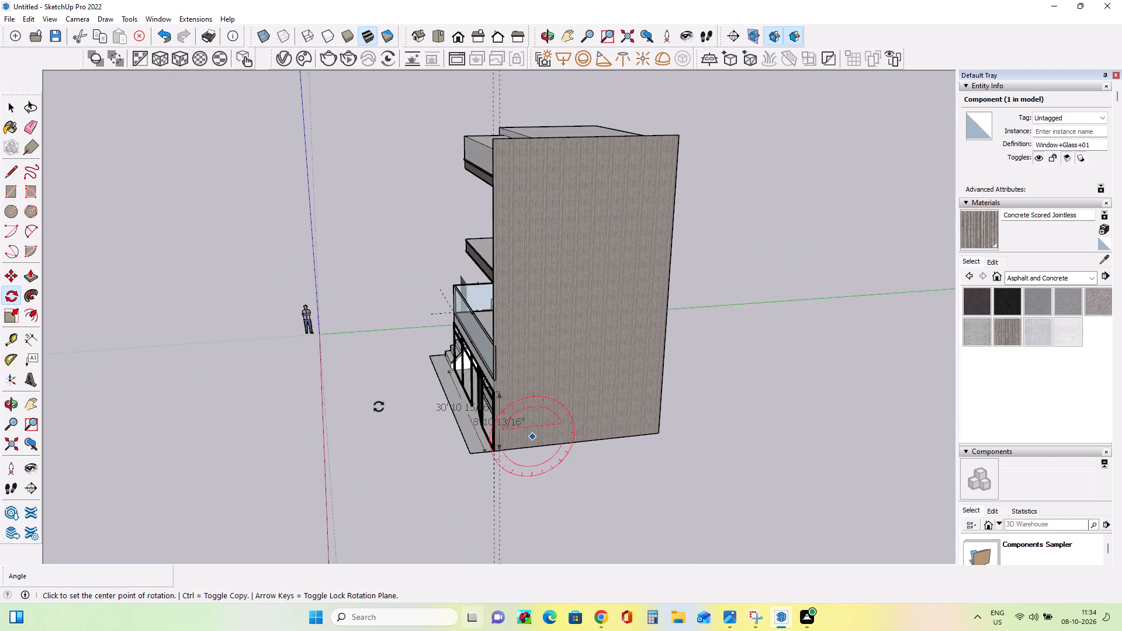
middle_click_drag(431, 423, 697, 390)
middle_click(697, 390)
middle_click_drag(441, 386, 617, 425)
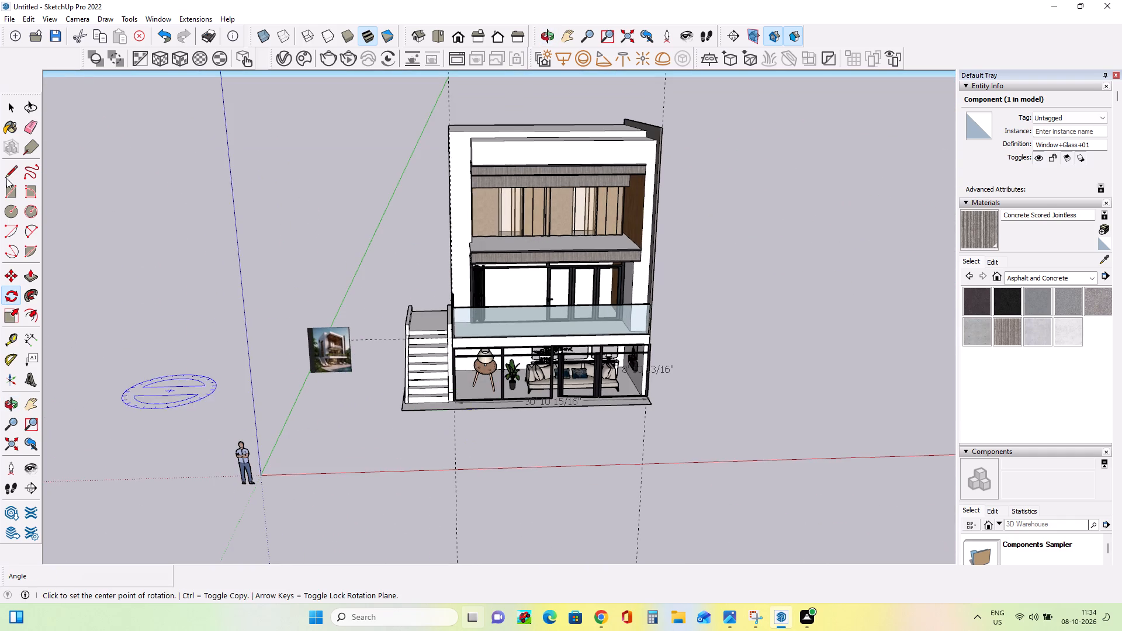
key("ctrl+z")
Rotate the window 90° about the vertical axis so it lies parallel to the villa's front facade.
scroll(181, 213, "down", 2)
scroll(178, 219, "up", 1)
scroll(178, 220, "down", 17)
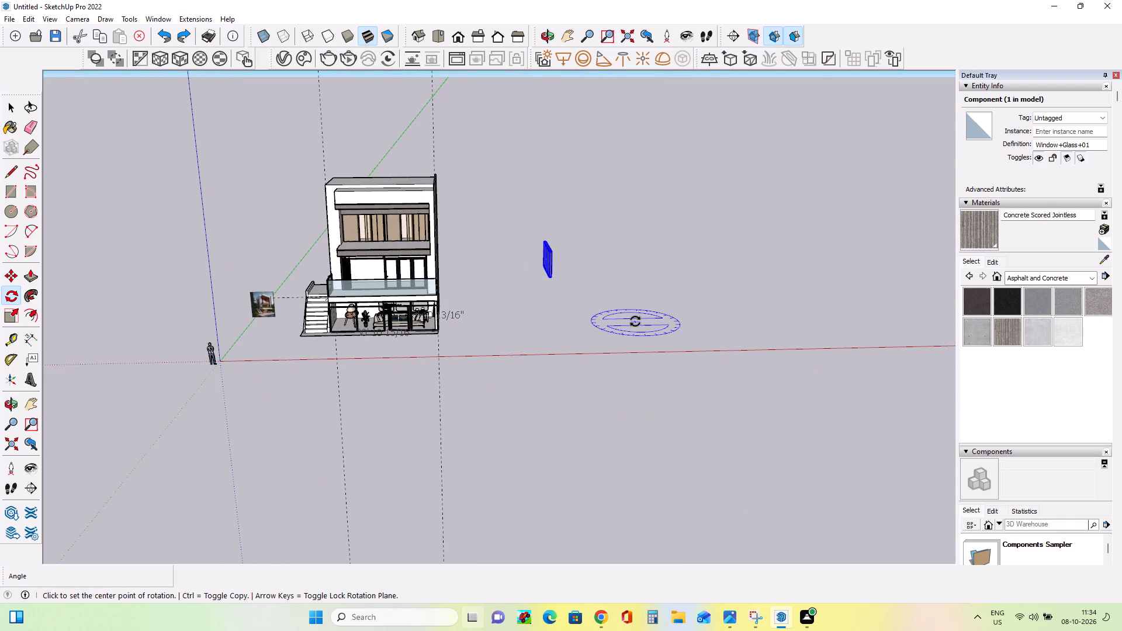
left_click(635, 321)
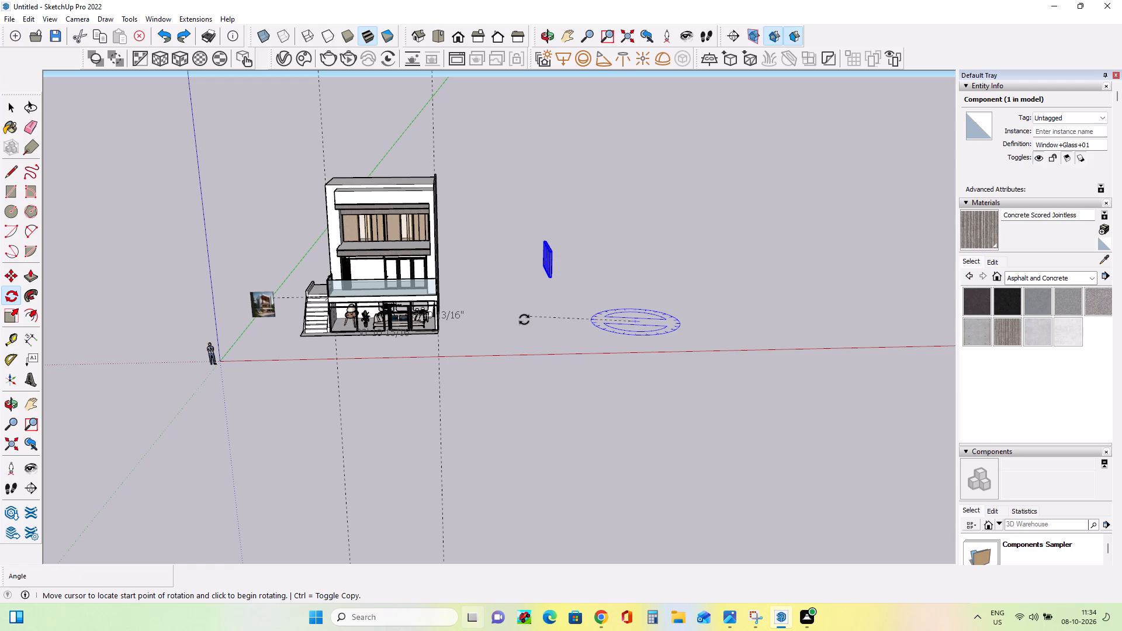
left_click(524, 322)
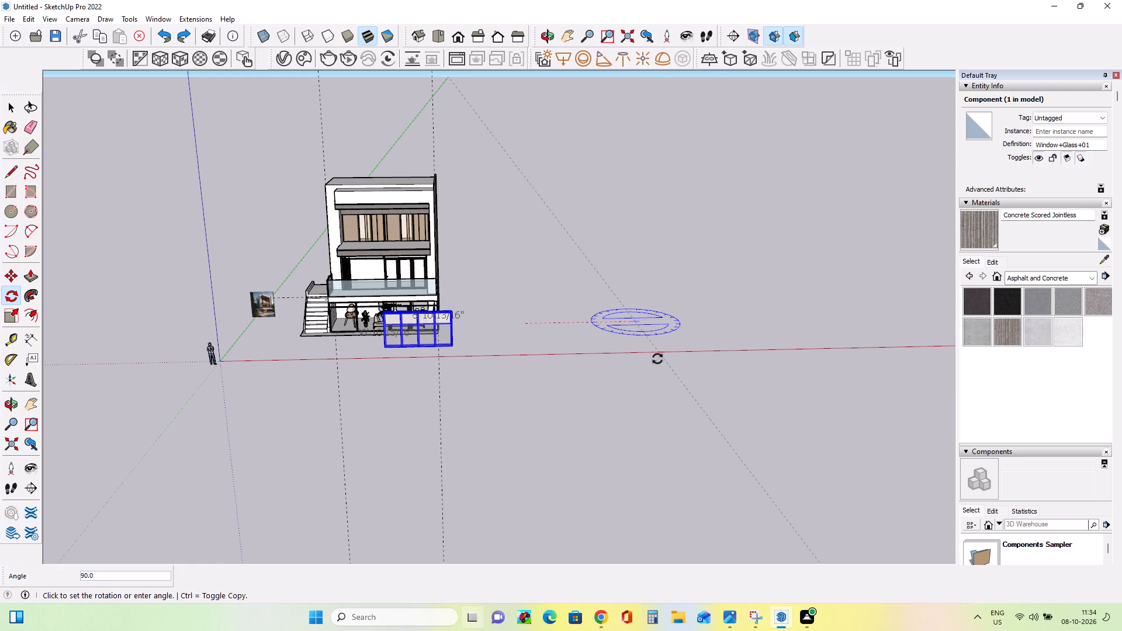
left_click(663, 355)
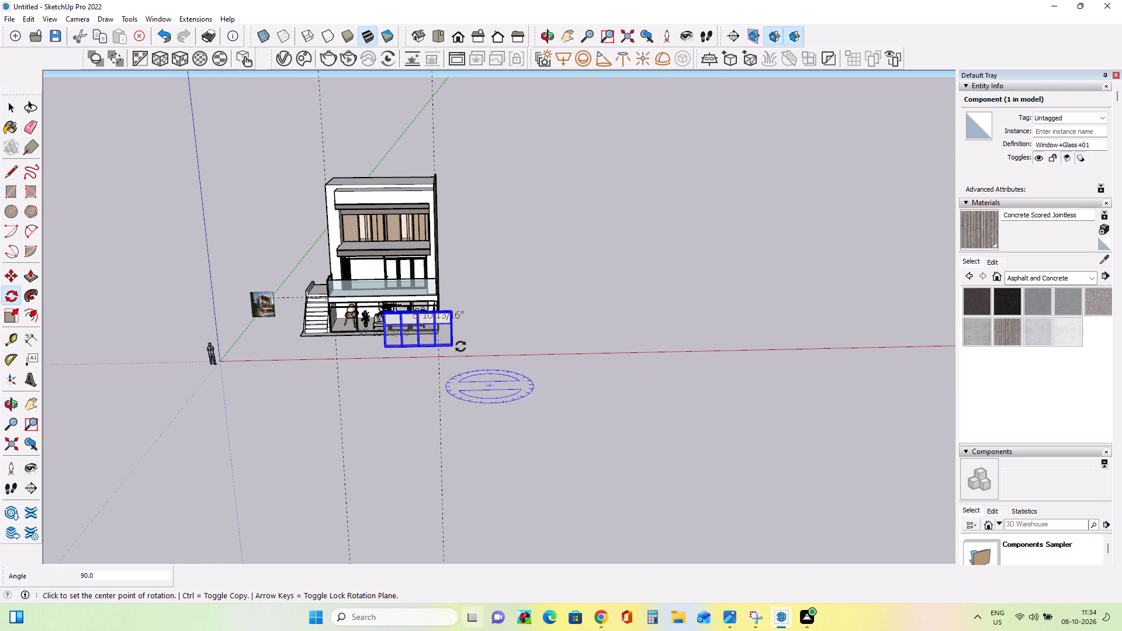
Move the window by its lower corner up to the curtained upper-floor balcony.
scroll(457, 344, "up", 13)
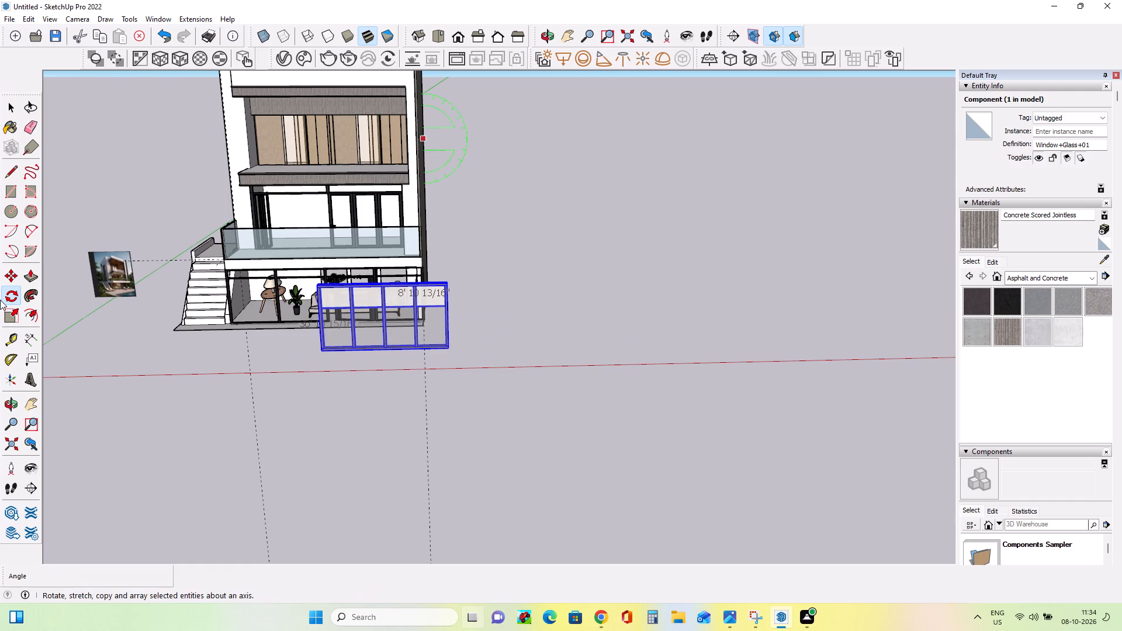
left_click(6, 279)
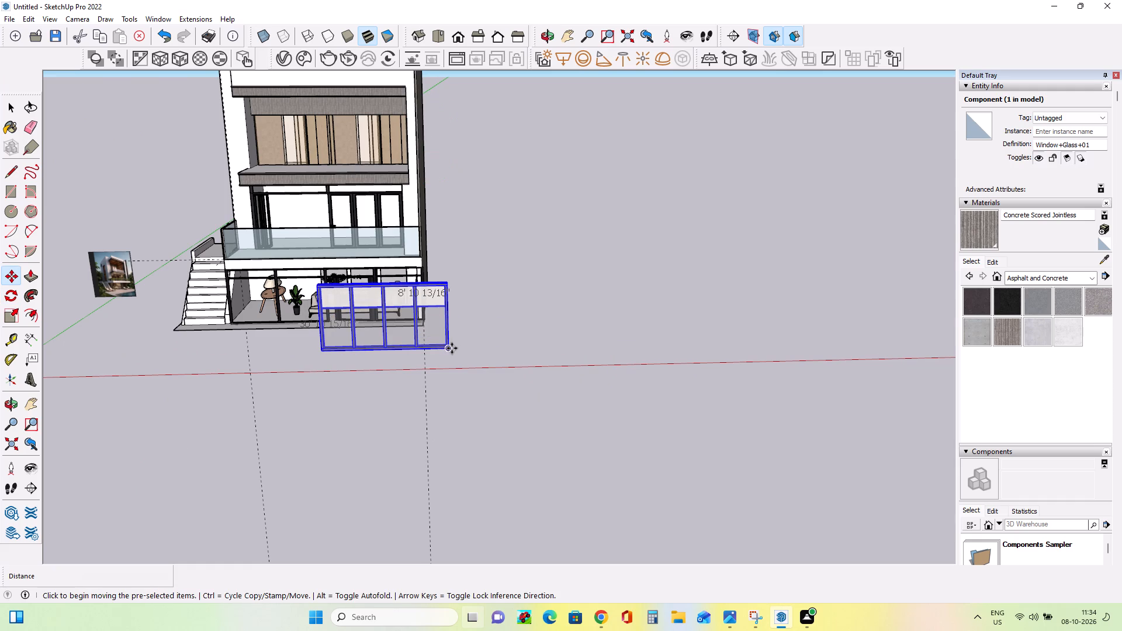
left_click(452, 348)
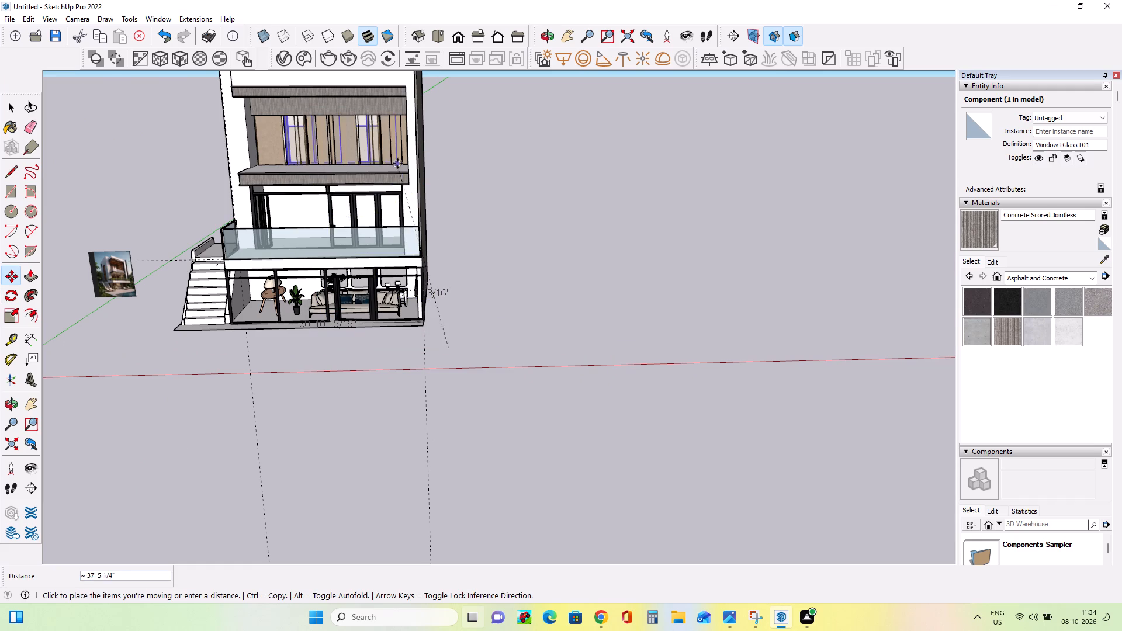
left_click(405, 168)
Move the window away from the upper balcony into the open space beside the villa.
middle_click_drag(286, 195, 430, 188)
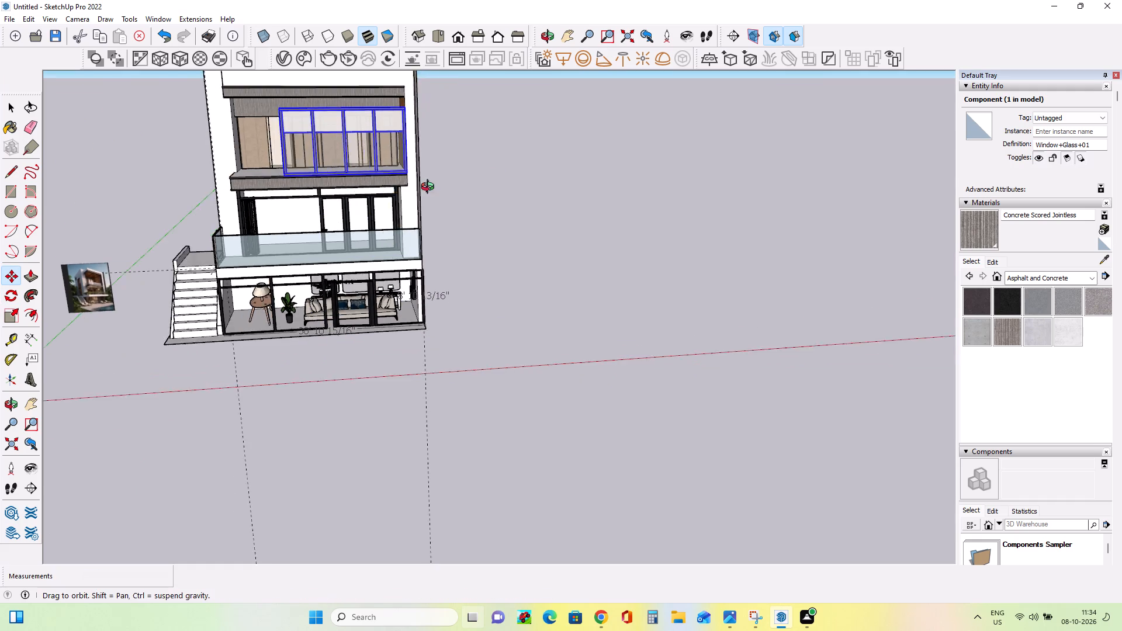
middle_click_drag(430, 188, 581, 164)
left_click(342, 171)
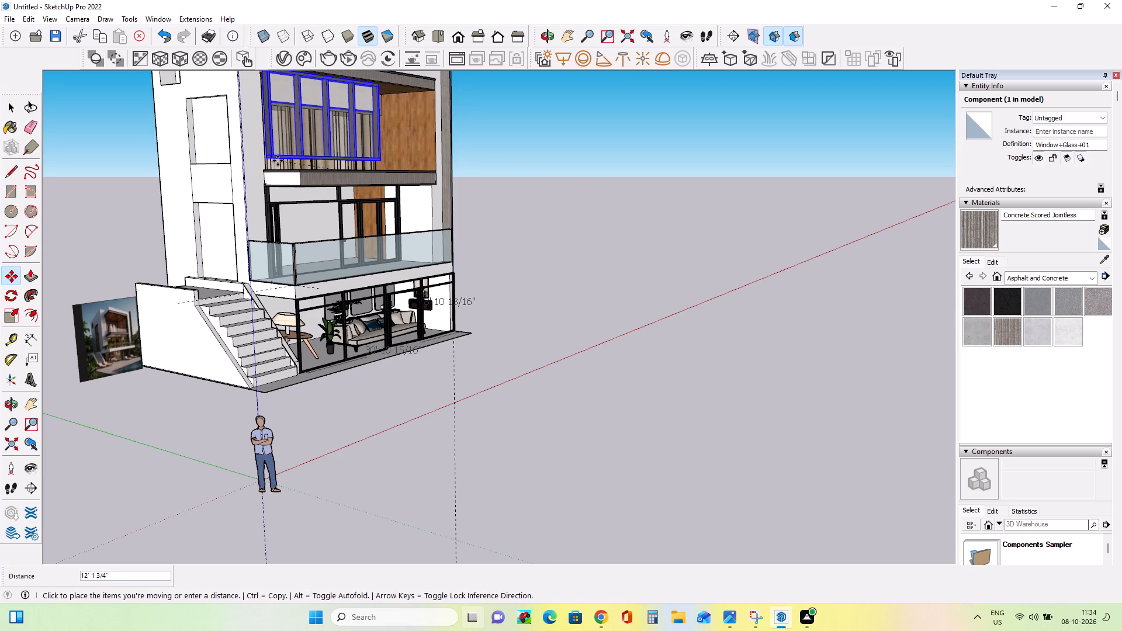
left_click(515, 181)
Move the window by its lower corner to the stair-side corner of the upper balcony, in front of the curtains.
middle_click_drag(606, 214, 816, 241)
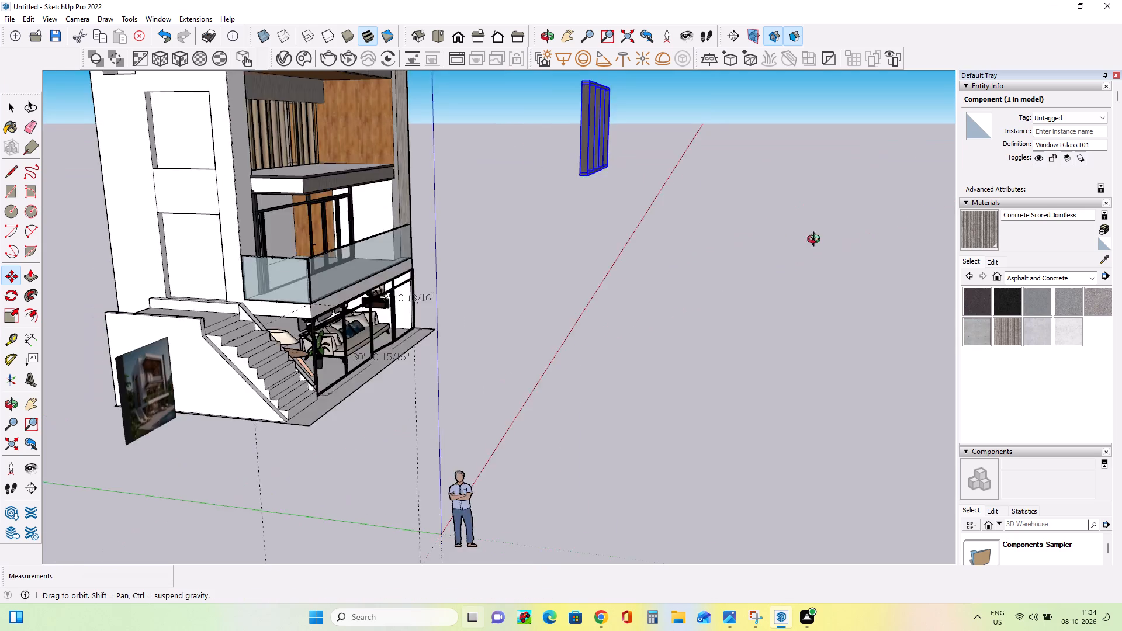
middle_click_drag(816, 241, 916, 242)
middle_click_drag(681, 242, 279, 301)
scroll(278, 301, "down", 4)
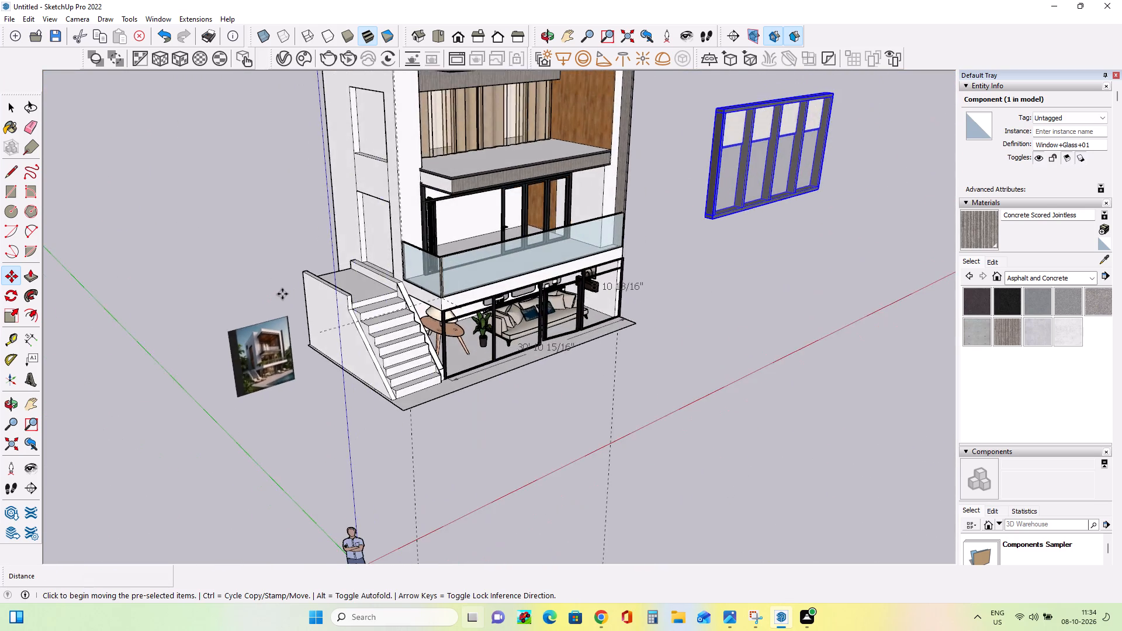
scroll(282, 294, "down", 4)
middle_click_drag(754, 248, 581, 260)
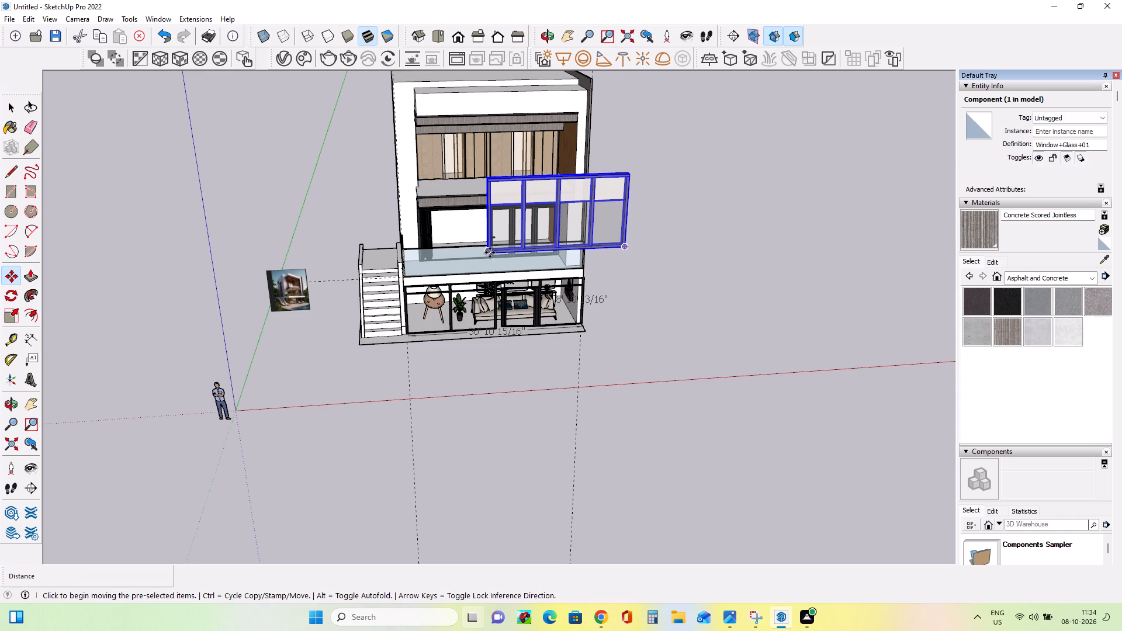
left_click(490, 252)
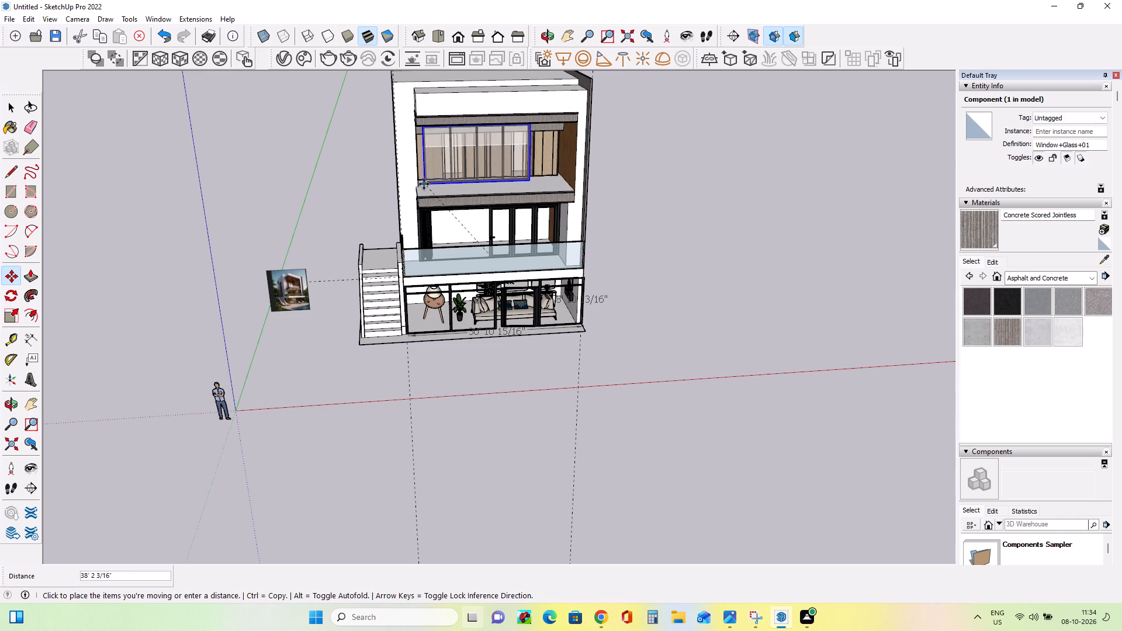
left_click(421, 183)
Scale the window's width by about 1.41 along the facade so it spans the upper balcony opening.
middle_click_drag(535, 171, 393, 148)
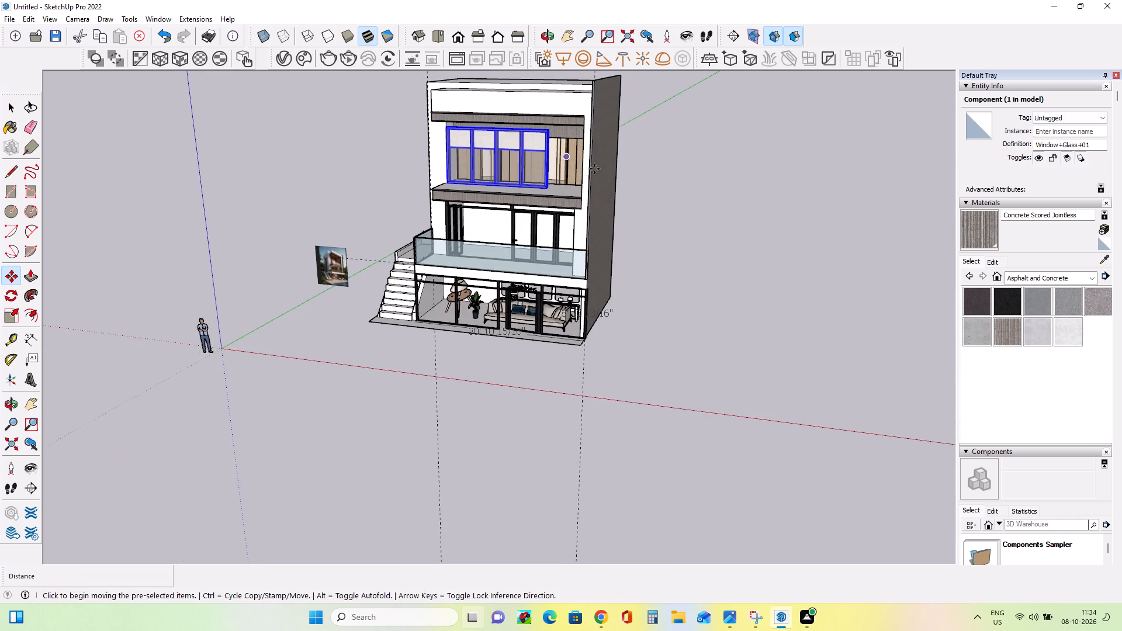
scroll(591, 168, "up", 3)
scroll(537, 185, "up", 4)
middle_click_drag(536, 186, 532, 168)
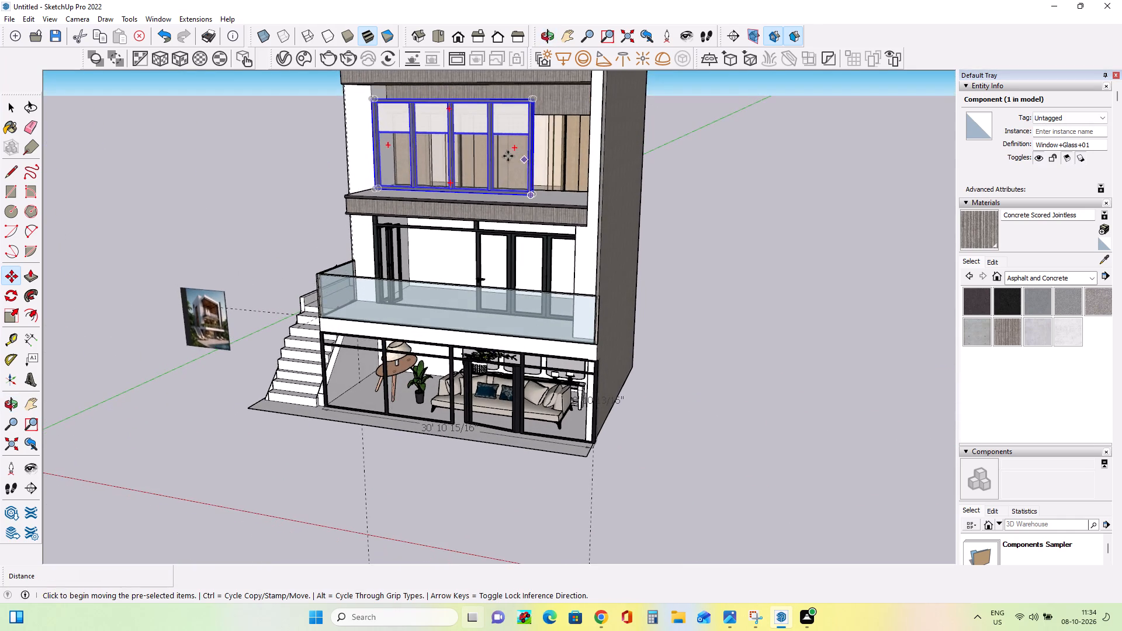
scroll(508, 156, "up", 1)
middle_click_drag(508, 155, 558, 141)
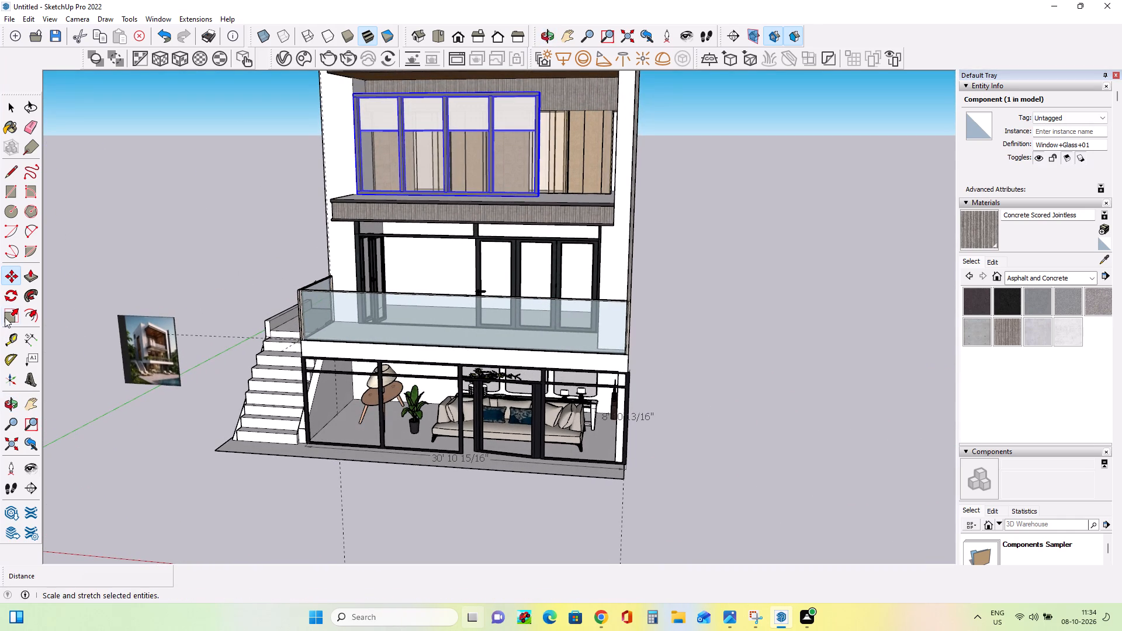
left_click(6, 314)
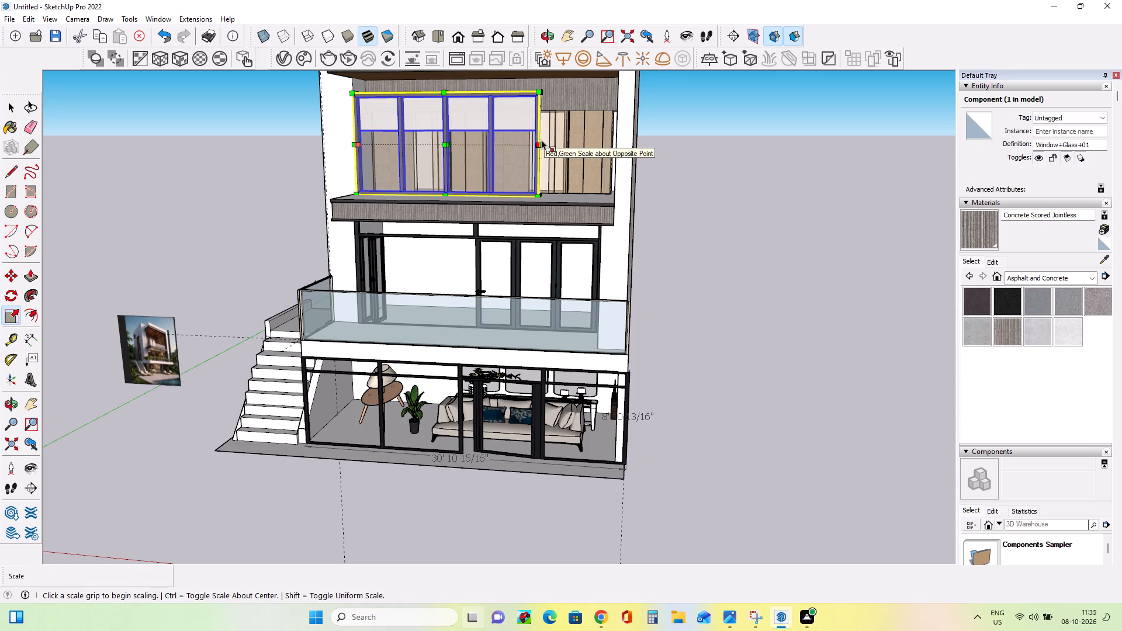
left_click(541, 140)
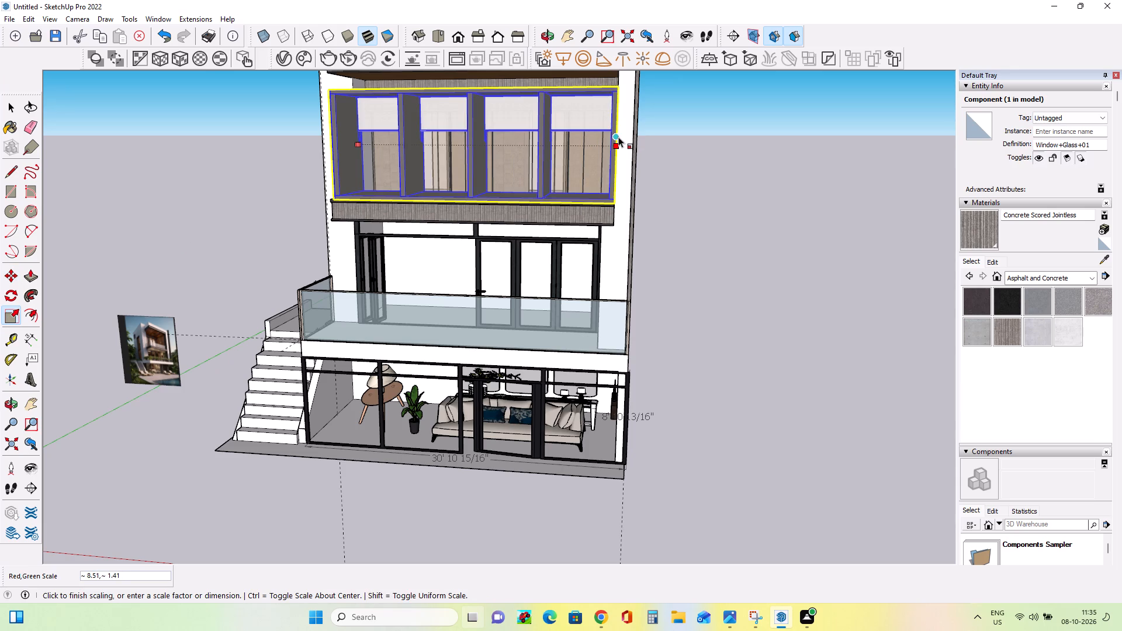
key("Escape")
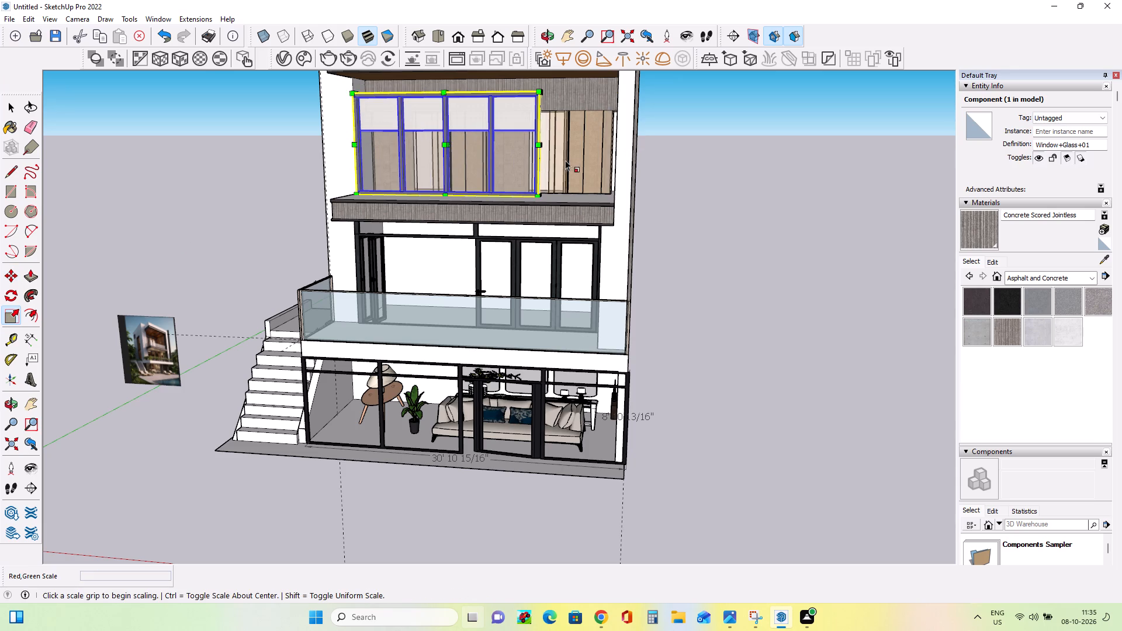
middle_click_drag(566, 162, 523, 207)
scroll(534, 147, "up", 13)
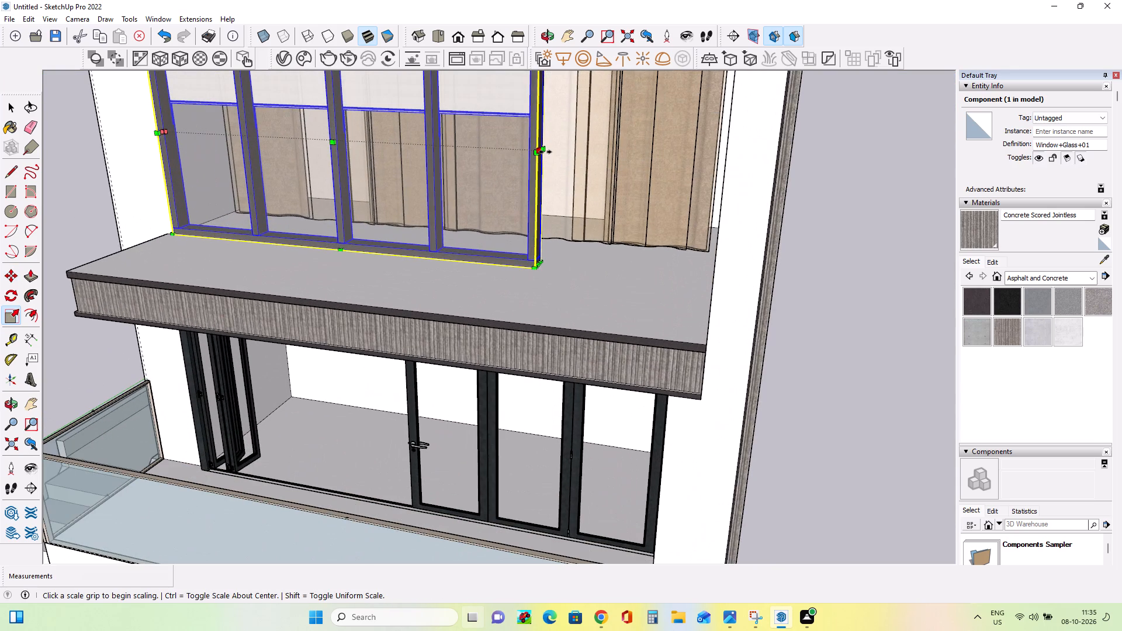
left_click(545, 151)
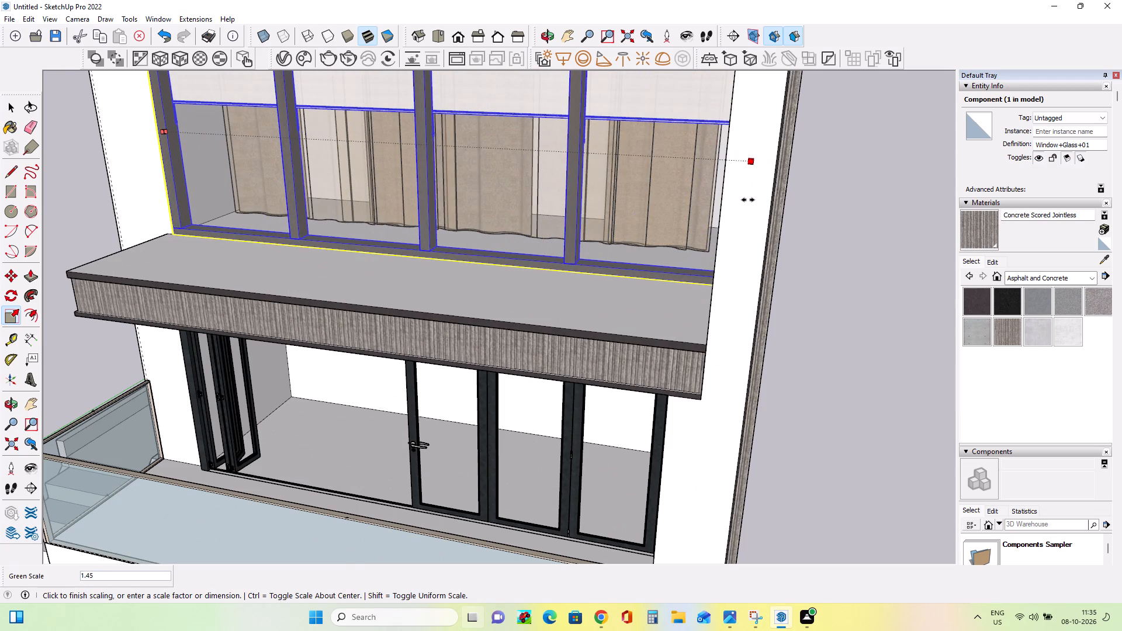
left_click(729, 200)
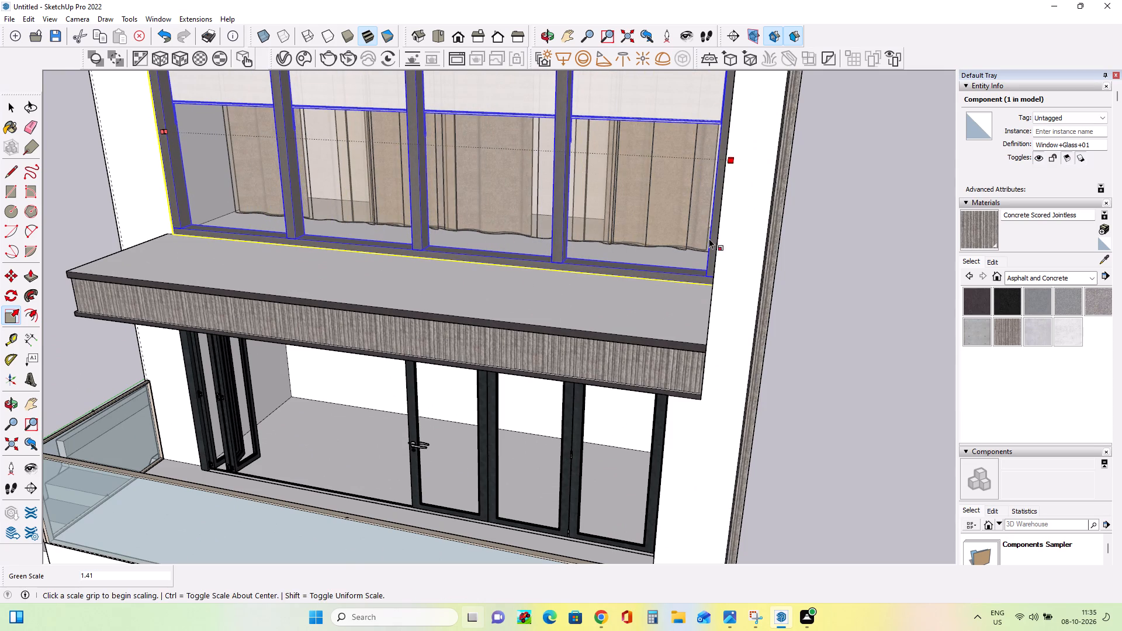
Scale the window's height by about 1.15 up to the slab above the upper balcony, and clear the selection.
middle_click_drag(524, 341, 681, 345)
scroll(681, 345, "down", 7)
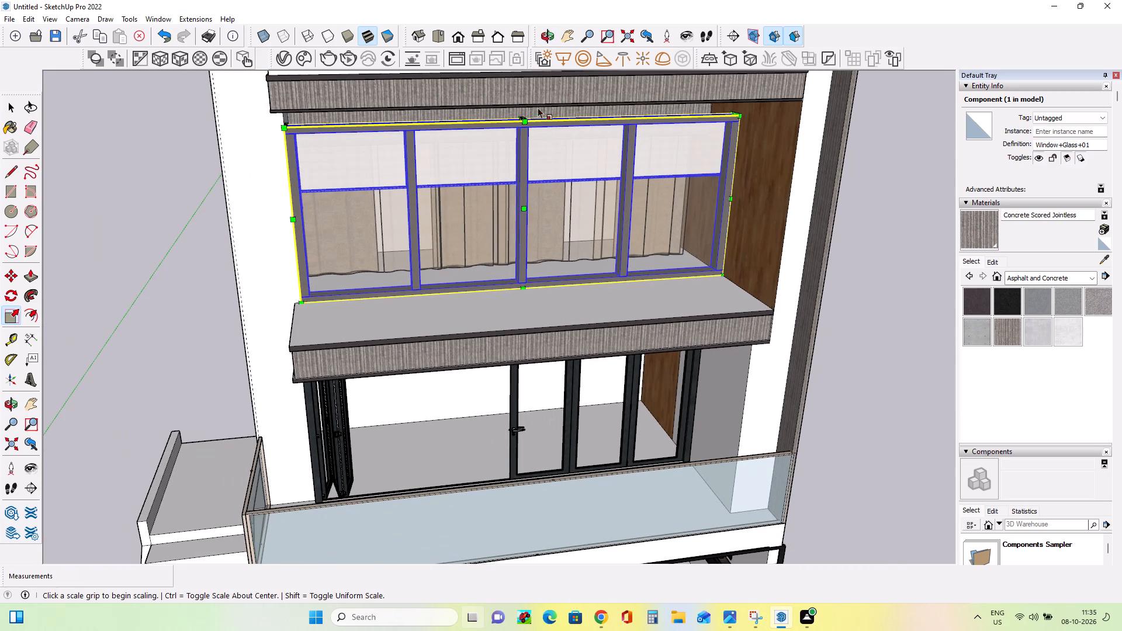
left_click(524, 114)
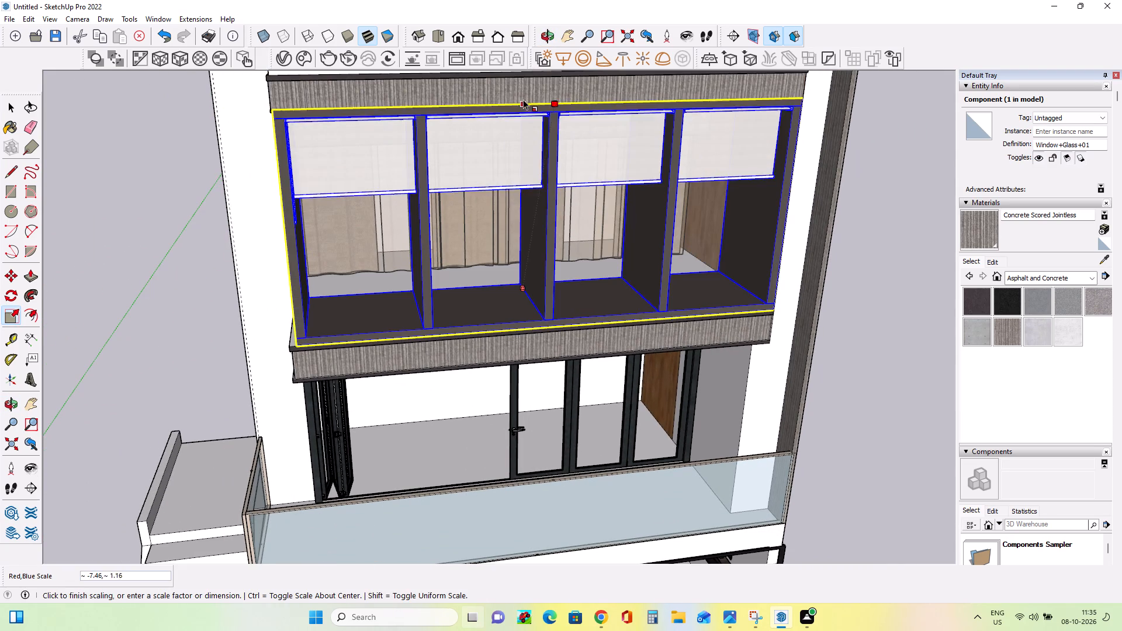
key("Escape")
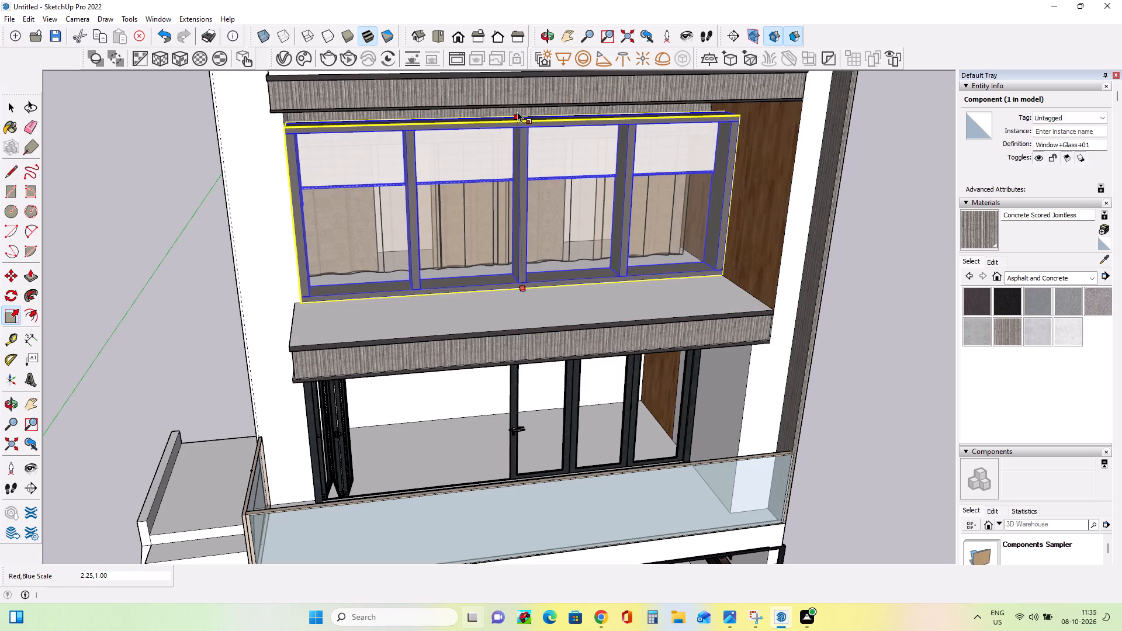
middle_click_drag(529, 117, 566, 213)
scroll(521, 157, "up", 4)
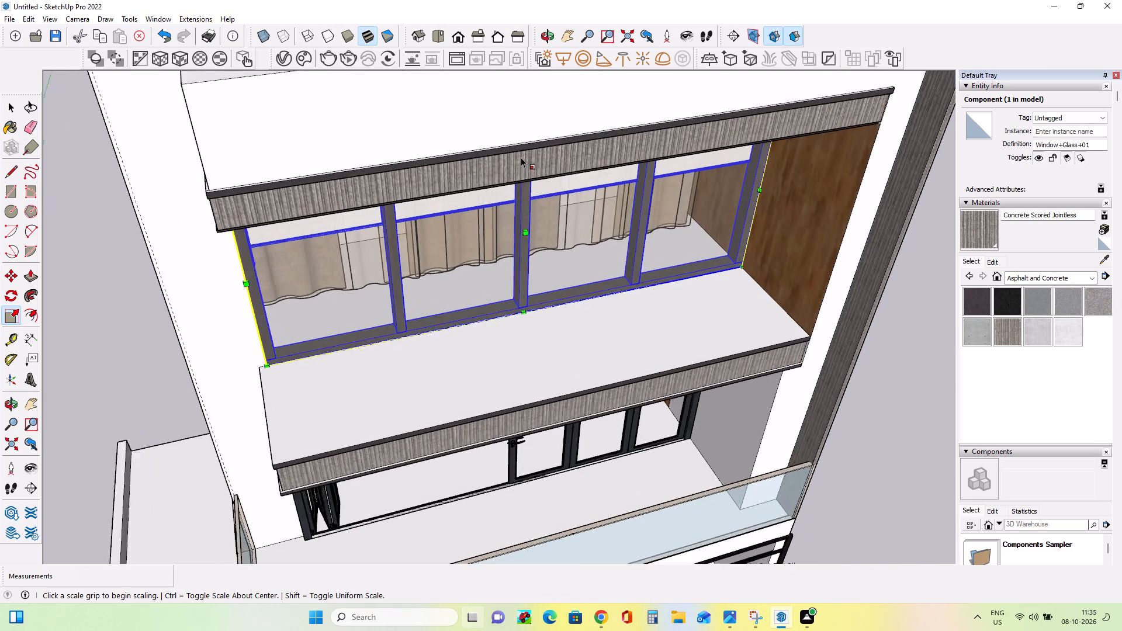
scroll(521, 157, "up", 5)
middle_click_drag(536, 221, 524, 179)
scroll(516, 123, "up", 4)
middle_click_drag(523, 143, 523, 117)
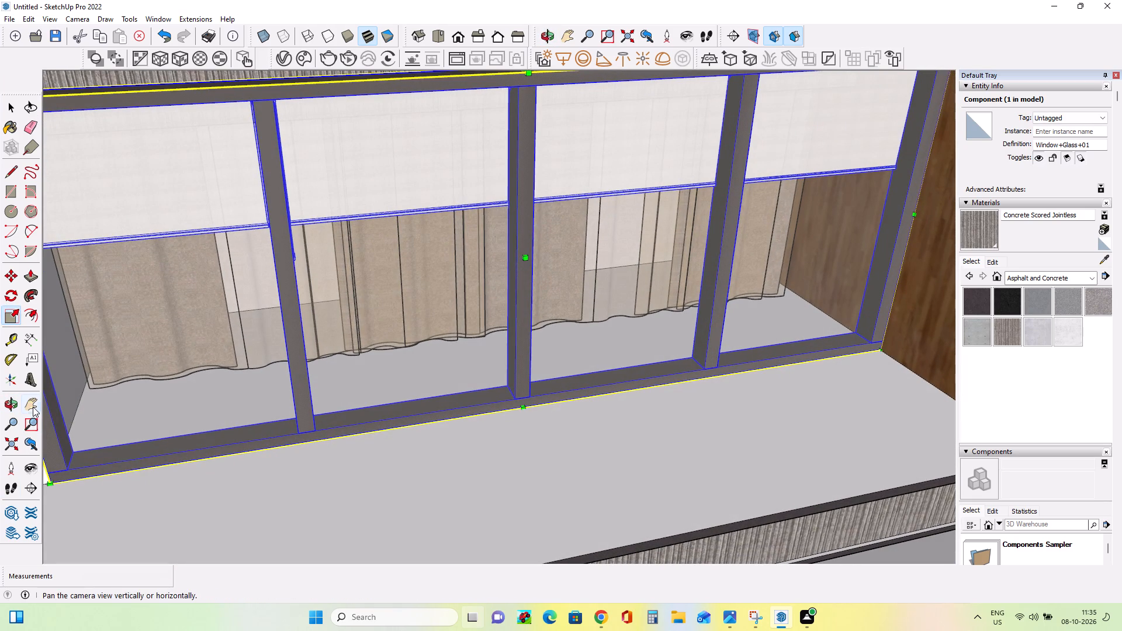
left_click(33, 407)
left_click_drag(497, 327, 502, 432)
middle_click_drag(536, 422, 534, 386)
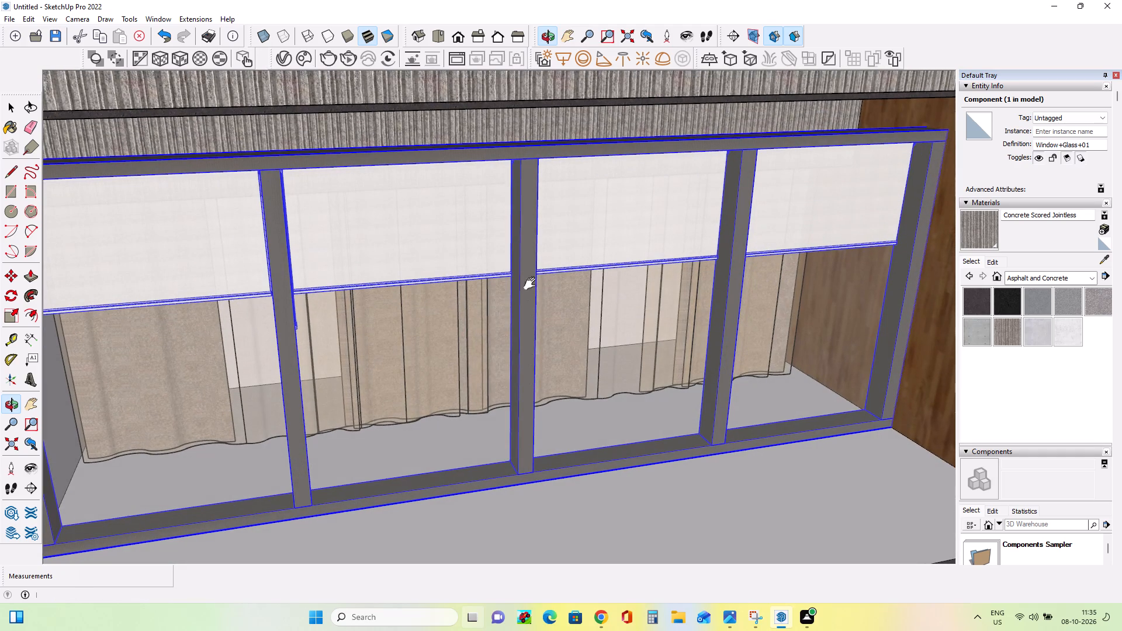
scroll(531, 118, "up", 4)
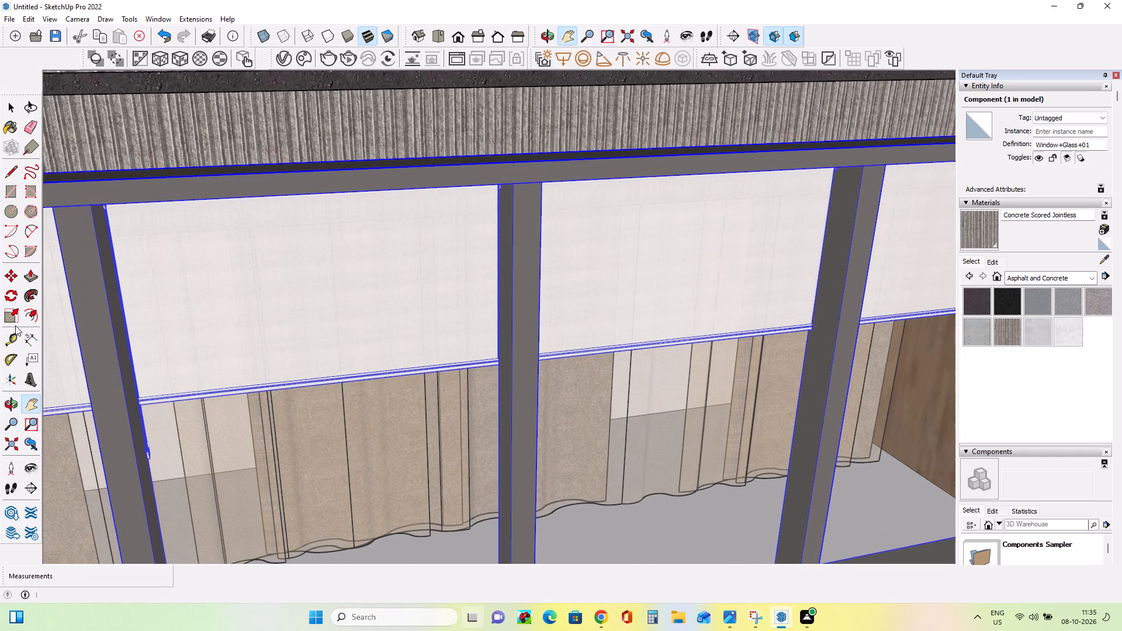
left_click(6, 323)
left_click(520, 152)
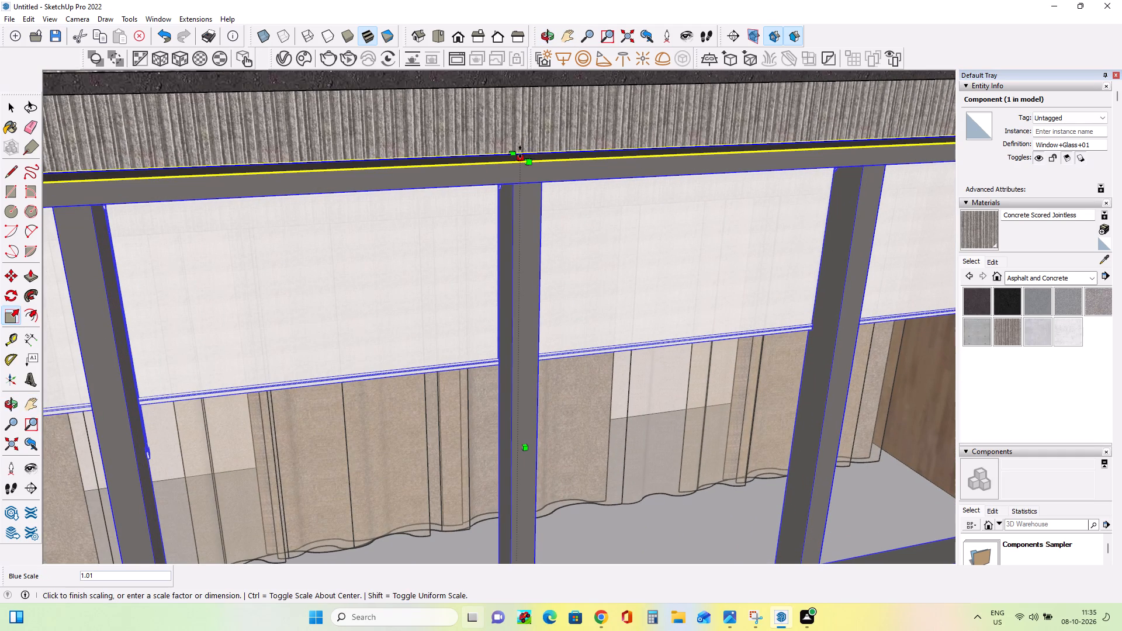
left_click(511, 67)
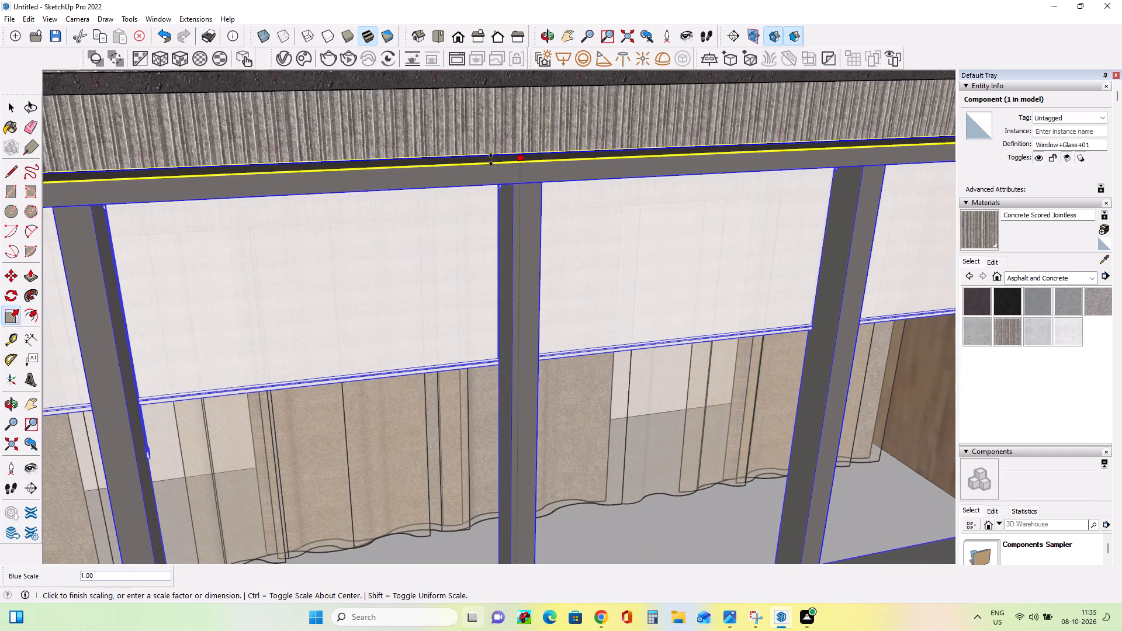
left_click(534, 82)
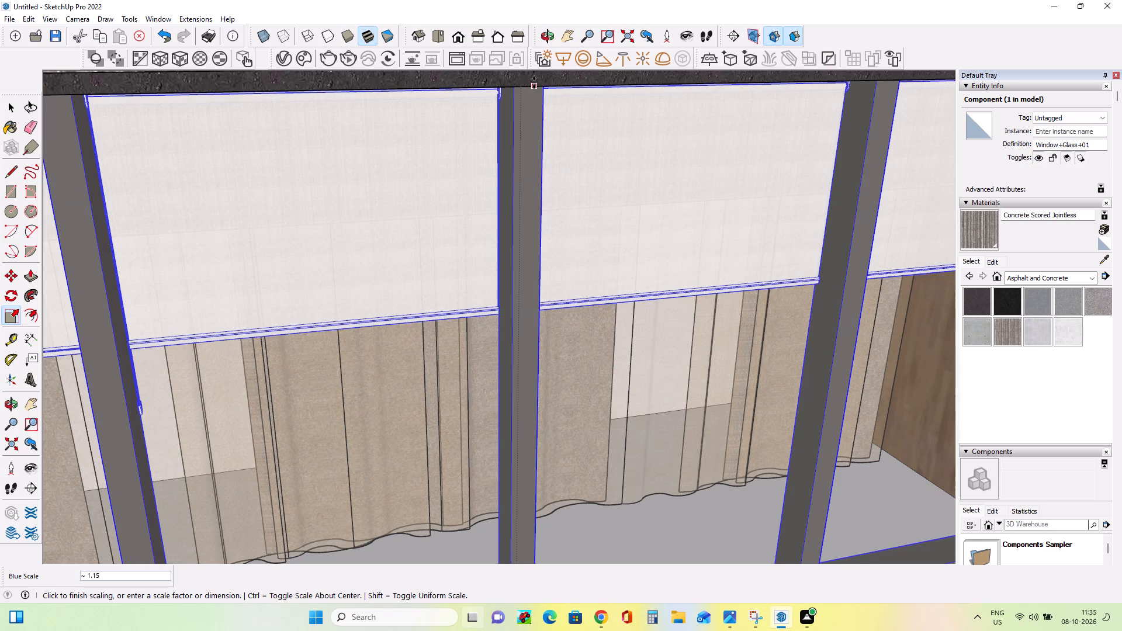
scroll(530, 214, "down", 19)
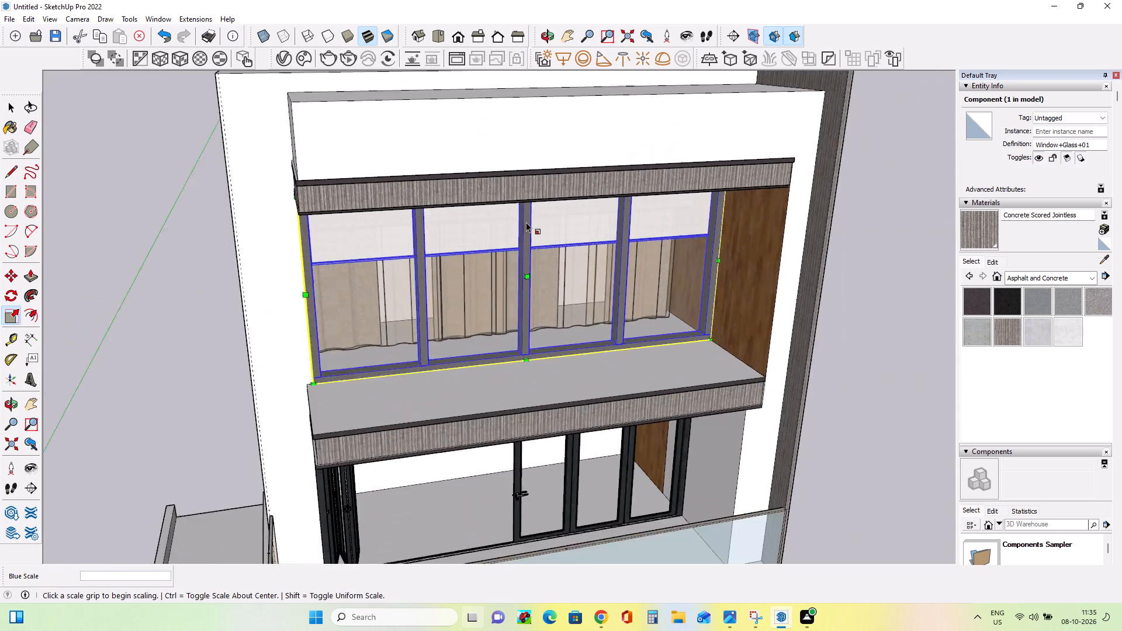
scroll(526, 222, "down", 12)
middle_click_drag(583, 319, 497, 264)
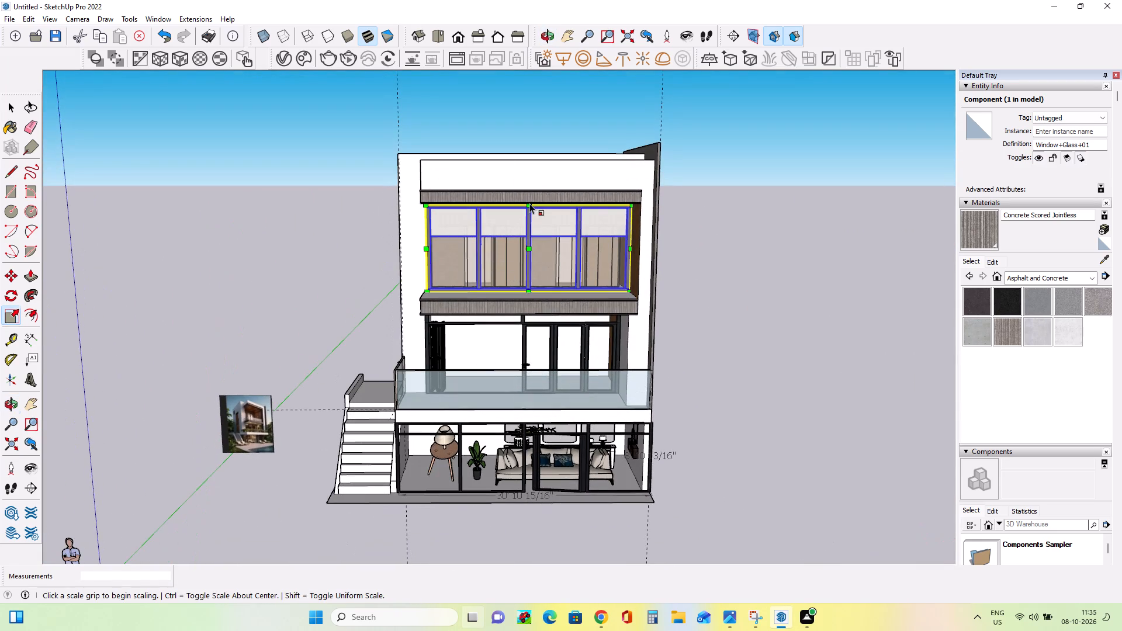
left_click(9, 105)
left_click(207, 221)
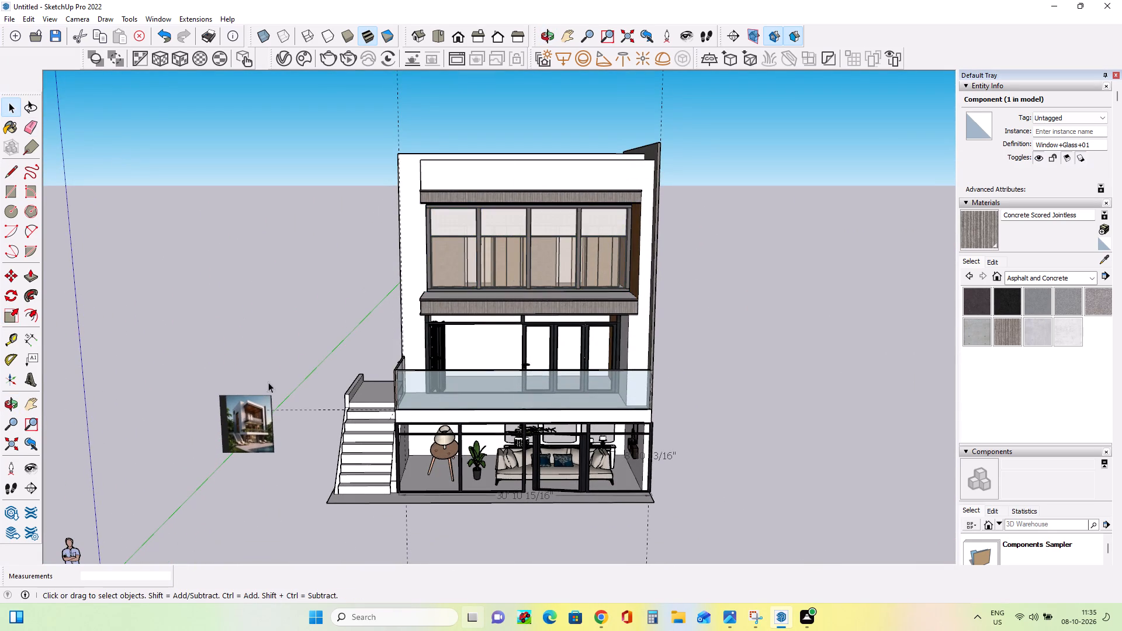
Inspect the villa's front facade with the fitted window and select the reference image beside the stairs for comparison.
middle_click_drag(289, 396, 356, 422)
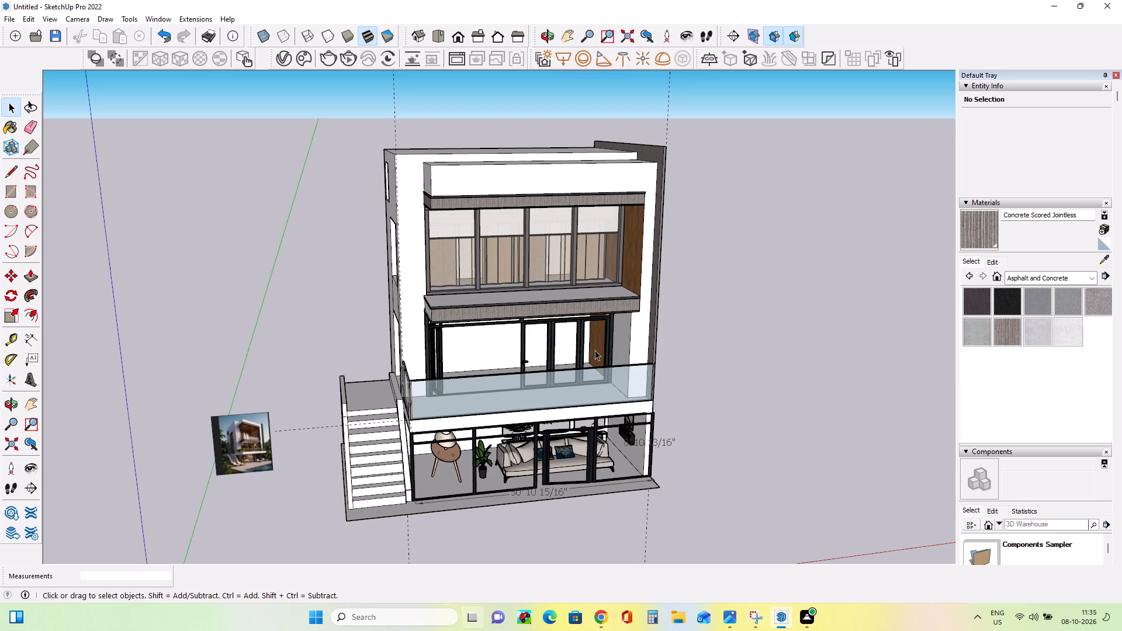
scroll(522, 394, "up", 3)
middle_click_drag(522, 405, 527, 428)
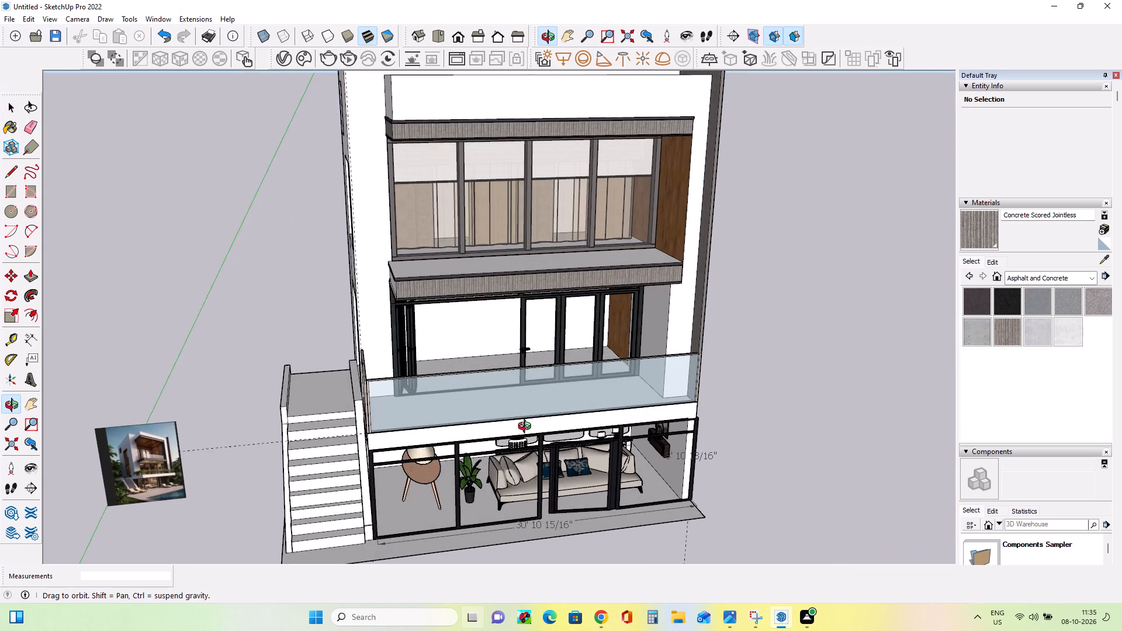
middle_click_drag(527, 428, 579, 371)
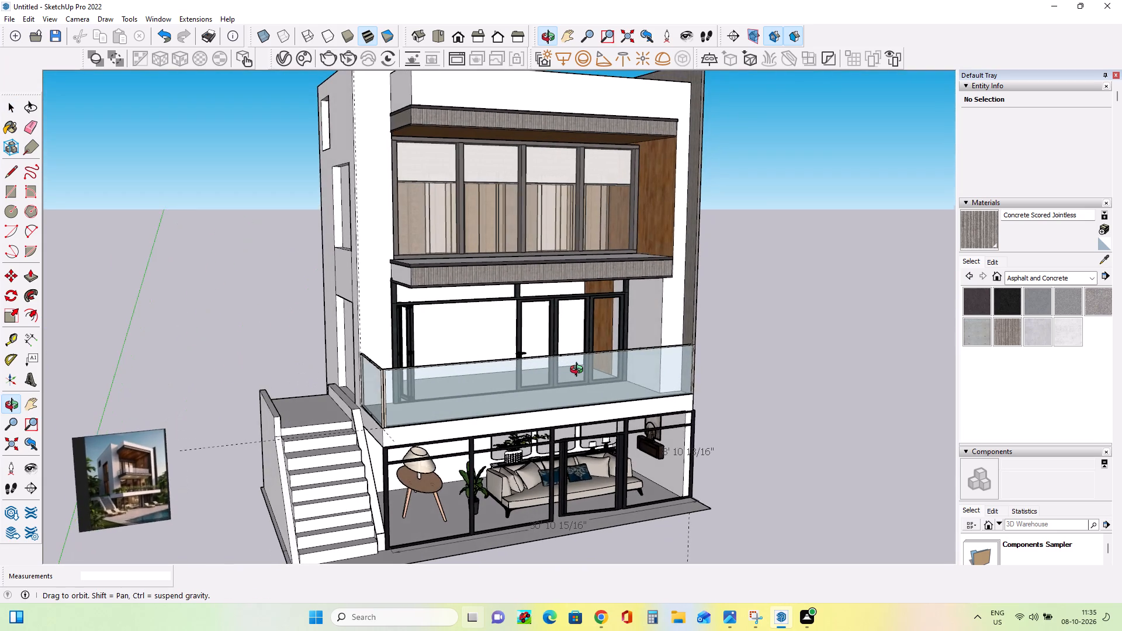
middle_click_drag(579, 371, 581, 371)
middle_click(555, 408)
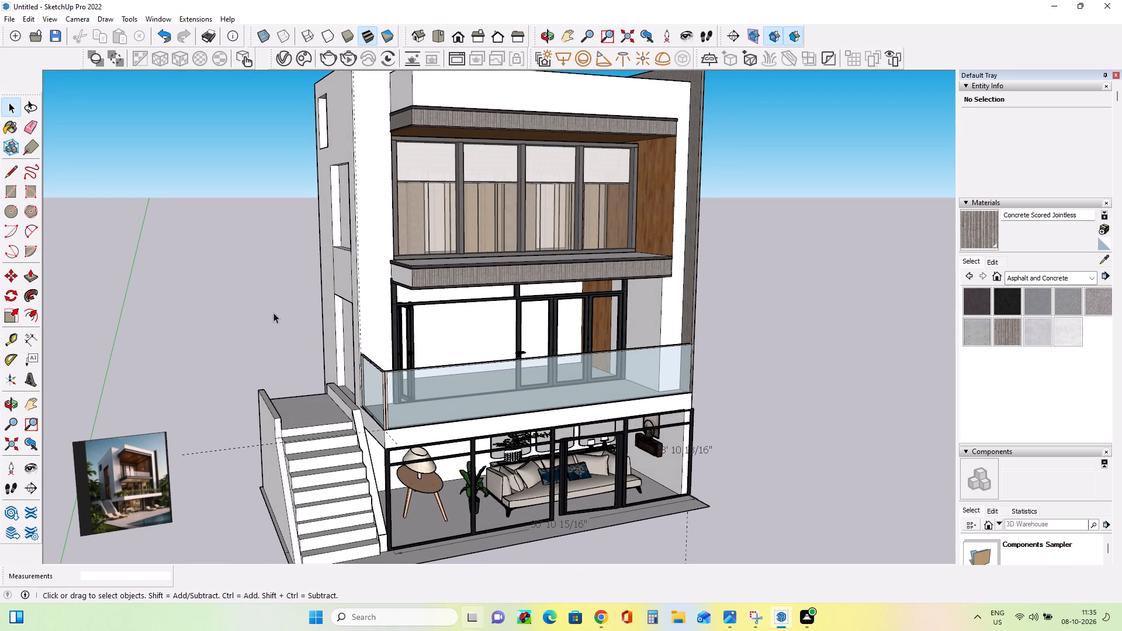
left_click(148, 493)
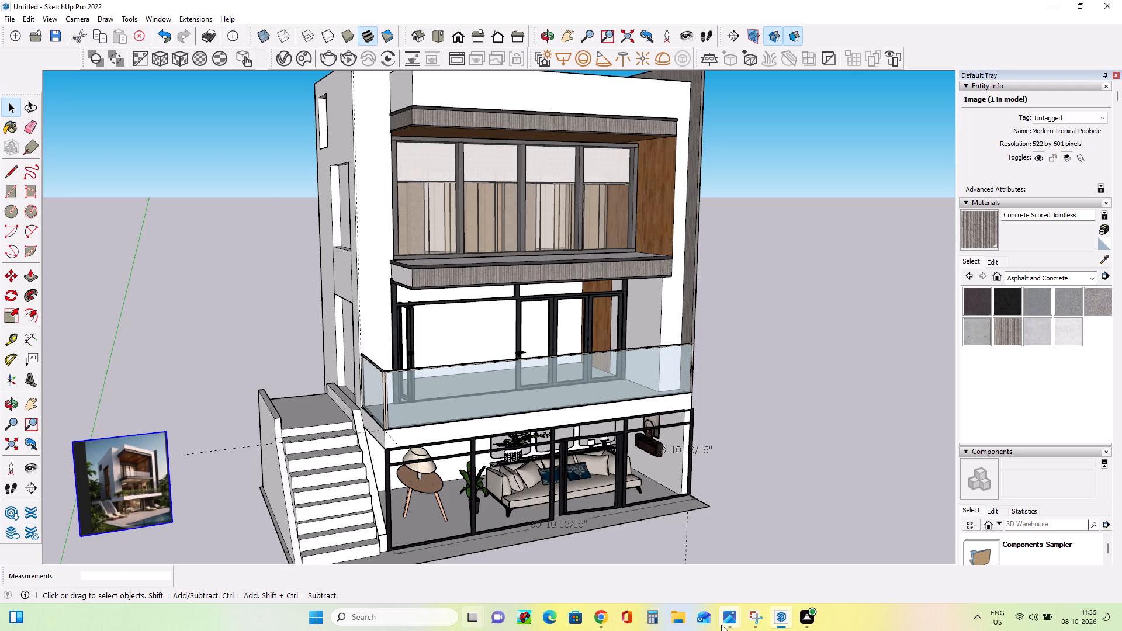
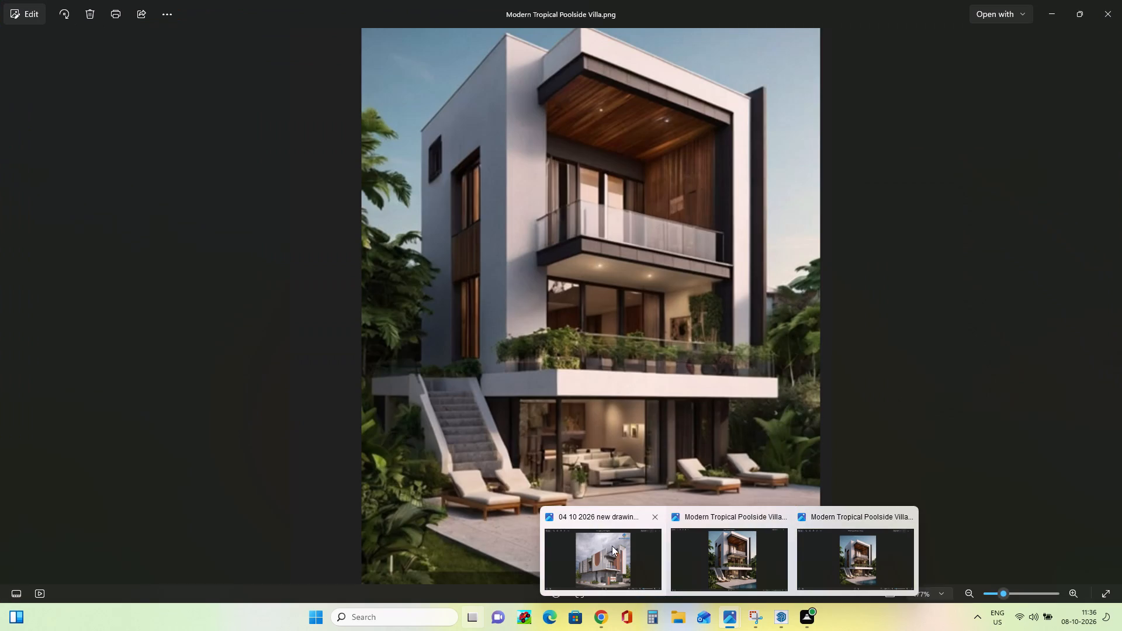
Switch to the Modern Tropical Poolside Villa.png reference in Photos and examine its balconies, glazing, terrace planting and ground floor closely.
left_click(692, 545)
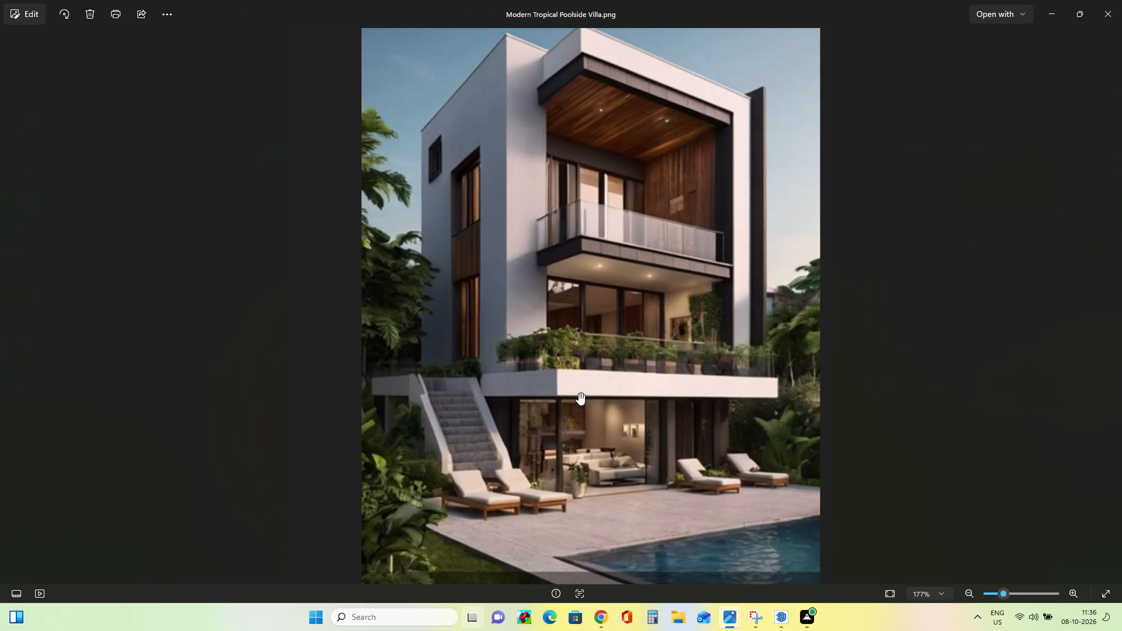
scroll(635, 434, "up", 1, "ctrl")
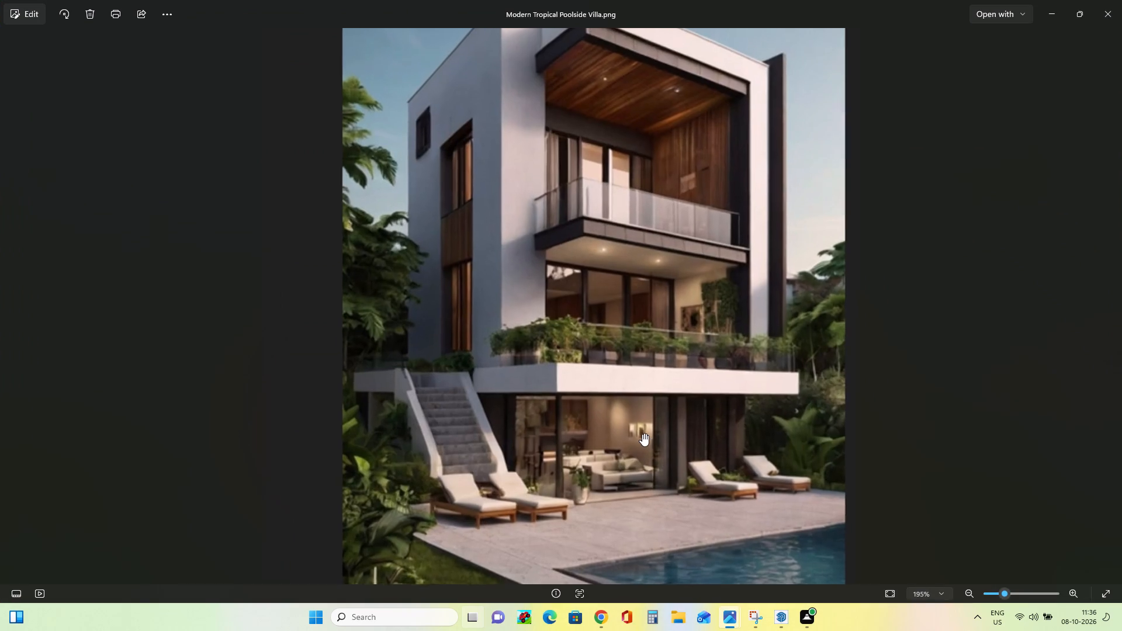
scroll(642, 434, "up", 3)
middle_click_drag(470, 404, 600, 477)
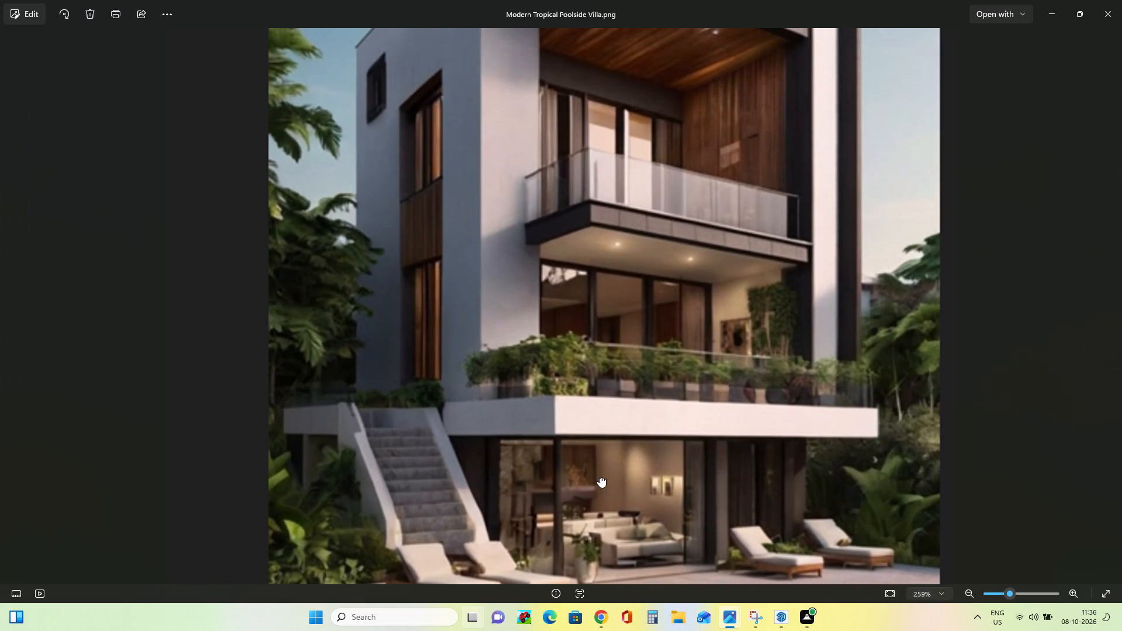
middle_click_drag(600, 477, 611, 500)
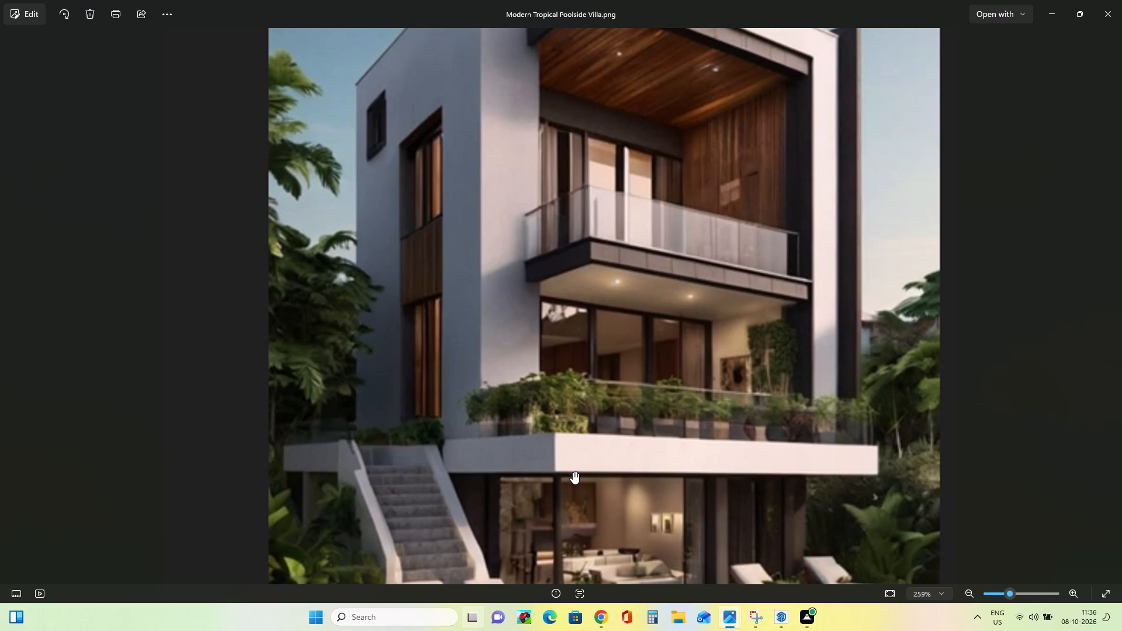
scroll(562, 467, "down", 4)
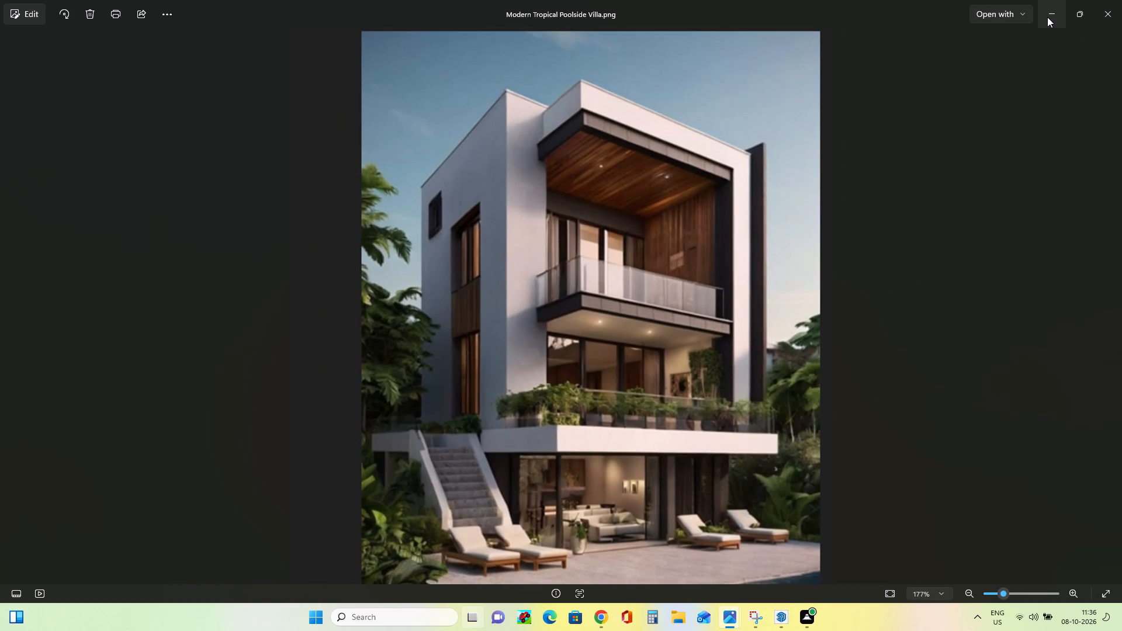
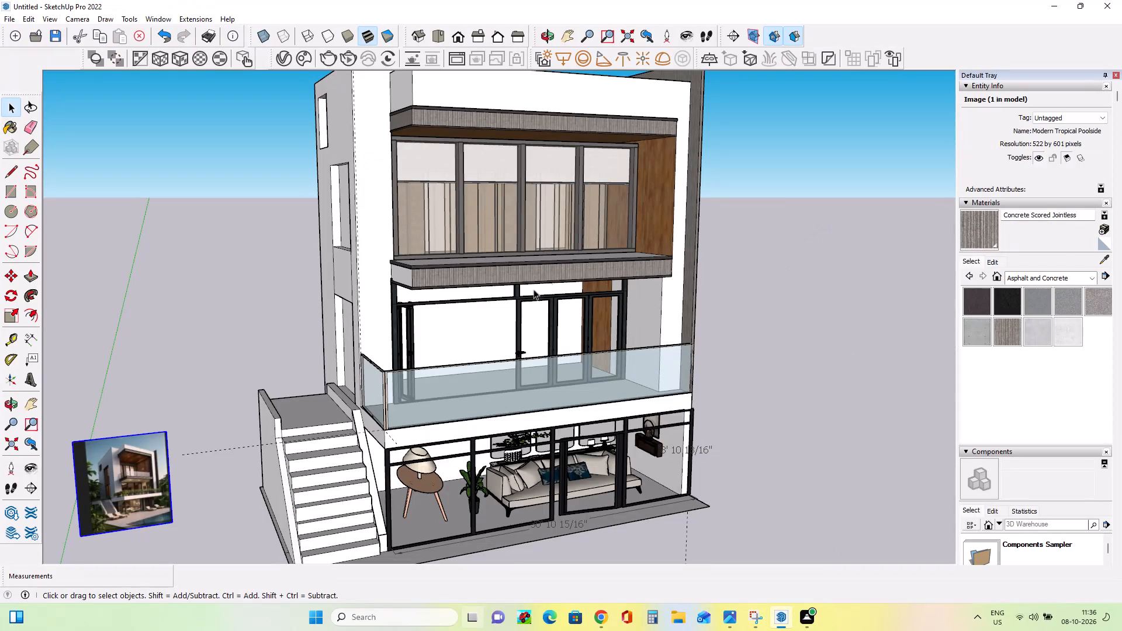
Paint the recessed panel between the two stacked window openings on the stair-side wall with the Wood Floor material.
middle_click_drag(375, 349, 599, 339)
middle_click_drag(483, 389, 590, 405)
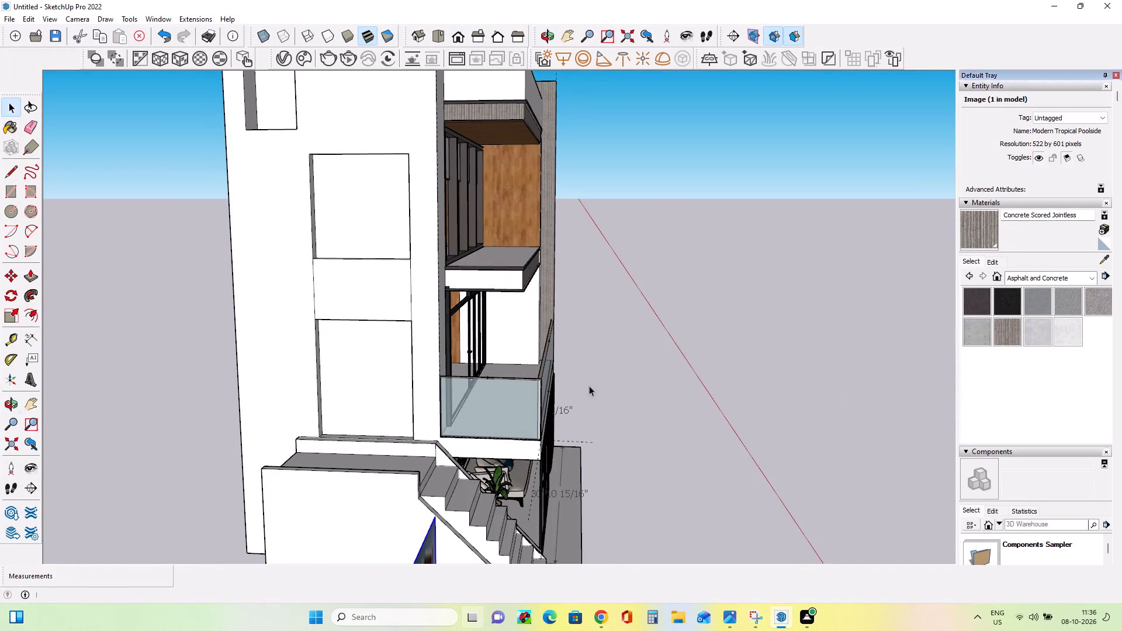
left_click(1057, 276)
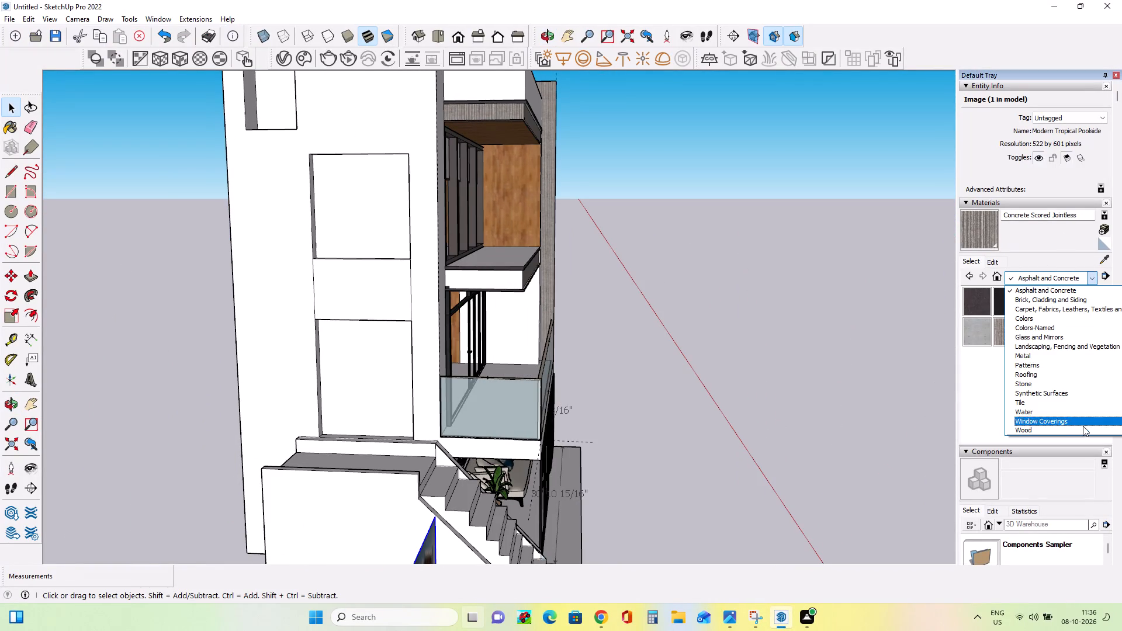
left_click(1082, 429)
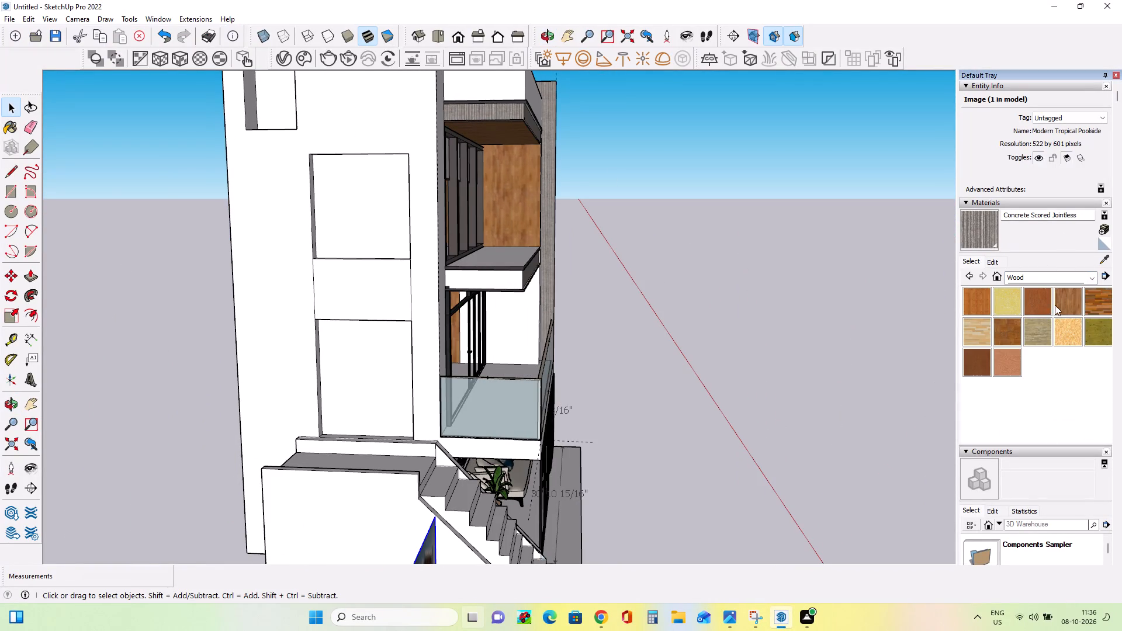
left_click(1058, 306)
left_click(356, 295)
middle_click_drag(449, 375, 473, 396)
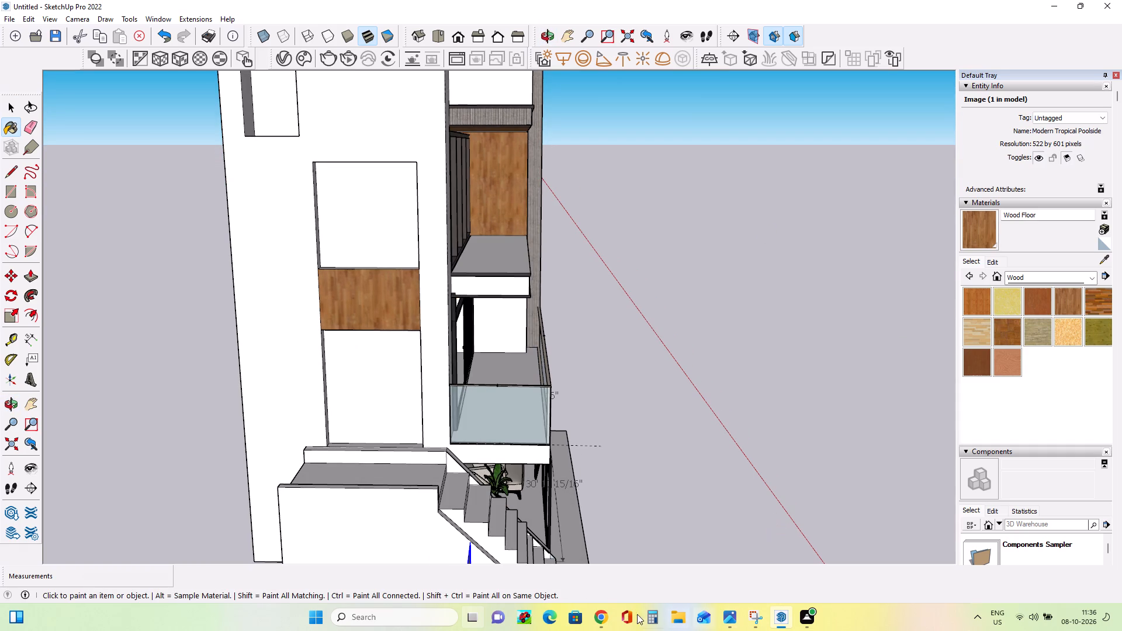
Switch to 3D Warehouse in Chrome, look over the glass window models, and search for "wooden window".
left_click(601, 613)
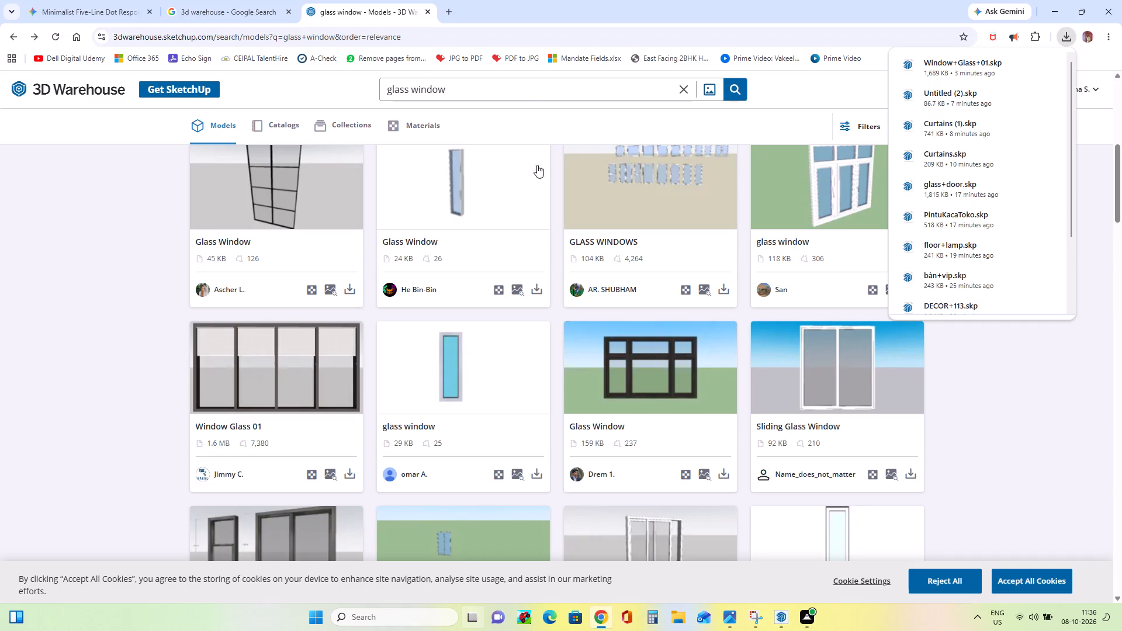
scroll(535, 266, "down", 6)
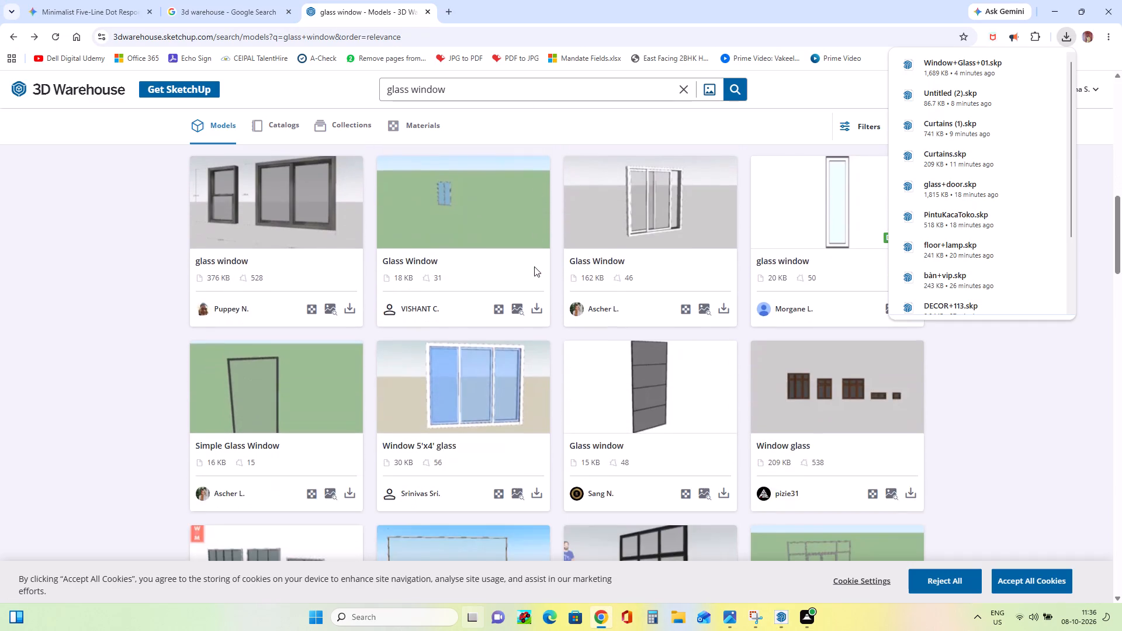
scroll(534, 266, "down", 7)
scroll(534, 266, "up", 16)
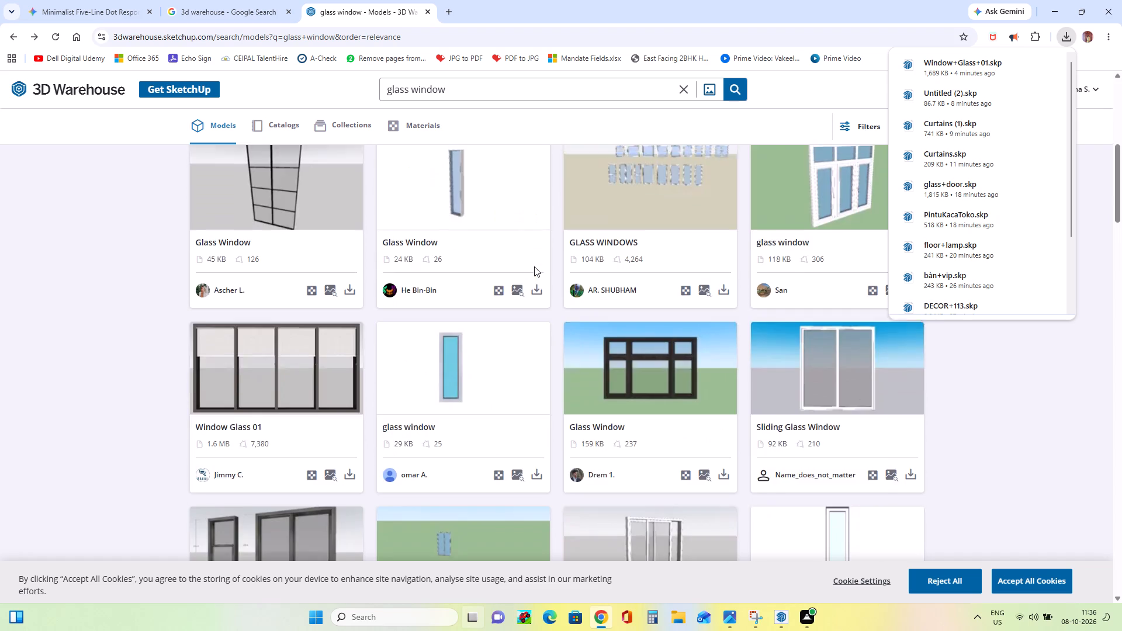
scroll(534, 266, "up", 16)
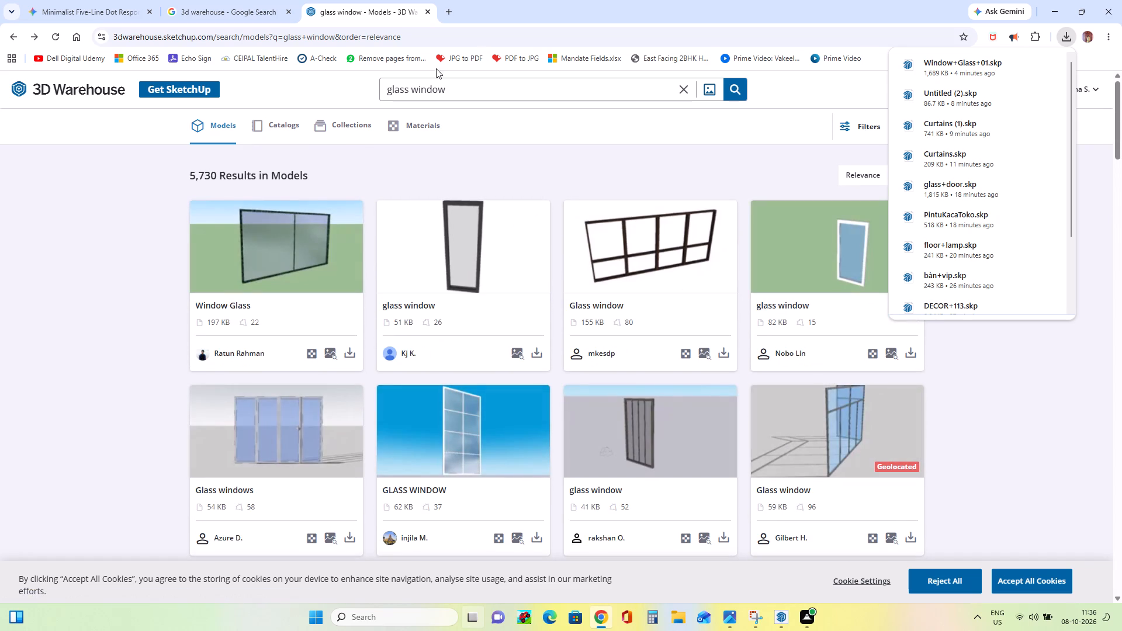
left_click(451, 94)
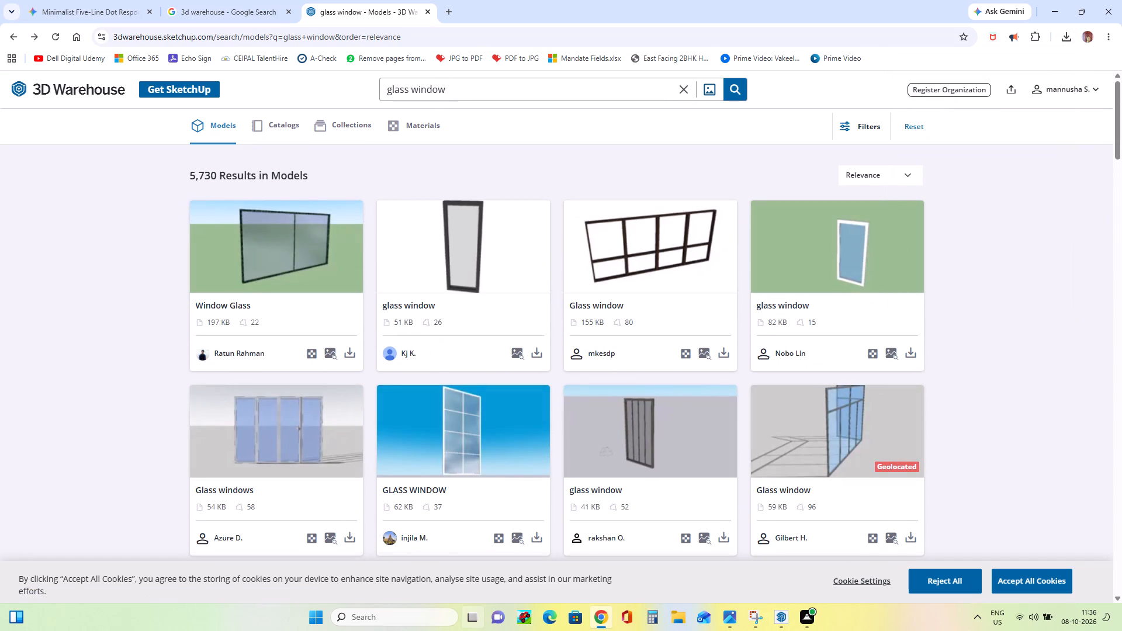
key("BackSpace")
key("BackSpace")
key("BackSpace")
key("BackSpace")
key("BackSpace")
key("BackSpace")
key("BackSpace")
key("BackSpace")
key("BackSpace")
key("BackSpace")
key("BackSpace")
key("BackSpace")
key("BackSpace")
key("BackSpace")
key("BackSpace")
key("BackSpace")
key("BackSpace")
key("BackSpace")
type("wooden")
key("space")
type("window")
key("Return")
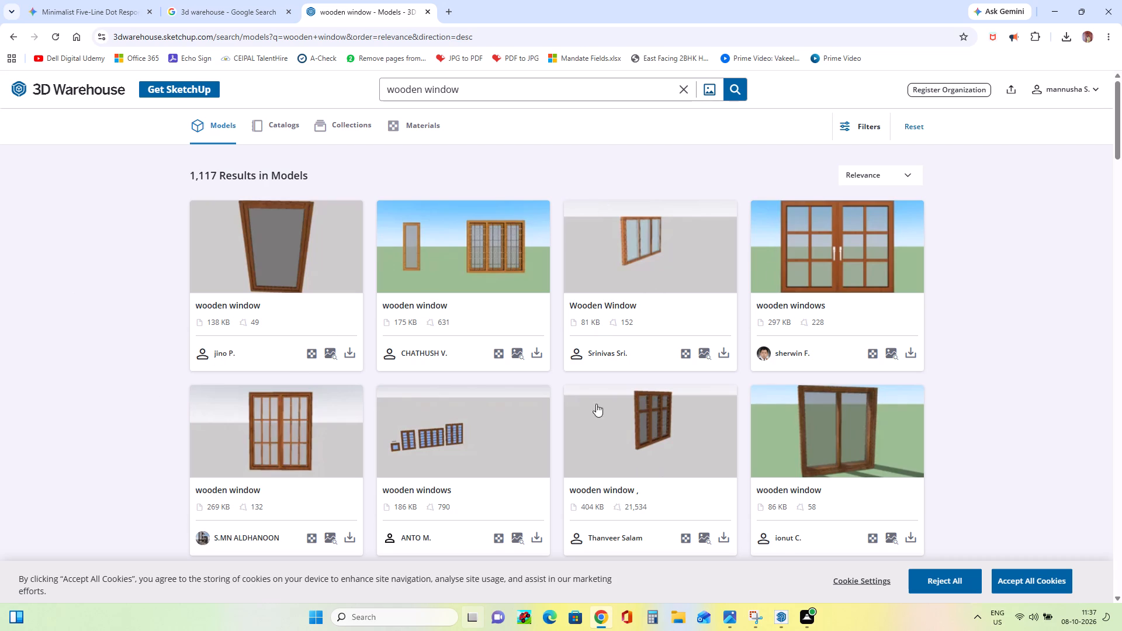
Download the 86 KB two-pane wooden window model as a SketchUp file.
left_click(906, 536)
left_click(927, 443)
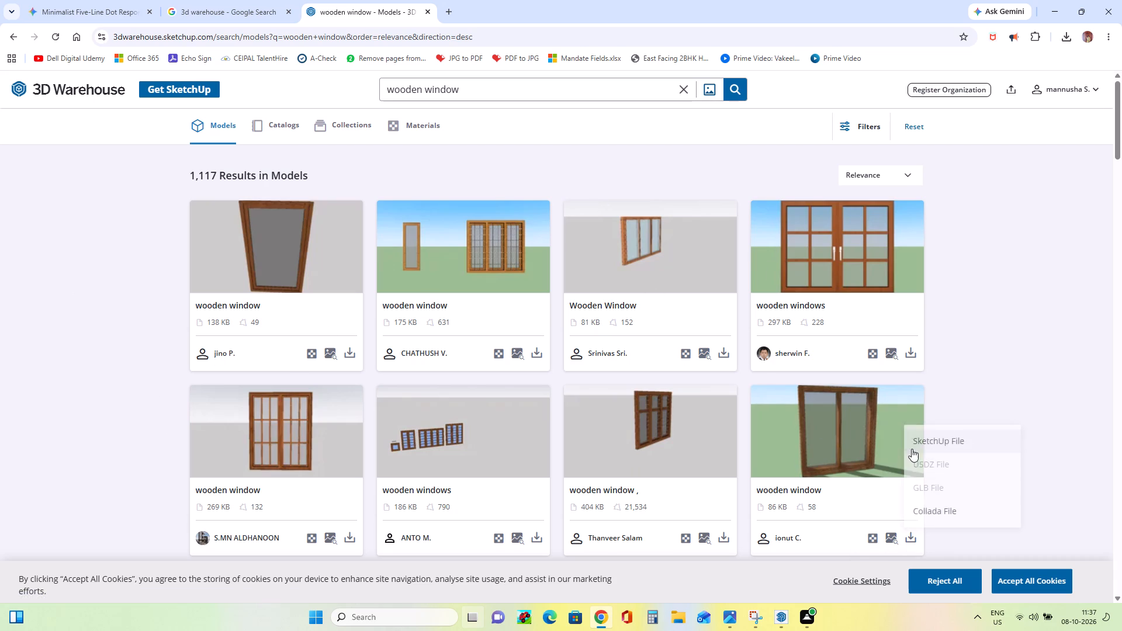
left_click(1064, 11)
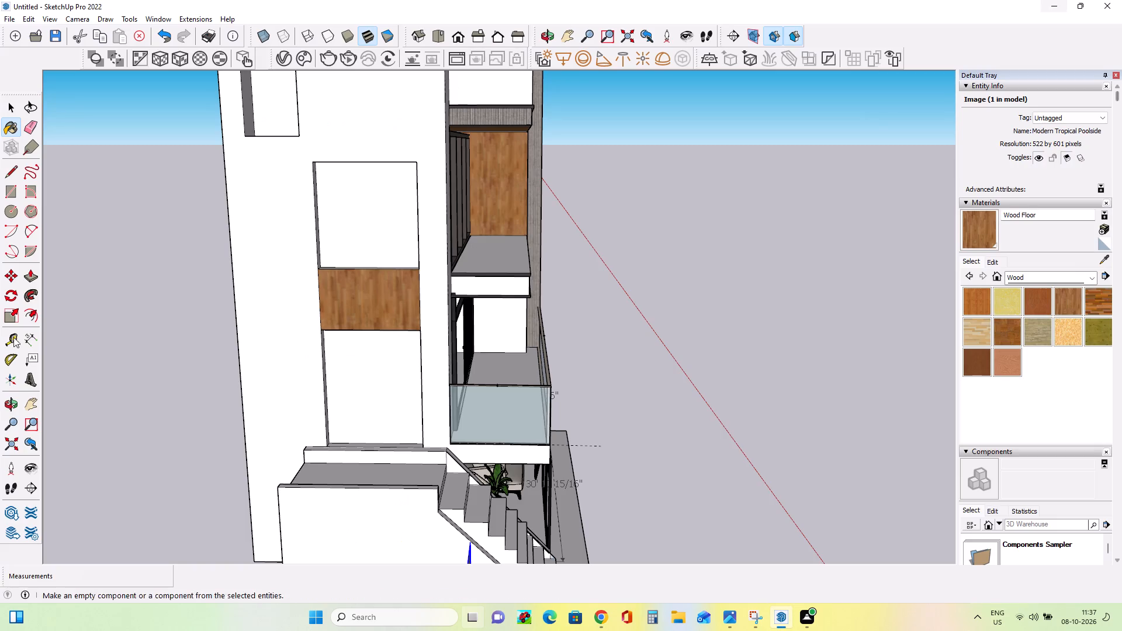
Import window+full from Downloads into the villa model and place it in the opening above the wood panel.
left_click(15, 18)
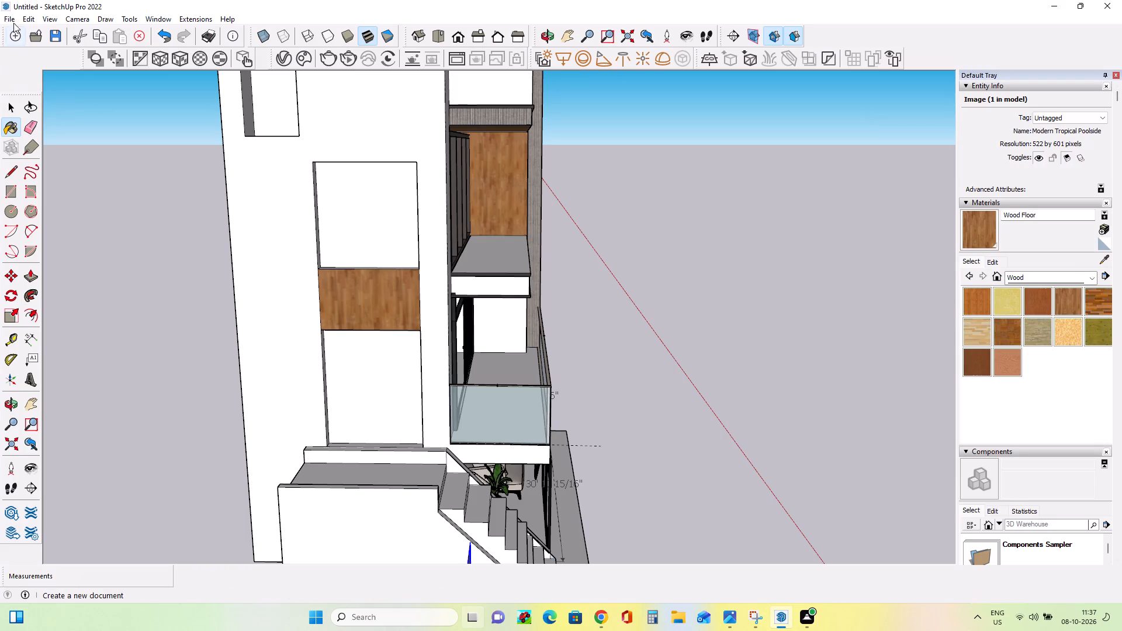
left_click(52, 223)
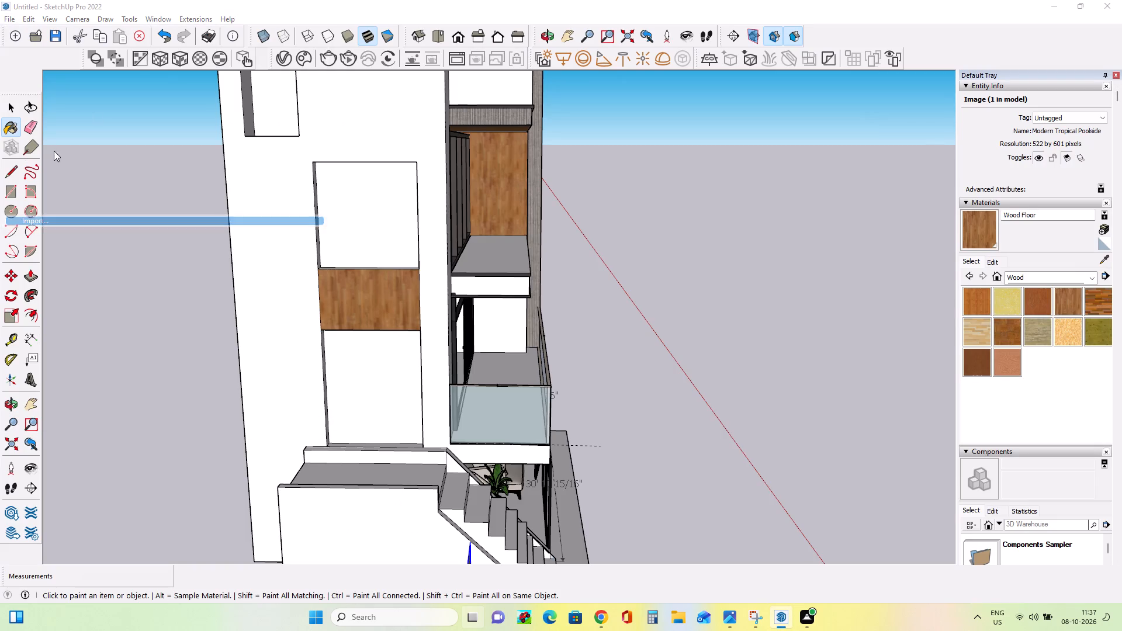
left_click(493, 268)
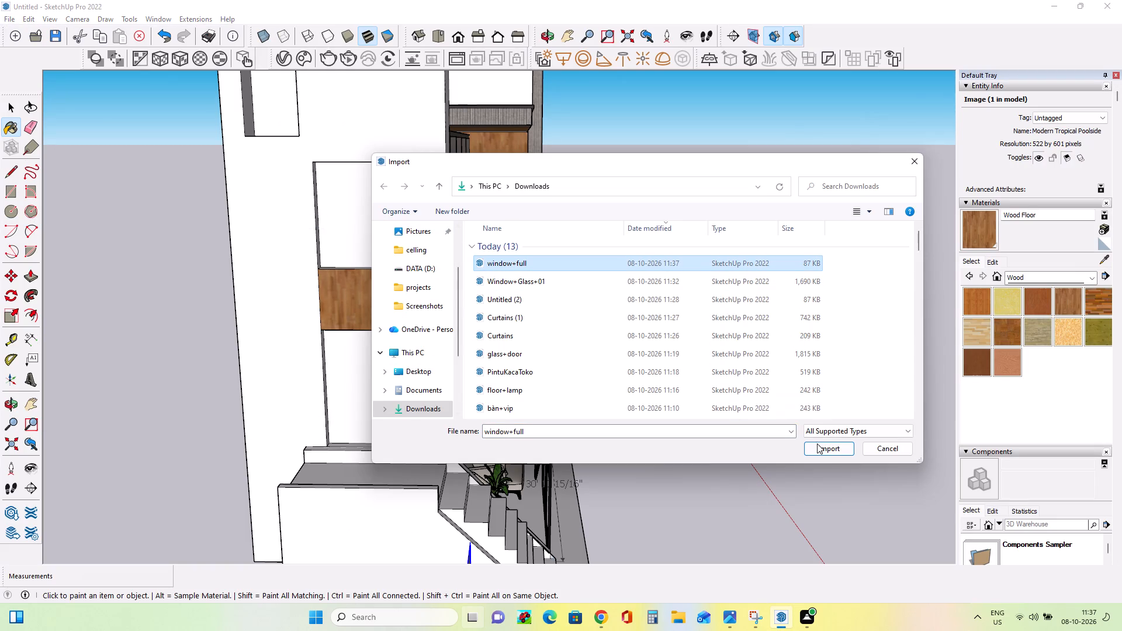
left_click(822, 448)
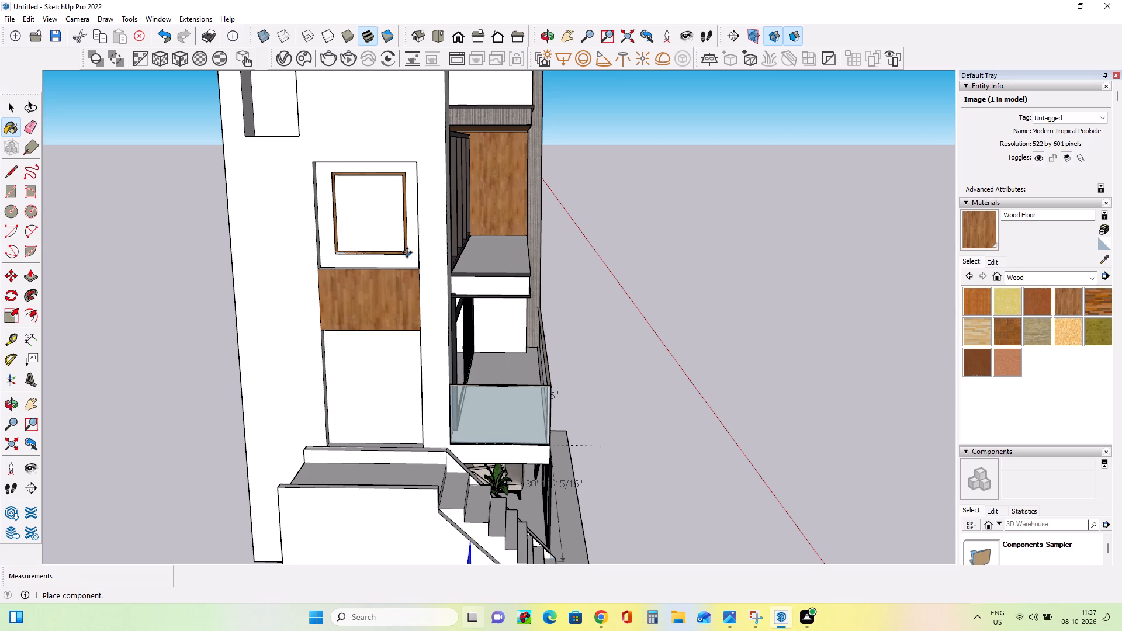
left_click(415, 268)
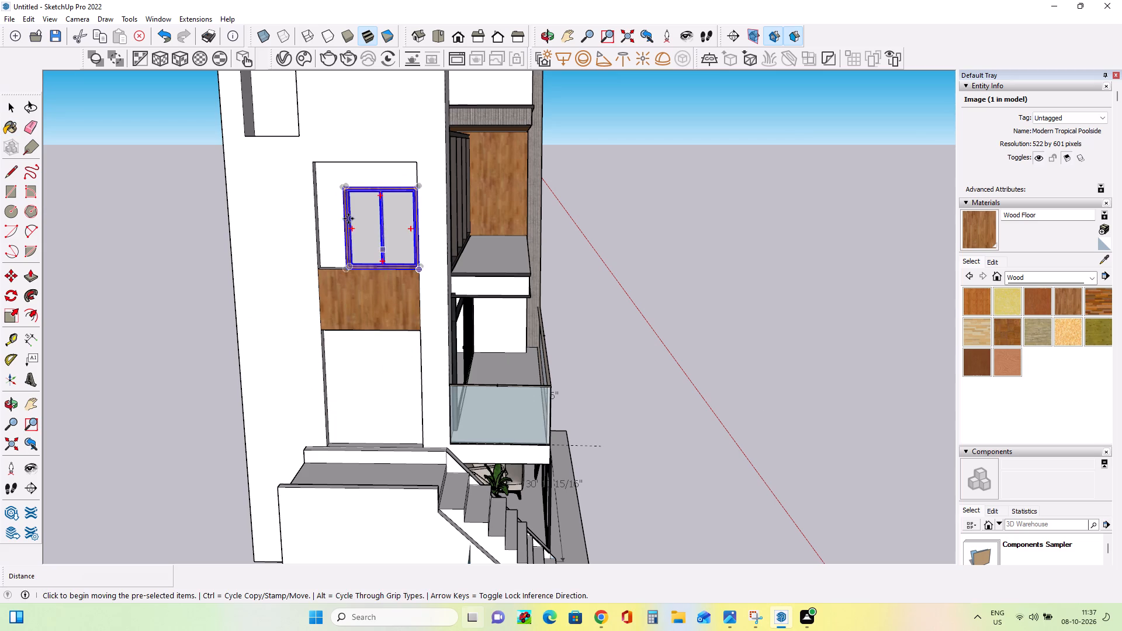
Scale the imported wooden window uniformly by about 1.36 to span the opening above the wood panel.
left_click(11, 310)
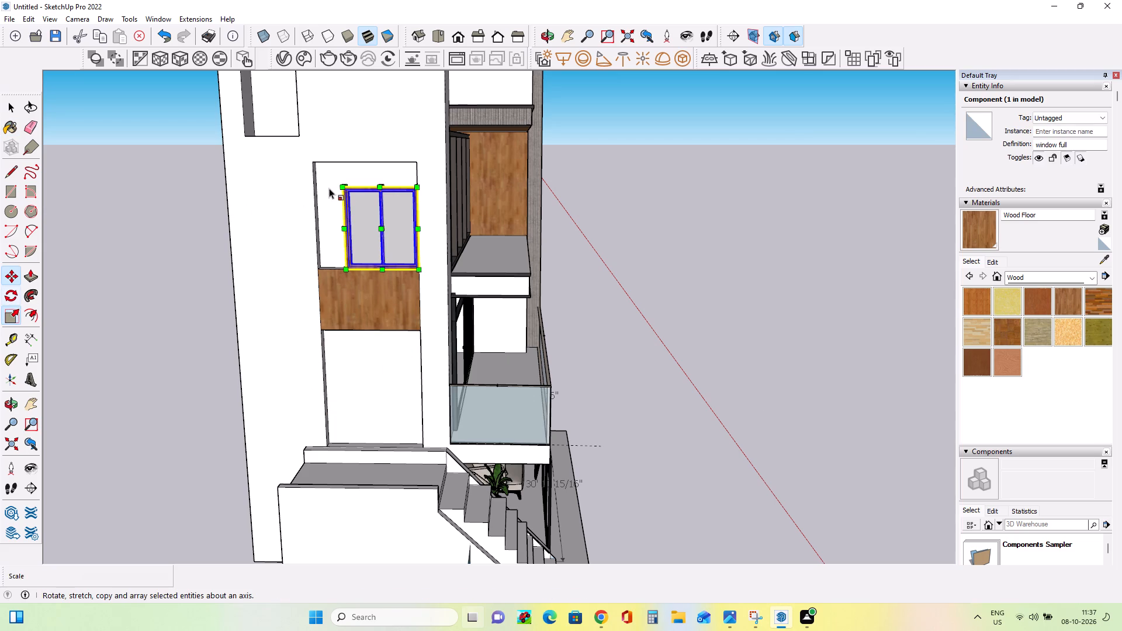
left_click(340, 183)
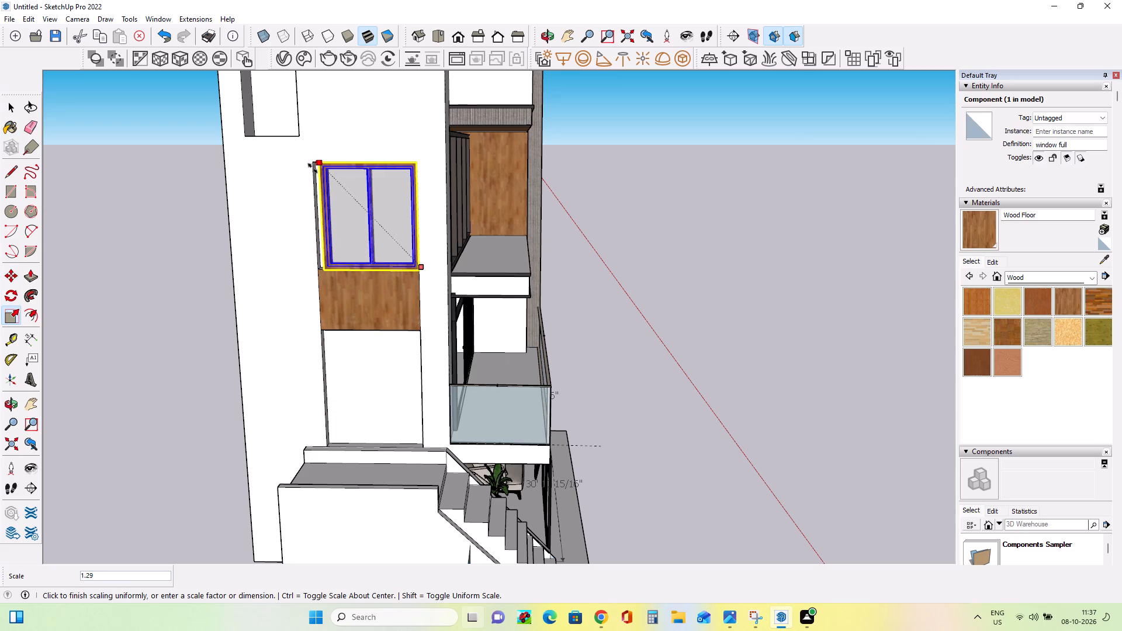
left_click(302, 167)
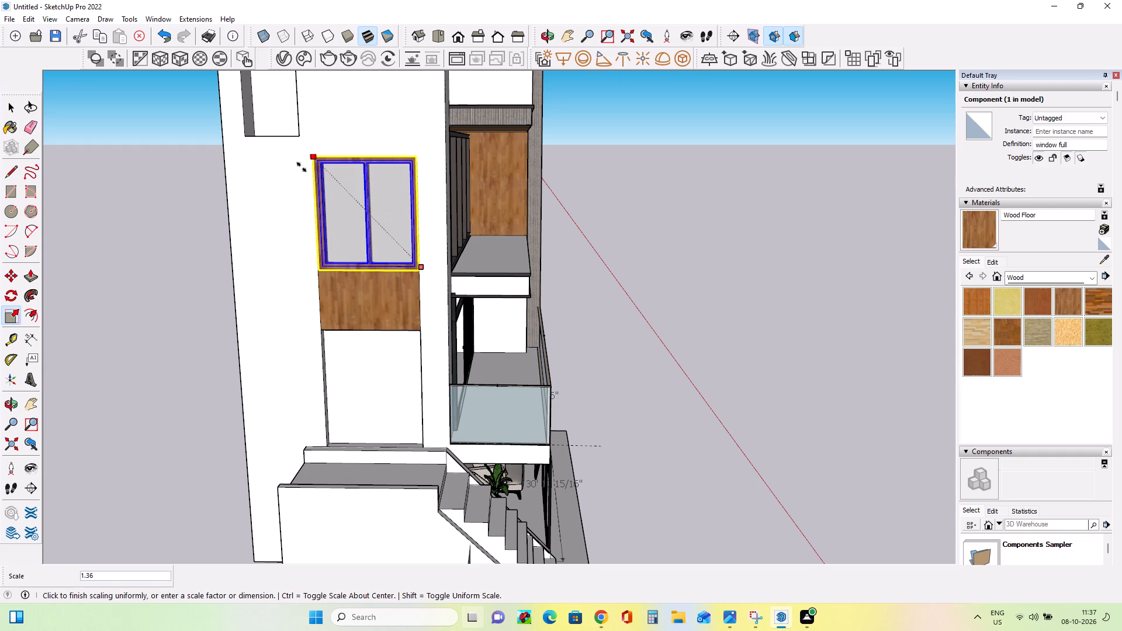
Move the wooden window about 5 9/16" so its lower corner meets the lower corner of the opening.
middle_click_drag(321, 234, 523, 233)
scroll(390, 197, "up", 7)
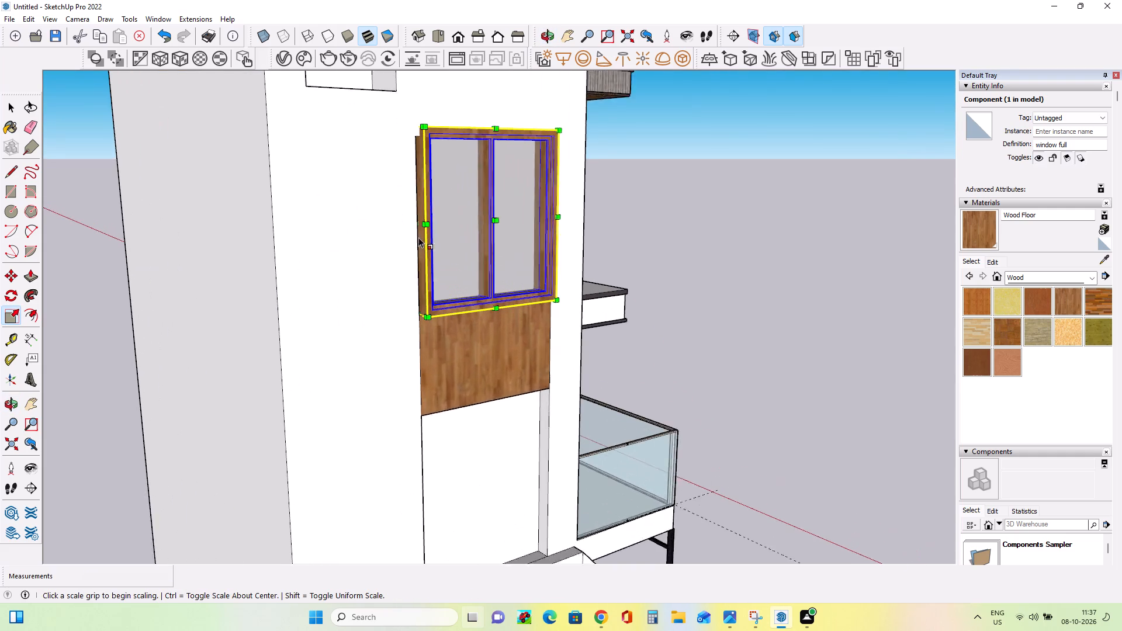
left_click(9, 276)
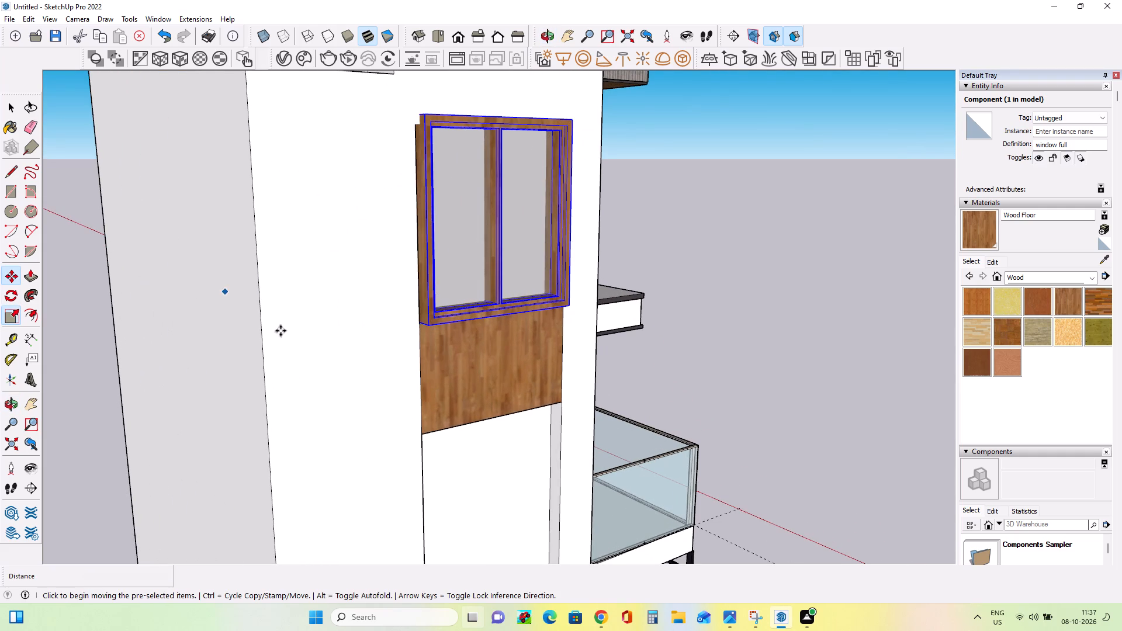
left_click(429, 326)
left_click(421, 321)
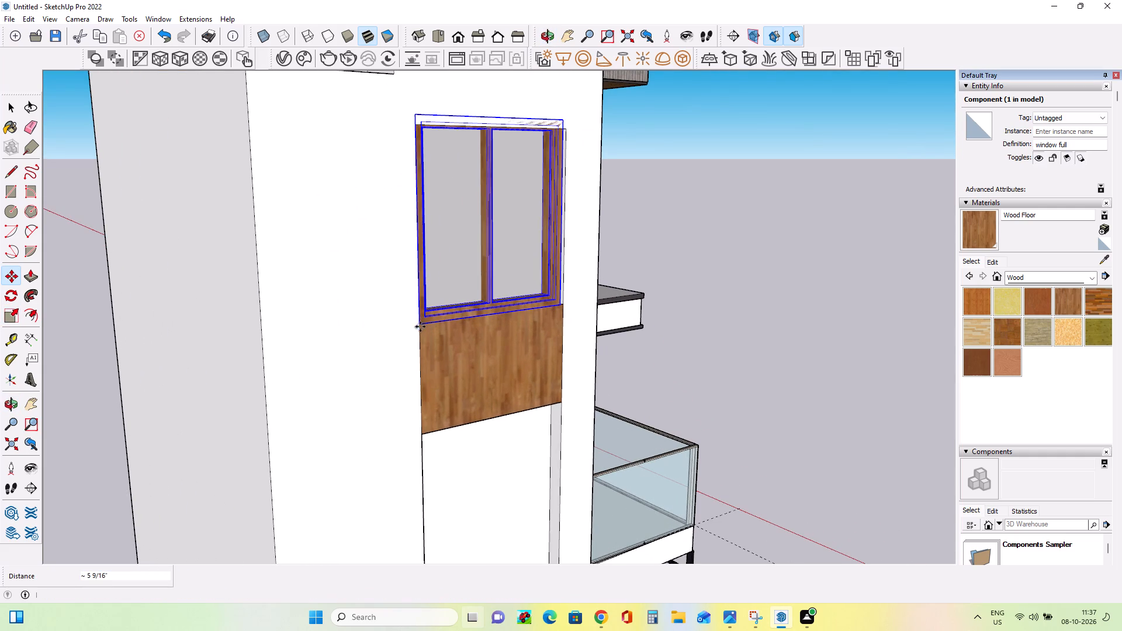
Scale the wooden window's height by about 0.99 from its top edge to fit the opening.
left_click(9, 319)
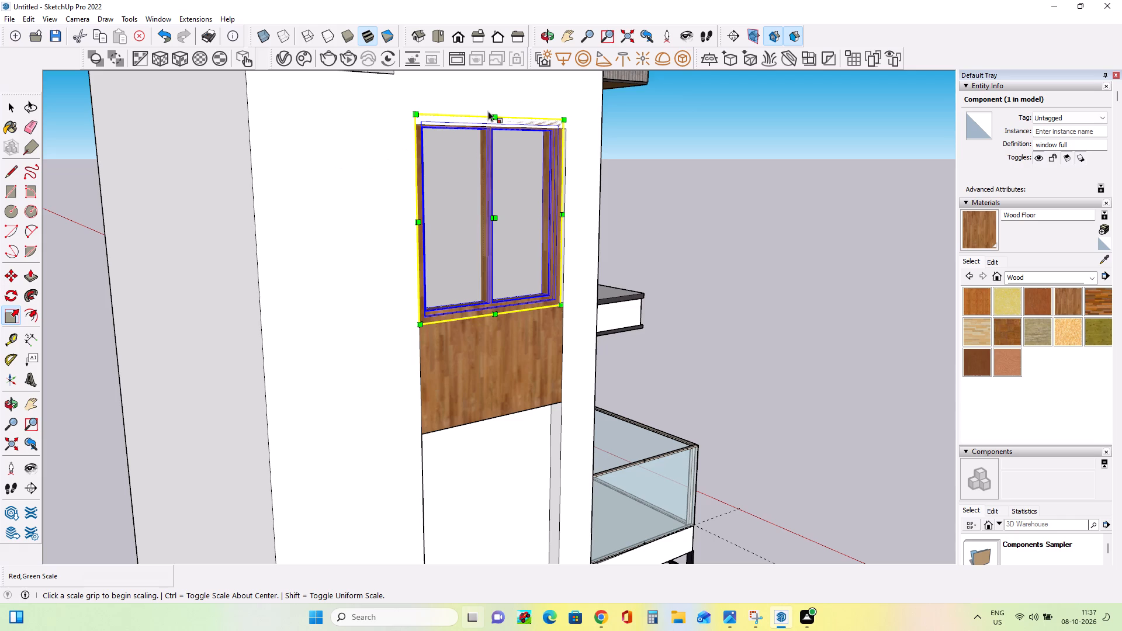
left_click_drag(498, 115, 496, 120)
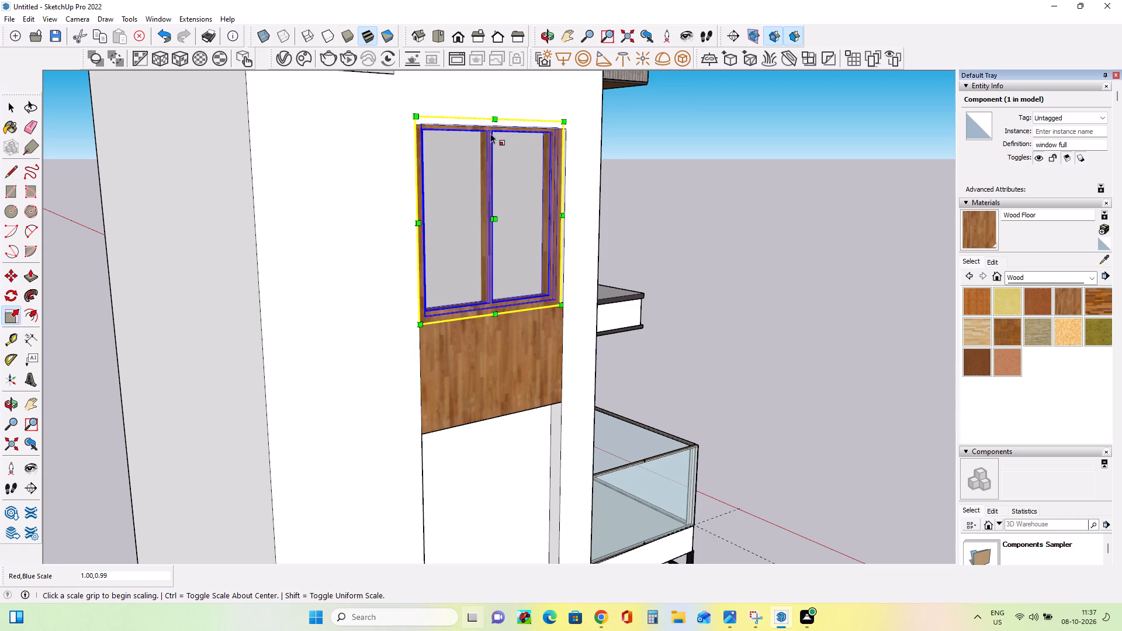
left_click(490, 136)
Copy the wooden window about 14' 4 11/16" down into the opening below the wood panel.
middle_click_drag(454, 272, 373, 239)
scroll(377, 266, "down", 3)
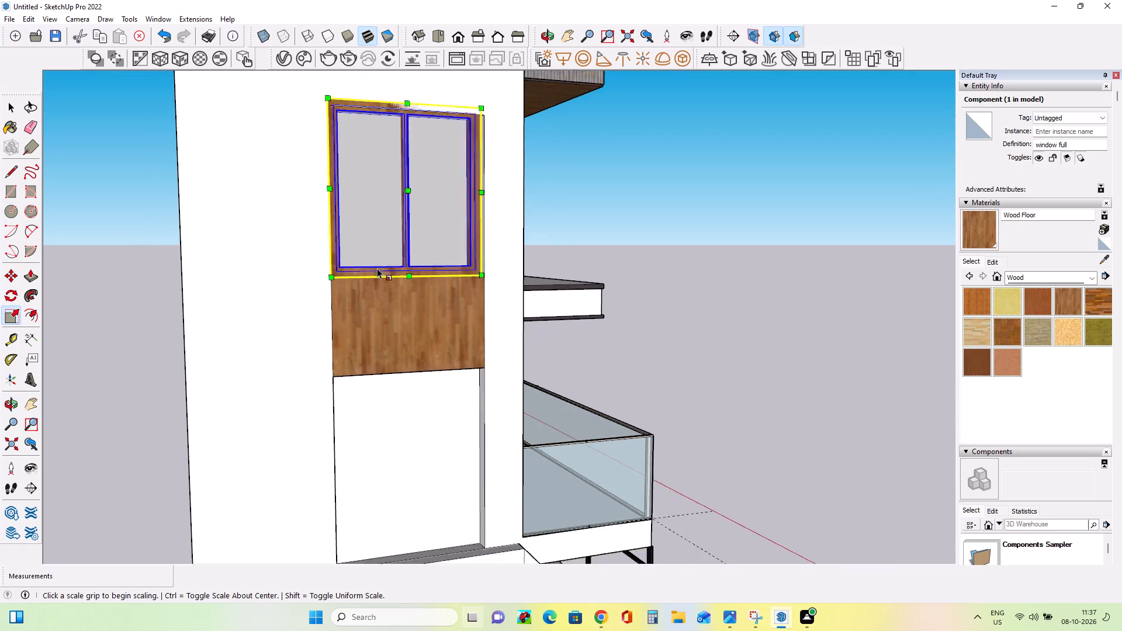
scroll(377, 268, "down", 9)
middle_click_drag(468, 425, 296, 483)
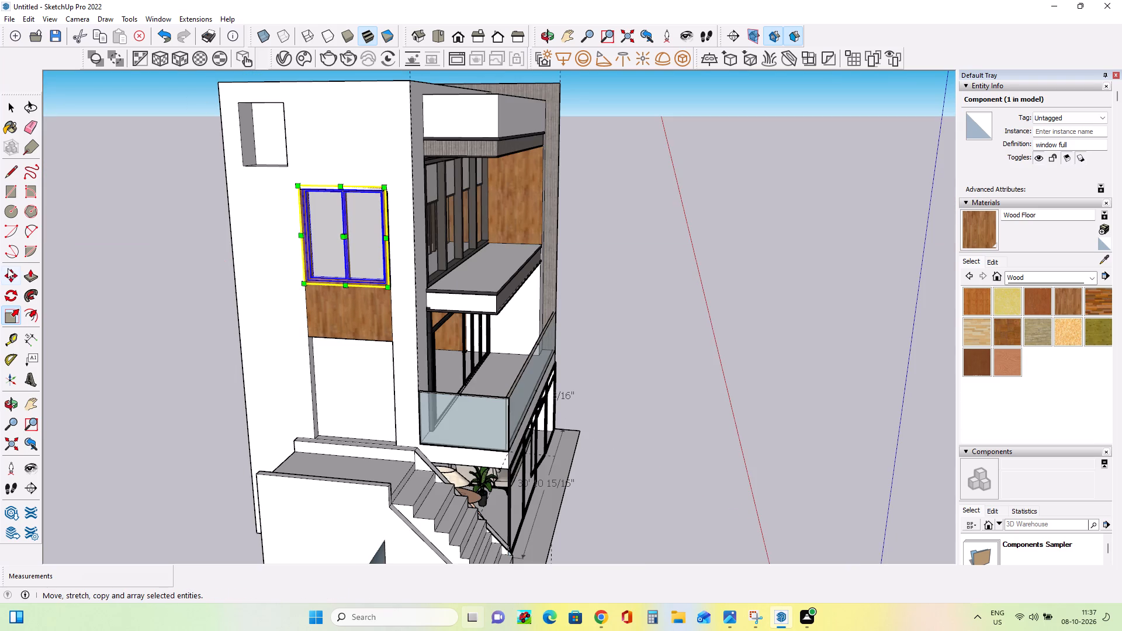
left_click(12, 276)
left_click(392, 287)
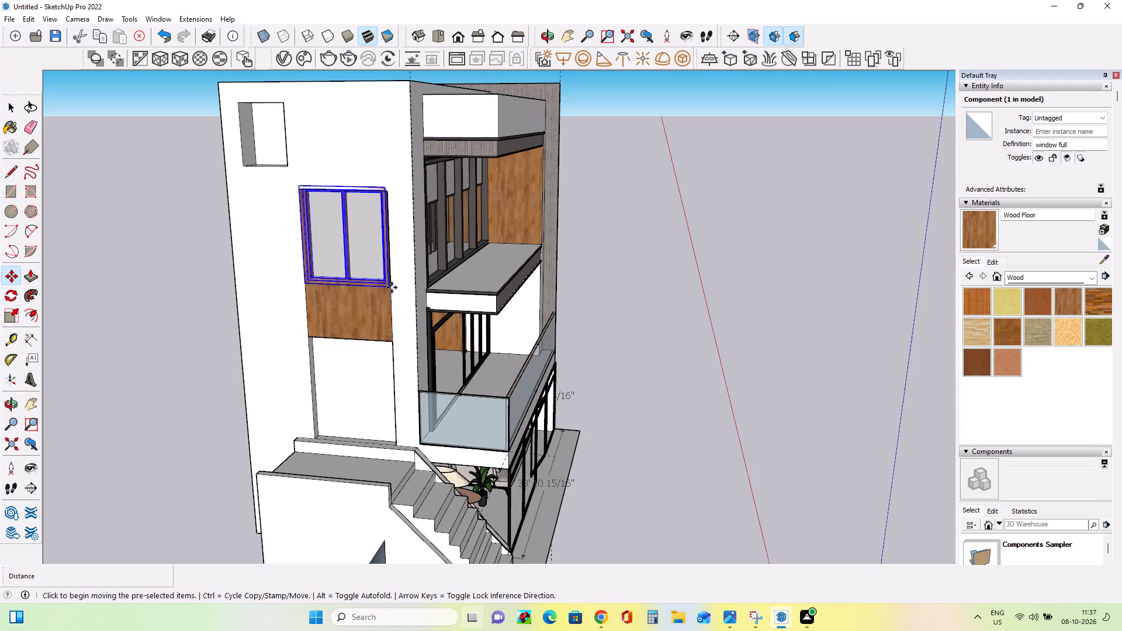
key("m")
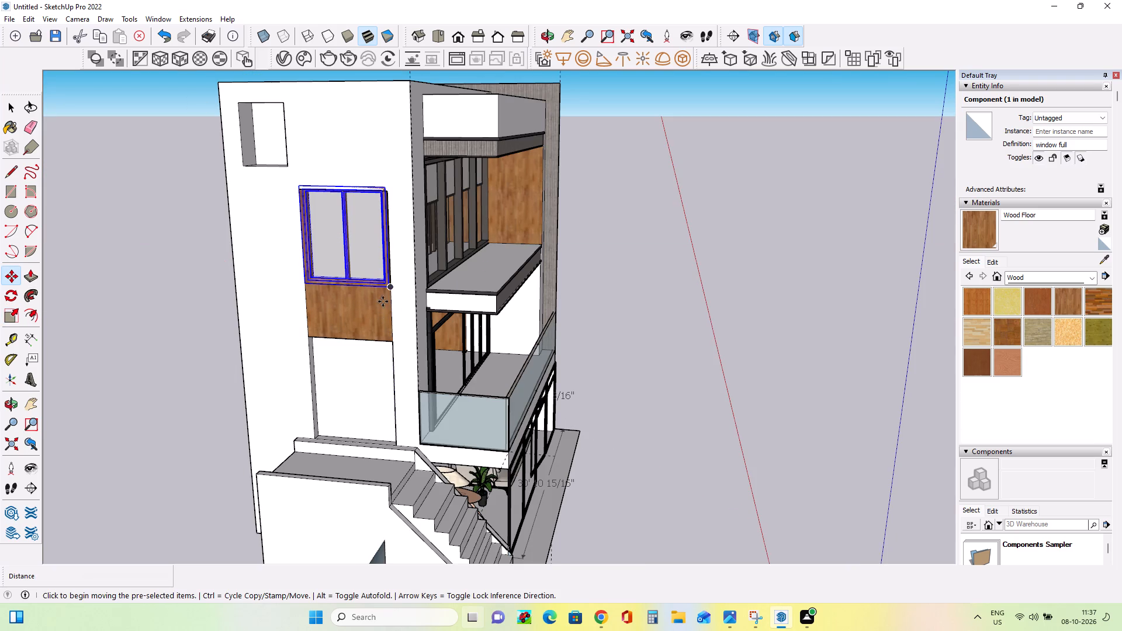
left_click(385, 290)
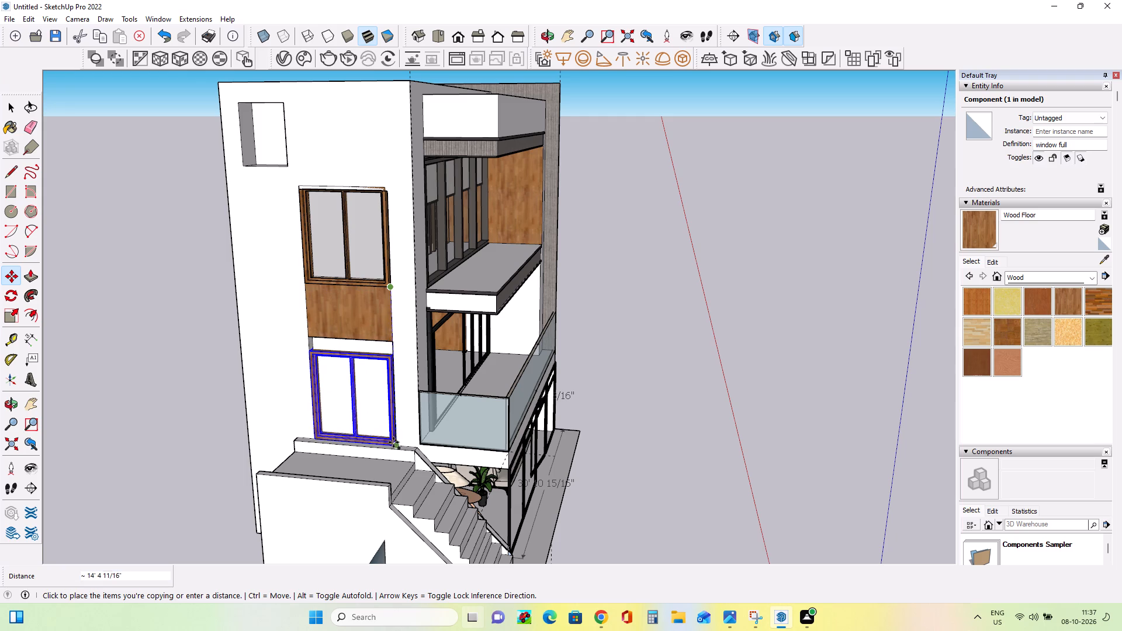
left_click(393, 442)
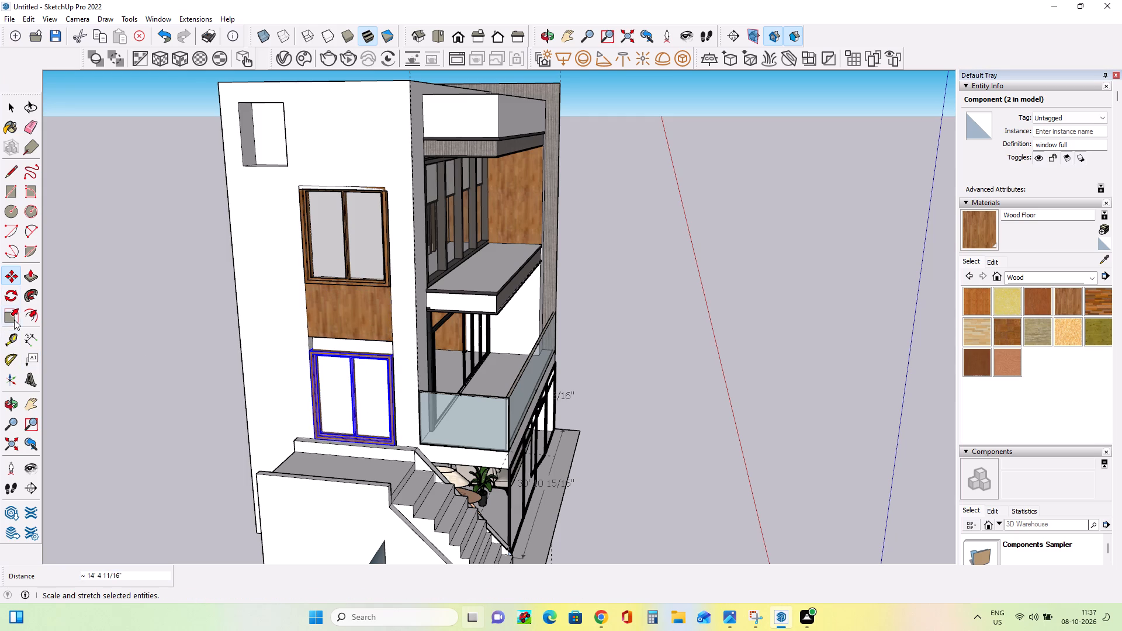
Scale the lower wooden window's height by about 1.15 from its top edge up to the wood panel.
left_click(14, 320)
scroll(349, 346, "up", 11)
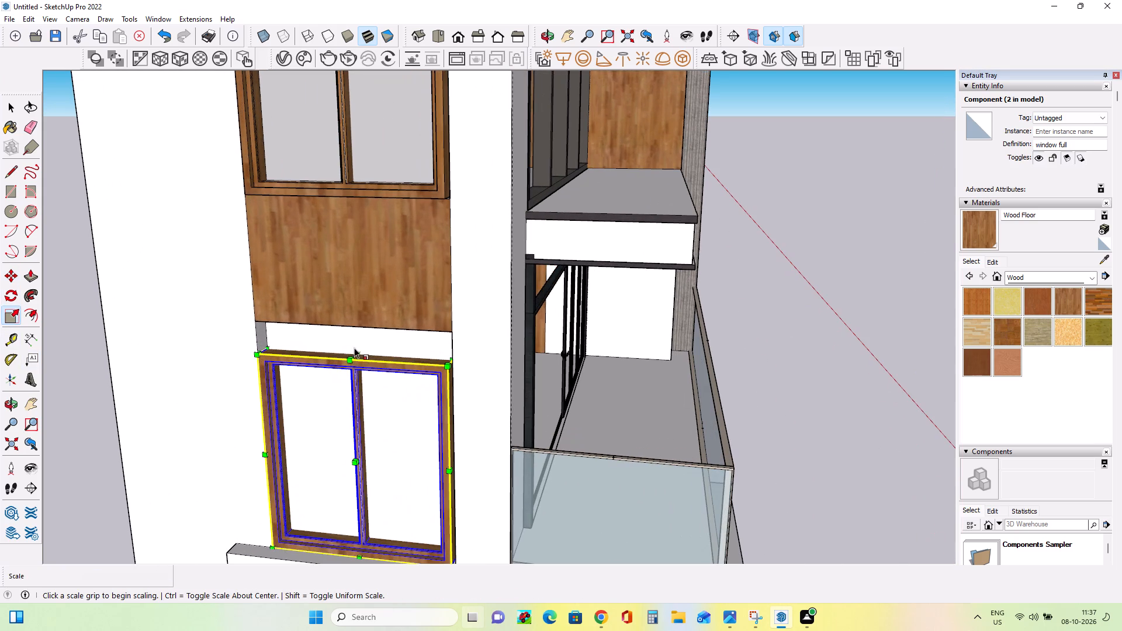
scroll(351, 357, "up", 4)
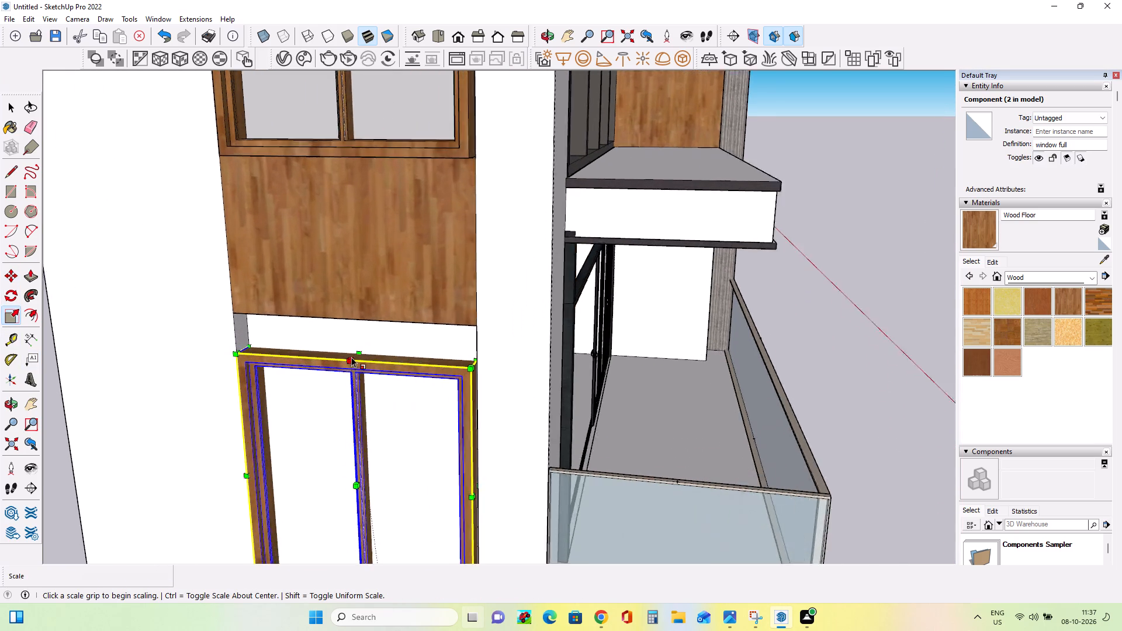
scroll(351, 357, "up", 4)
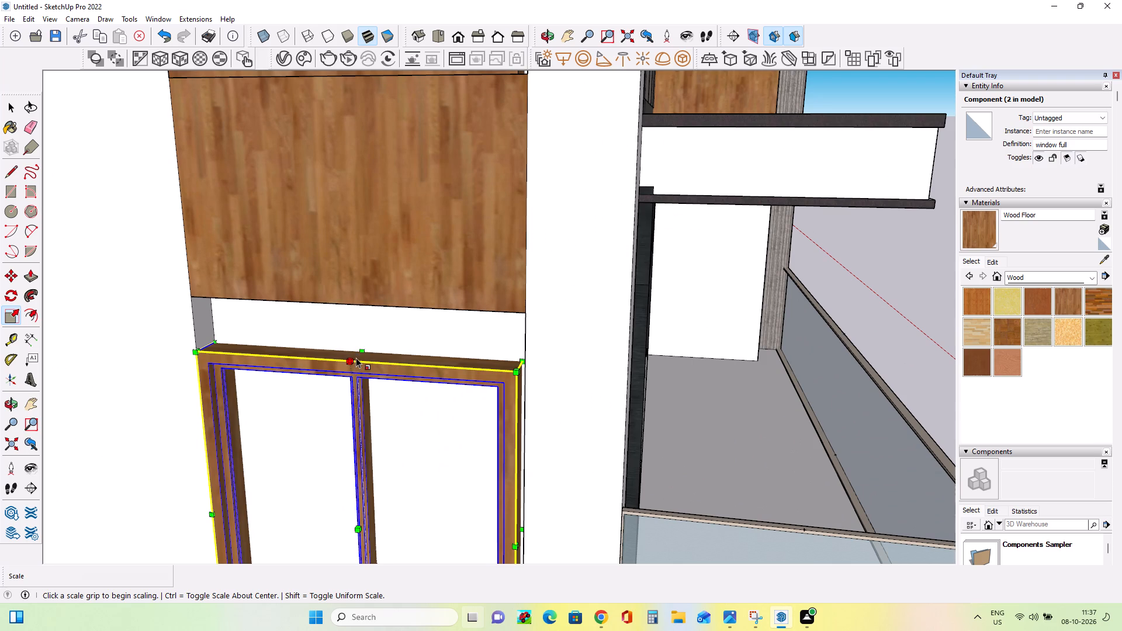
scroll(357, 355, "up", 9)
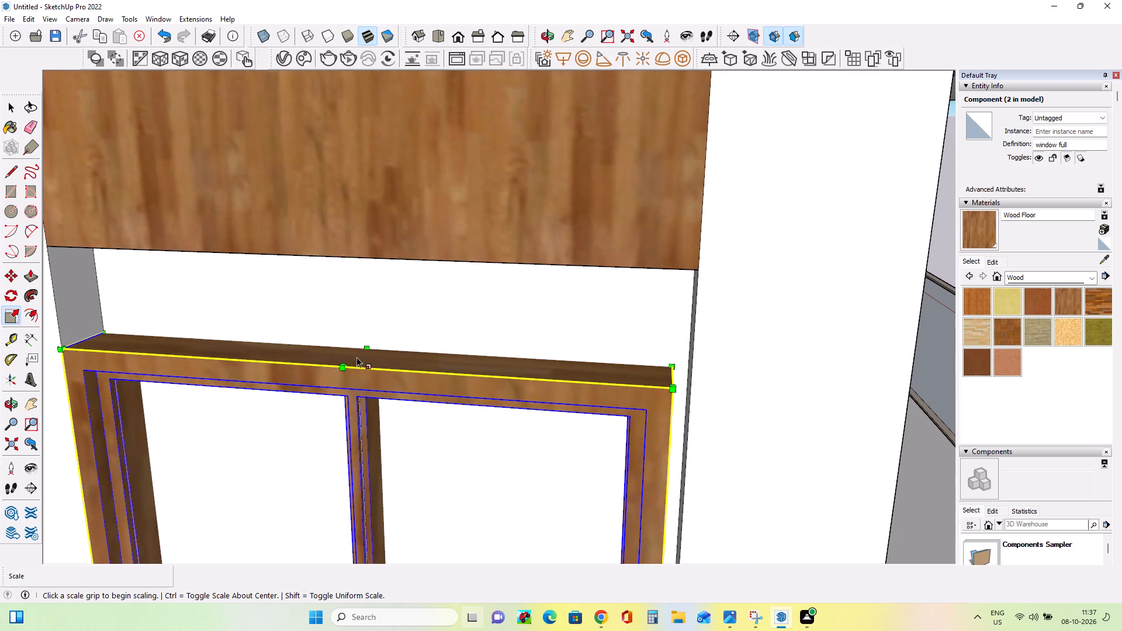
left_click(370, 345)
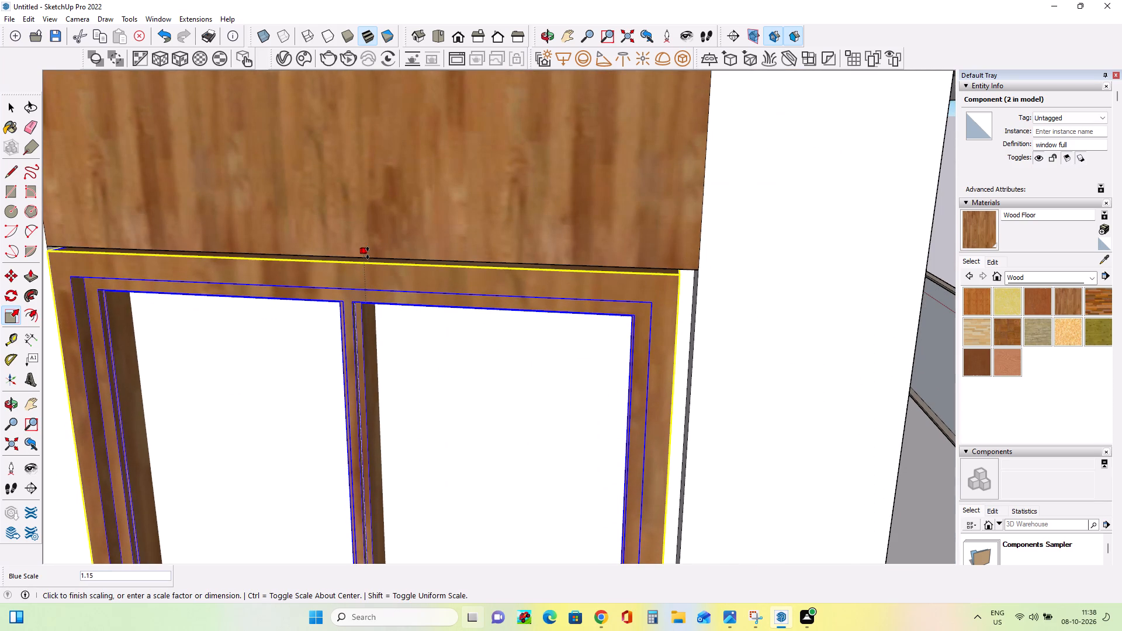
left_click(373, 244)
Scale the lower wooden window's width by about 1.02 to reach the side edge of its opening, and deselect it.
scroll(393, 341, "down", 2)
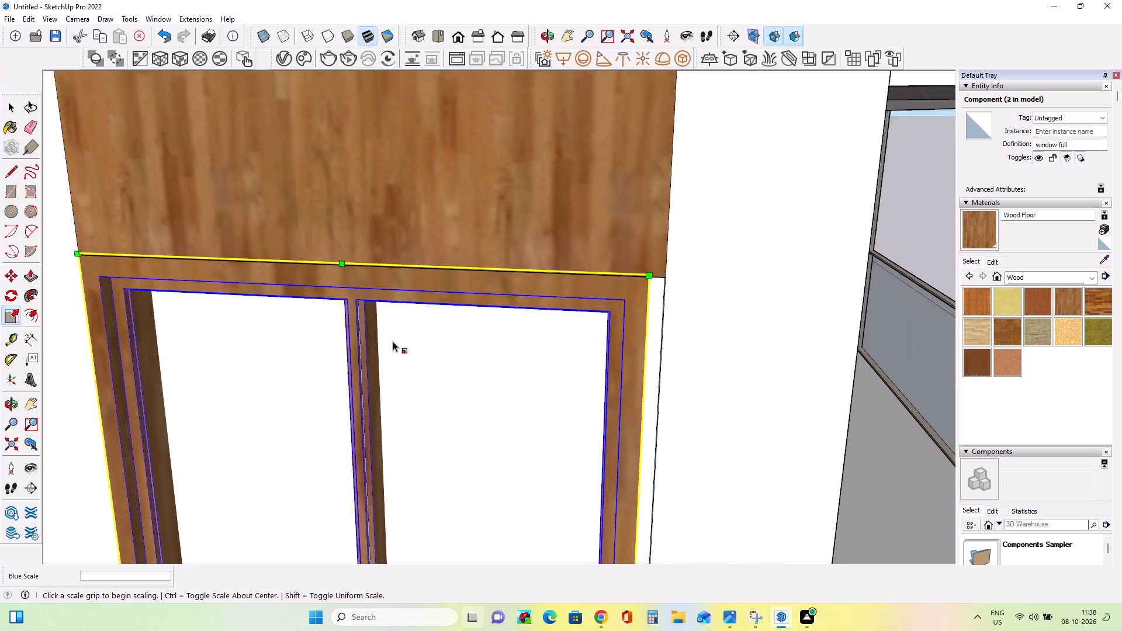
scroll(393, 341, "down", 17)
scroll(390, 345, "up", 1)
scroll(523, 528, "up", 5)
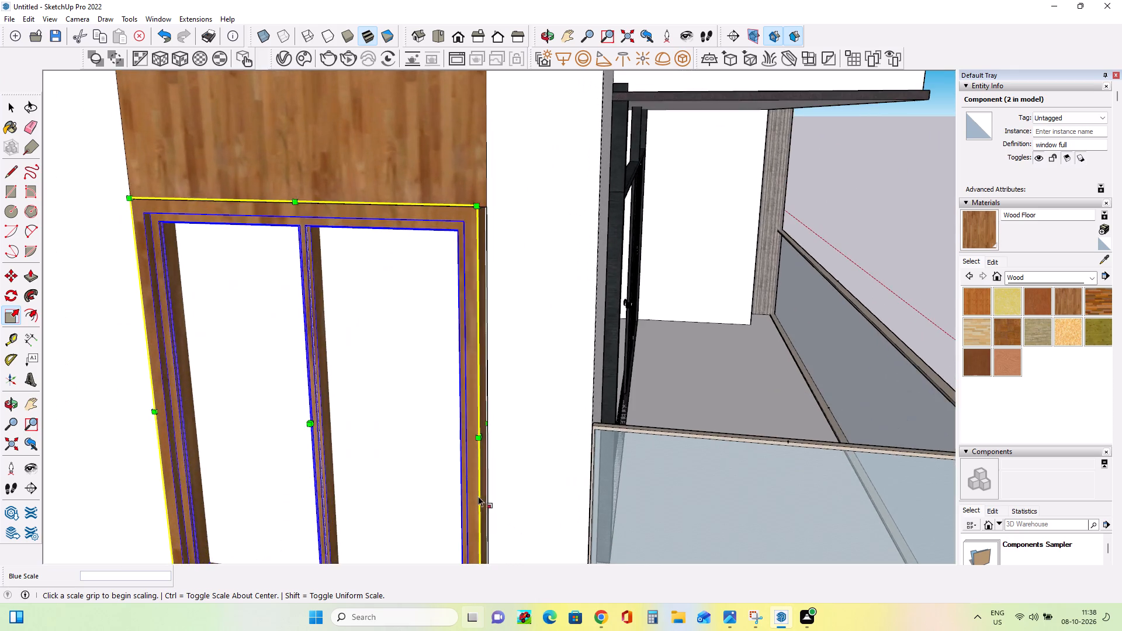
scroll(496, 475, "up", 3)
middle_click_drag(480, 477, 415, 487)
scroll(468, 411, "up", 2)
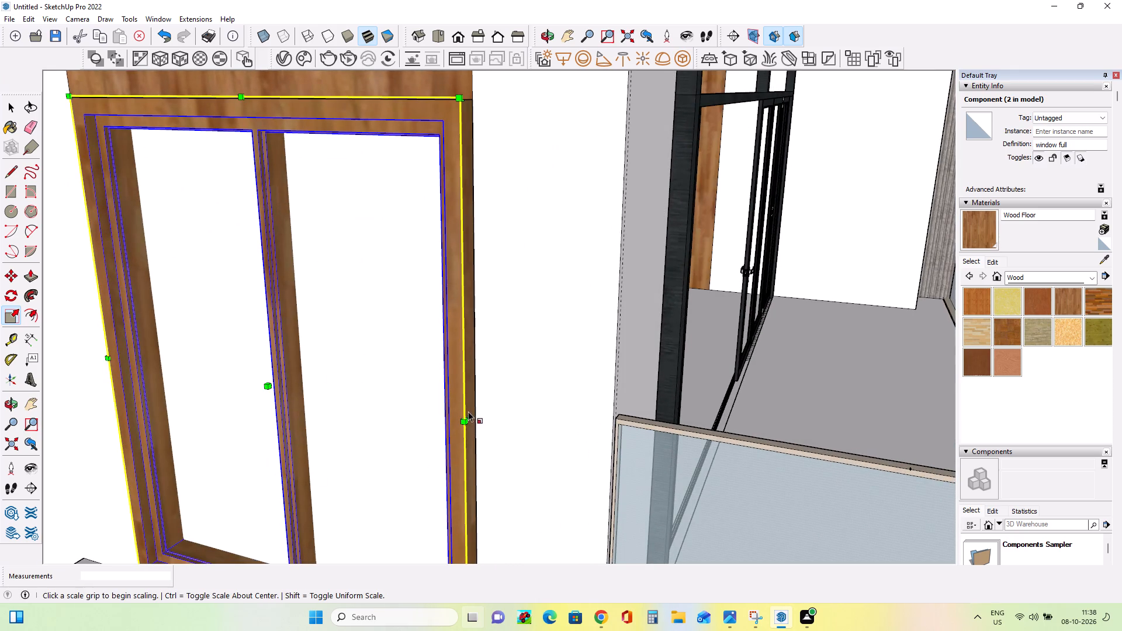
scroll(468, 411, "up", 2)
left_click(467, 423)
left_click(482, 422)
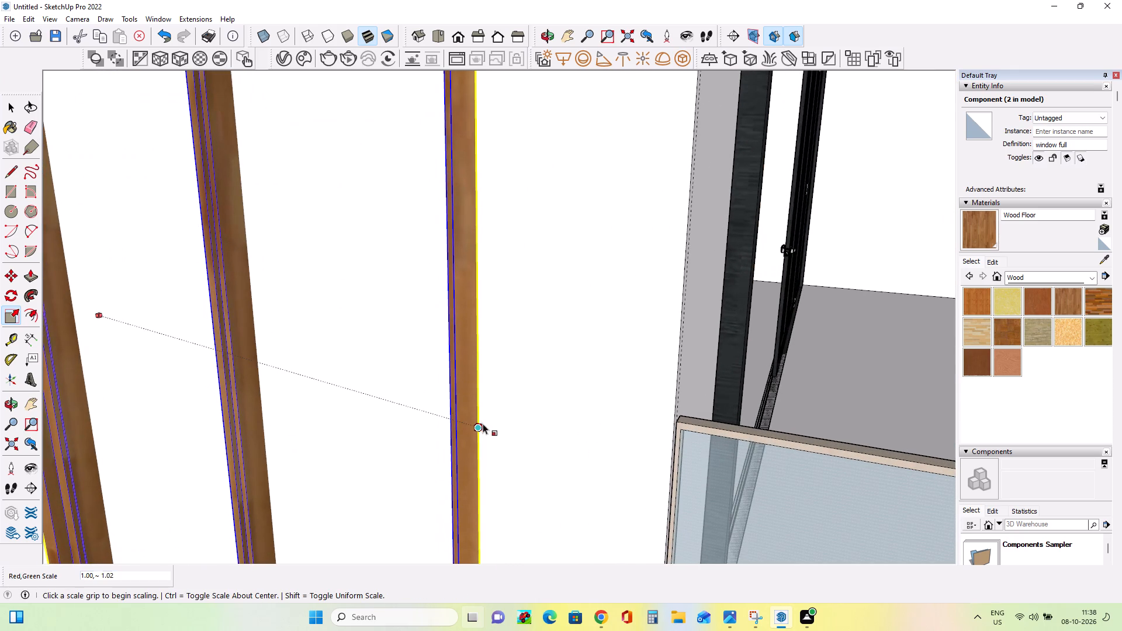
scroll(553, 427, "down", 11)
scroll(552, 425, "up", 1)
scroll(552, 425, "down", 14)
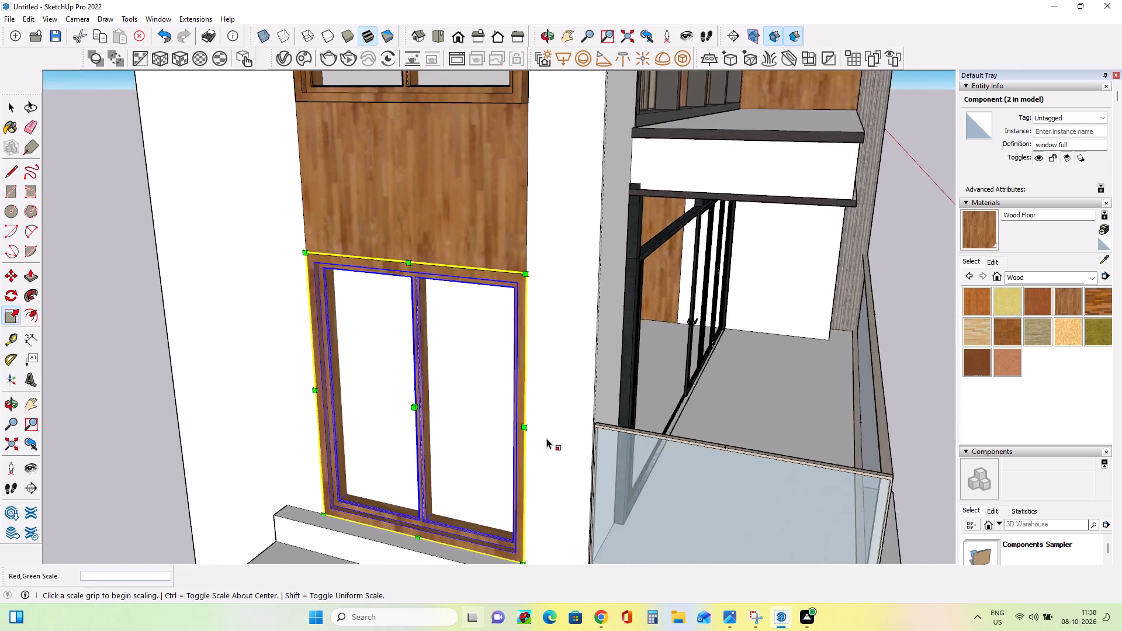
scroll(546, 438, "down", 19)
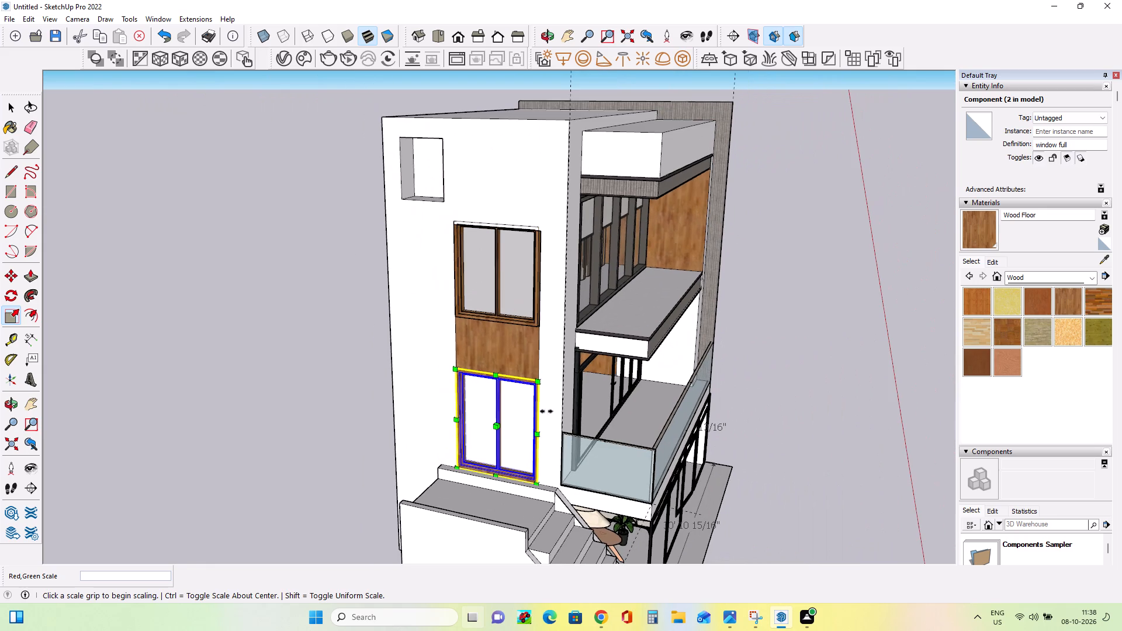
left_click(10, 109)
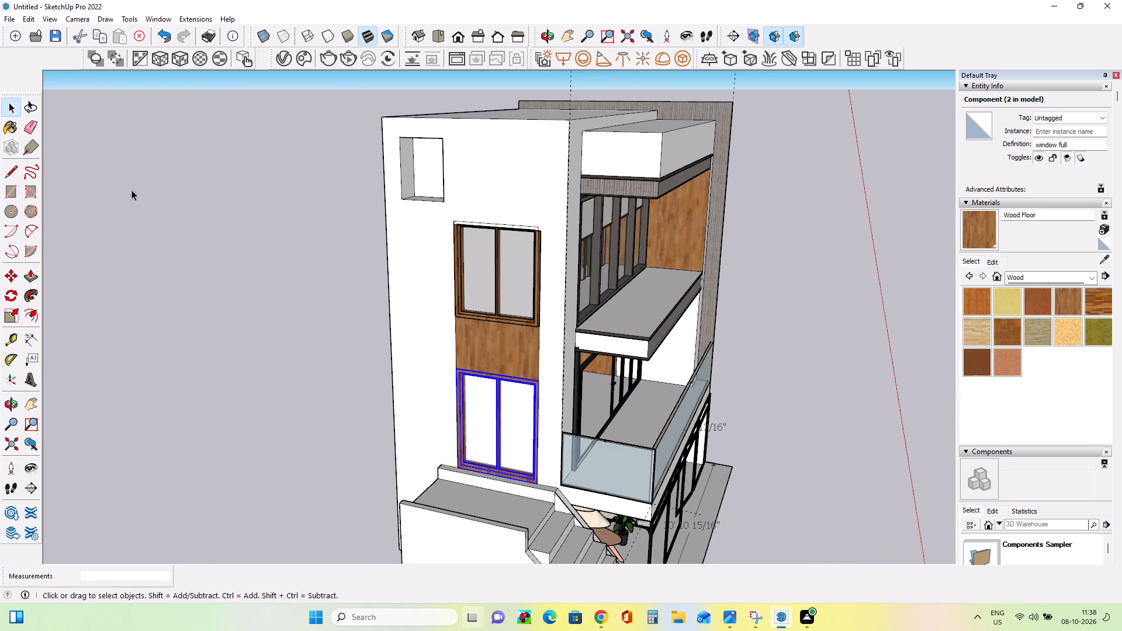
left_click(133, 198)
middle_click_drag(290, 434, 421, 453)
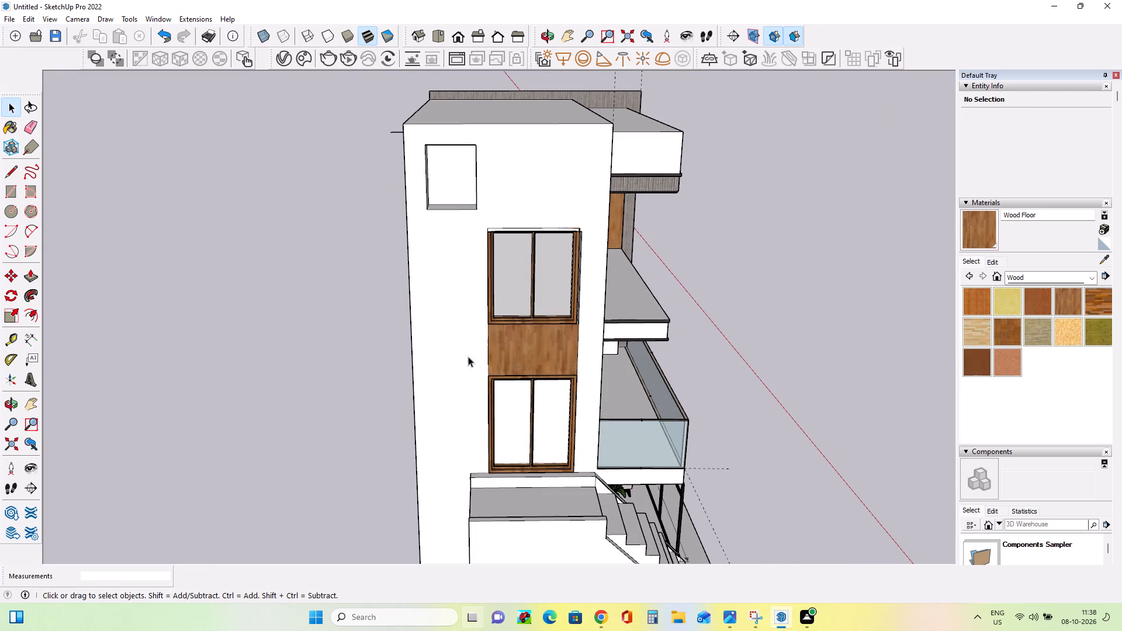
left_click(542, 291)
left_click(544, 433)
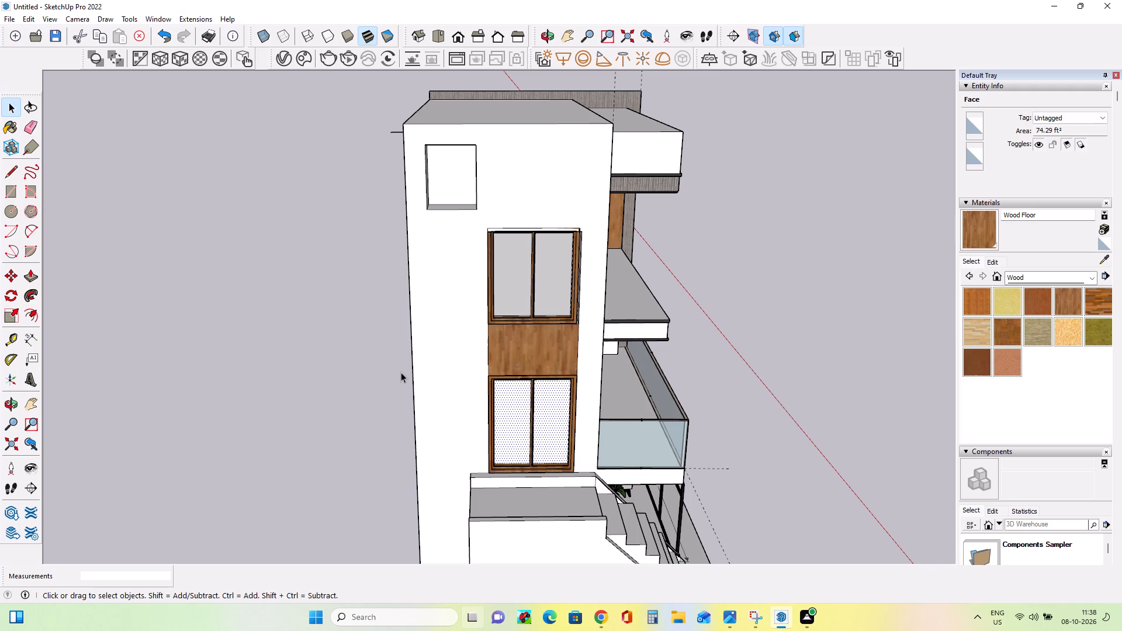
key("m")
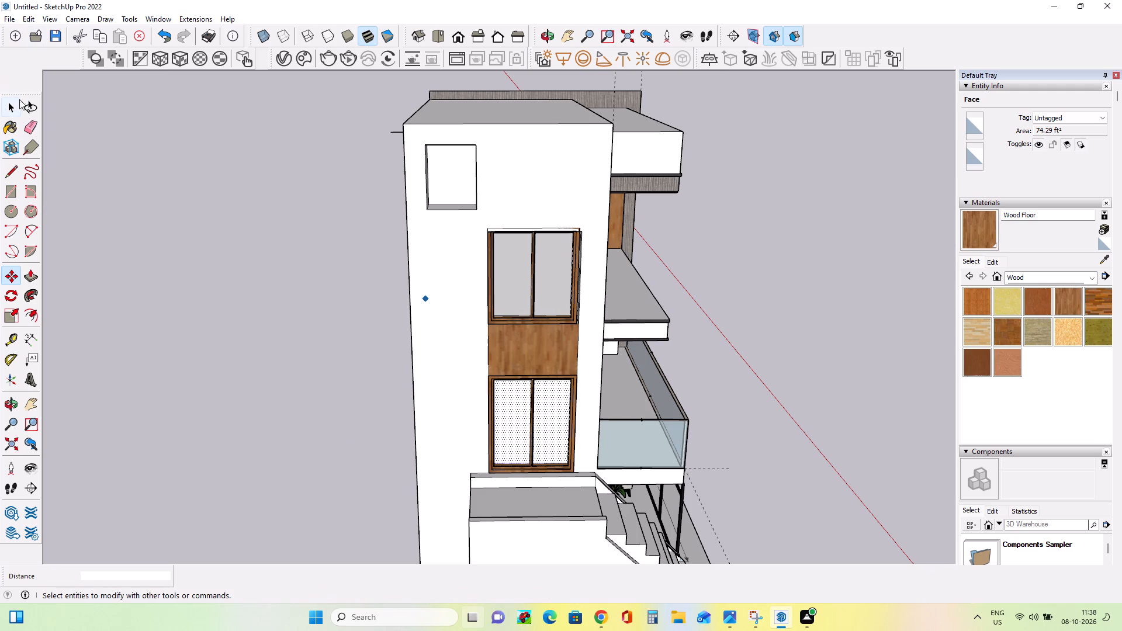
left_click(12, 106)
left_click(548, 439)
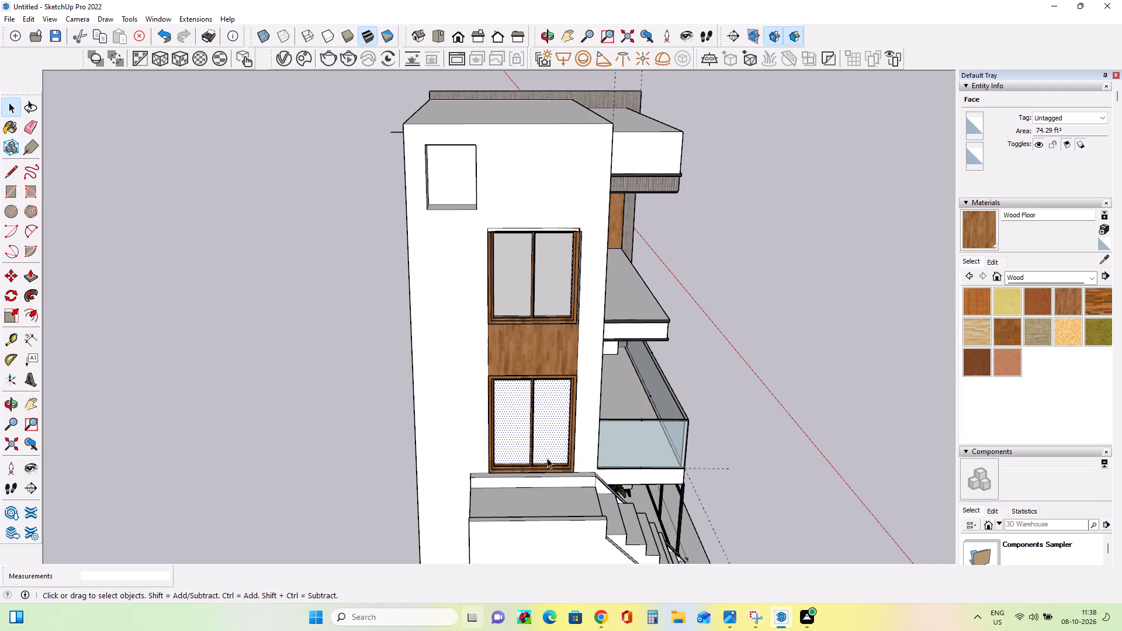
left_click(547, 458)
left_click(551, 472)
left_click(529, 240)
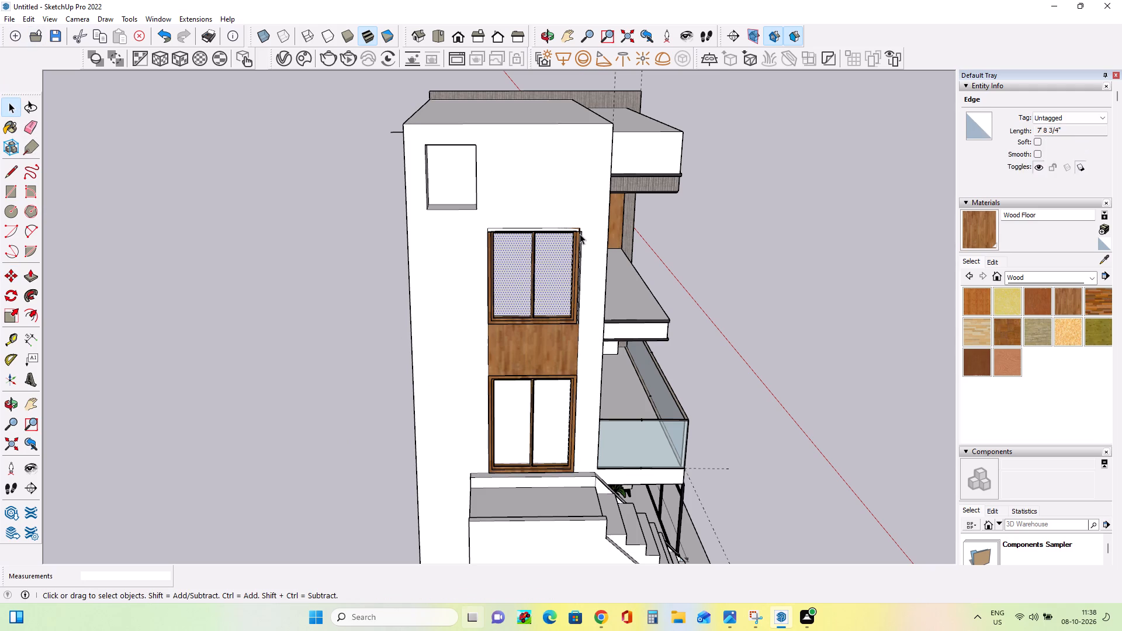
Scale the height of the wooden window above the wood panel slightly from its top edge to fit the opening.
left_click(580, 234)
scroll(542, 214, "up", 12)
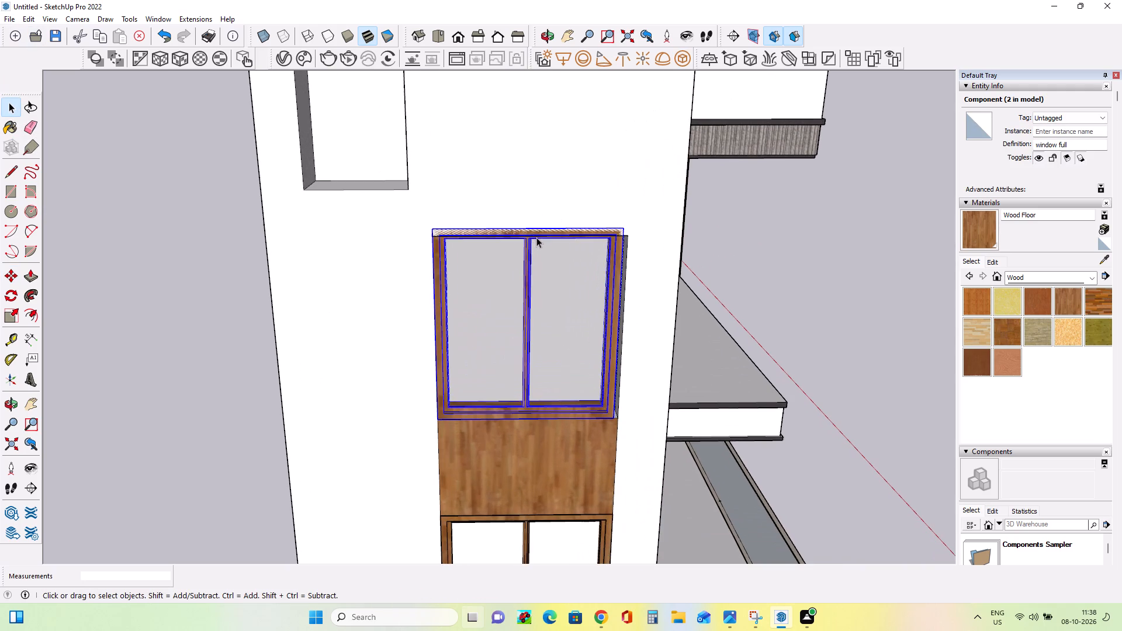
left_click(13, 313)
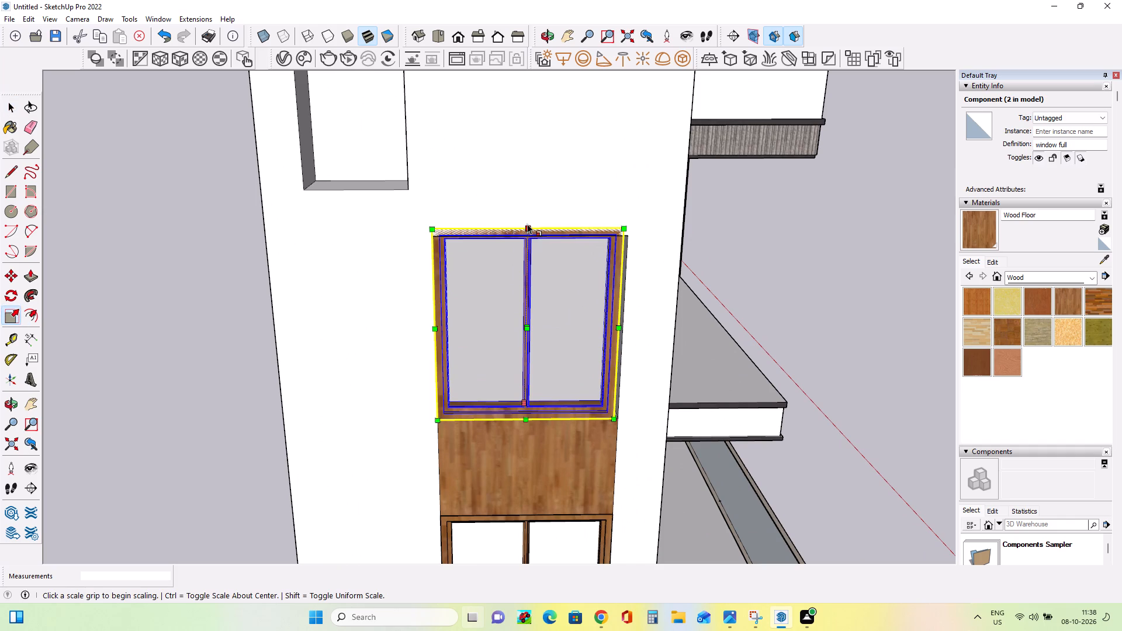
left_click(528, 223)
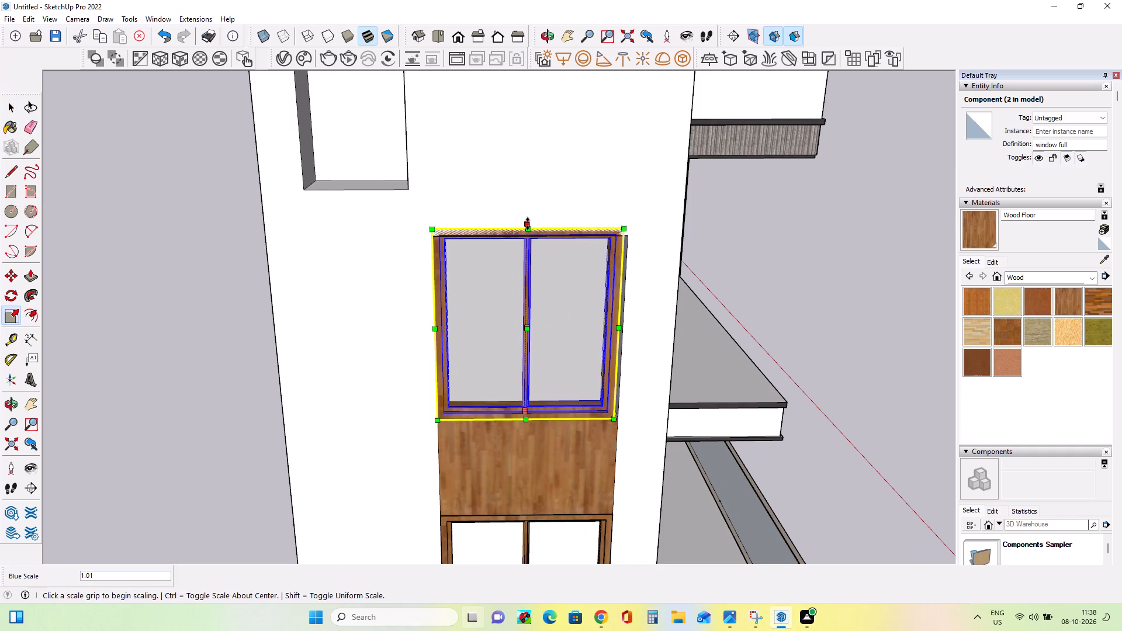
left_click(529, 231)
Move the wooden window above the wood panel about 2 1/4" so its lower corner meets the balcony-side corner of the opening.
scroll(652, 385, "up", 1)
middle_click_drag(652, 385, 535, 352)
scroll(493, 371, "up", 4)
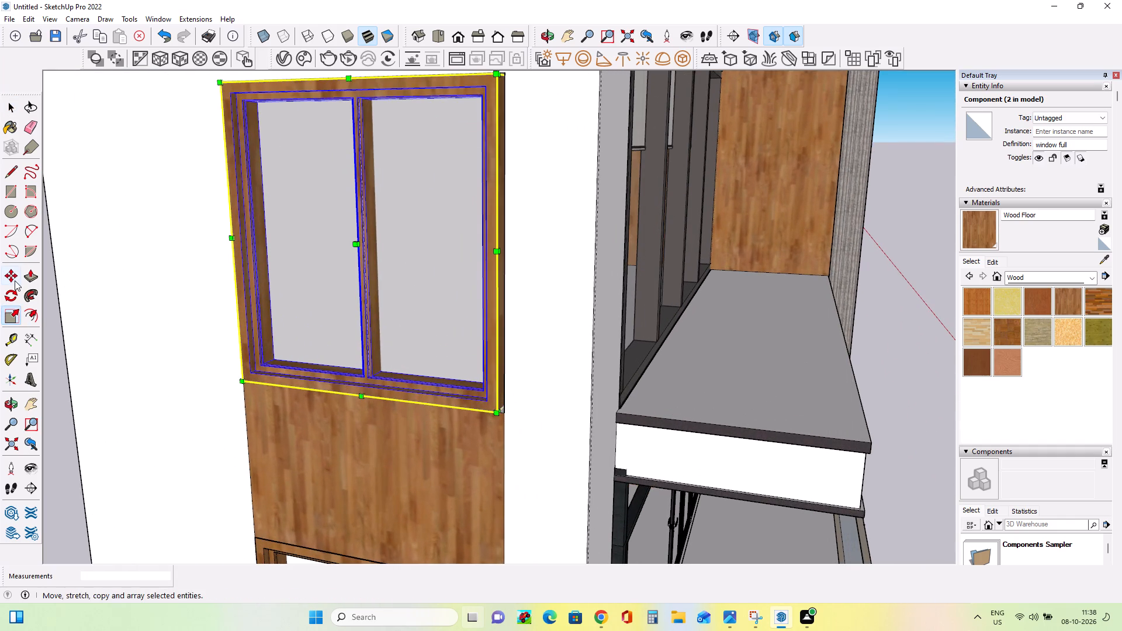
left_click(15, 280)
left_click(498, 412)
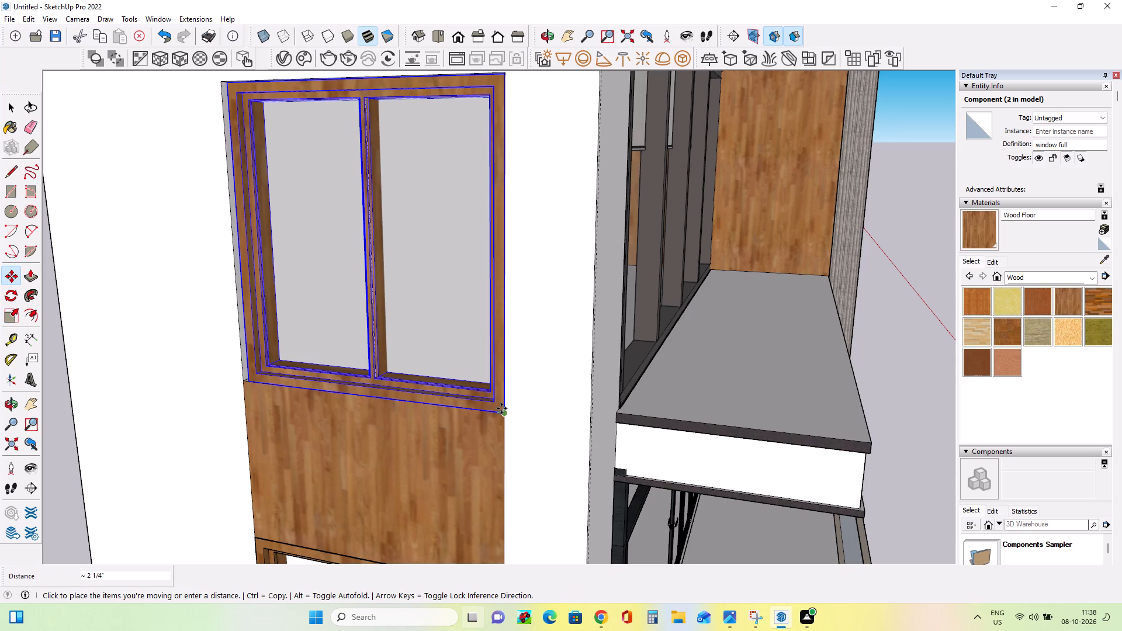
left_click(501, 408)
Scale the same window's width from its free side to close the remaining gap to the opening's edge.
scroll(254, 387, "up", 7)
middle_click_drag(259, 395, 345, 431)
left_click(14, 311)
scroll(342, 227, "down", 3)
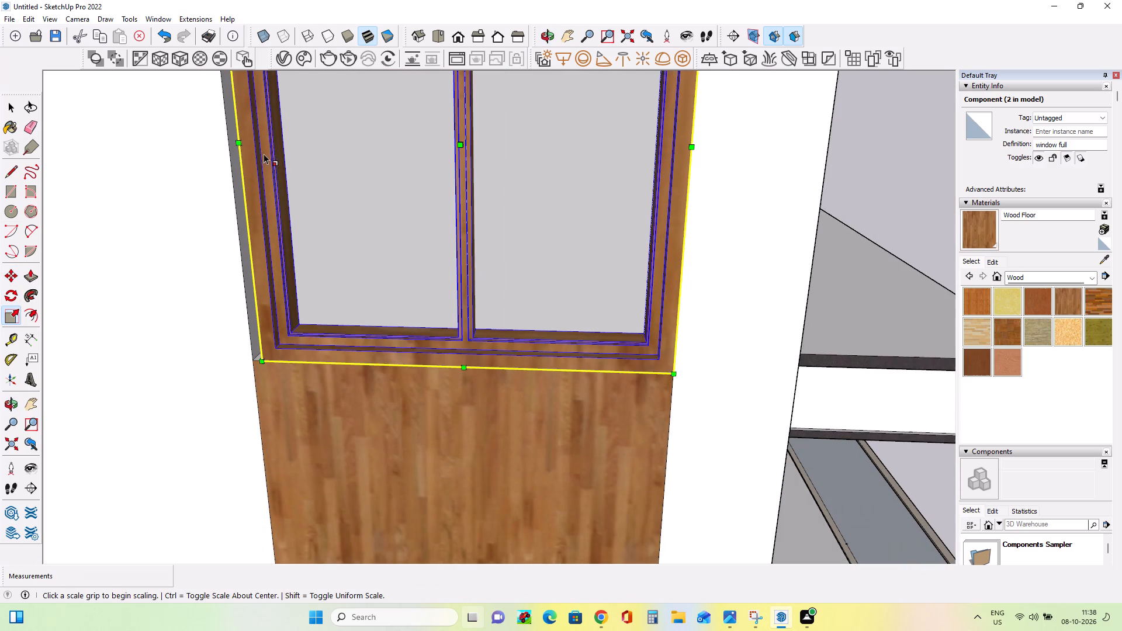
left_click(239, 139)
left_click(229, 139)
Copy the fitted wooden window about 12' 8 1/2" up to the lower corner of the small top-floor opening.
scroll(354, 224, "down", 5)
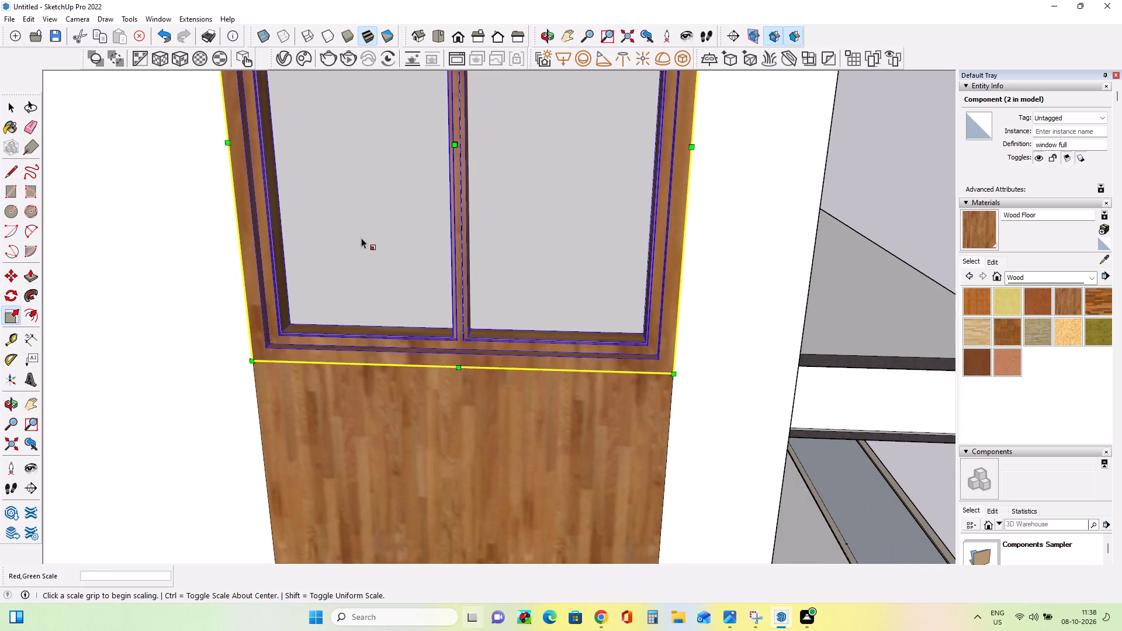
scroll(361, 238, "down", 16)
scroll(363, 234, "up", 1)
scroll(363, 234, "down", 1)
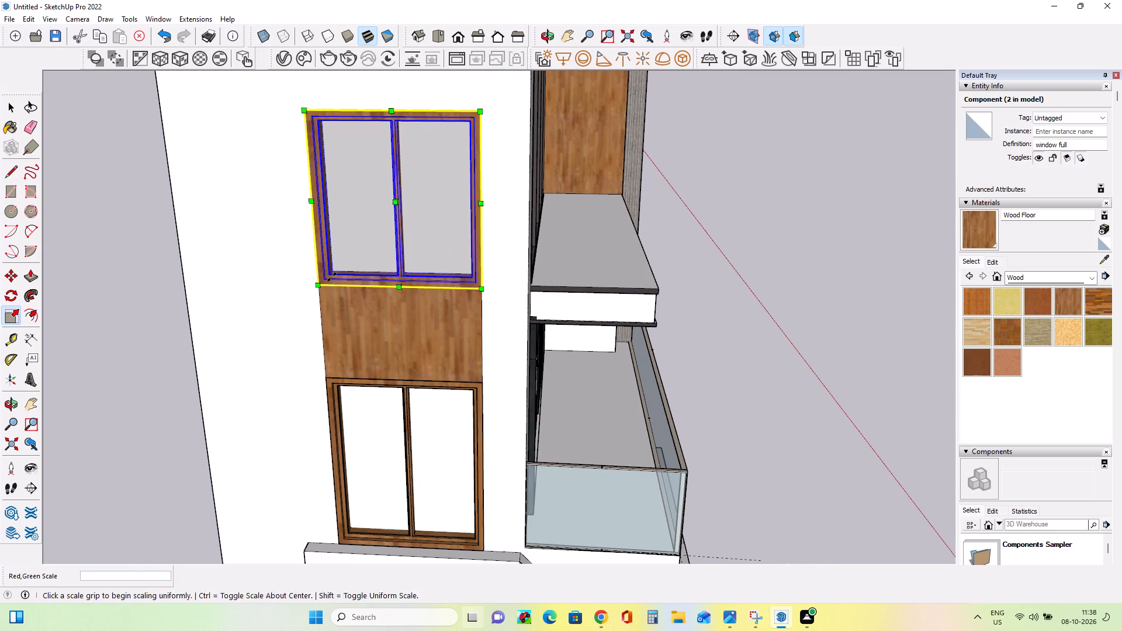
left_click(12, 278)
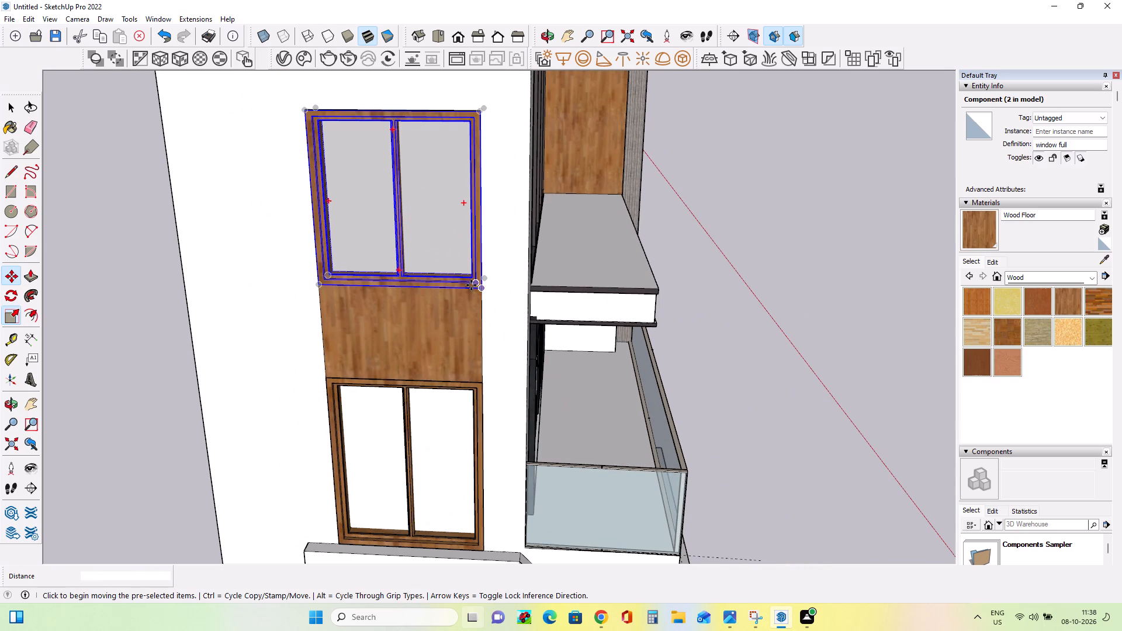
left_click(475, 287)
scroll(375, 232, "down", 8)
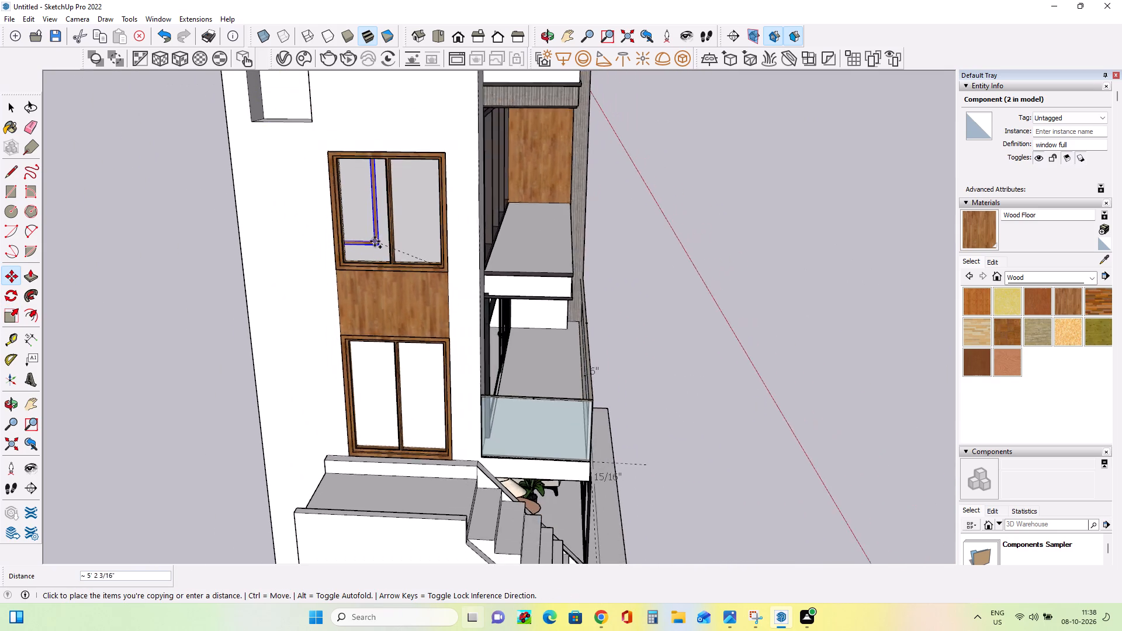
scroll(375, 241, "down", 3)
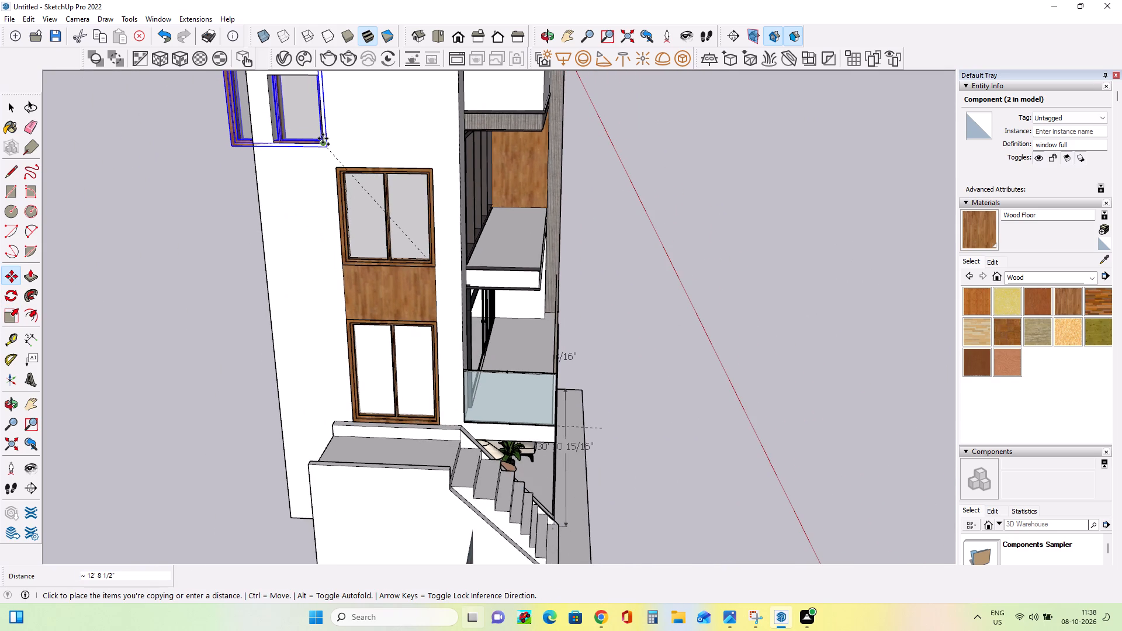
left_click_drag(323, 138, 324, 144)
Scale the copied window from its upper corner by about 0.56 in width and 0.68 in height to fit the small opening.
scroll(316, 236, "down", 6)
scroll(444, 303, "down", 5)
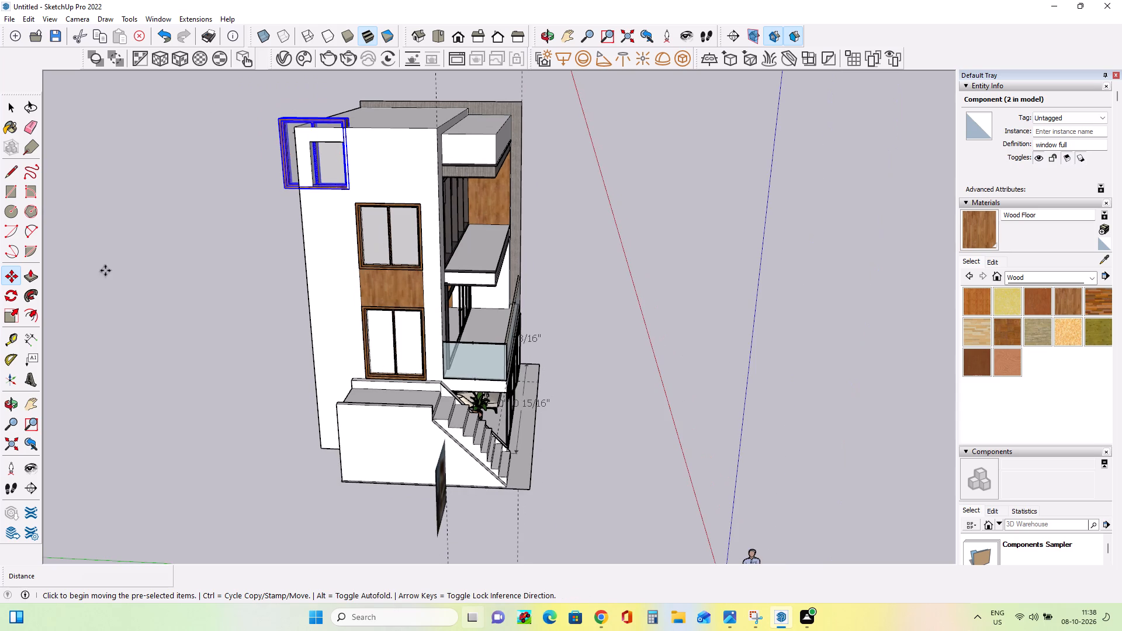
left_click(5, 315)
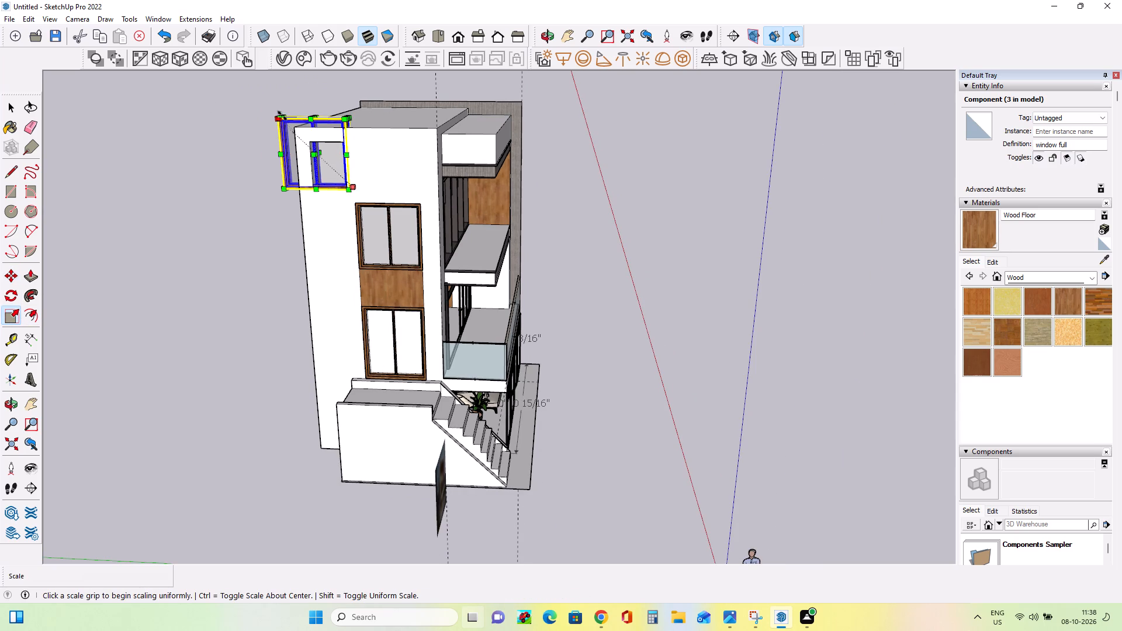
left_click(286, 112)
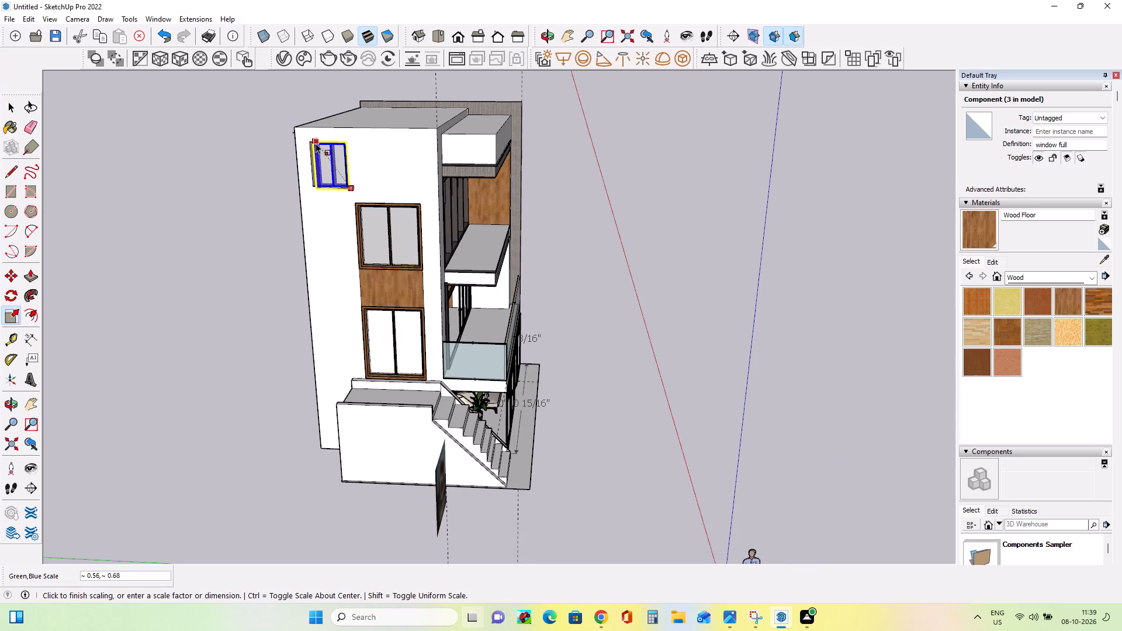
left_click(316, 143)
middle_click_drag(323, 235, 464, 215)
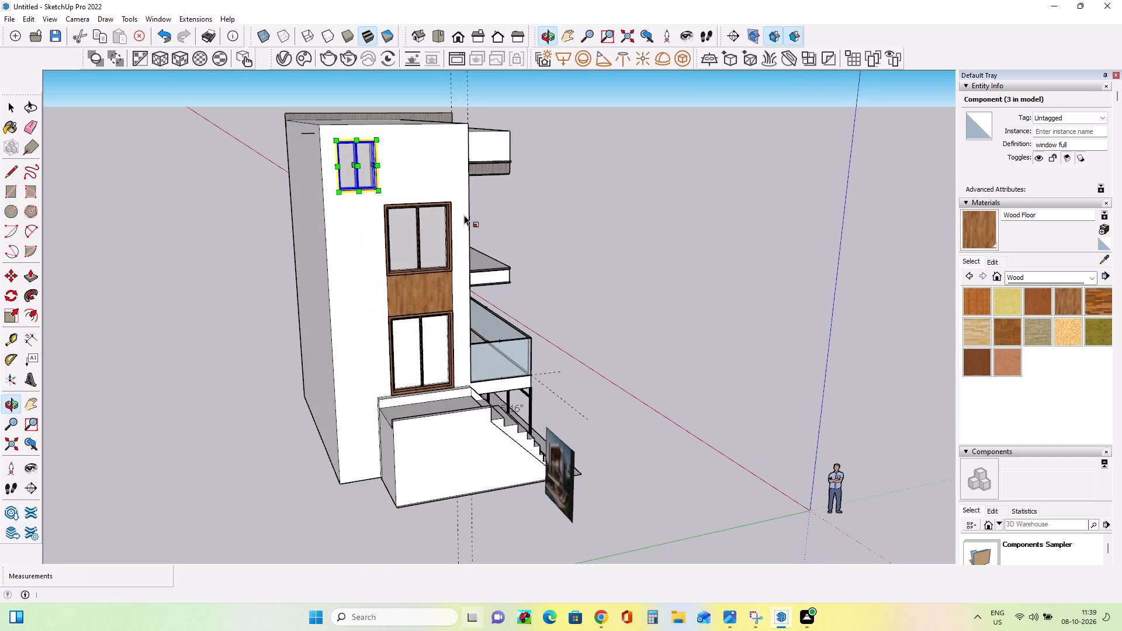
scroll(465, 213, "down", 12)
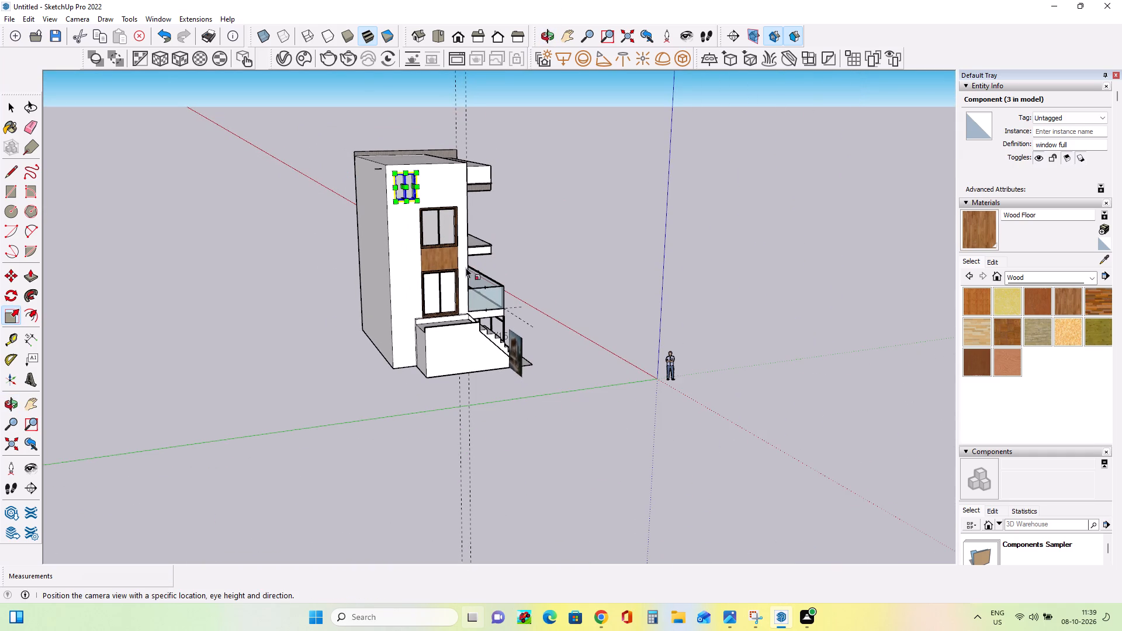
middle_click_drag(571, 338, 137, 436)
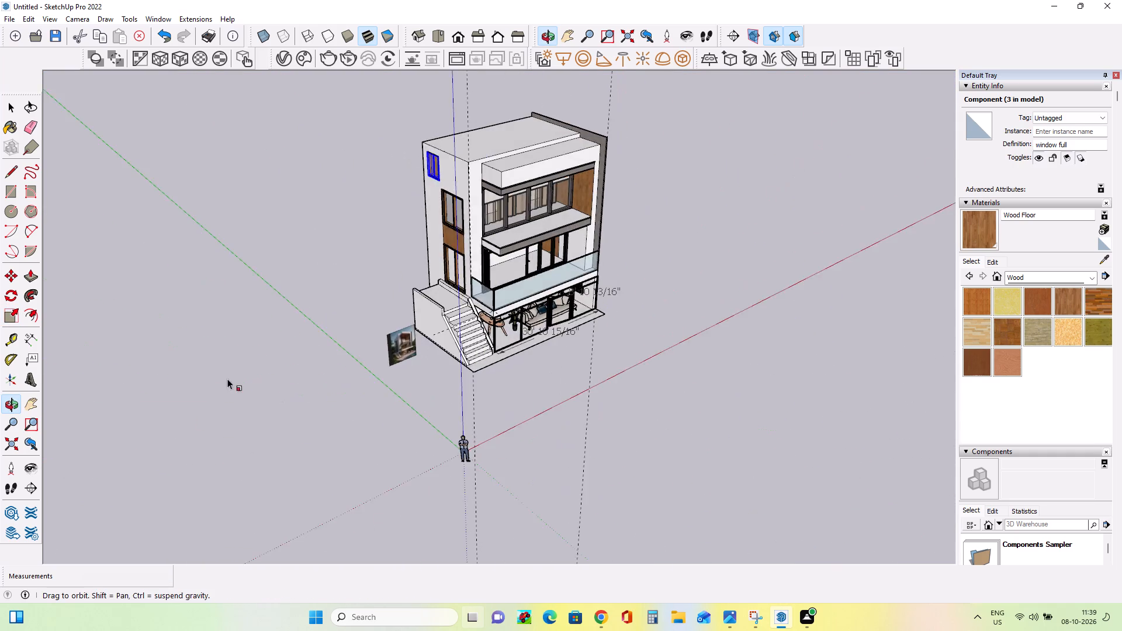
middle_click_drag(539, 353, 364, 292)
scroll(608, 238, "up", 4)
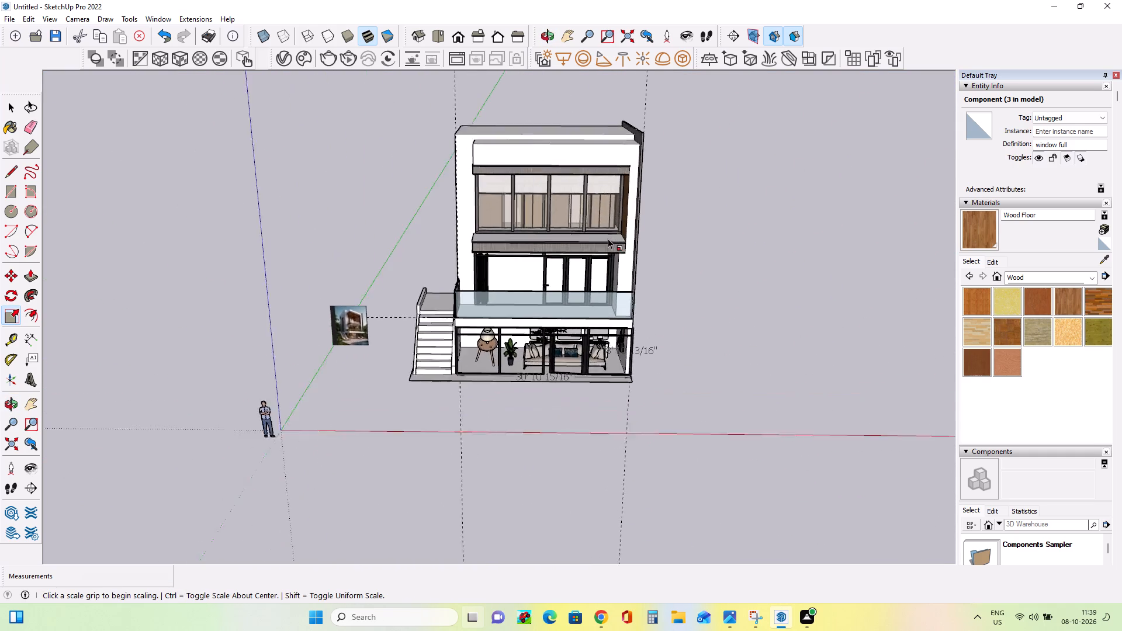
Copy the lower balcony's long front glass railing up to the inner front corner of the upper balcony.
scroll(608, 238, "up", 8)
middle_click_drag(605, 297, 685, 293)
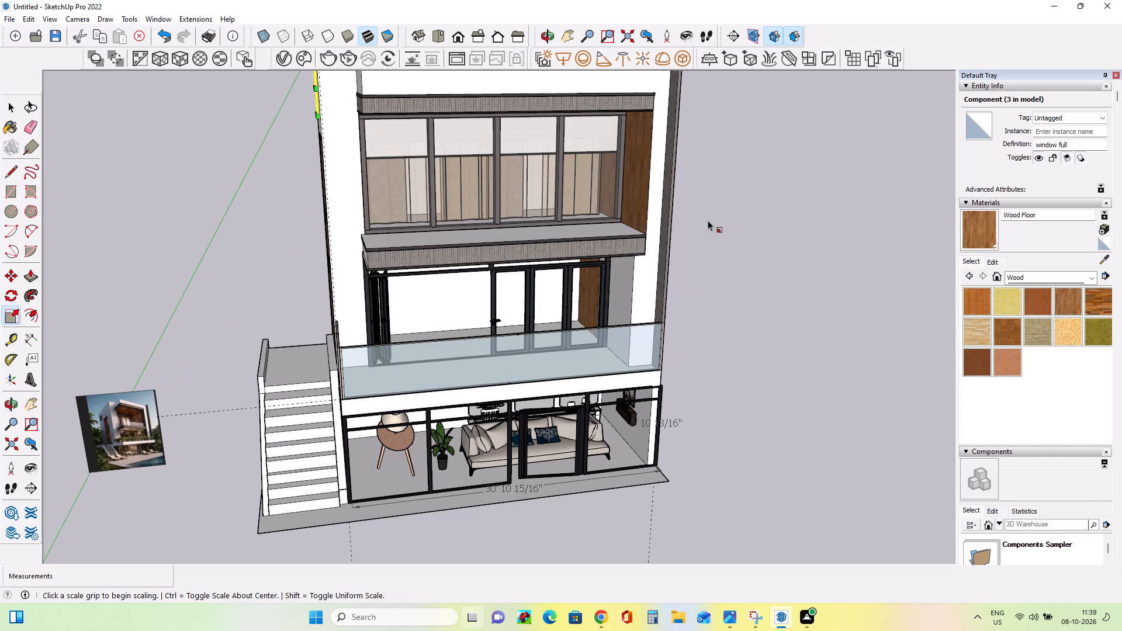
scroll(353, 398, "up", 1)
middle_click_drag(355, 398, 364, 408)
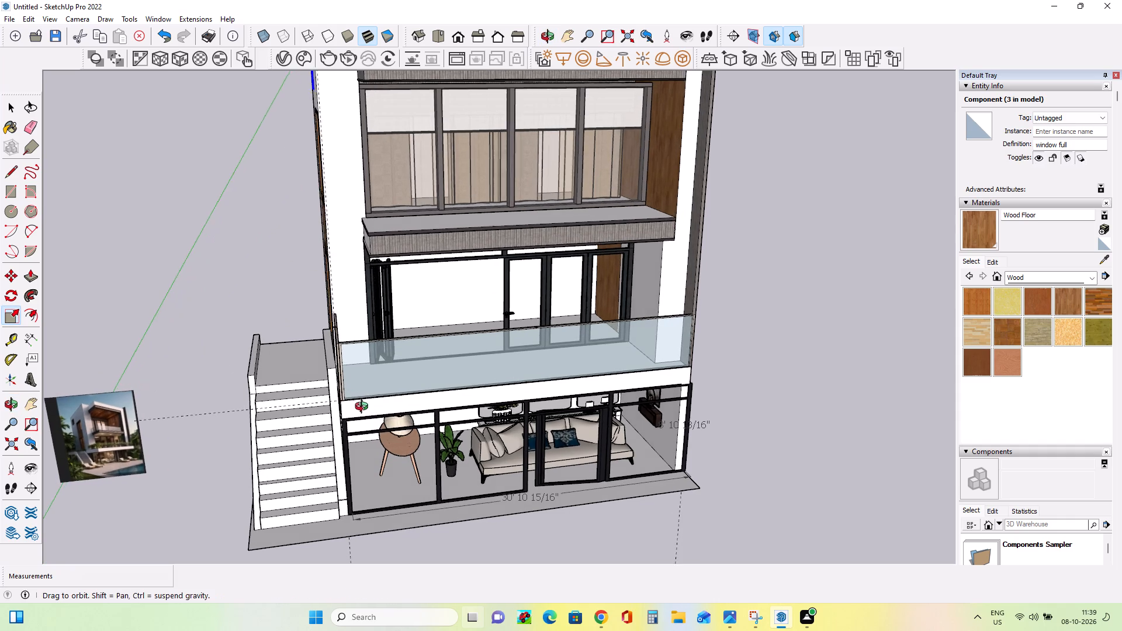
middle_click_drag(364, 408, 370, 418)
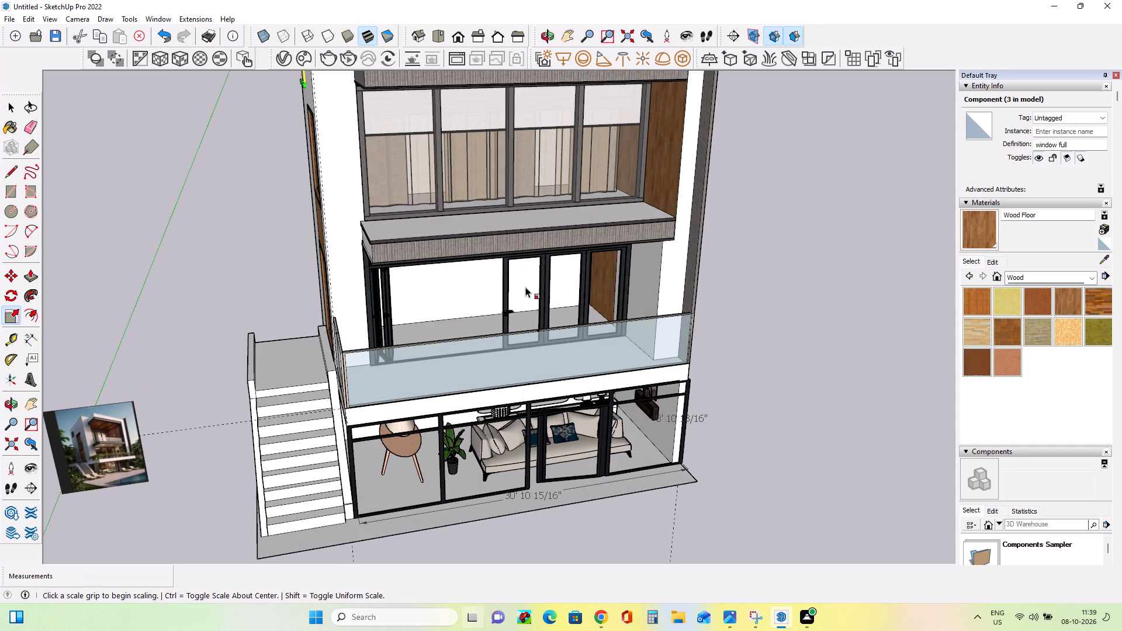
left_click(6, 106)
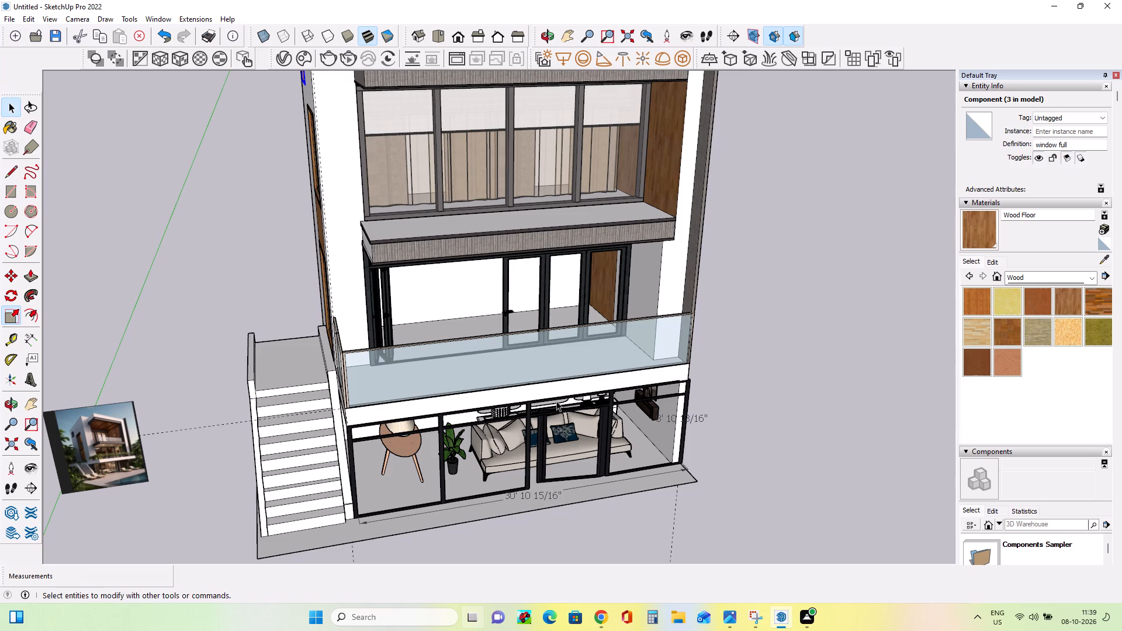
left_click(522, 364)
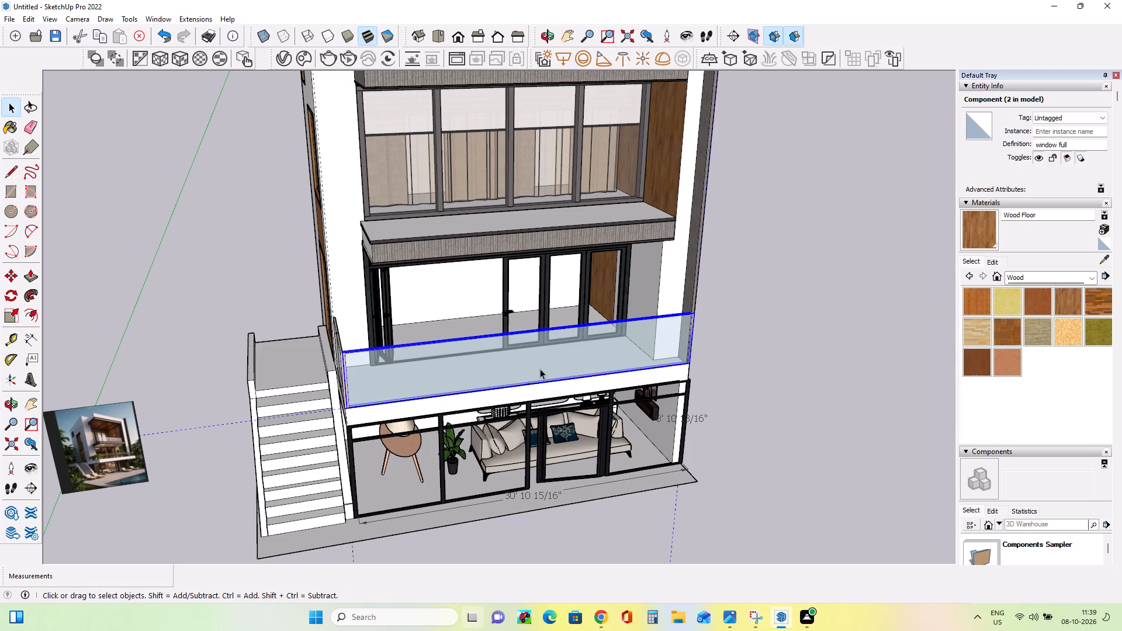
left_click(6, 276)
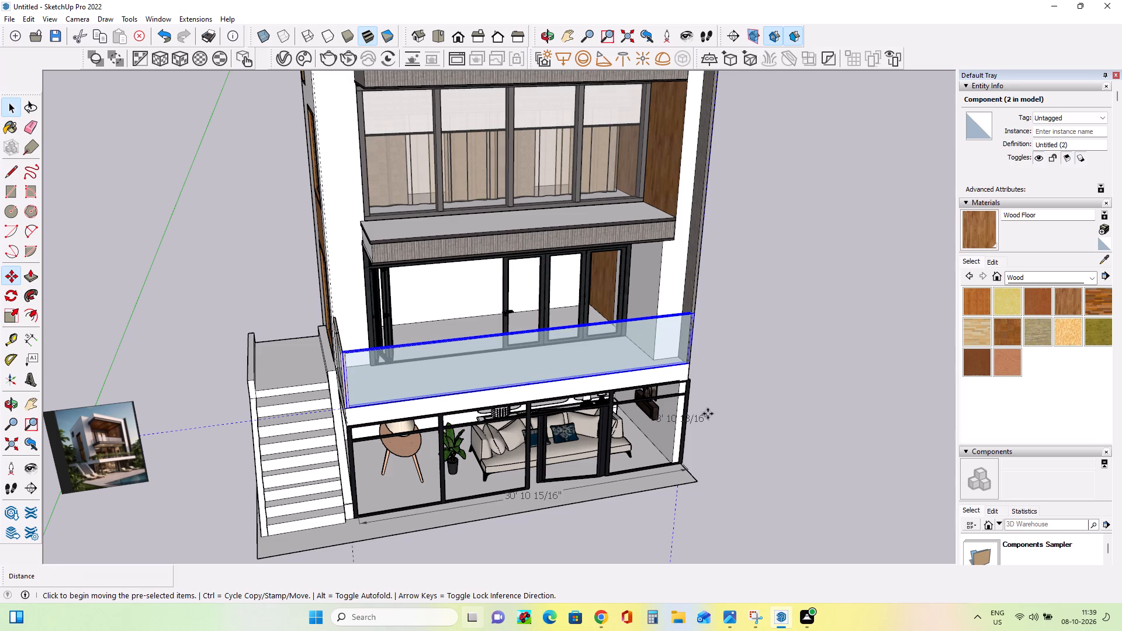
left_click(689, 367)
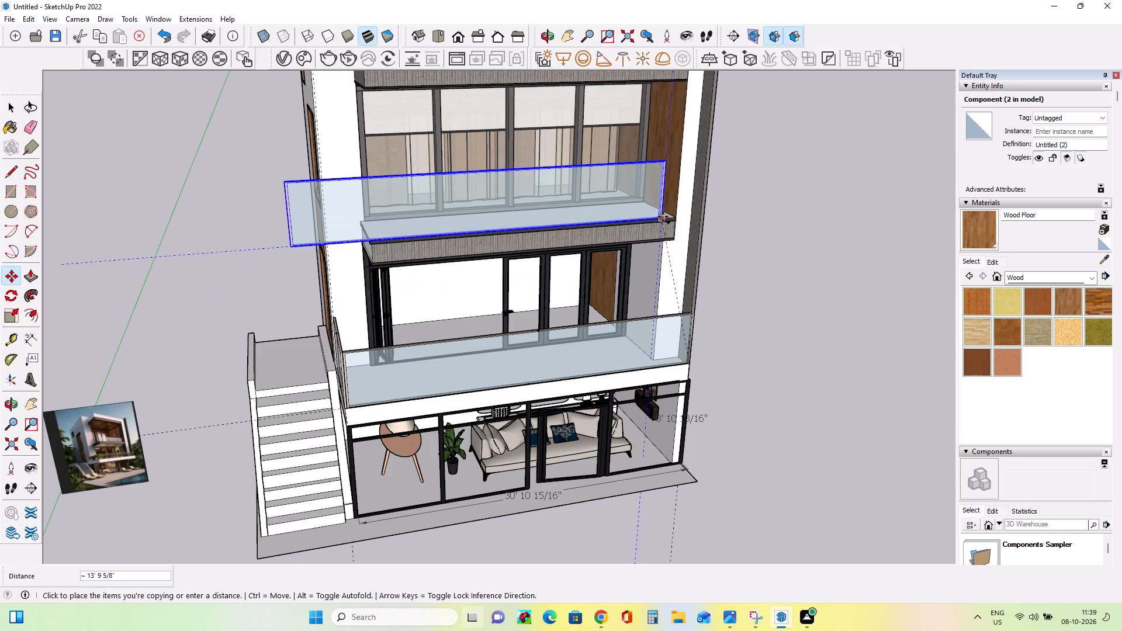
left_click(670, 212)
Scale the copied front railing's length by about 0.85 from its stair-side end to match the upper balcony's edge.
middle_click_drag(419, 367, 434, 374)
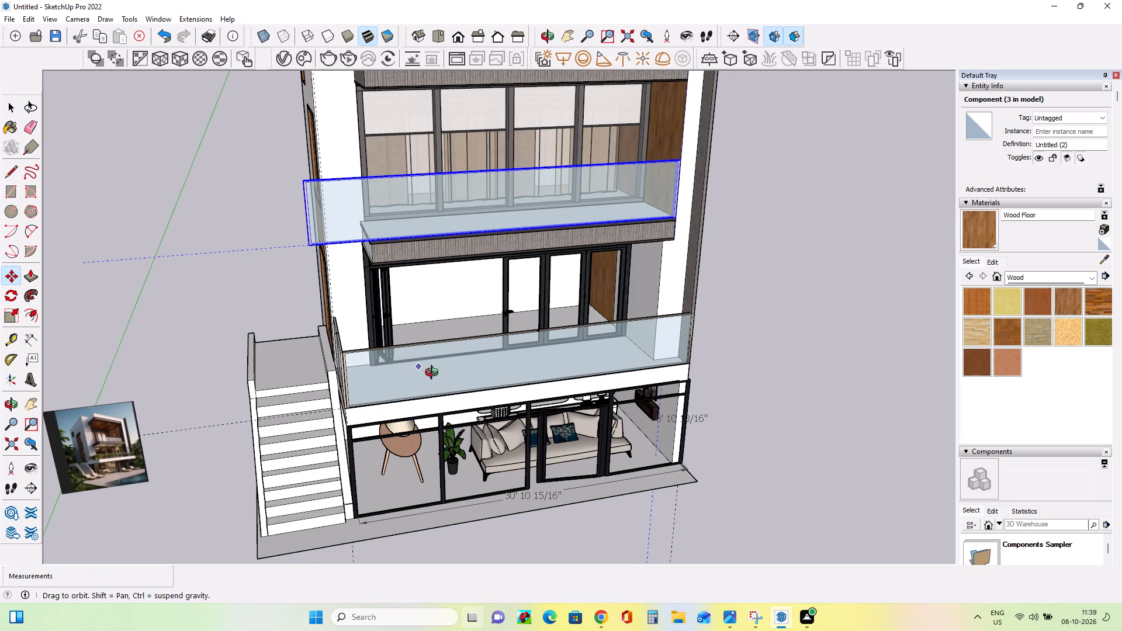
middle_click_drag(434, 374, 678, 406)
left_click(11, 317)
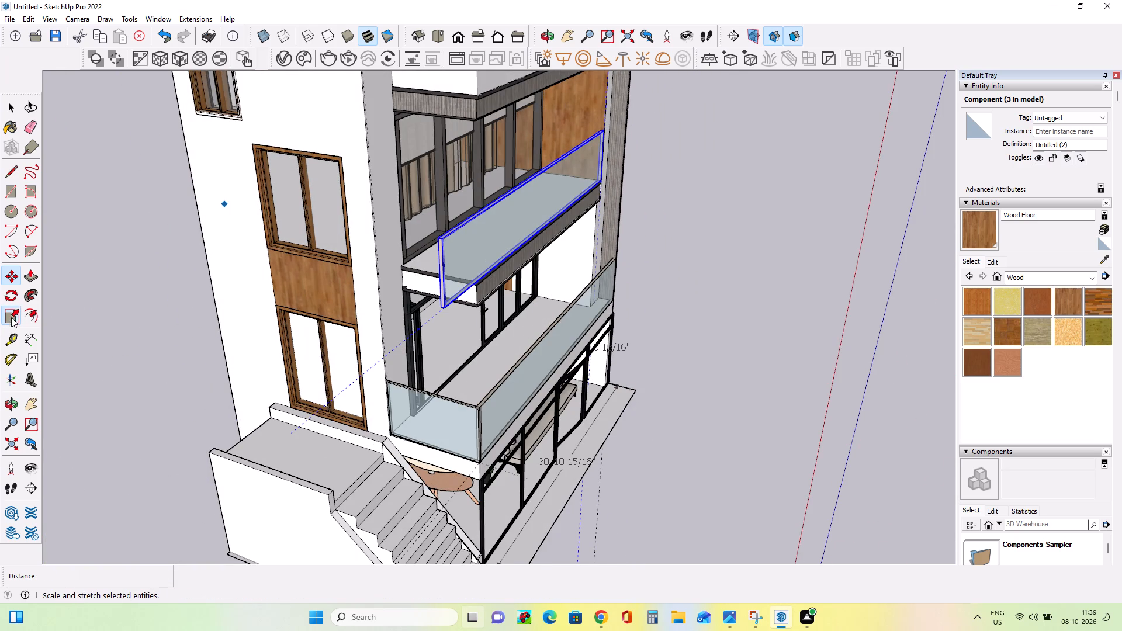
left_click(439, 276)
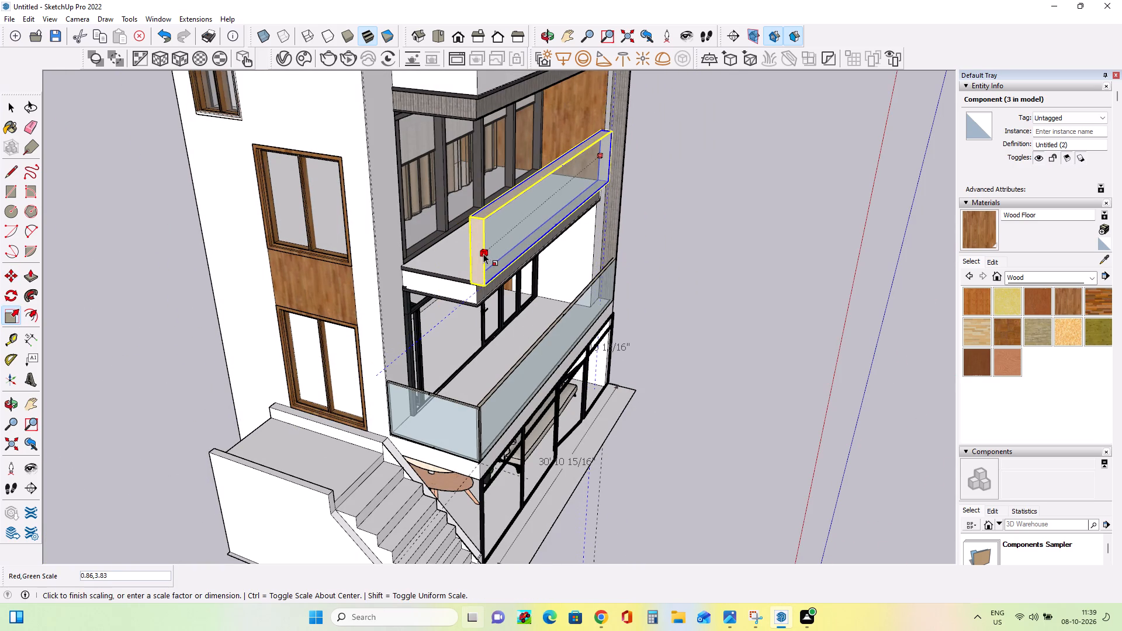
key("Escape")
scroll(430, 272, "up", 6)
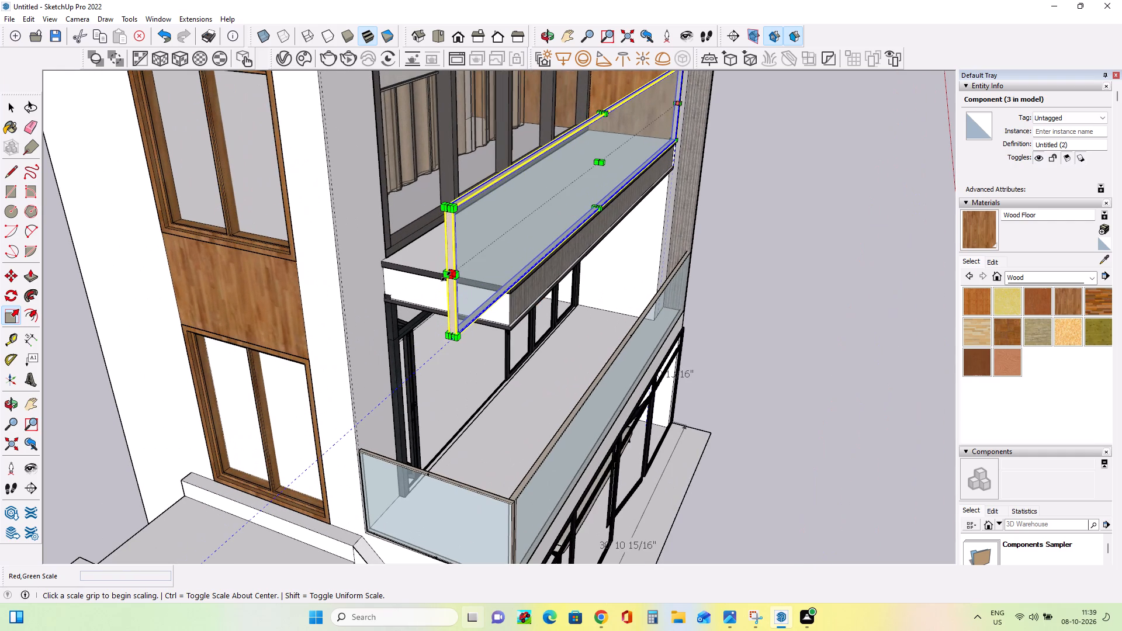
left_click(446, 276)
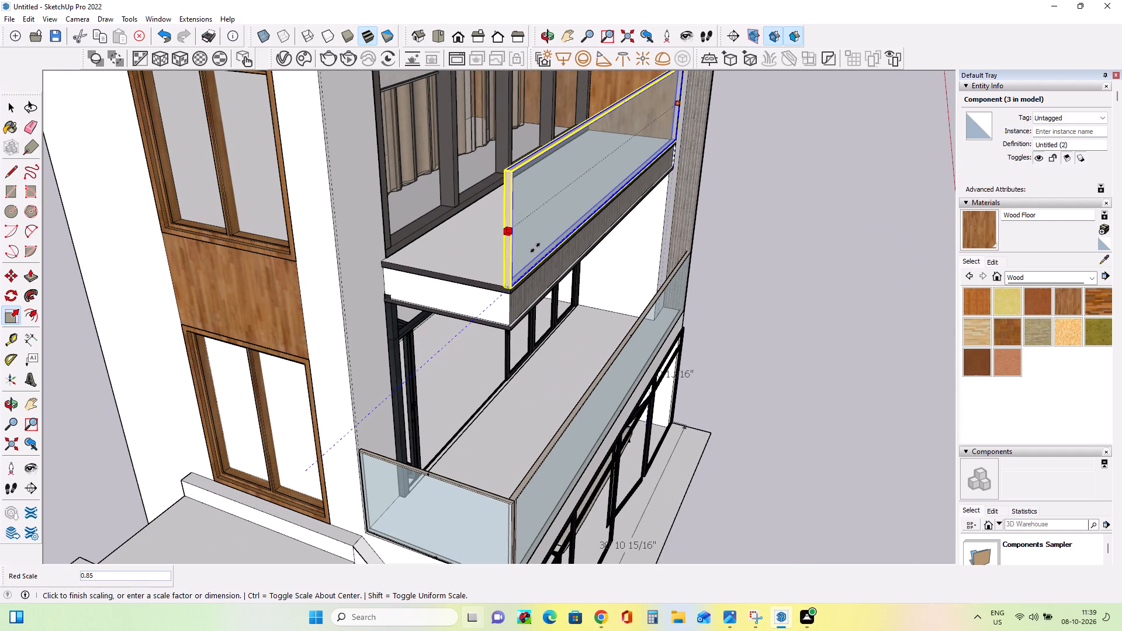
left_click(535, 248)
Move the lower balcony's short side glass railing about 13' 6 3/8" up to the upper balcony's stair-side front corner.
middle_click_drag(554, 341, 382, 339)
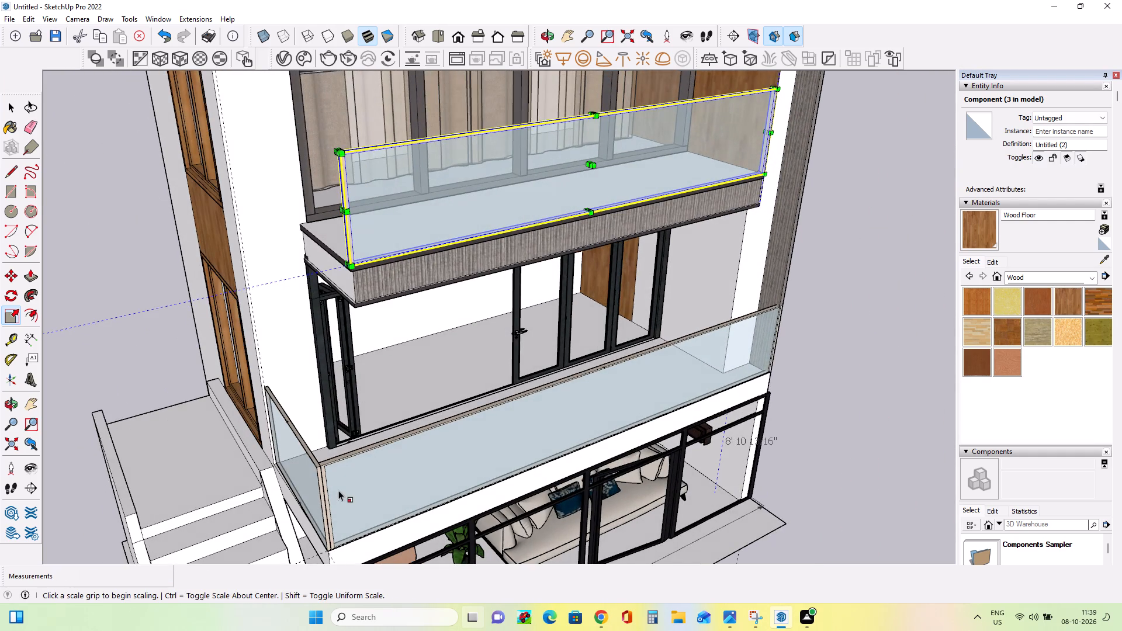
middle_click_drag(349, 474, 479, 446)
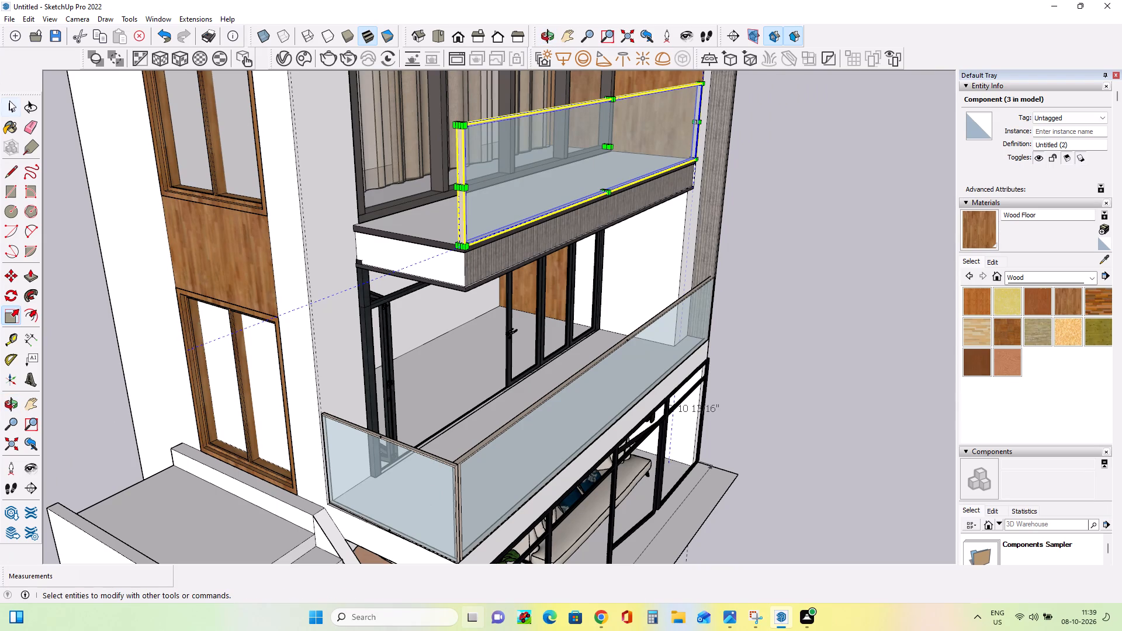
left_click(11, 105)
left_click(380, 476)
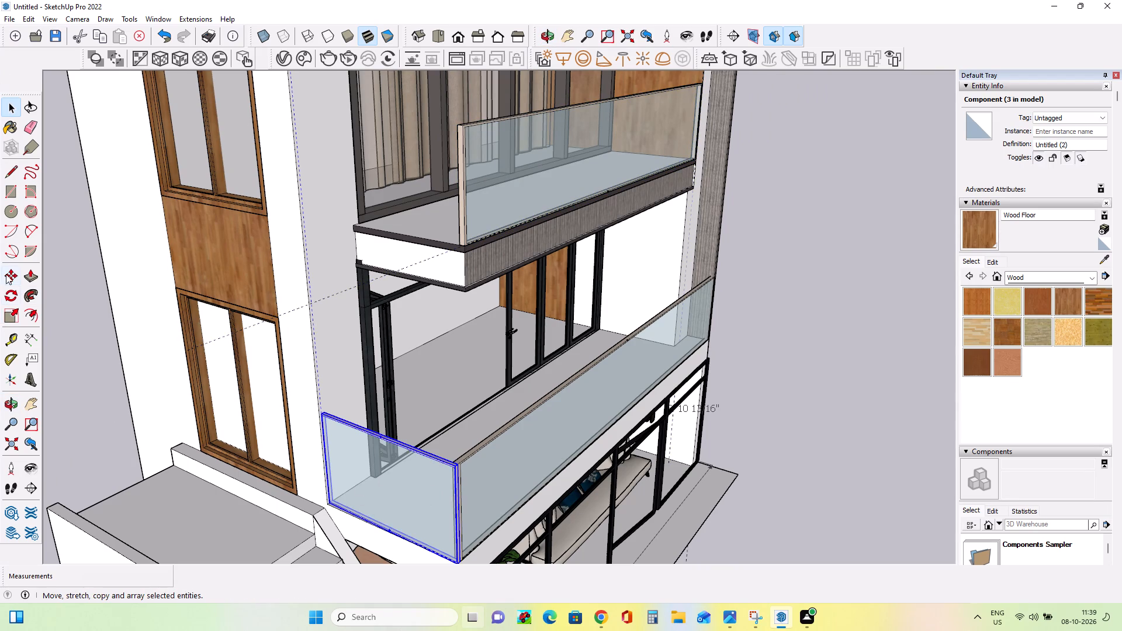
left_click(9, 275)
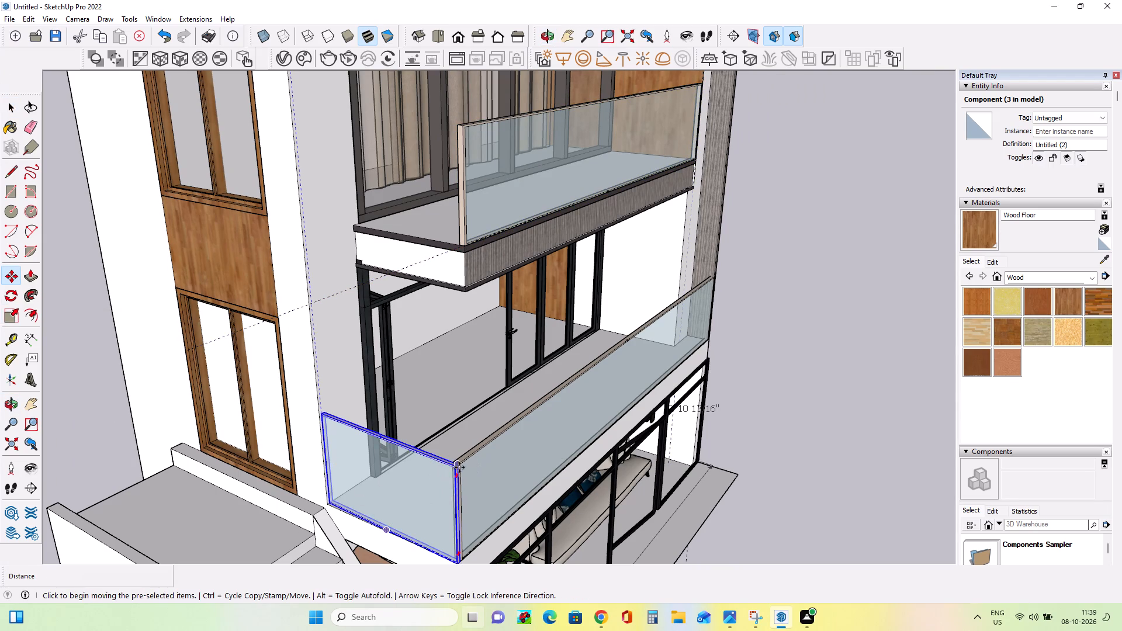
left_click(458, 563)
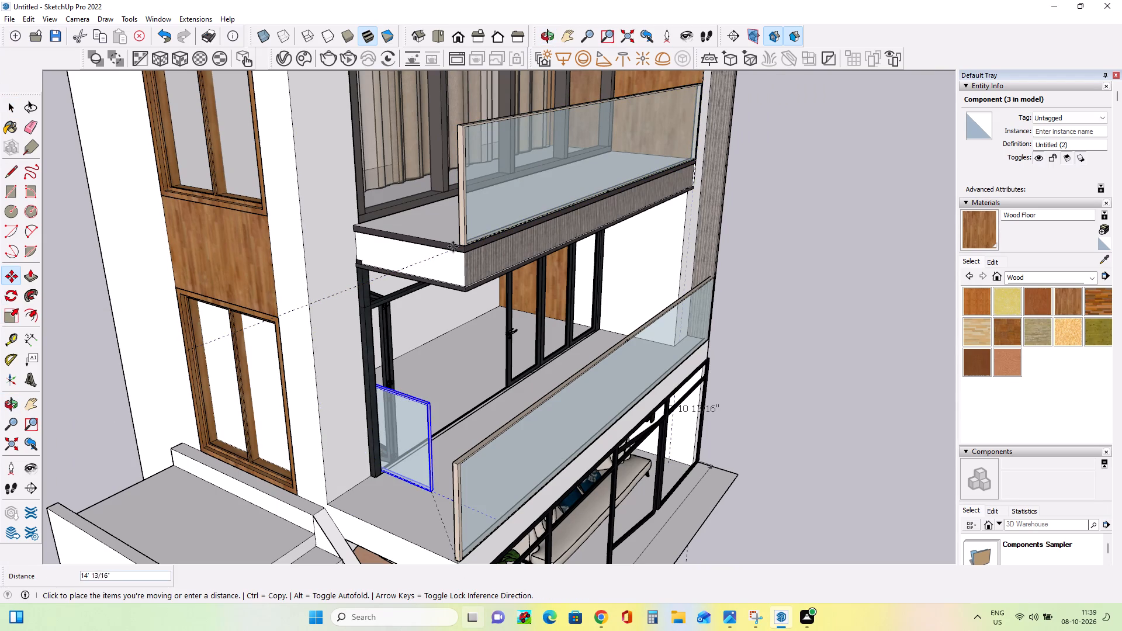
left_click(459, 249)
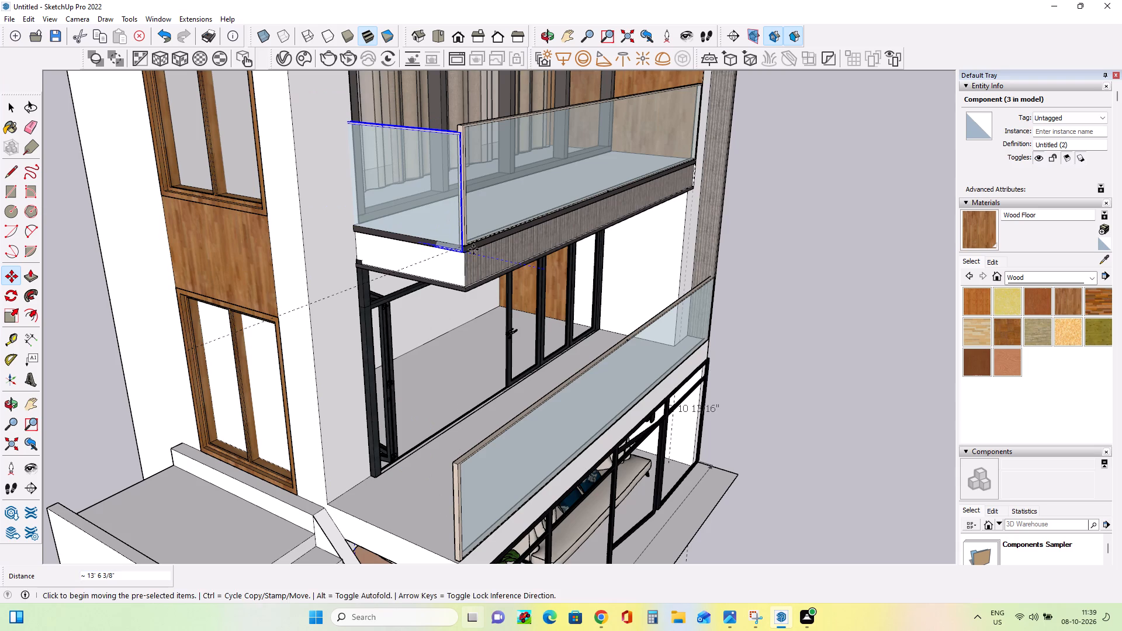
Adjust the side railing's position with two small moves of about 3 9/16" and 1 11/16" at the upper balcony's front corner.
middle_click_drag(501, 278, 543, 405)
scroll(475, 359, "up", 8)
scroll(504, 412, "up", 1)
scroll(504, 412, "down", 1)
scroll(504, 412, "up", 2)
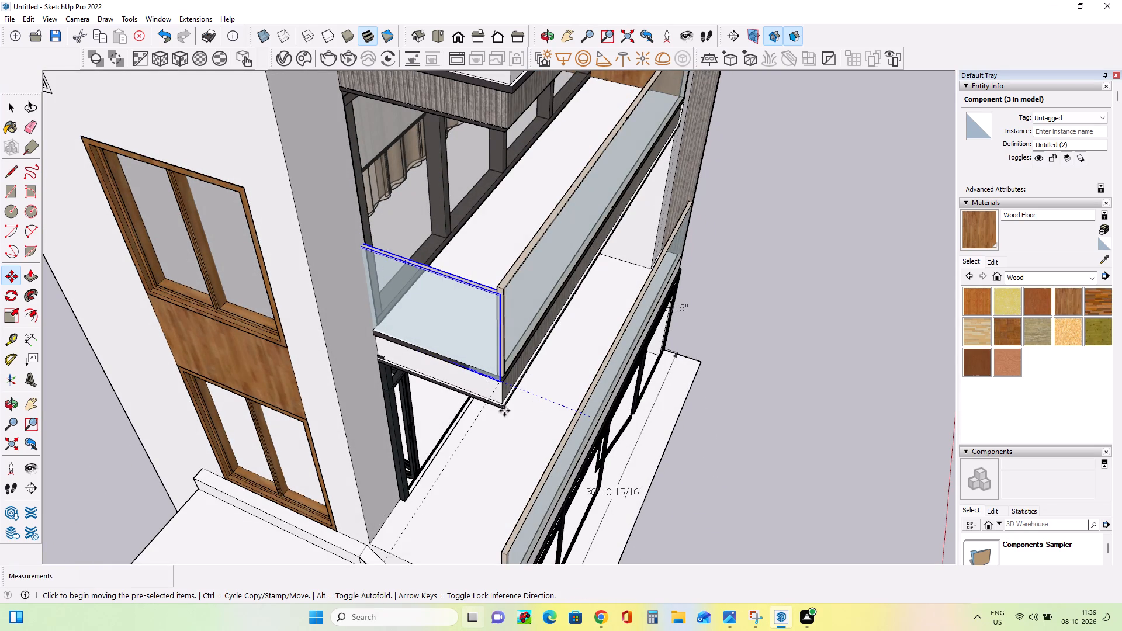
scroll(504, 411, "up", 5)
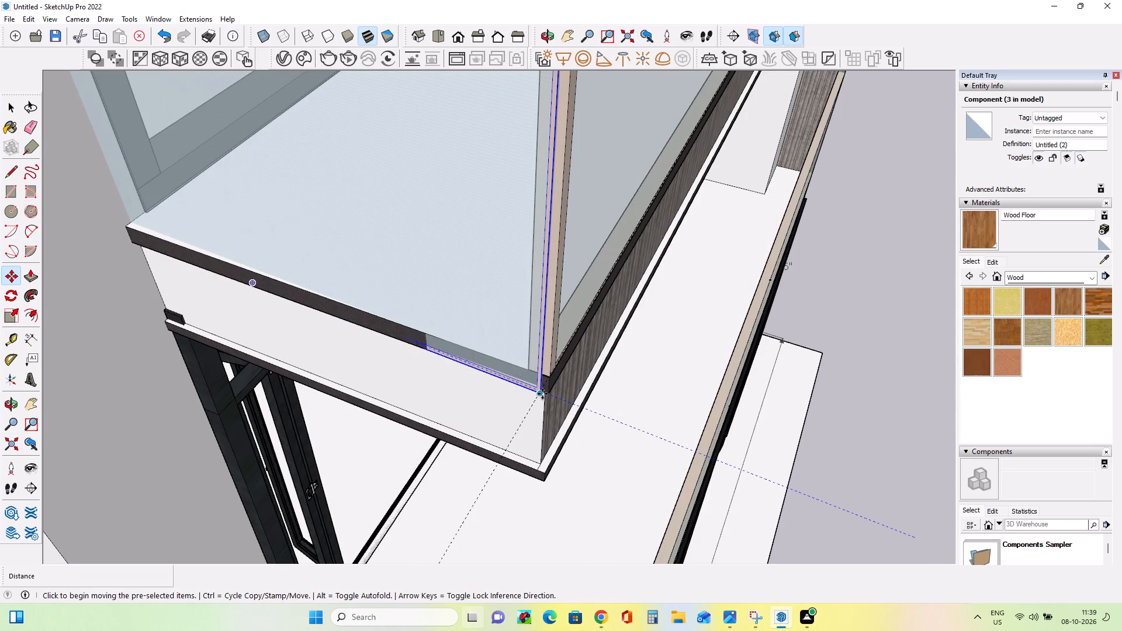
left_click(542, 394)
left_click(545, 383)
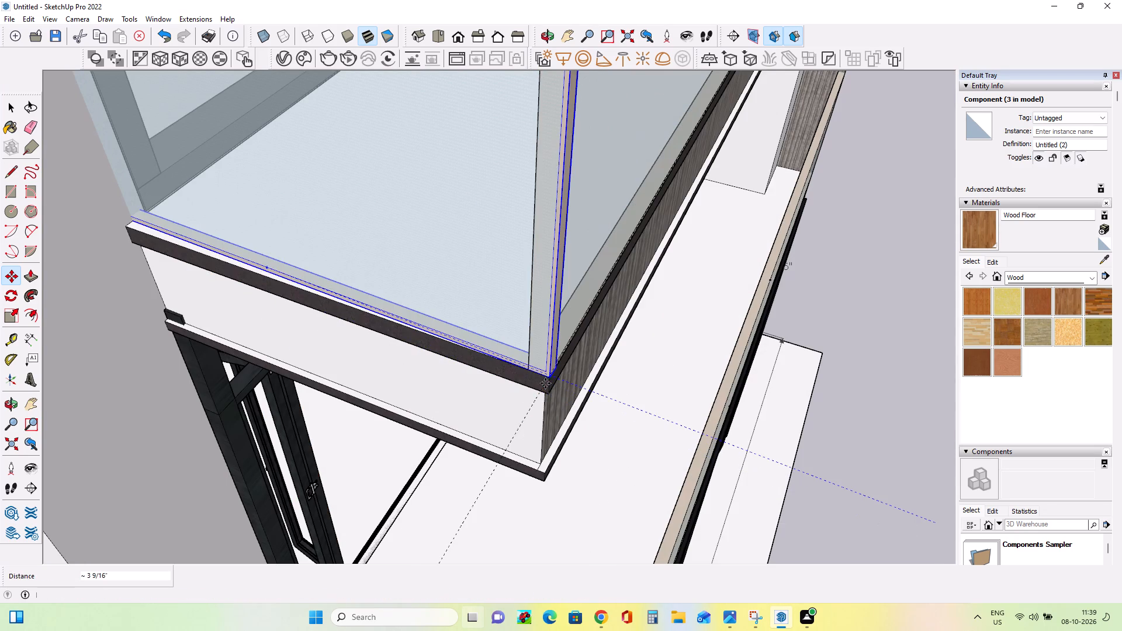
left_click(548, 378)
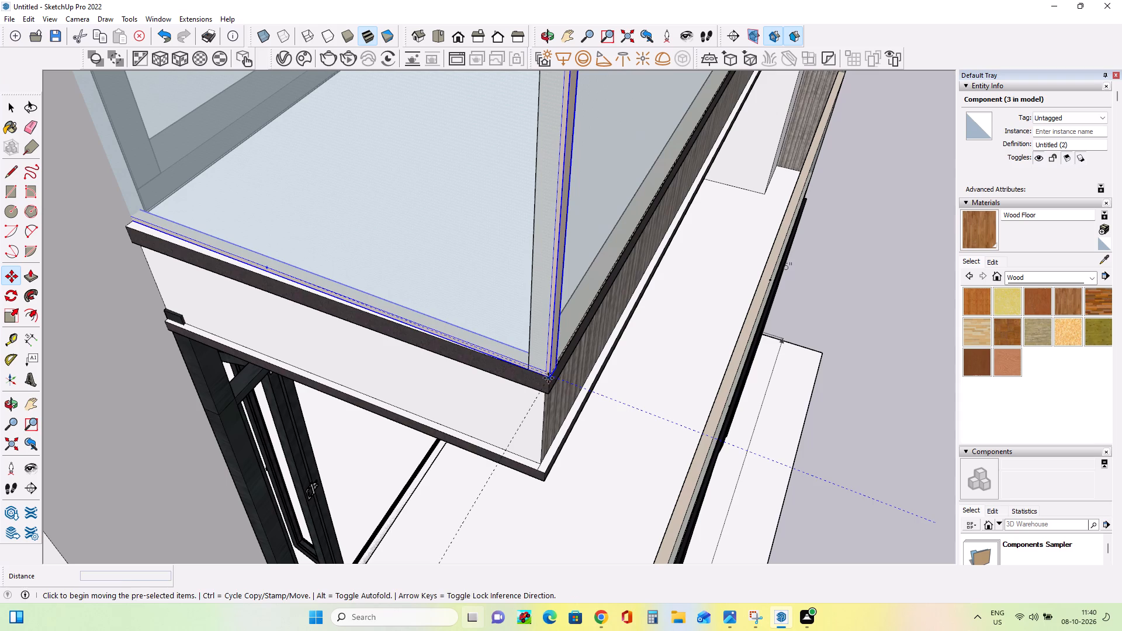
left_click(546, 387)
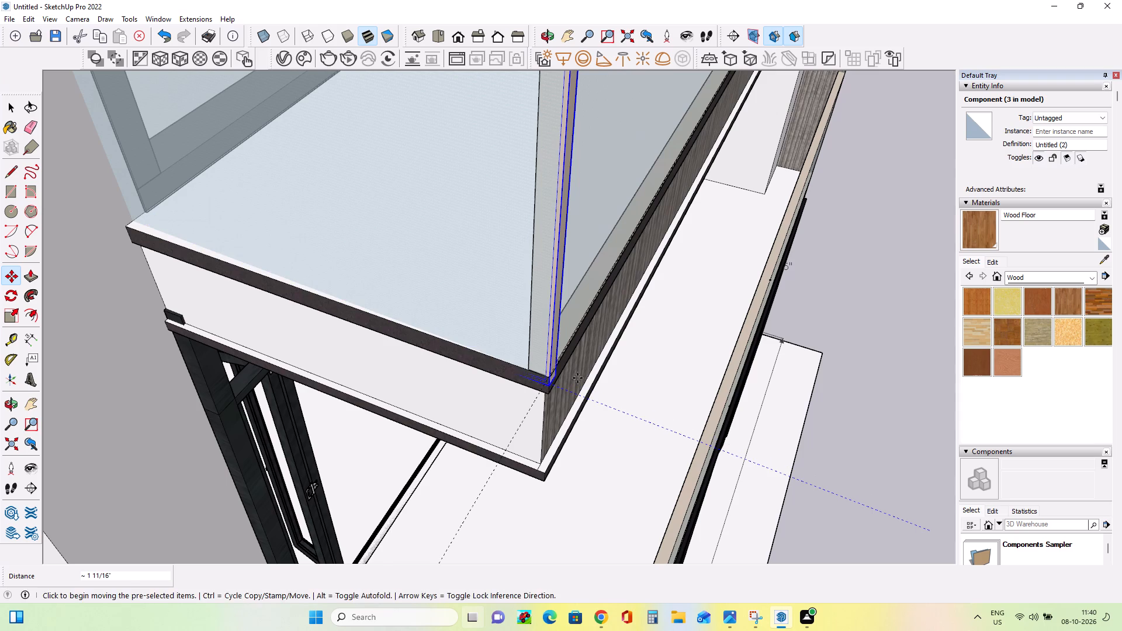
Scale the side railing from its wall end by about 0.79 in red and 0.86 in green to fit the upper balcony's depth.
middle_click_drag(579, 377, 395, 370)
scroll(395, 370, "down", 14)
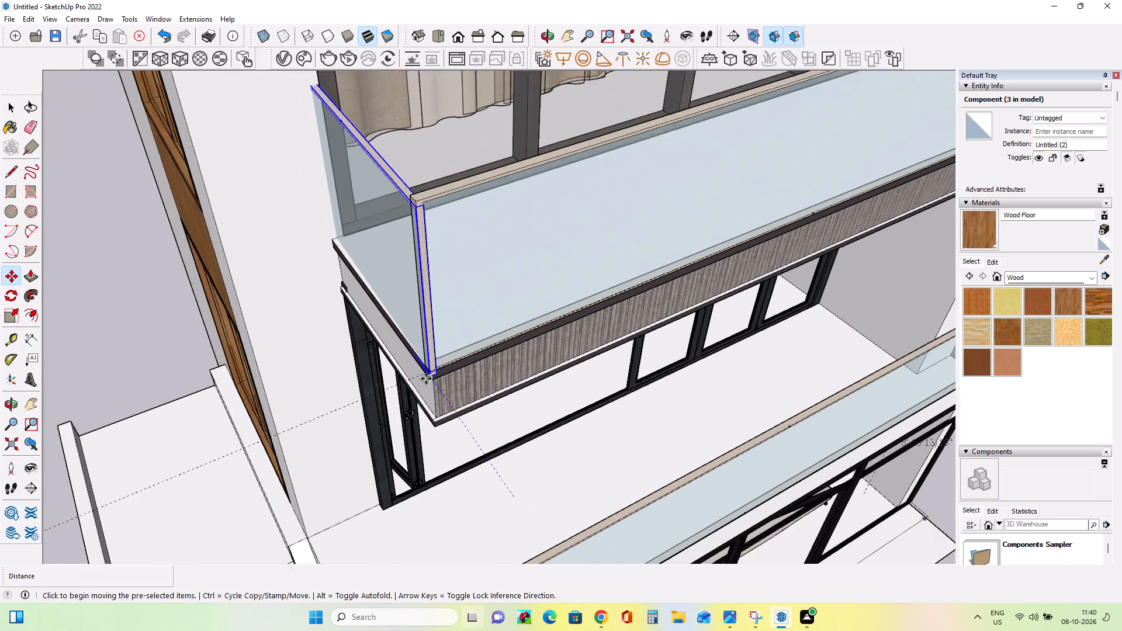
scroll(426, 379, "down", 4)
middle_click_drag(422, 374, 490, 363)
scroll(481, 264, "up", 4)
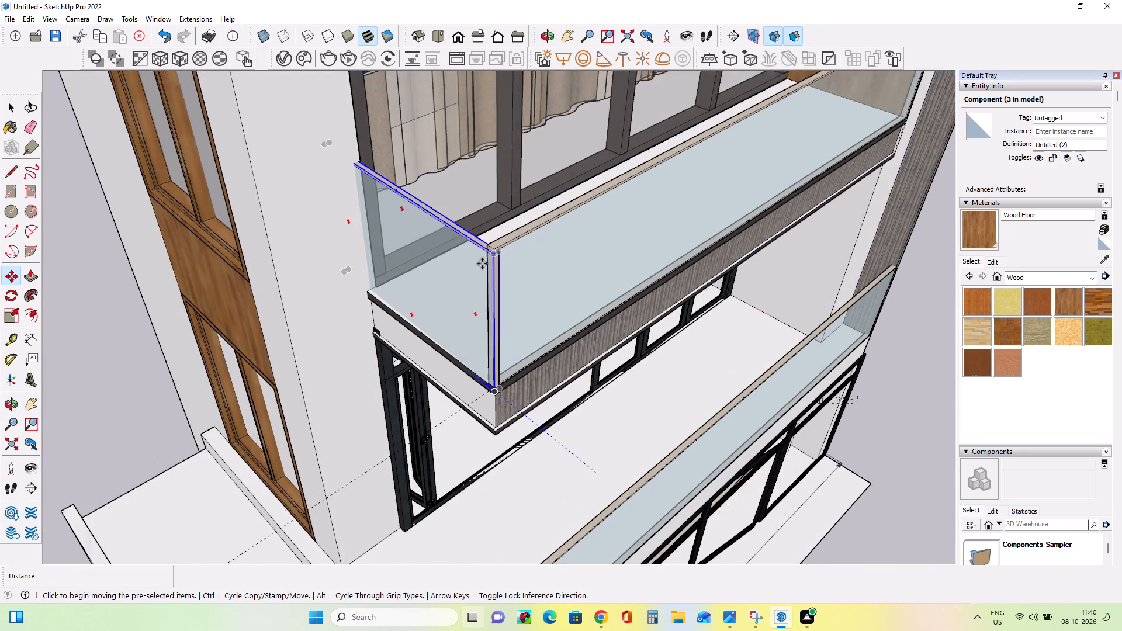
middle_click_drag(488, 268, 536, 288)
left_click(11, 313)
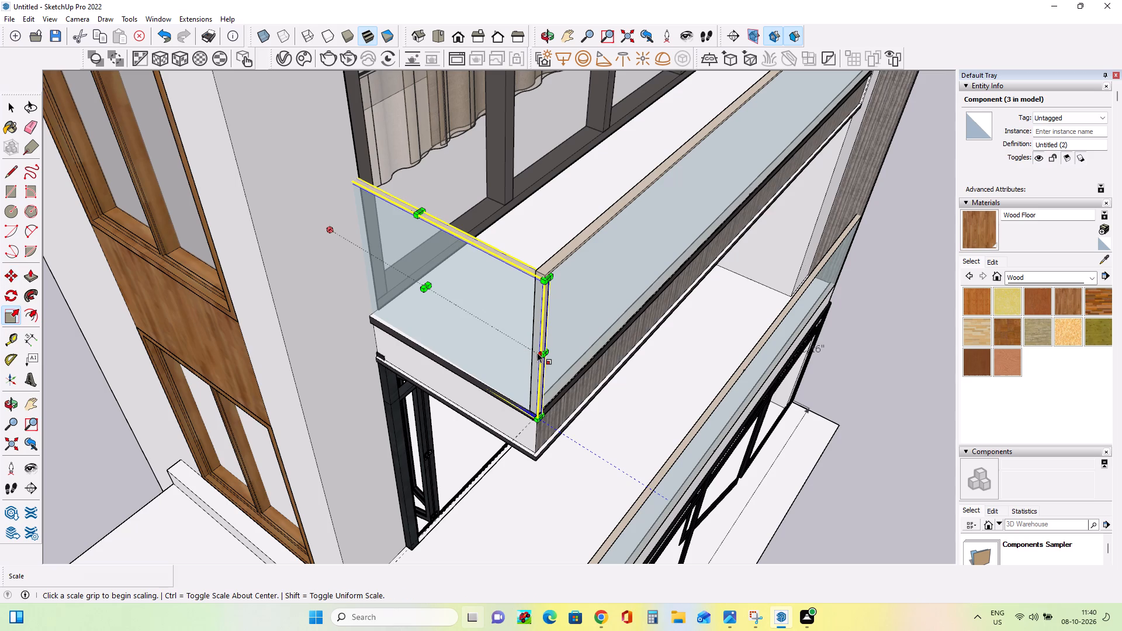
left_click(331, 231)
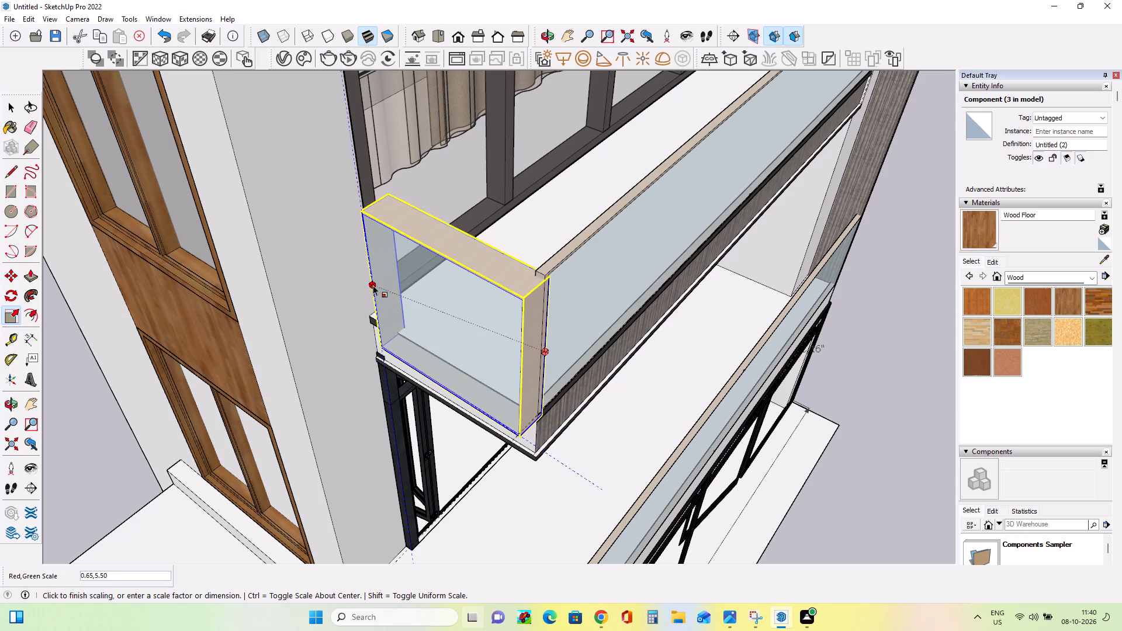
left_click(365, 254)
middle_click_drag(337, 325, 401, 307)
scroll(397, 296, "down", 4)
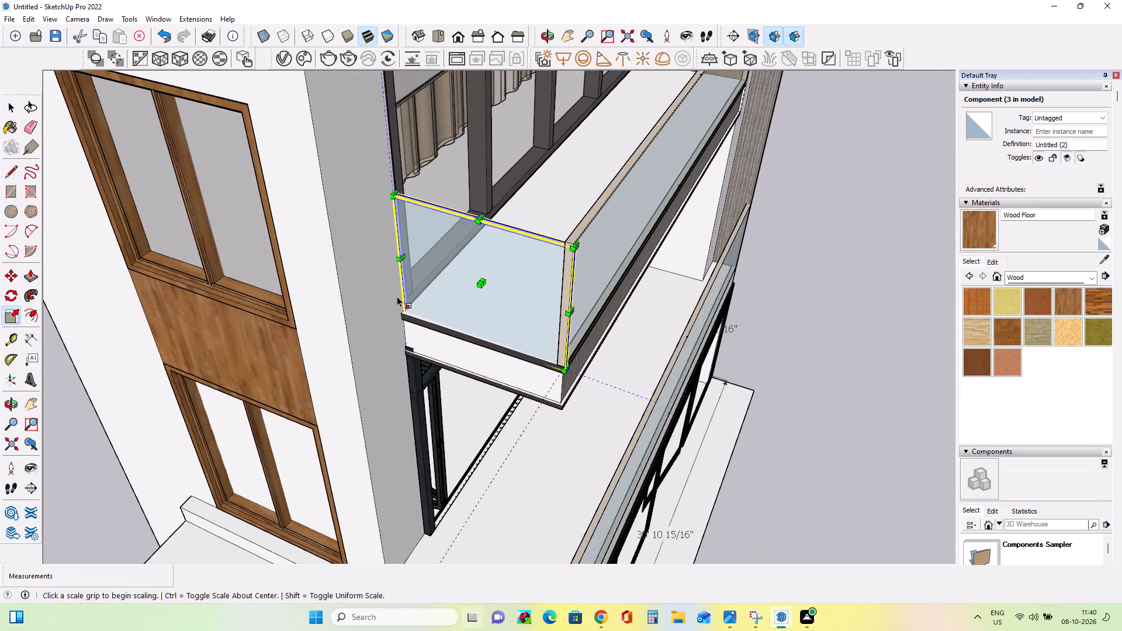
scroll(397, 296, "down", 11)
middle_click_drag(511, 380, 351, 347)
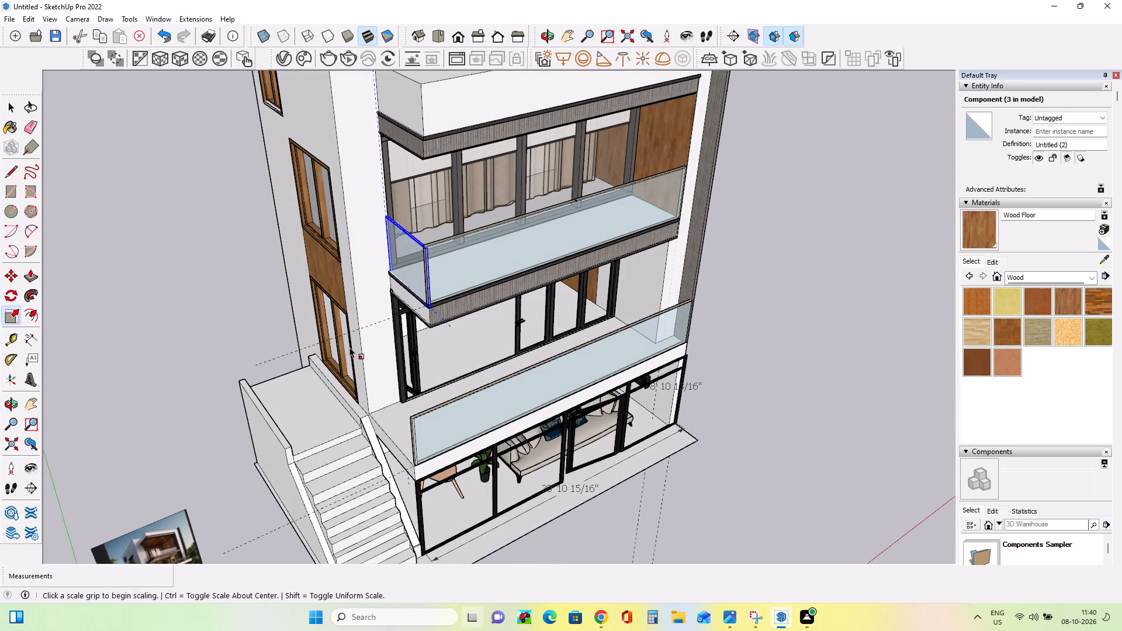
left_click(16, 110)
left_click(186, 173)
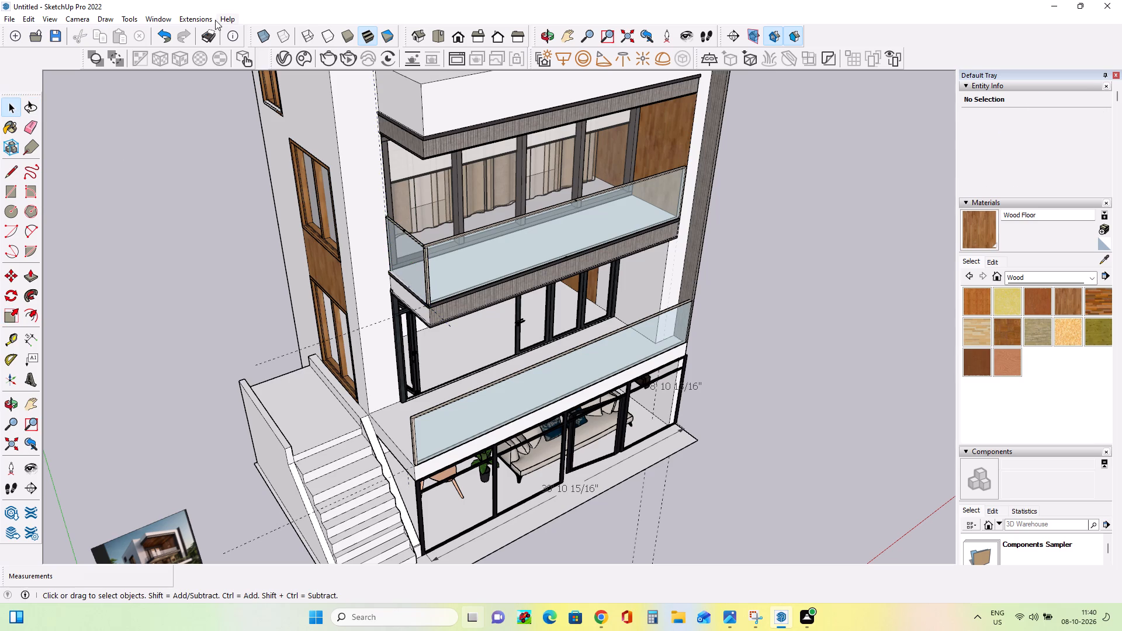
Examine the villa's facade, side windows and balcony railings from the front and the stair side.
scroll(462, 317, "down", 3)
middle_click_drag(456, 323, 289, 246)
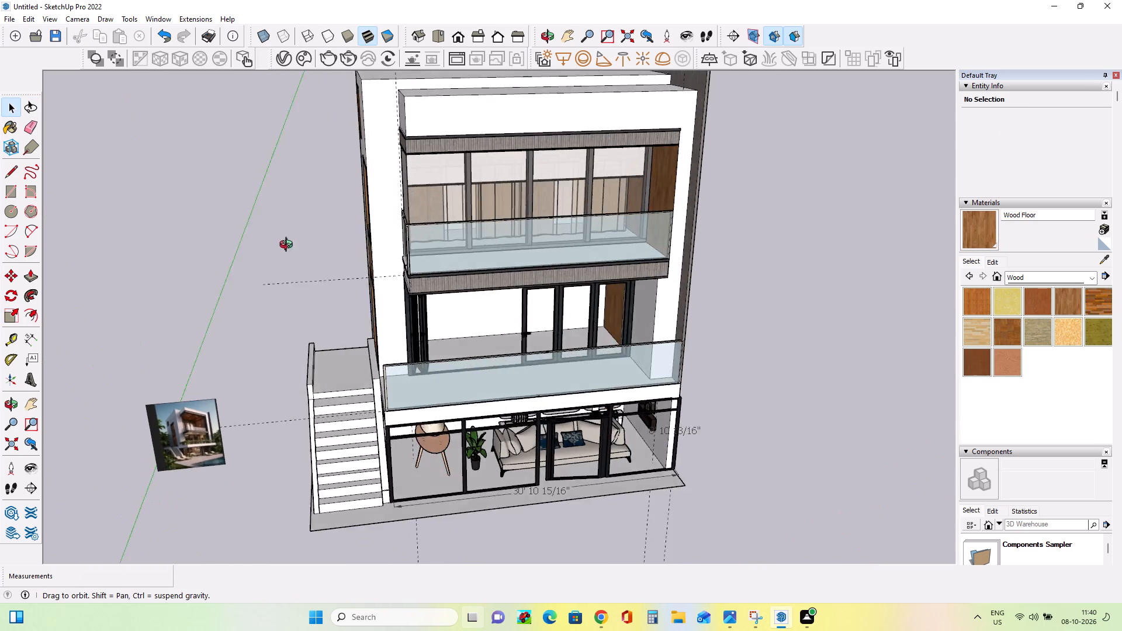
middle_click_drag(289, 246, 264, 238)
middle_click_drag(508, 328, 572, 264)
scroll(573, 264, "down", 3)
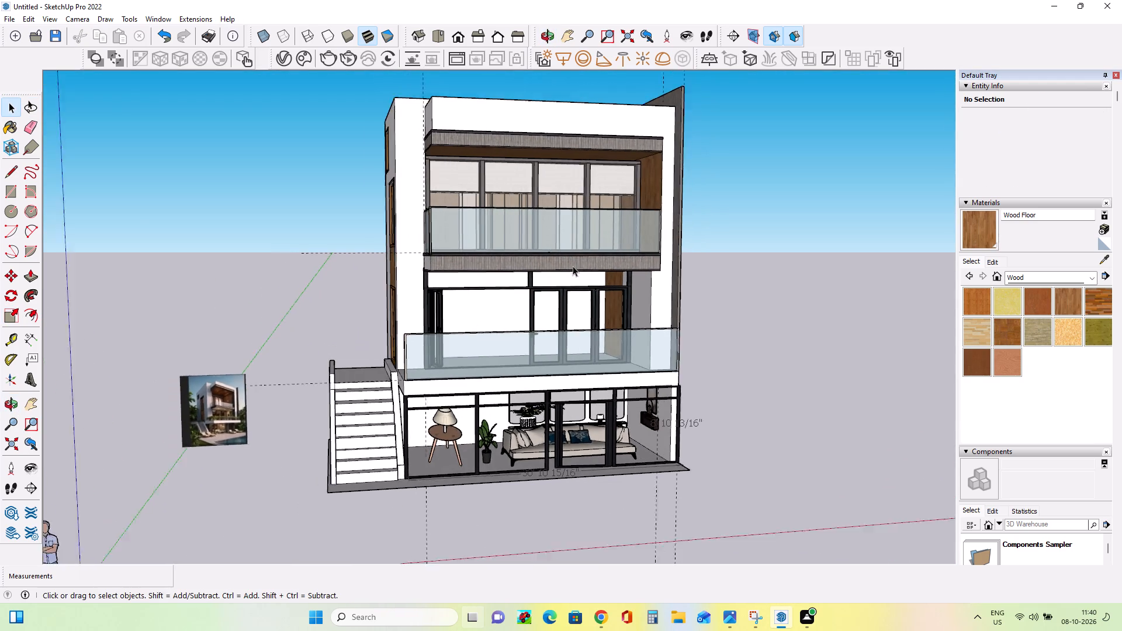
scroll(736, 251, "up", 3)
middle_click_drag(636, 297, 748, 328)
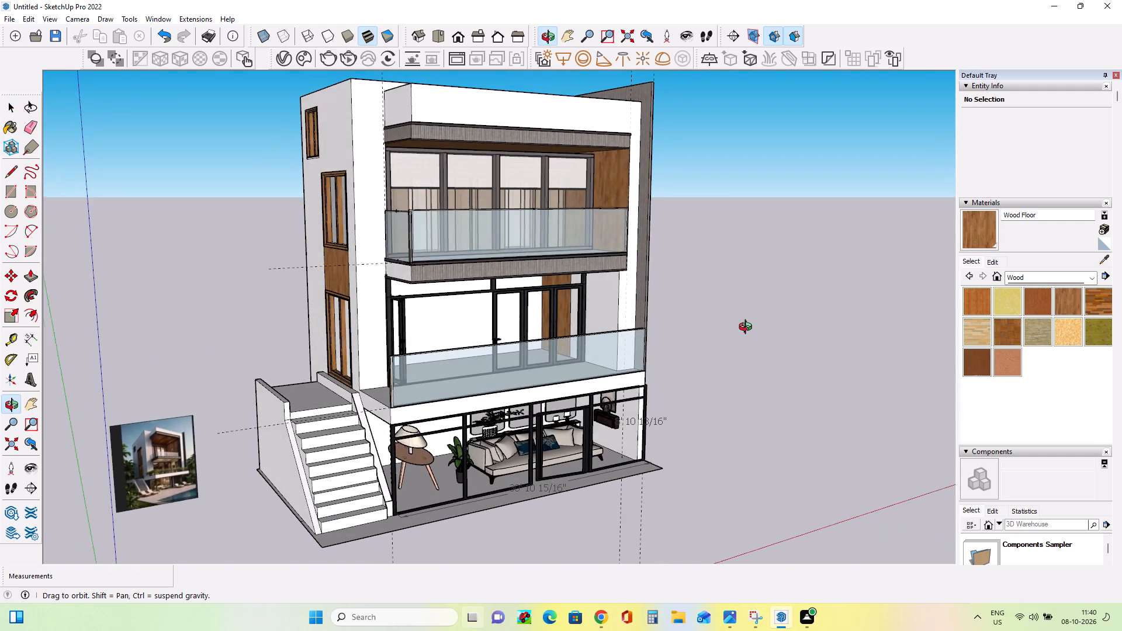
middle_click_drag(748, 328, 756, 338)
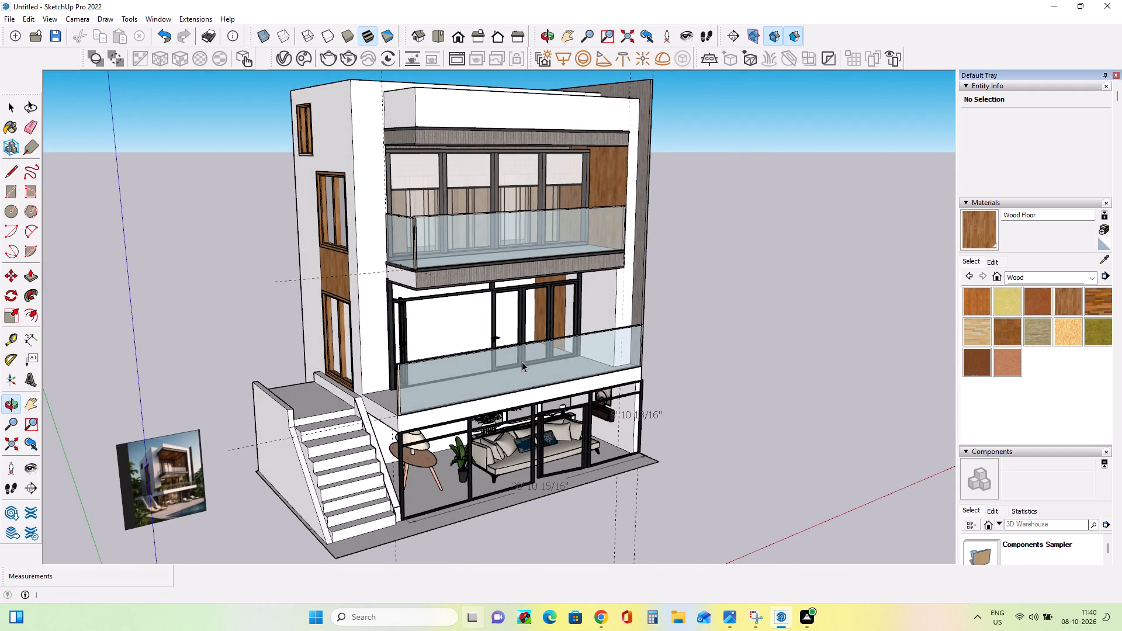
middle_click_drag(522, 362, 535, 377)
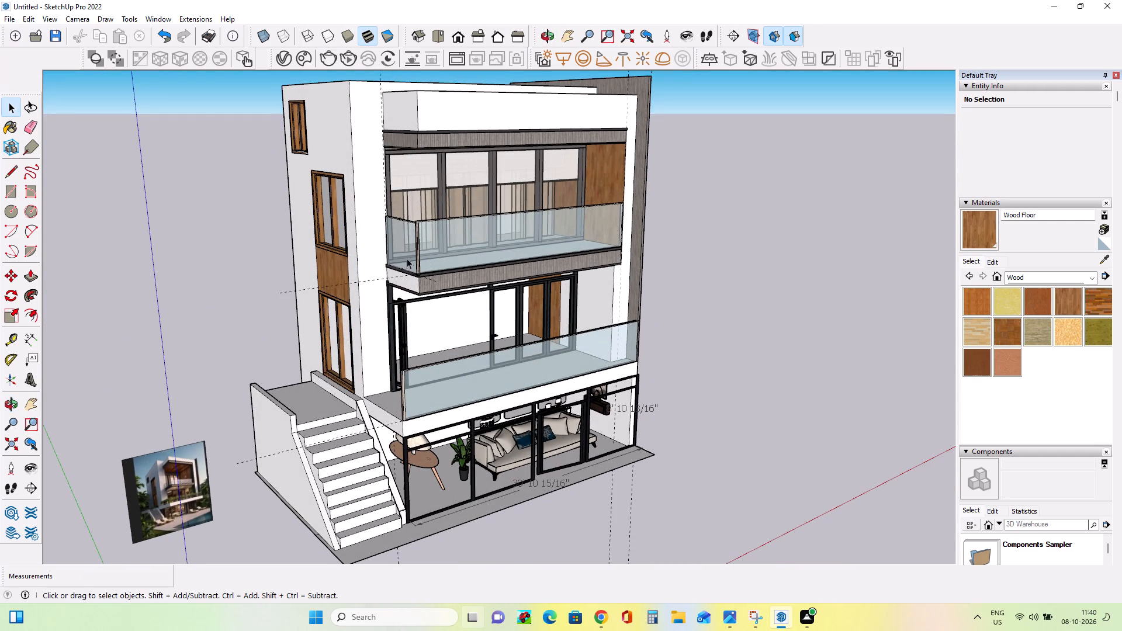
Switch to the browser and search 3D Warehouse for grass.
left_click(600, 620)
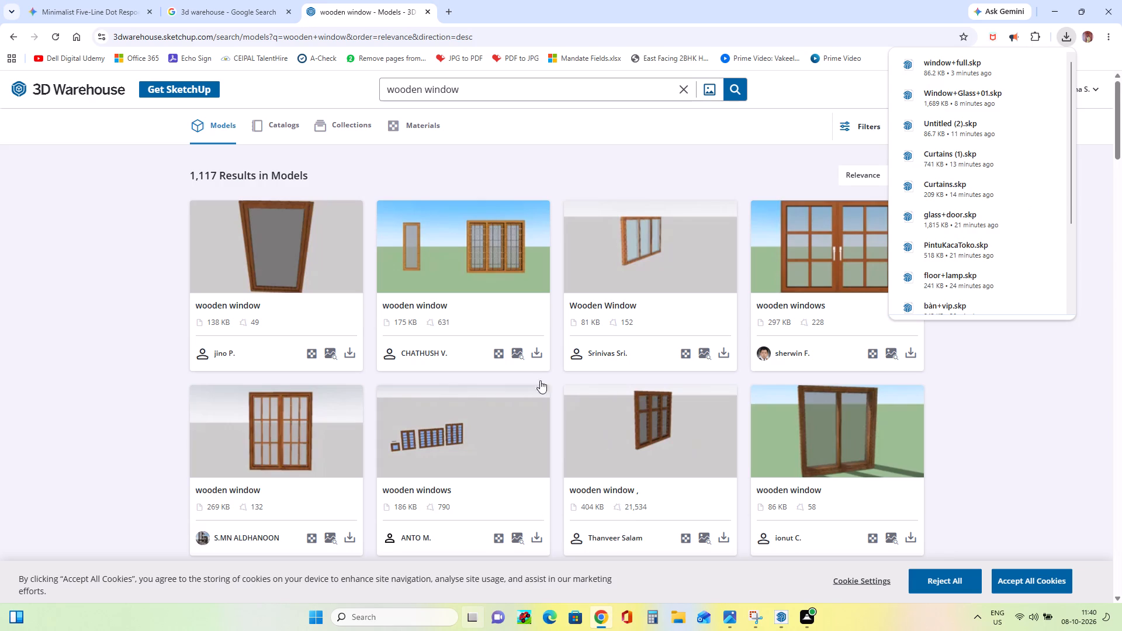
left_click(529, 87)
key("BackSpace")
key("BackSpace")
key("BackSpace")
key("BackSpace")
key("BackSpace")
key("BackSpace")
key("BackSpace")
key("BackSpace")
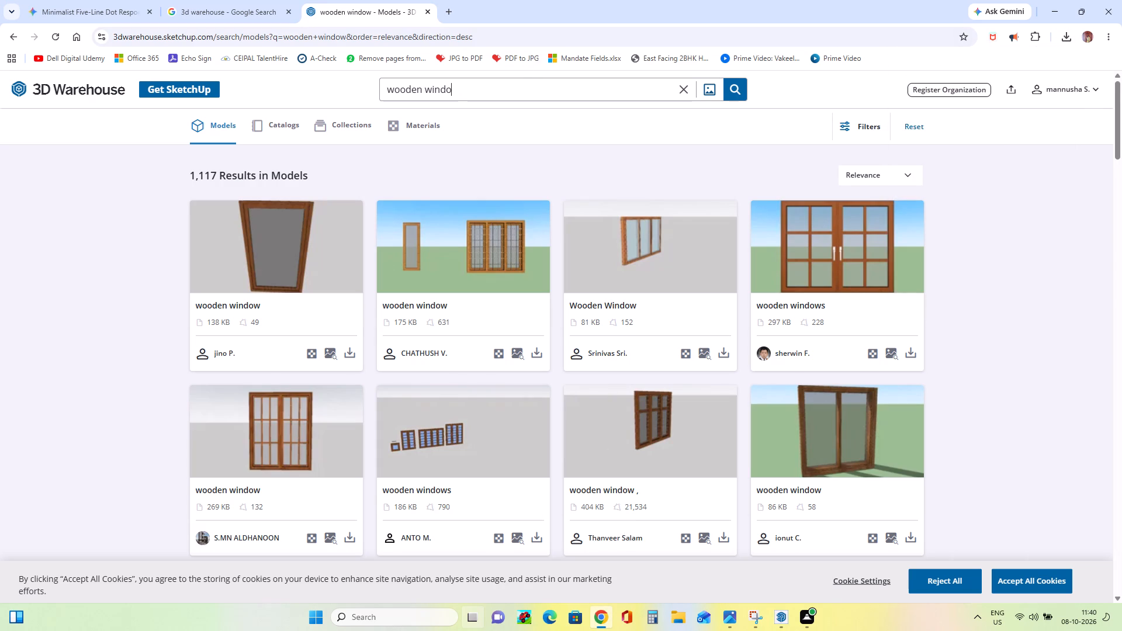
key("g")
type("rass")
key("Return")
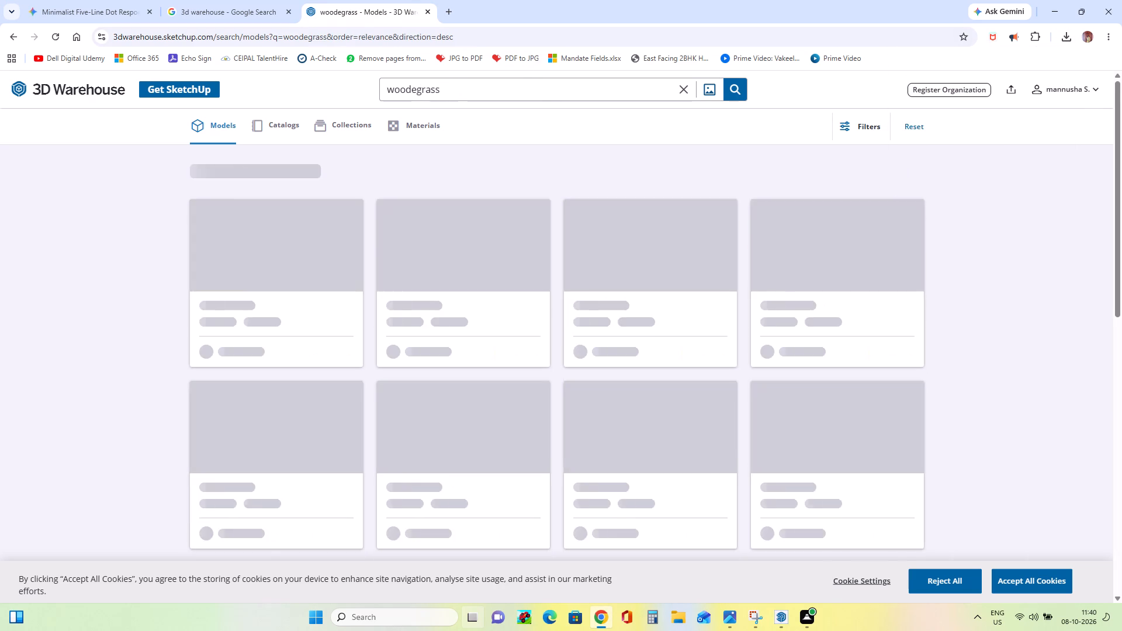
left_click(522, 88)
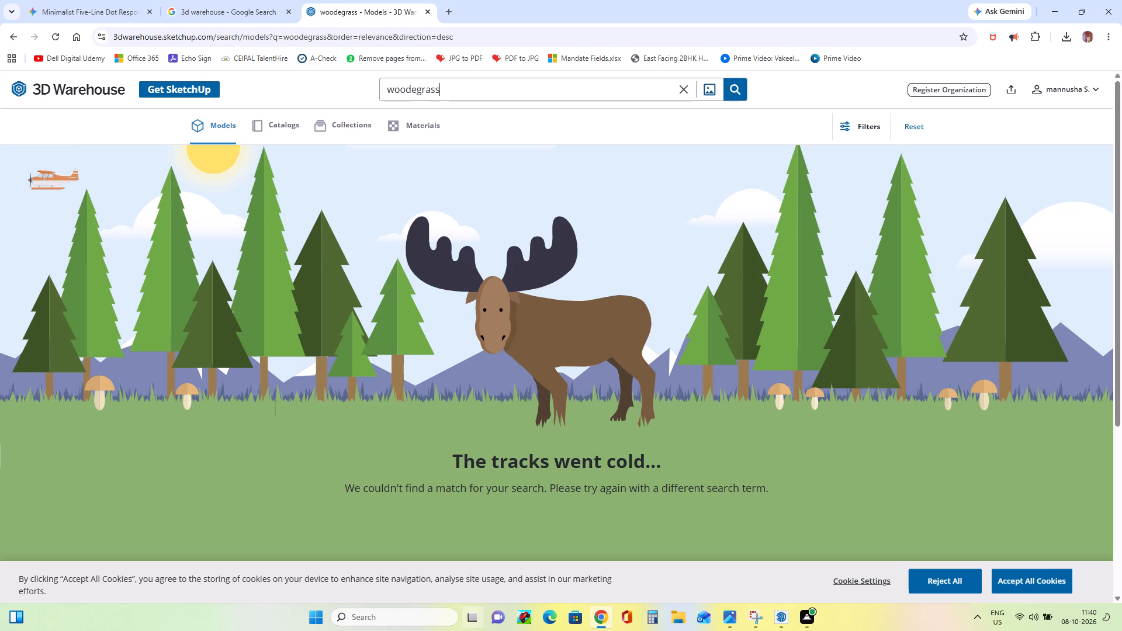
key("BackSpace")
key("BackSpace")
key("BackSpace")
key("BackSpace")
key("BackSpace")
key("BackSpace")
key("BackSpace")
key("BackSpace")
key("BackSpace")
key("BackSpace")
key("BackSpace")
key("BackSpace")
key("BackSpace")
key("BackSpace")
key("BackSpace")
key("BackSpace")
key("BackSpace")
type("grass")
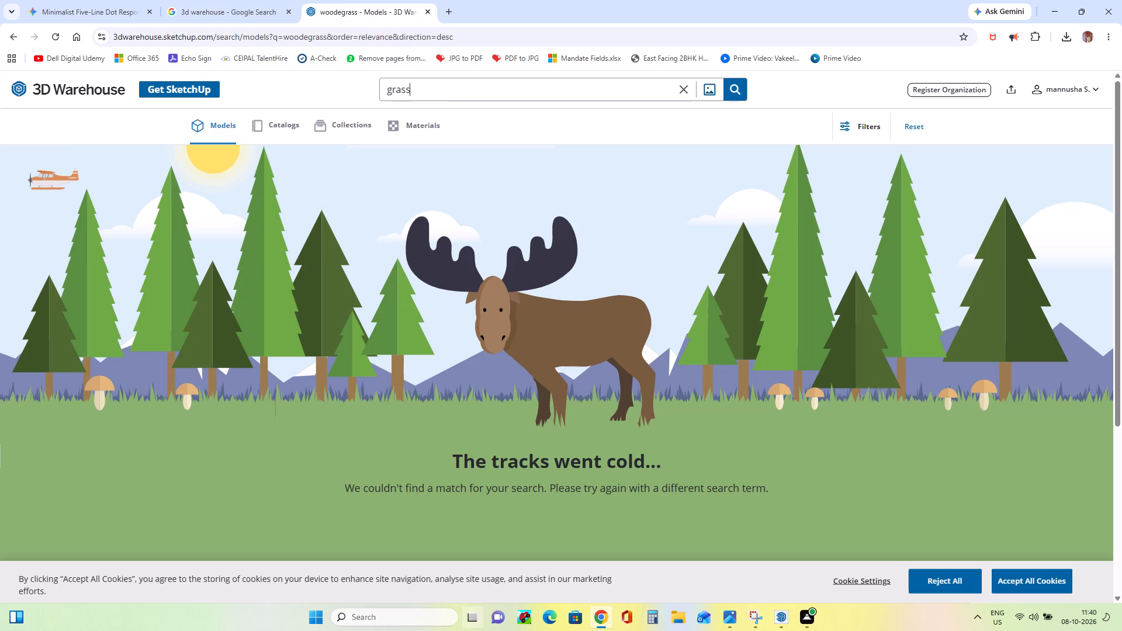
key("Return")
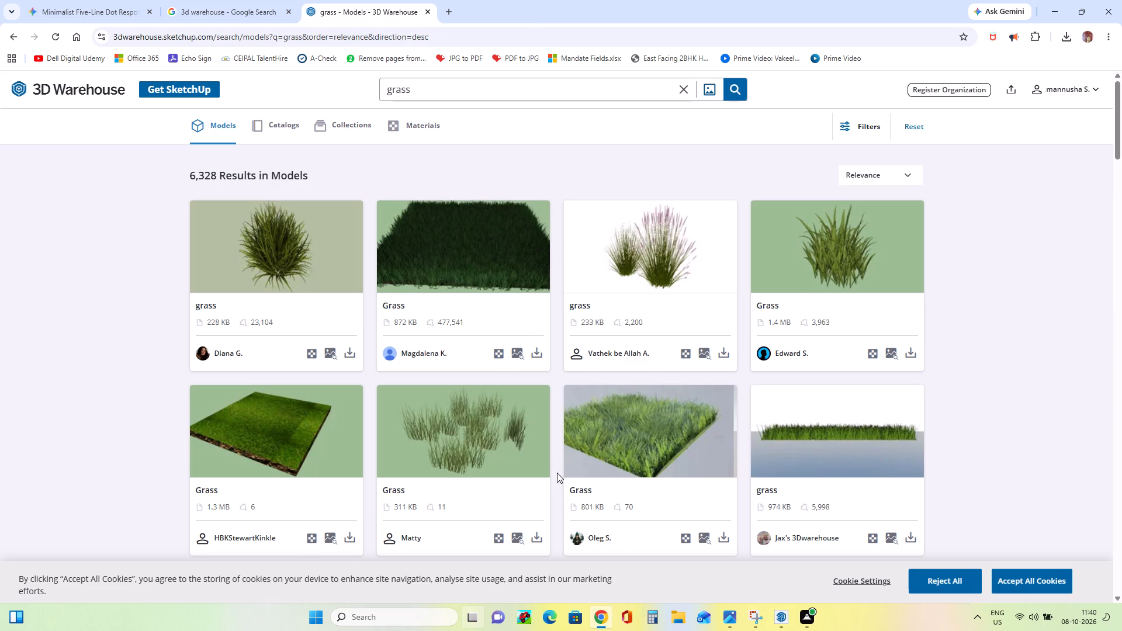
Browse the grass models and download the 1.8 MB vertical green wall with potted plants at its base.
scroll(538, 440, "down", 3)
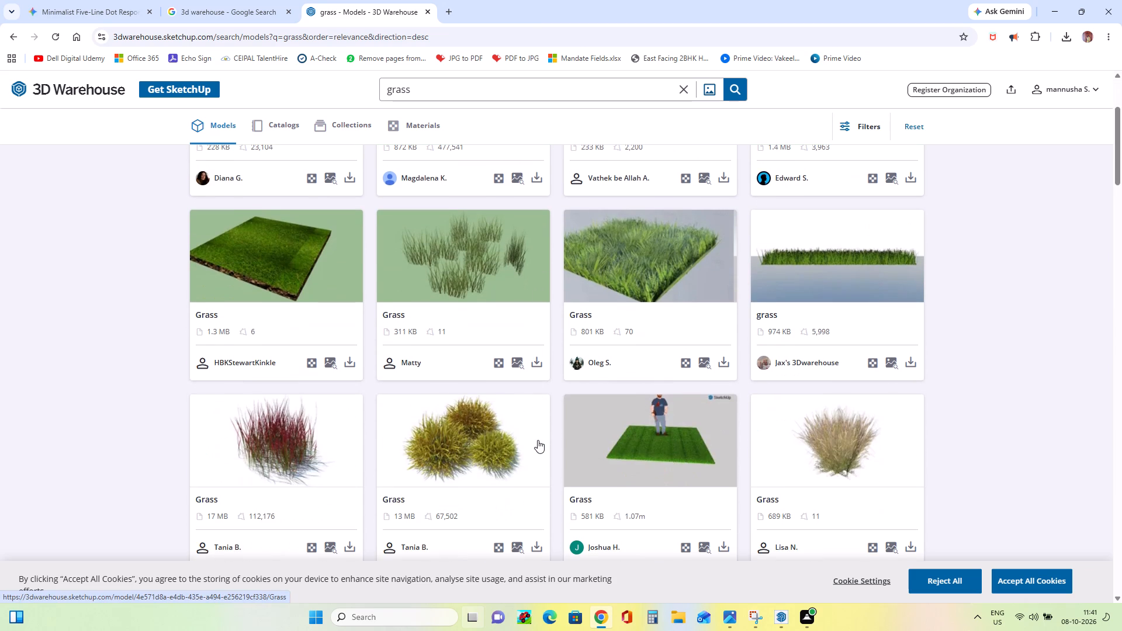
scroll(538, 440, "down", 7)
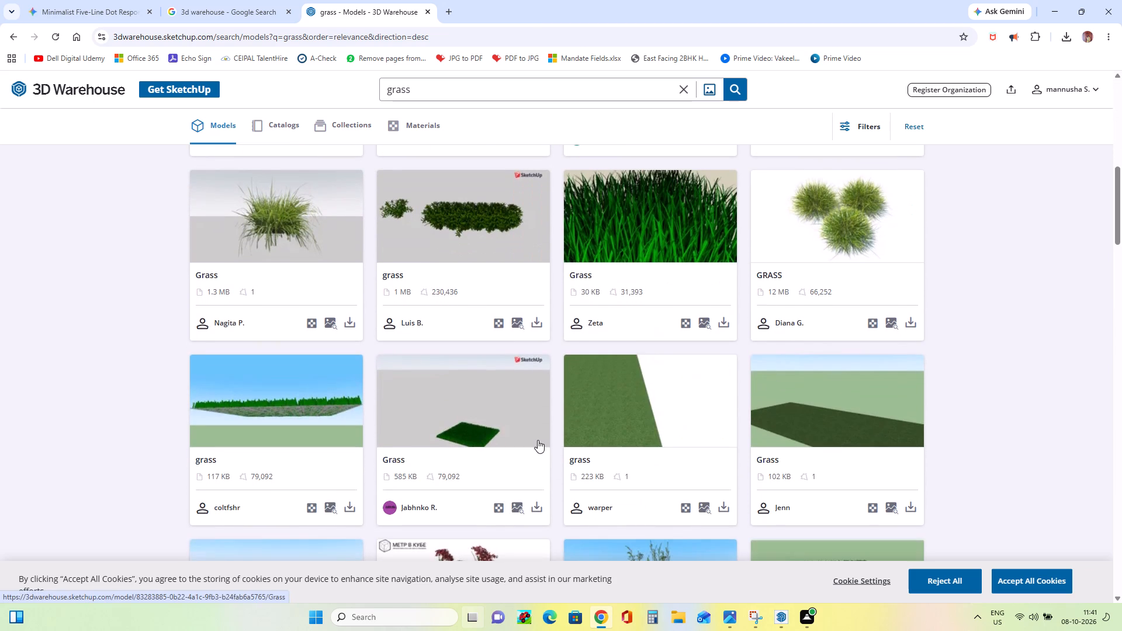
scroll(538, 440, "down", 5)
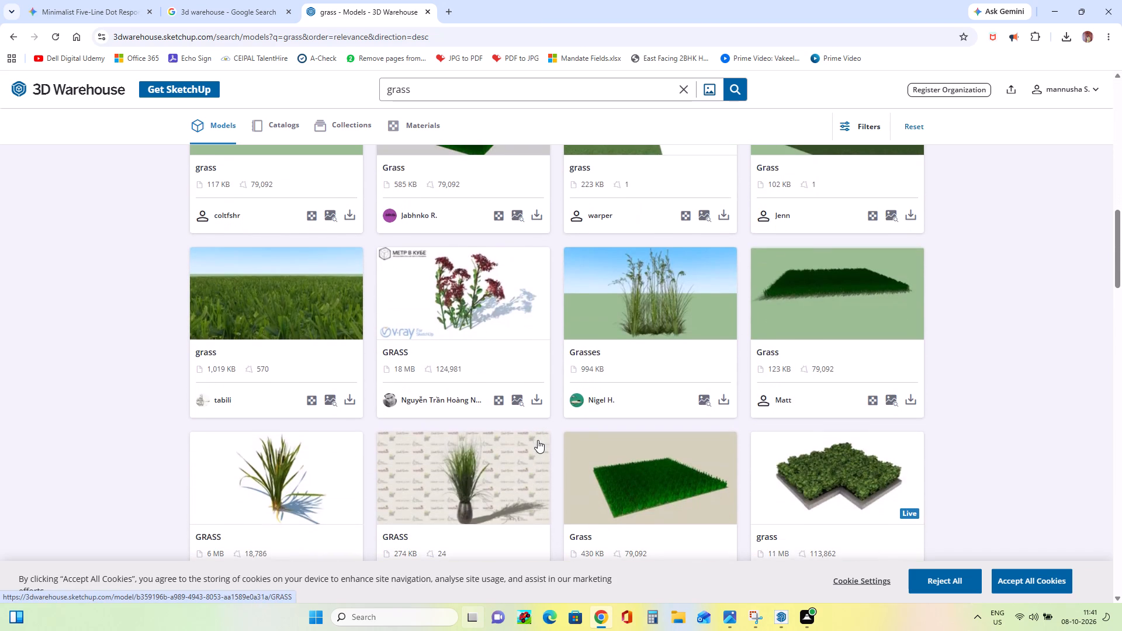
scroll(538, 440, "up", 3)
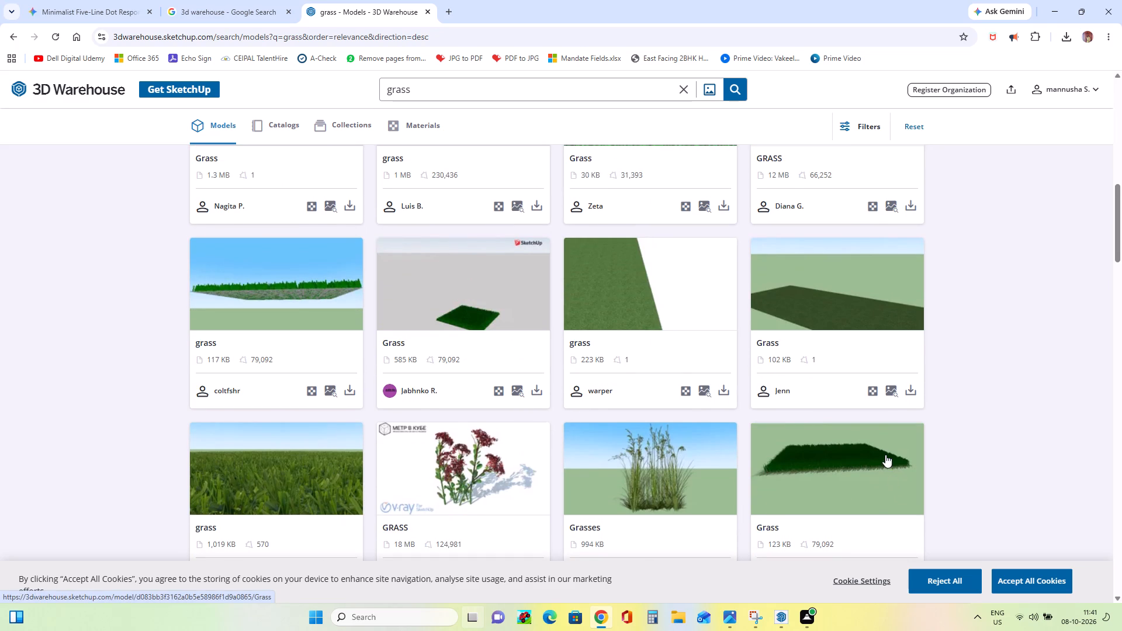
scroll(885, 455, "up", 3)
scroll(885, 455, "down", 8)
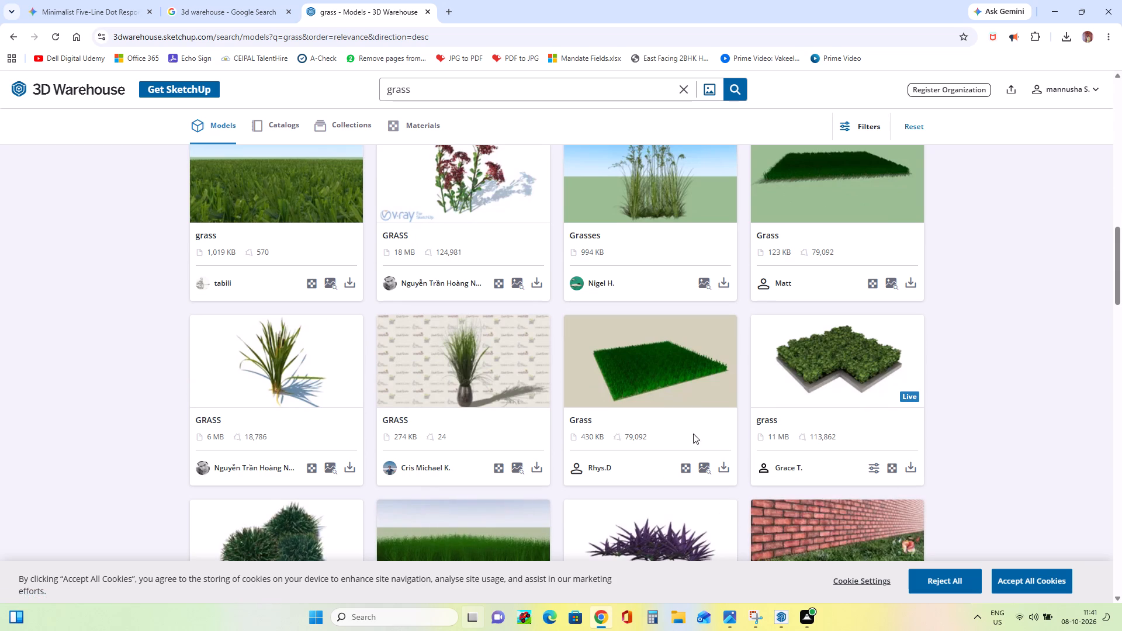
scroll(866, 443, "down", 3)
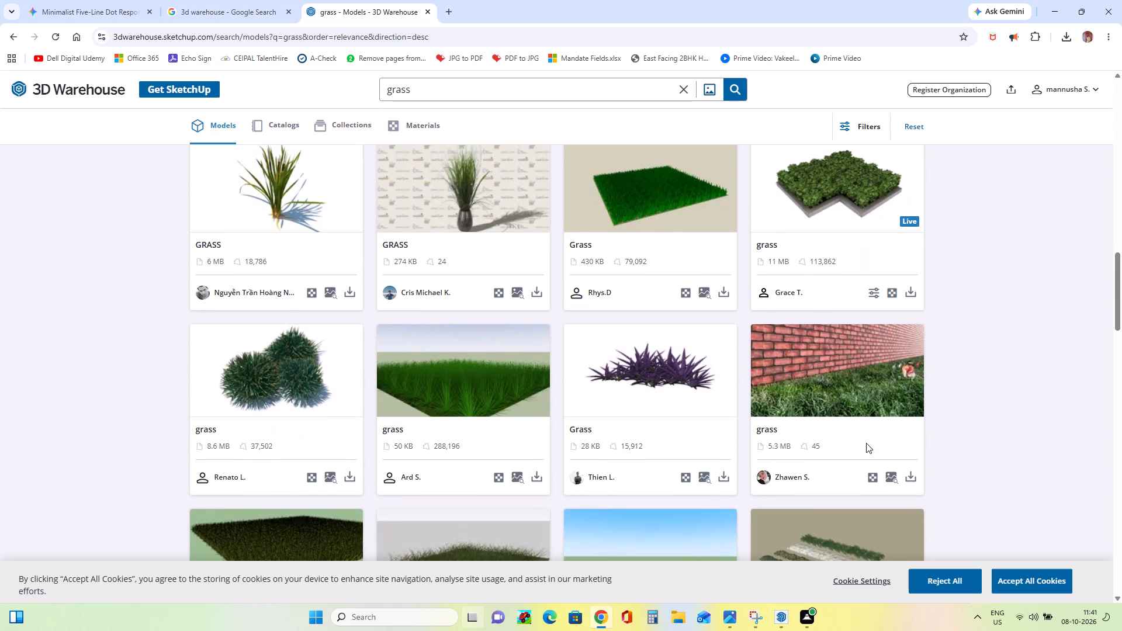
scroll(866, 443, "down", 7)
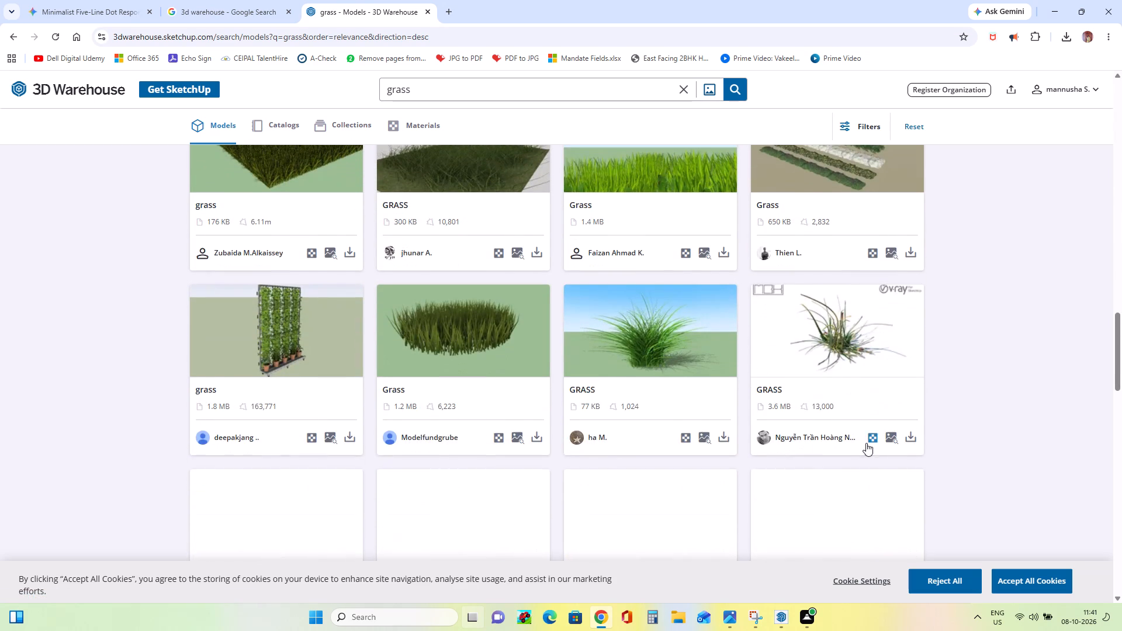
scroll(866, 443, "down", 7)
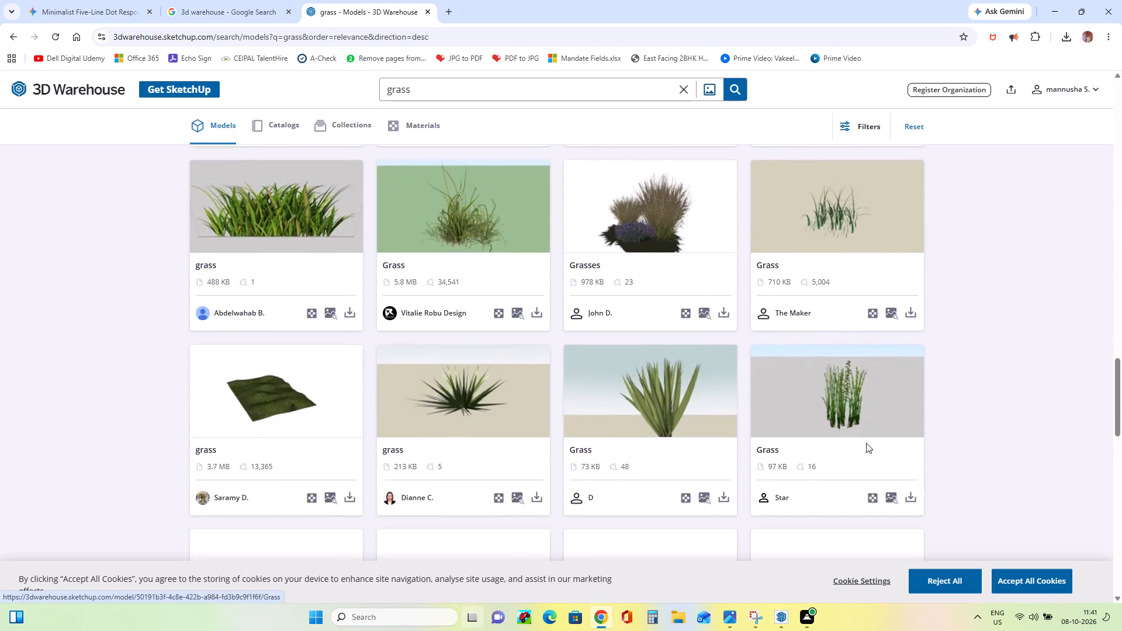
scroll(866, 443, "down", 4)
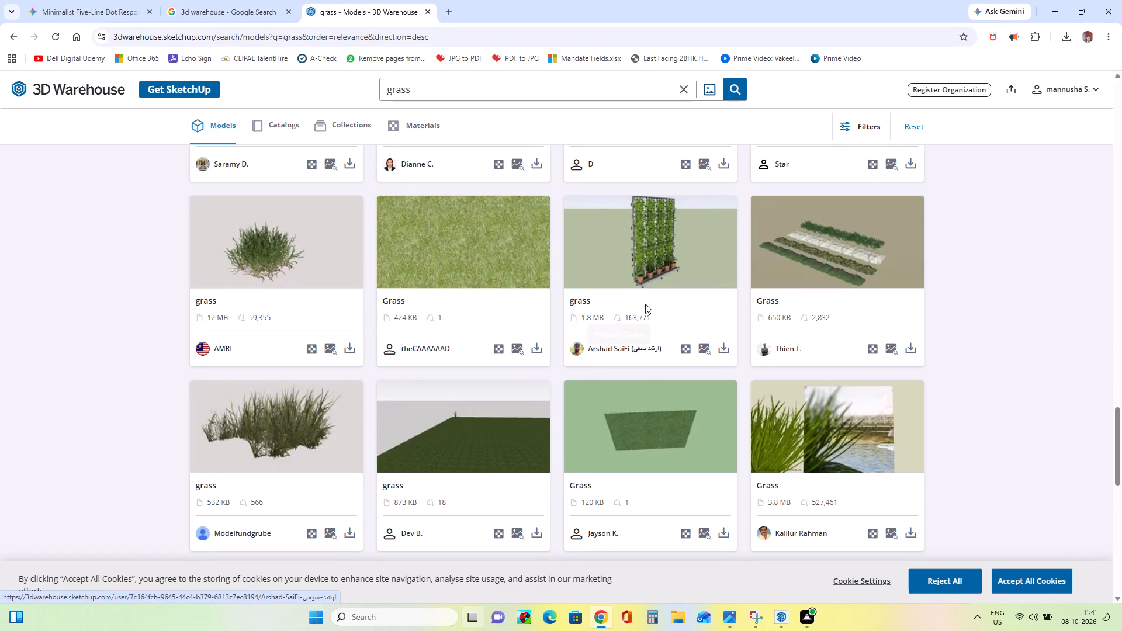
left_click(721, 348)
left_click(752, 377)
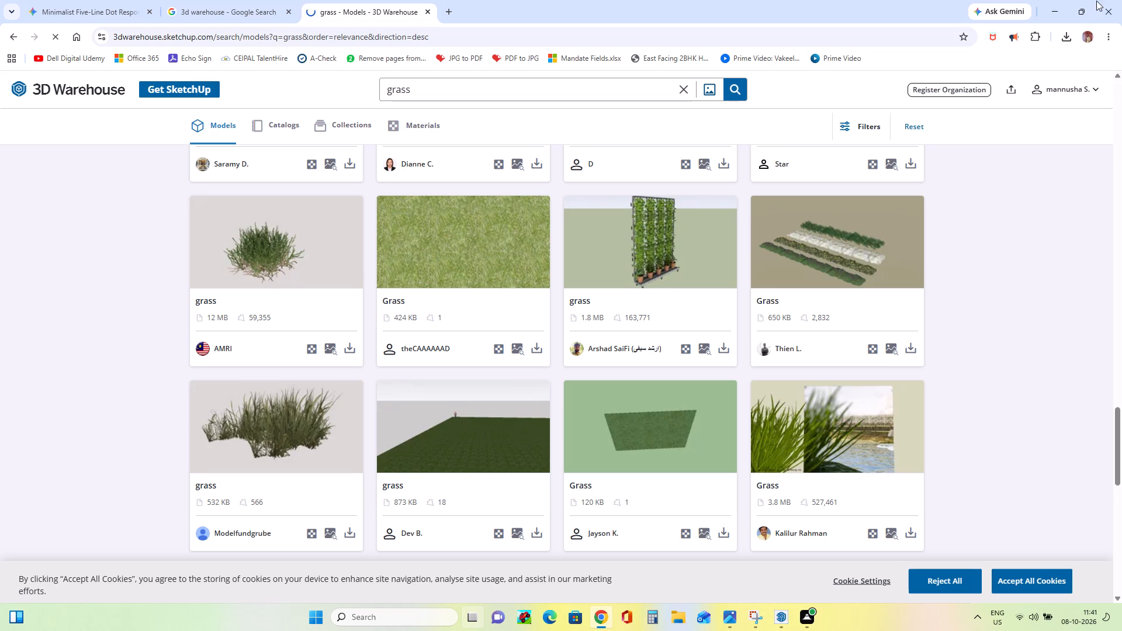
Return to SketchUp, import the downloaded green wall and place it in the open space beside the villa, opposite the stairs.
left_click(1047, 9)
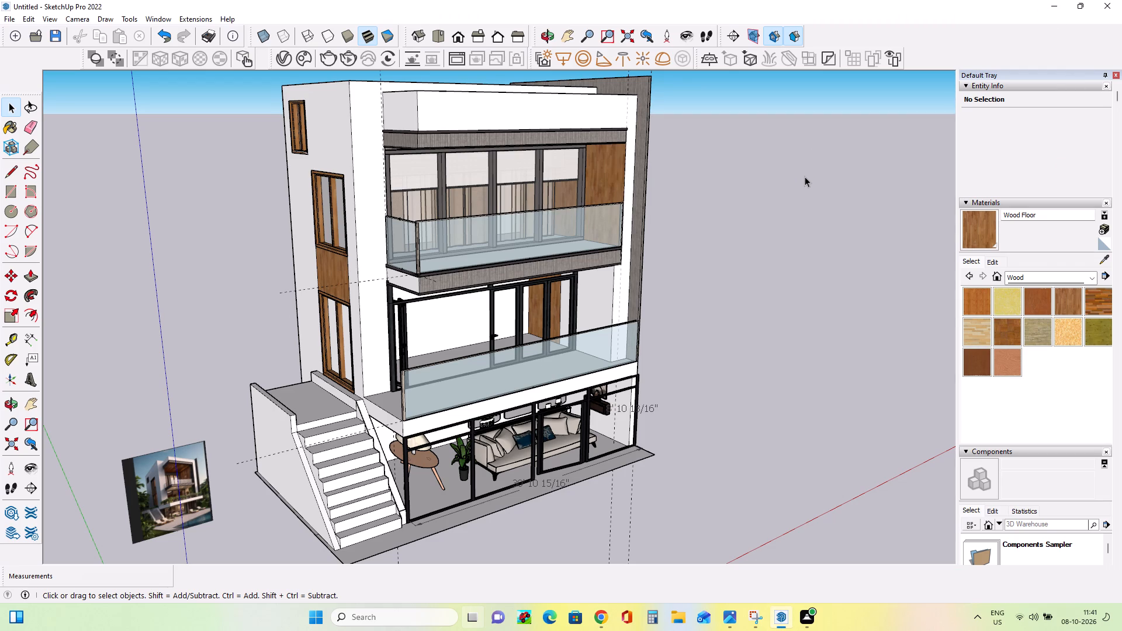
left_click(8, 16)
left_click(51, 220)
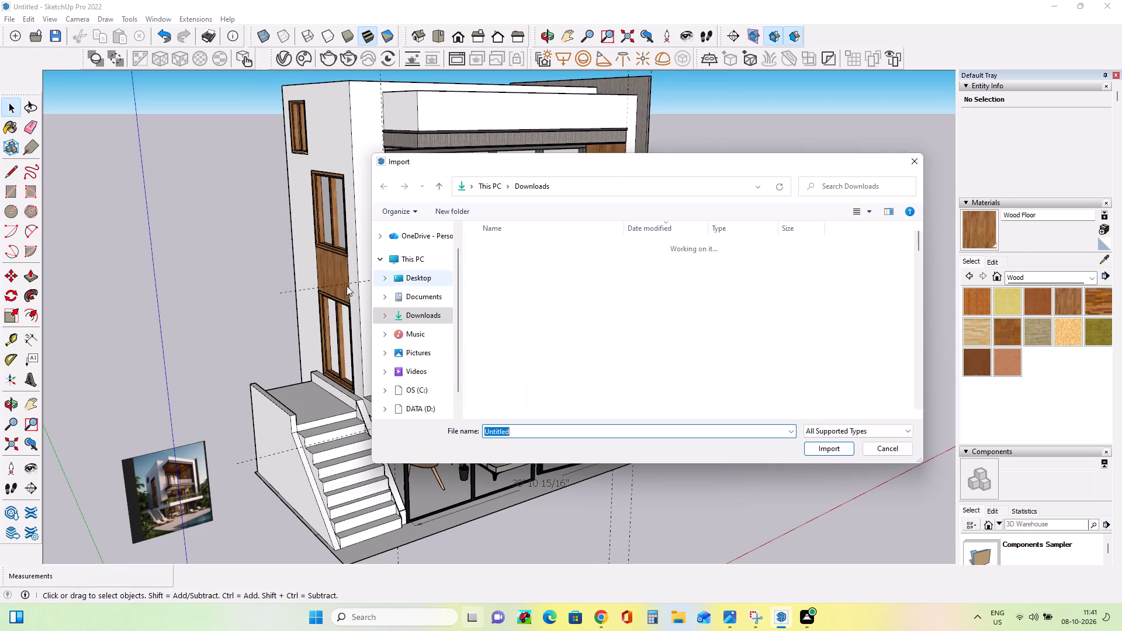
left_click(515, 269)
left_click(821, 450)
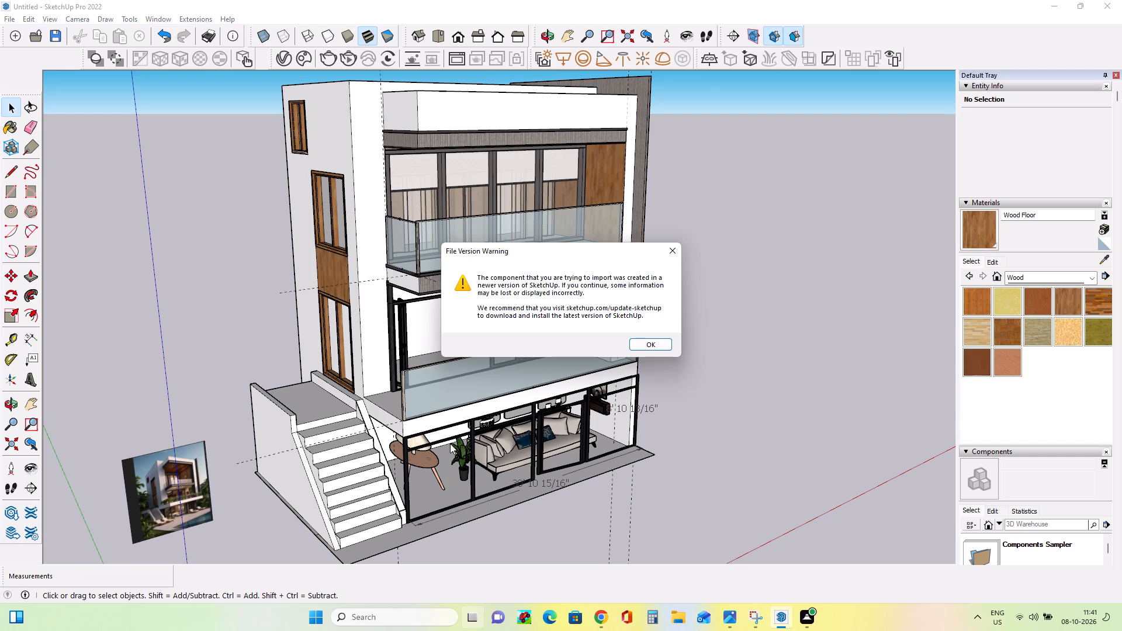
left_click(650, 346)
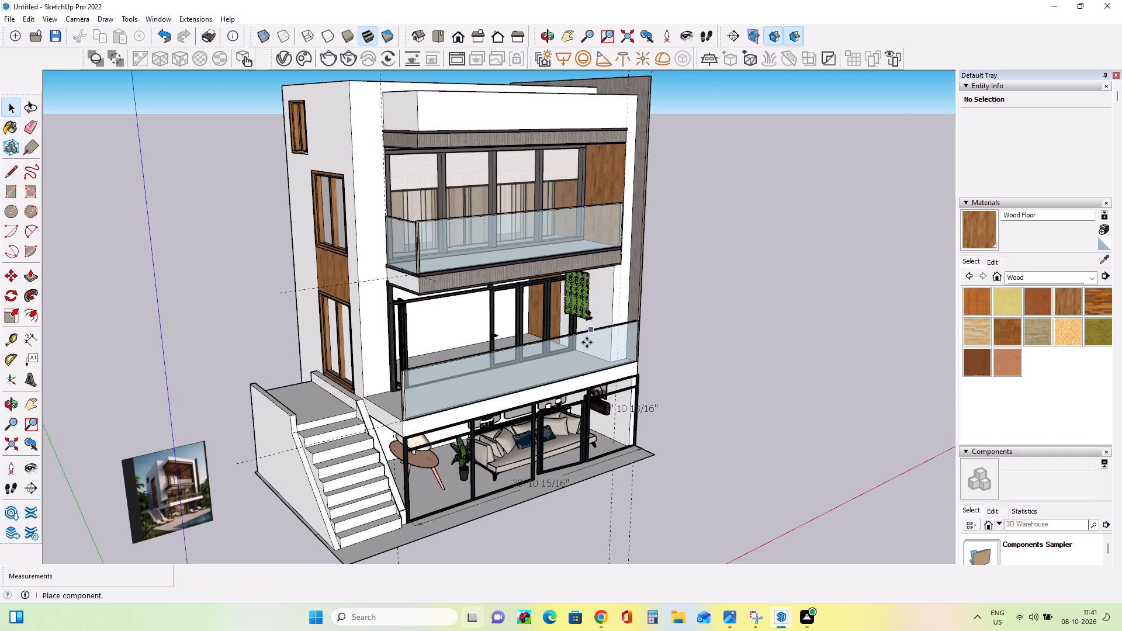
left_click(714, 327)
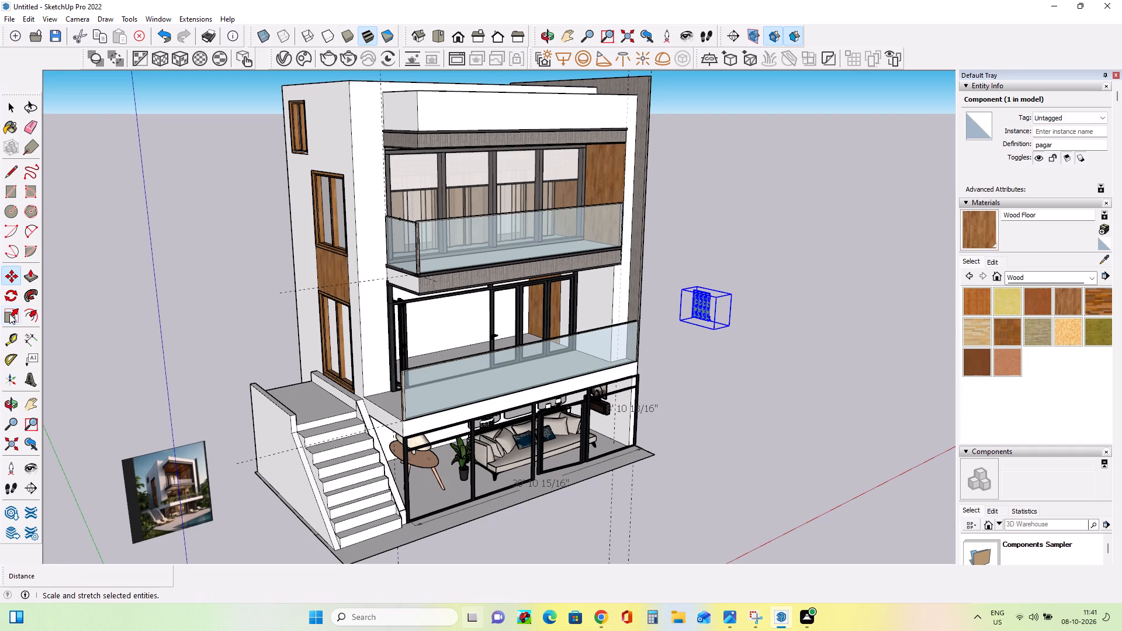
Rotate the green wall about 187.4 degrees around the vertical axis.
left_click(9, 295)
left_click(773, 367)
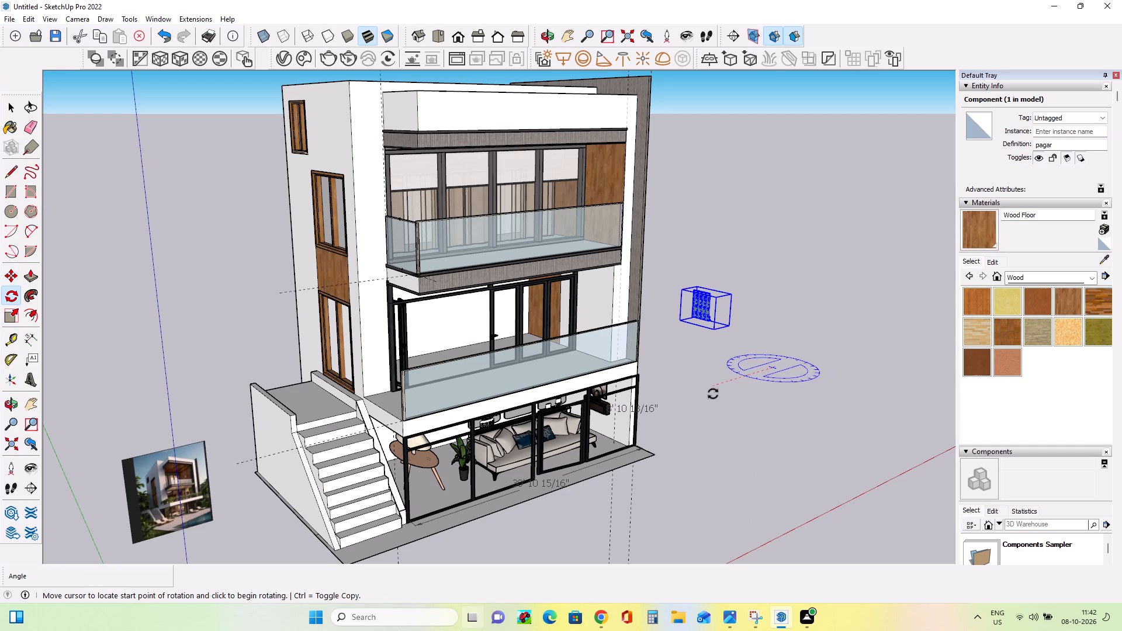
left_click(713, 394)
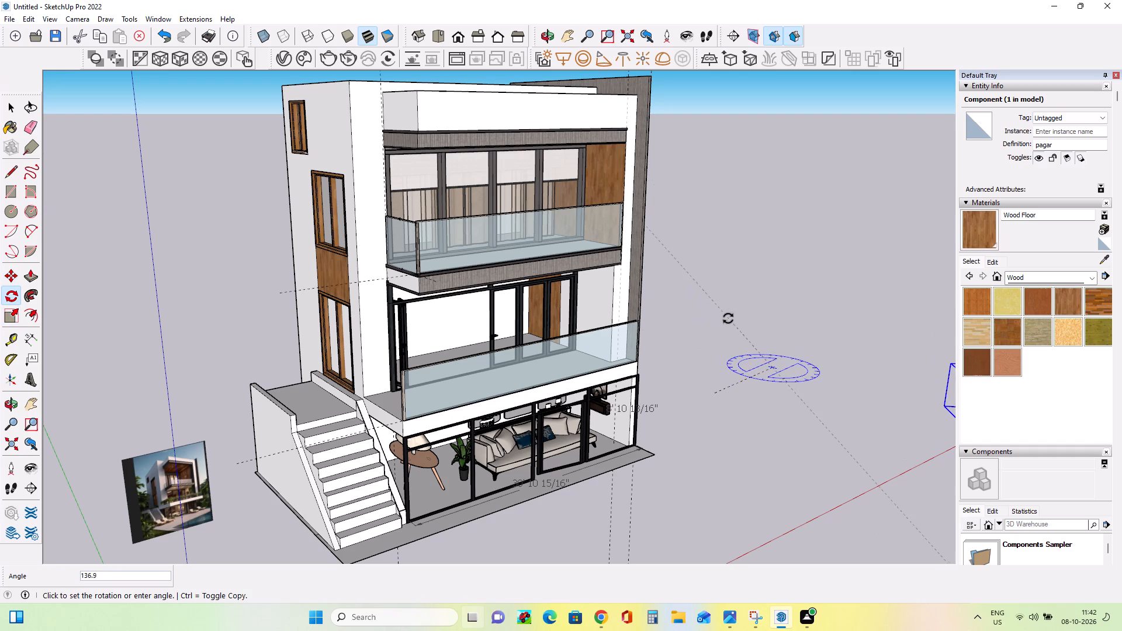
scroll(752, 357, "down", 7)
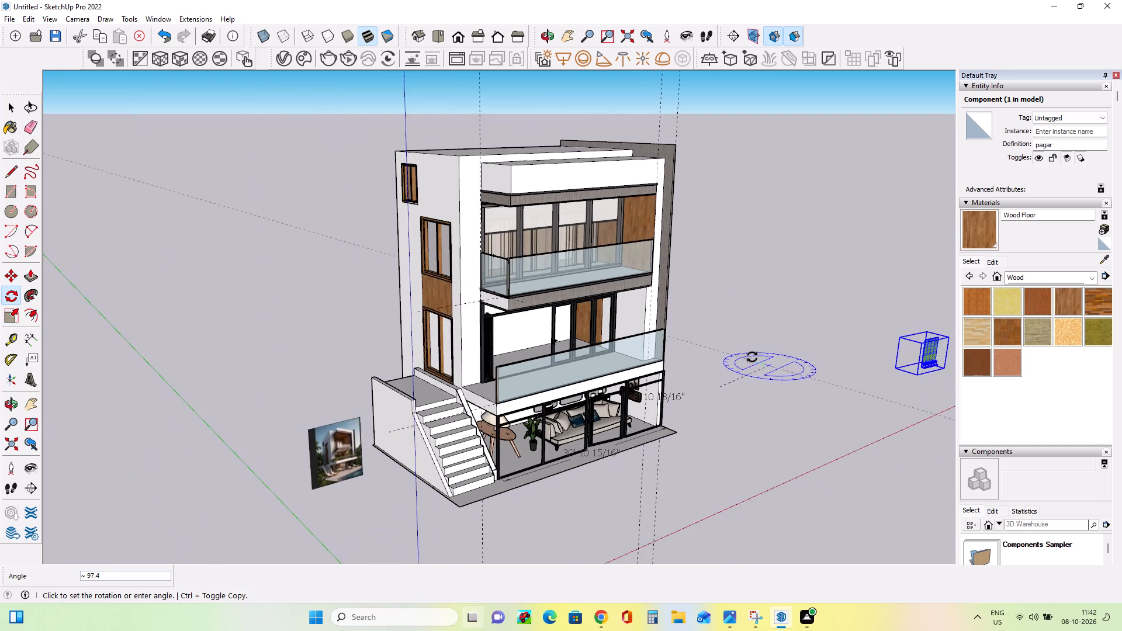
scroll(752, 357, "down", 2)
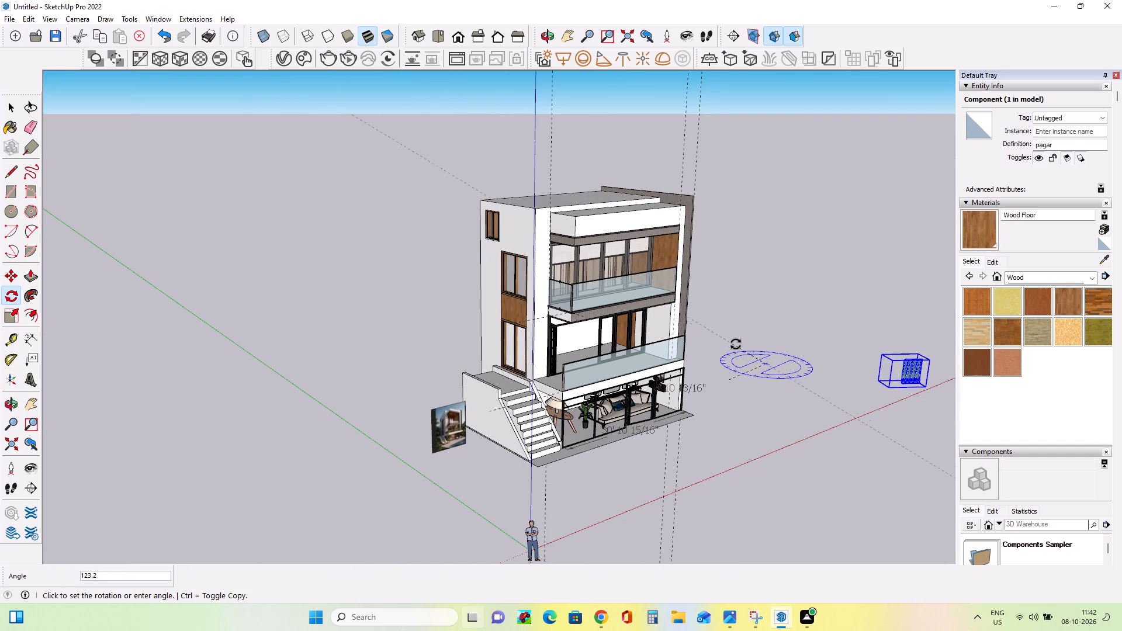
left_click(788, 353)
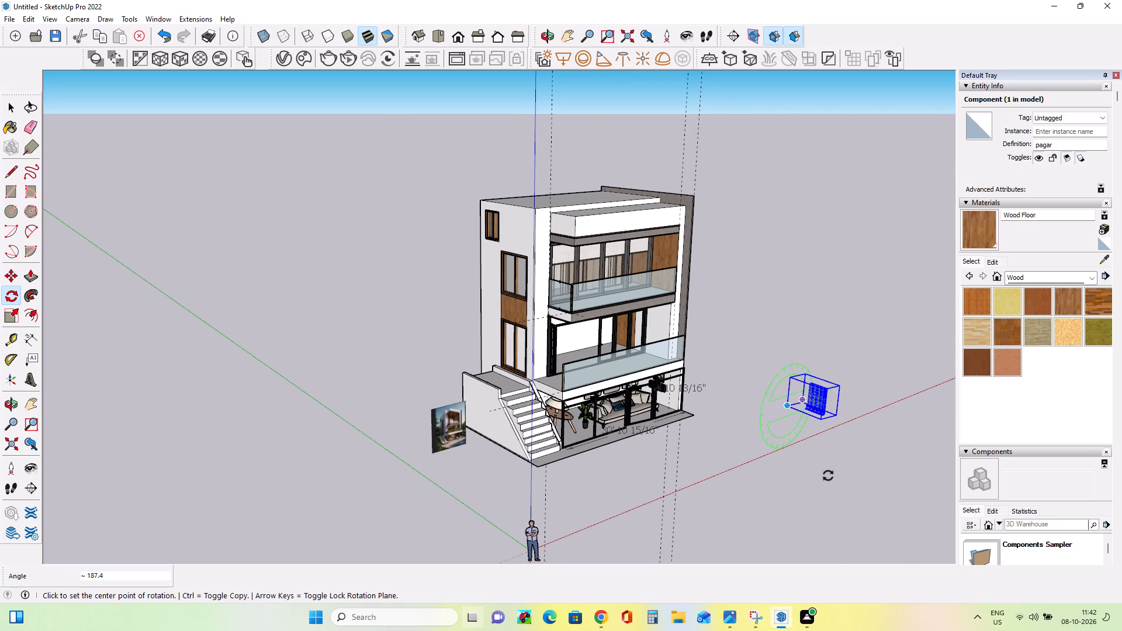
Move the green wall about 33' 1 7/8" onto the lower balcony, at the end away from the stairs.
scroll(837, 456, "up", 4)
middle_click_drag(835, 456, 642, 411)
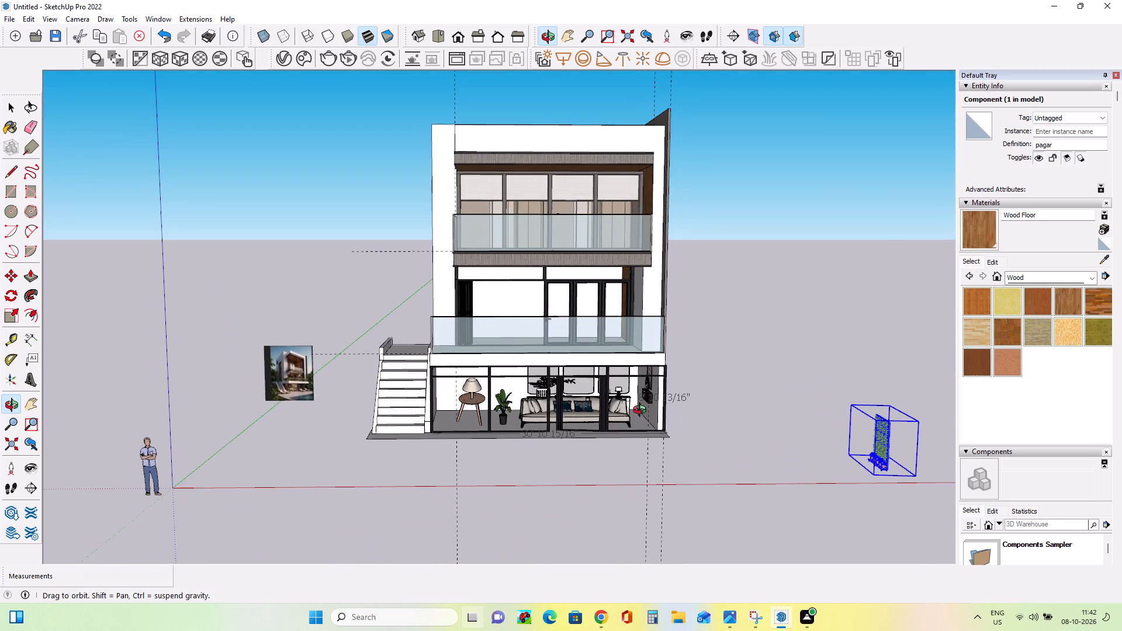
middle_click_drag(642, 411, 801, 432)
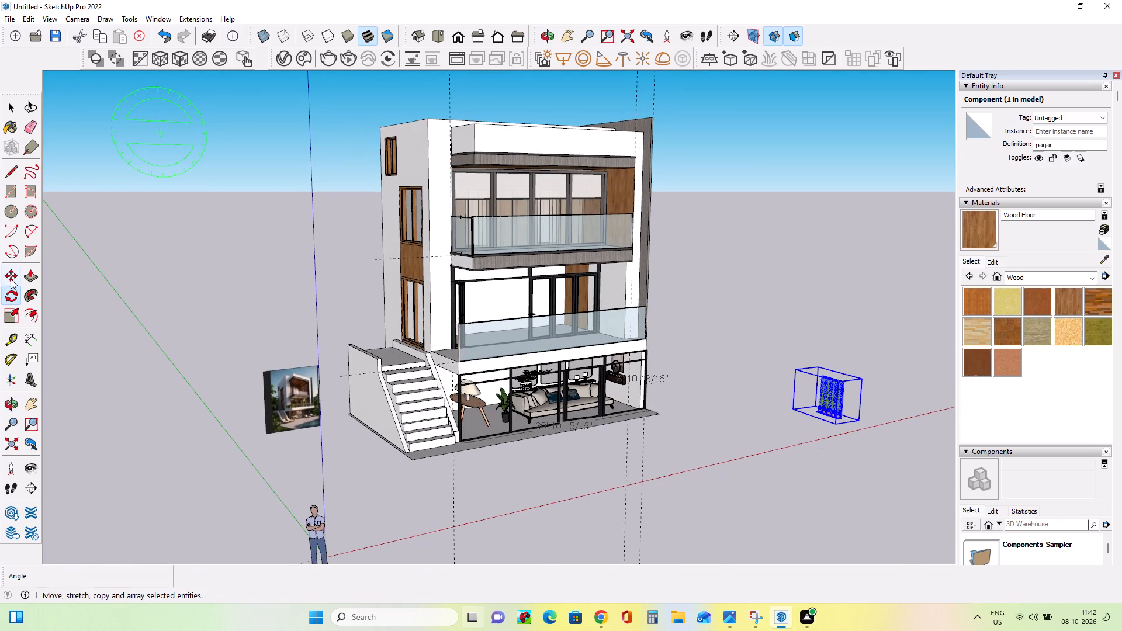
left_click(11, 278)
middle_click_drag(836, 410, 930, 583)
middle_click_drag(847, 352, 853, 372)
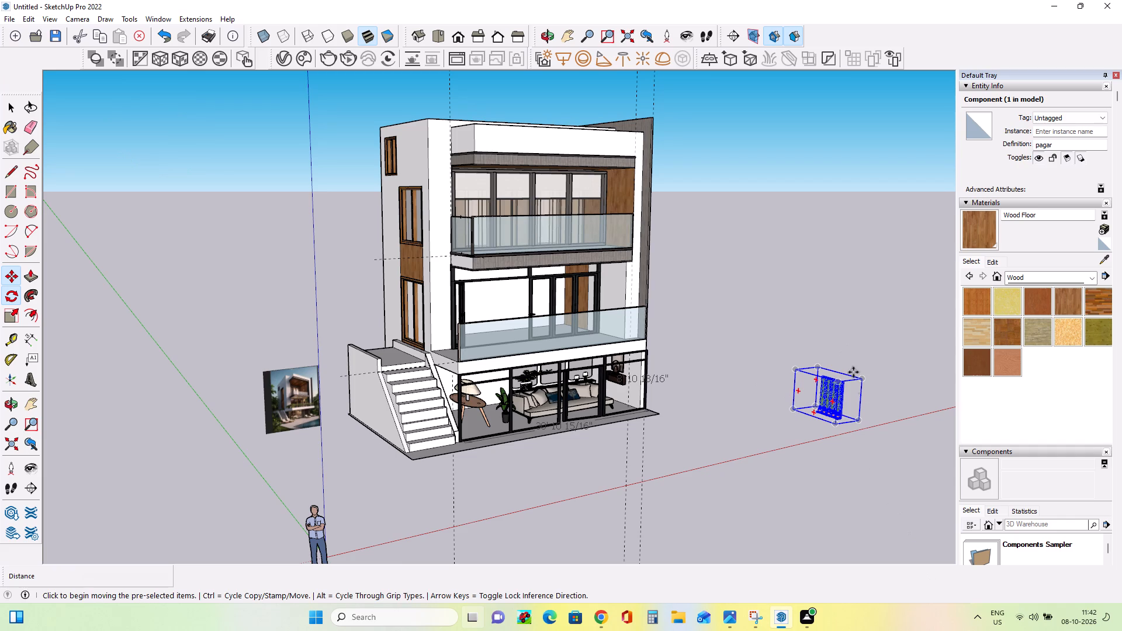
middle_click_drag(853, 372, 863, 403)
middle_click_drag(868, 418, 878, 453)
middle_click(878, 454)
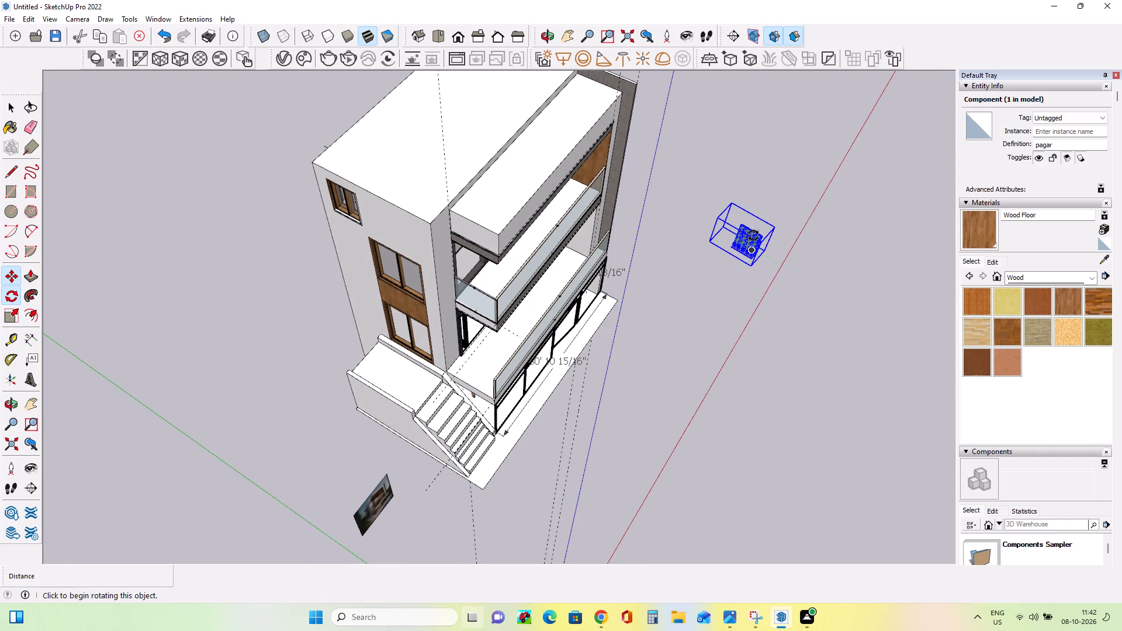
left_click(11, 282)
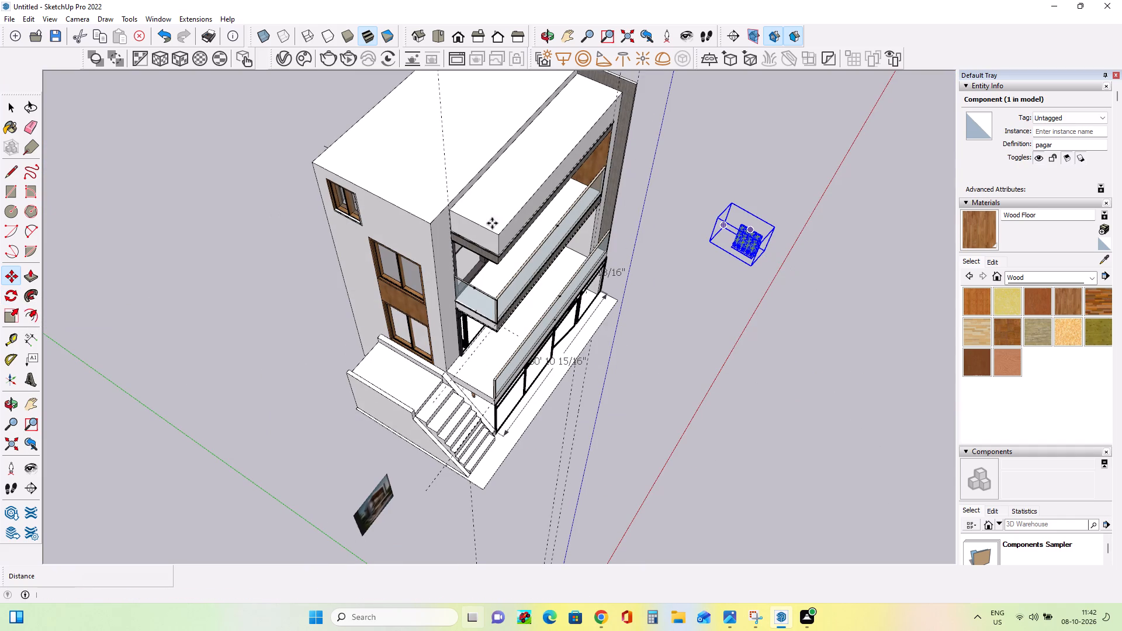
left_click(761, 239)
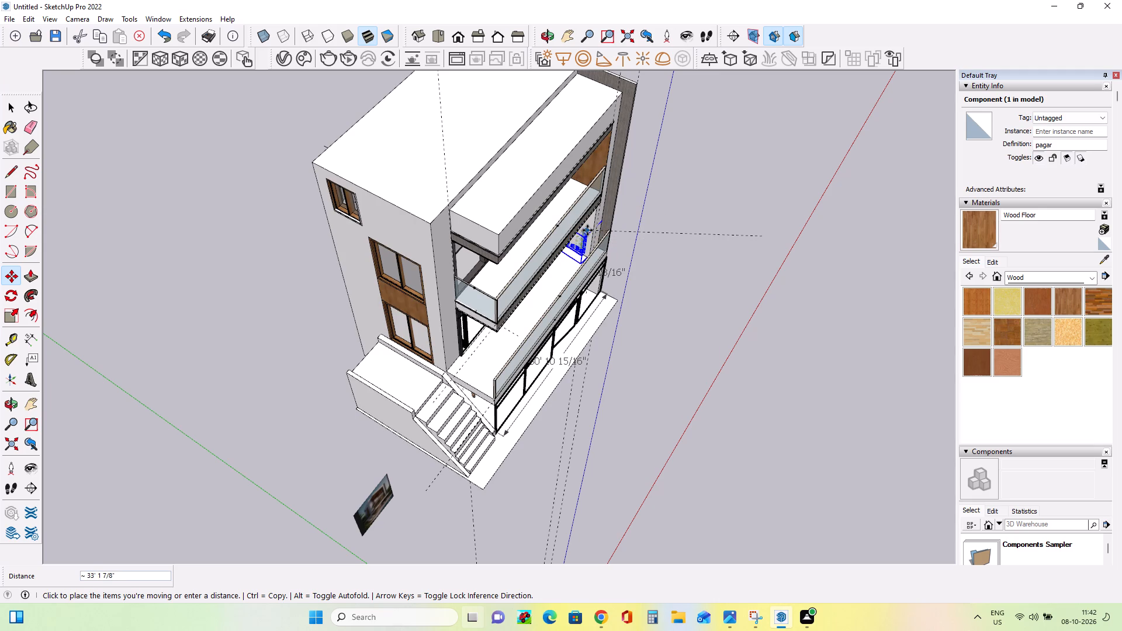
left_click(587, 230)
Try to shift the green wall further inward along the lower balcony, away from the end wall.
middle_click_drag(687, 308, 536, 196)
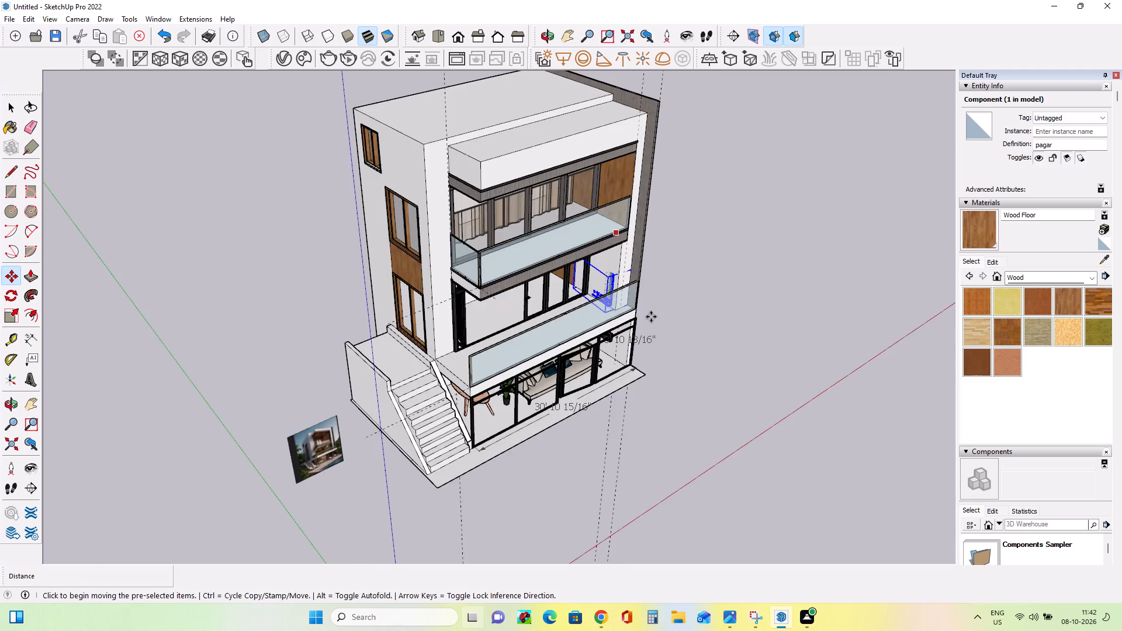
middle_click_drag(651, 317, 625, 221)
left_click(609, 296)
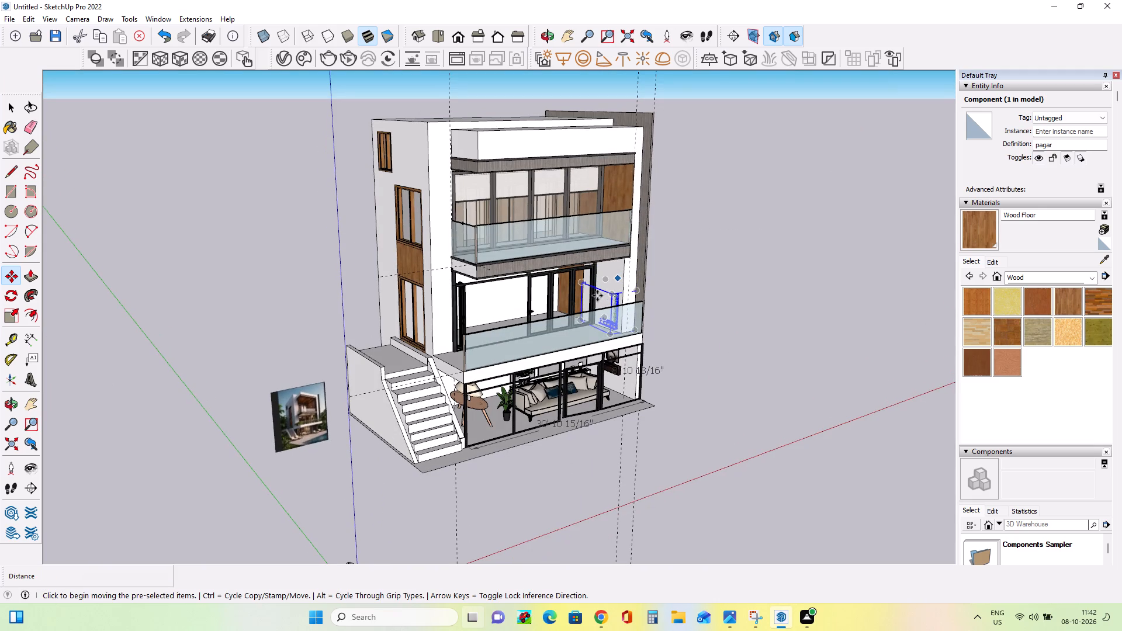
left_click(612, 294)
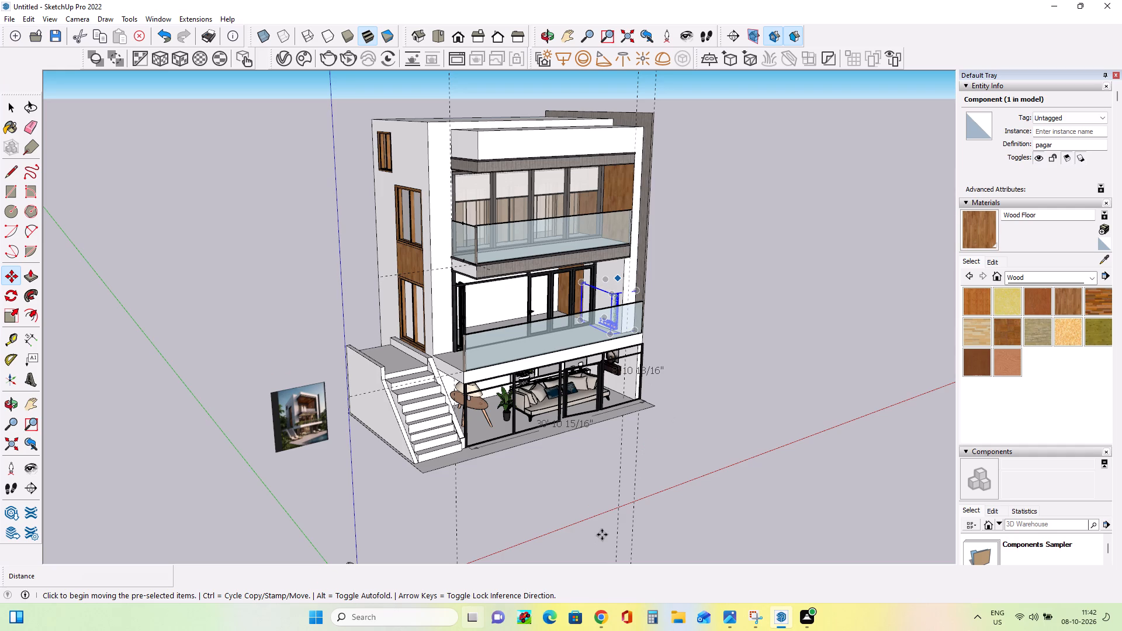
left_click(615, 293)
left_click_drag(611, 296, 587, 301)
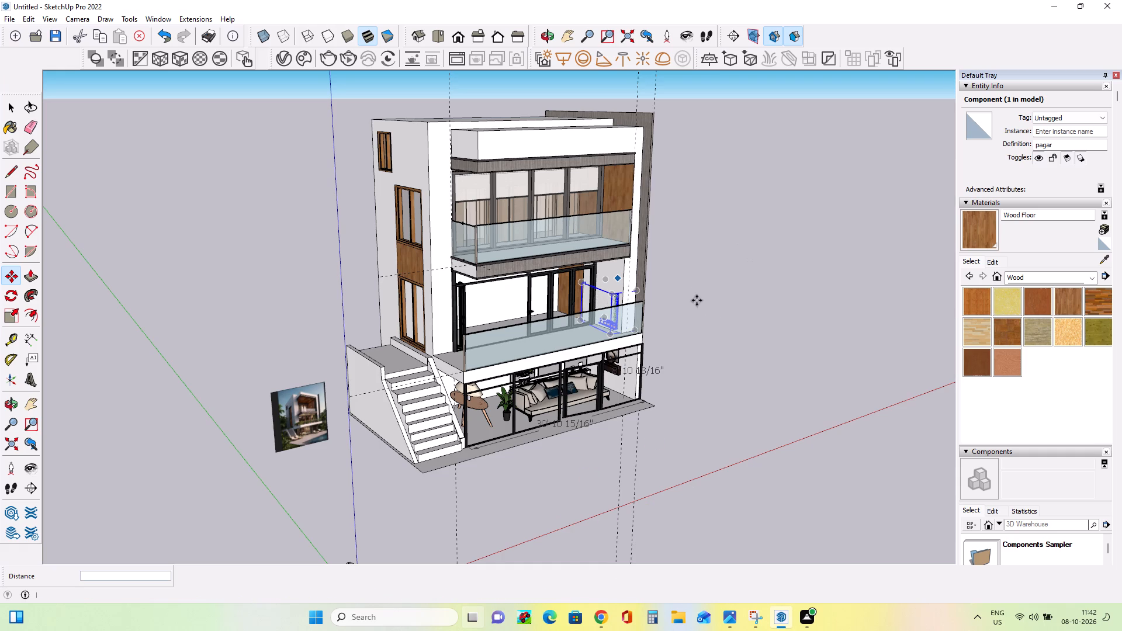
left_click_drag(701, 319, 688, 342)
left_click_drag(610, 294, 594, 304)
left_click_drag(611, 300, 587, 311)
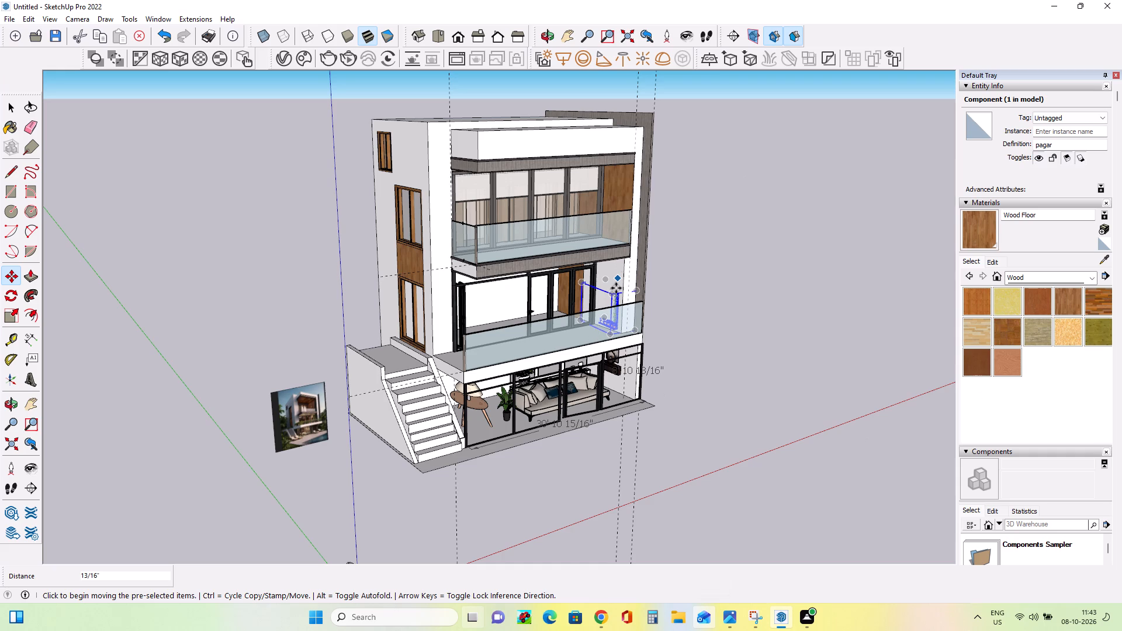
left_click_drag(614, 296, 569, 304)
left_click_drag(618, 299, 557, 321)
left_click_drag(607, 291, 597, 310)
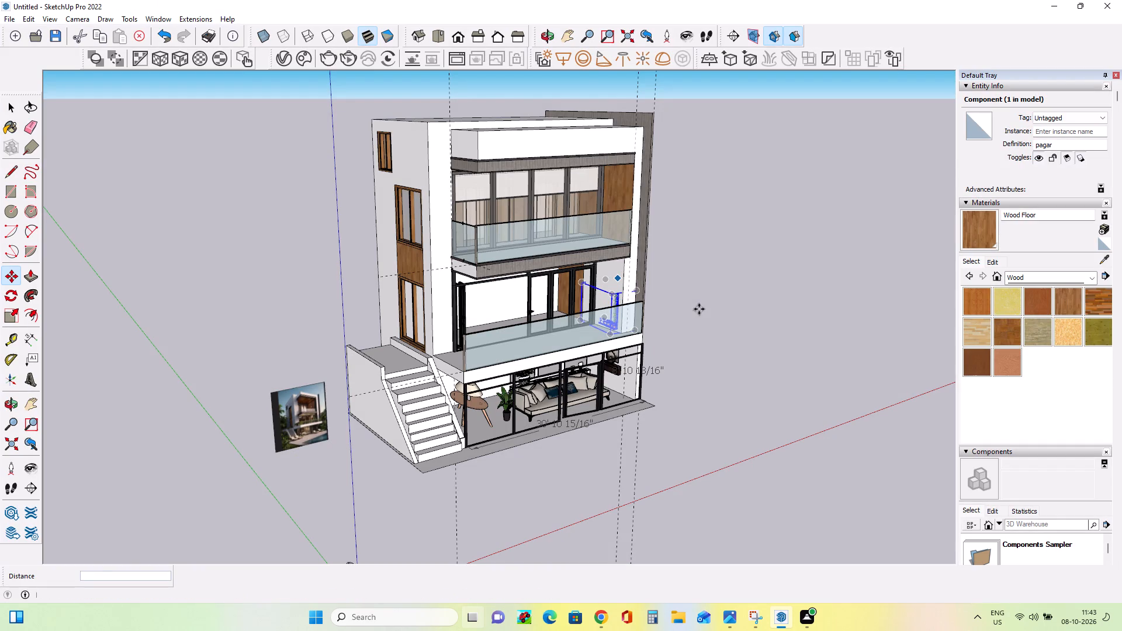
left_click_drag(615, 296, 585, 301)
left_click_drag(614, 295, 592, 303)
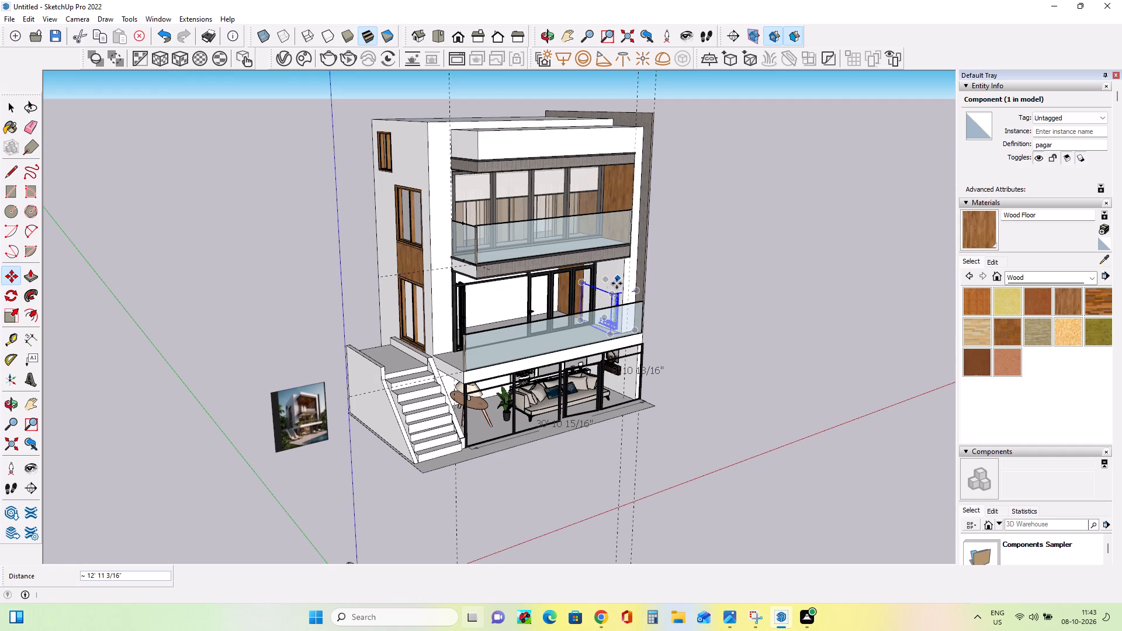
left_click_drag(612, 294, 592, 302)
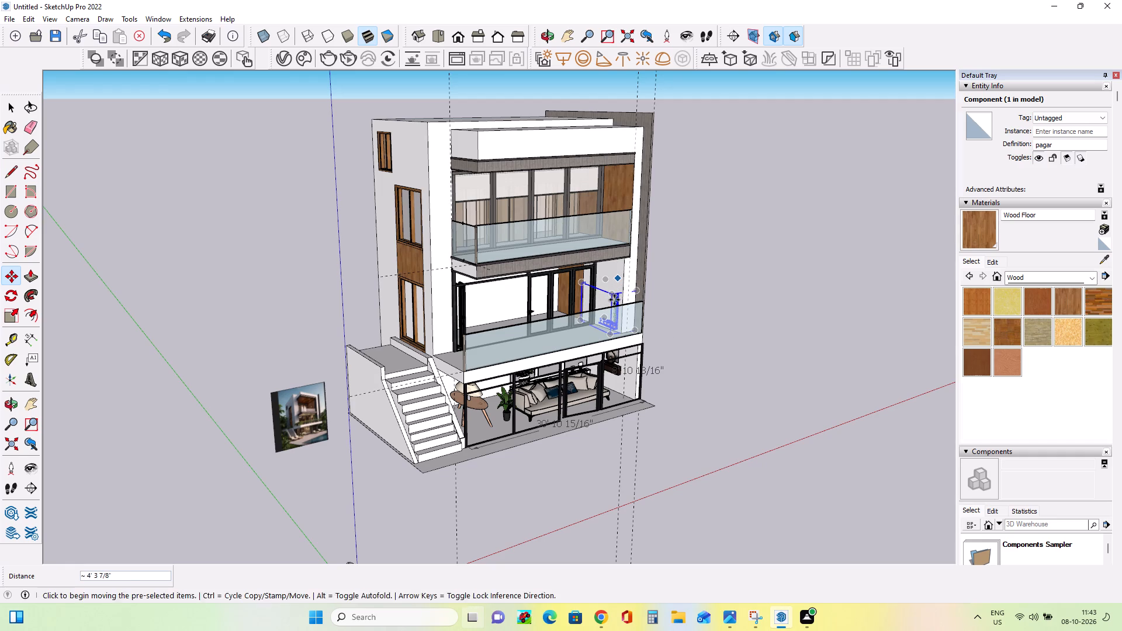
left_click_drag(614, 300, 610, 287)
Explode the upper balcony's front glass railing component and its inner group, and delete the vertical guide line it contains.
middle_click_drag(659, 303, 520, 371)
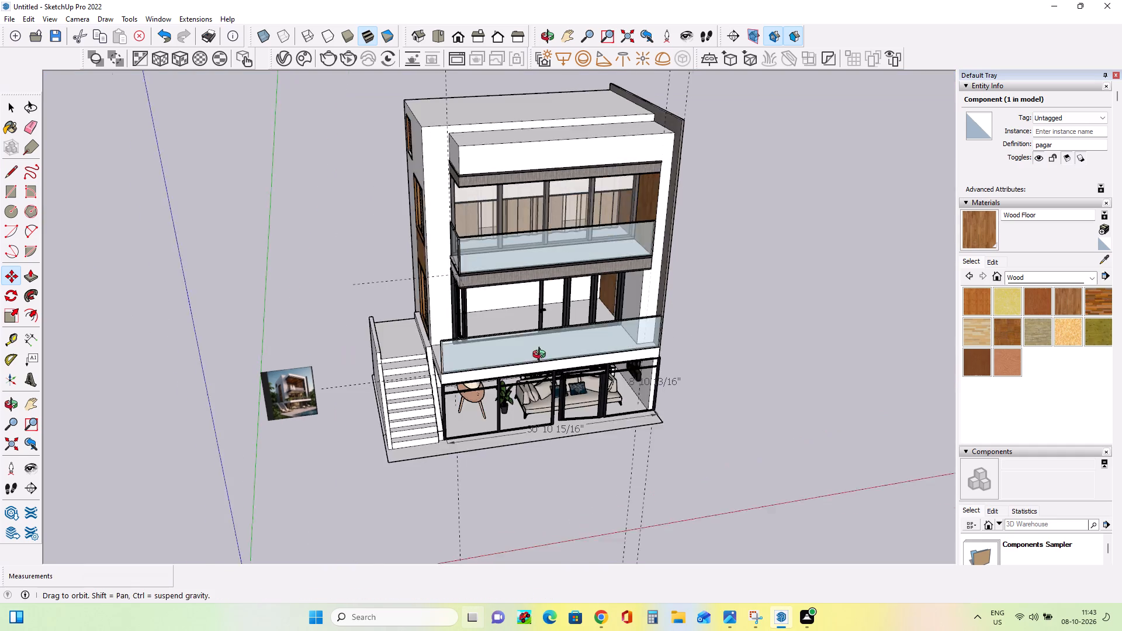
middle_click_drag(711, 348, 507, 317)
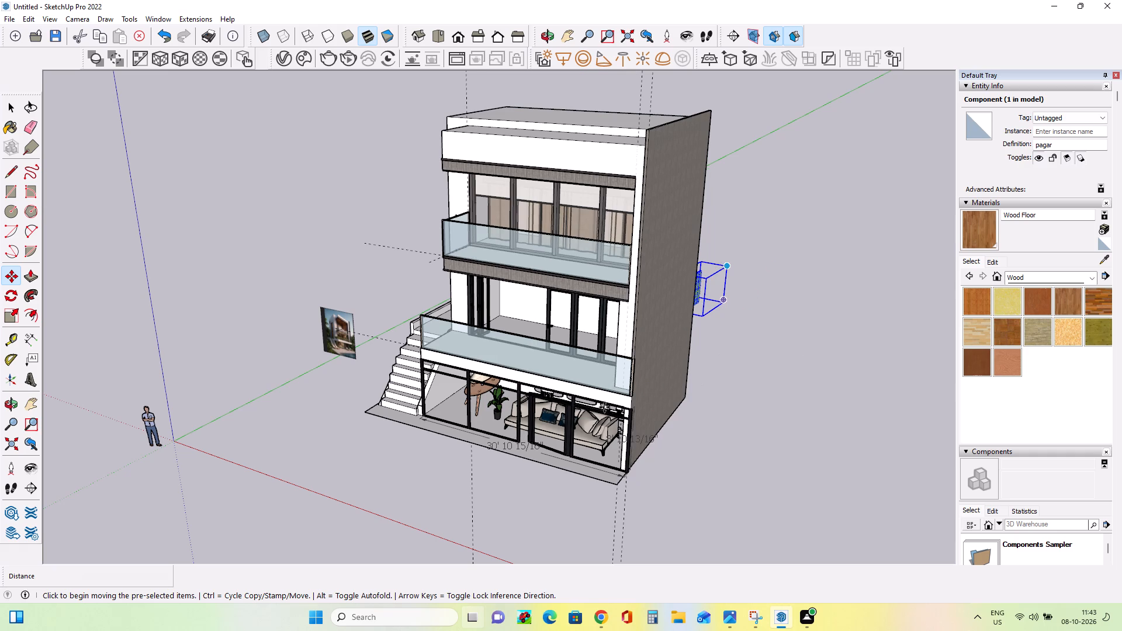
left_click(10, 108)
left_click(615, 523)
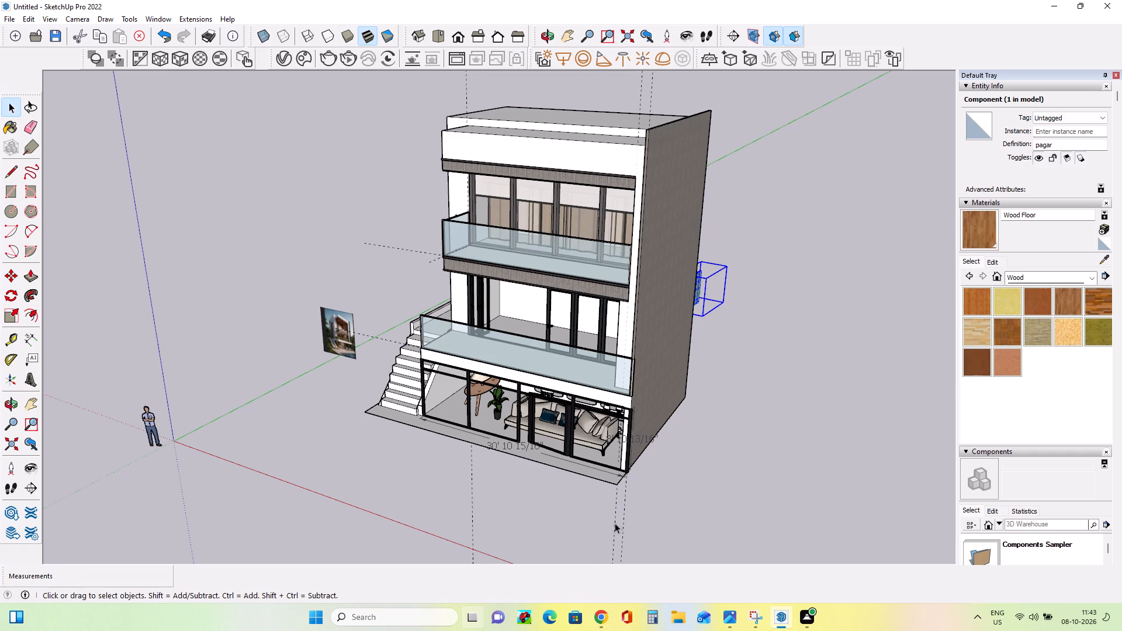
right_click(613, 525)
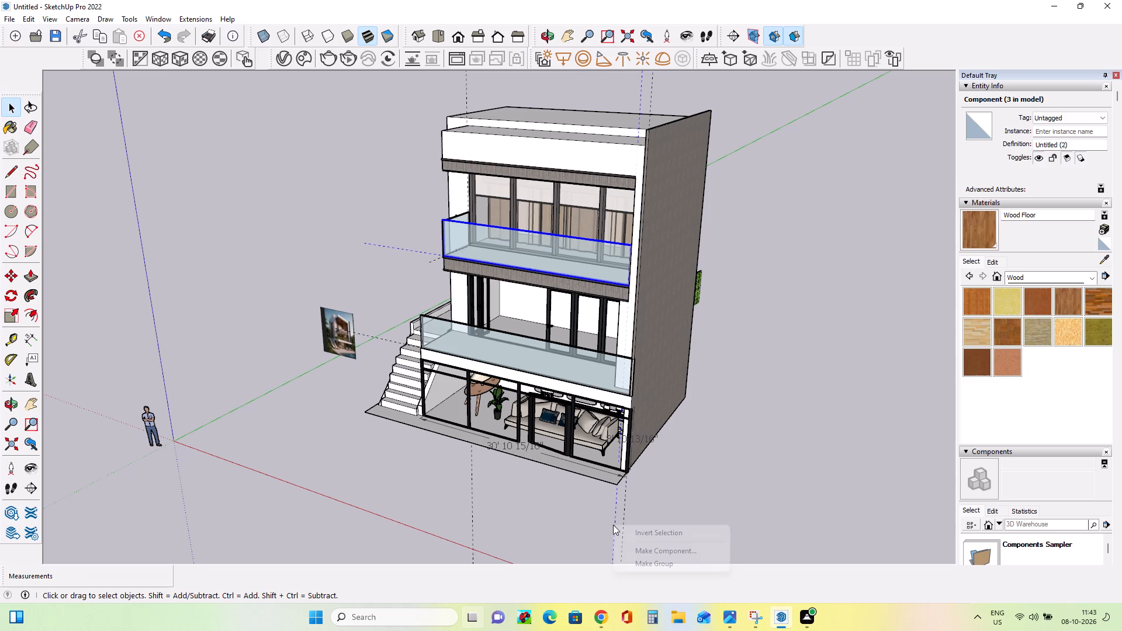
right_click(587, 267)
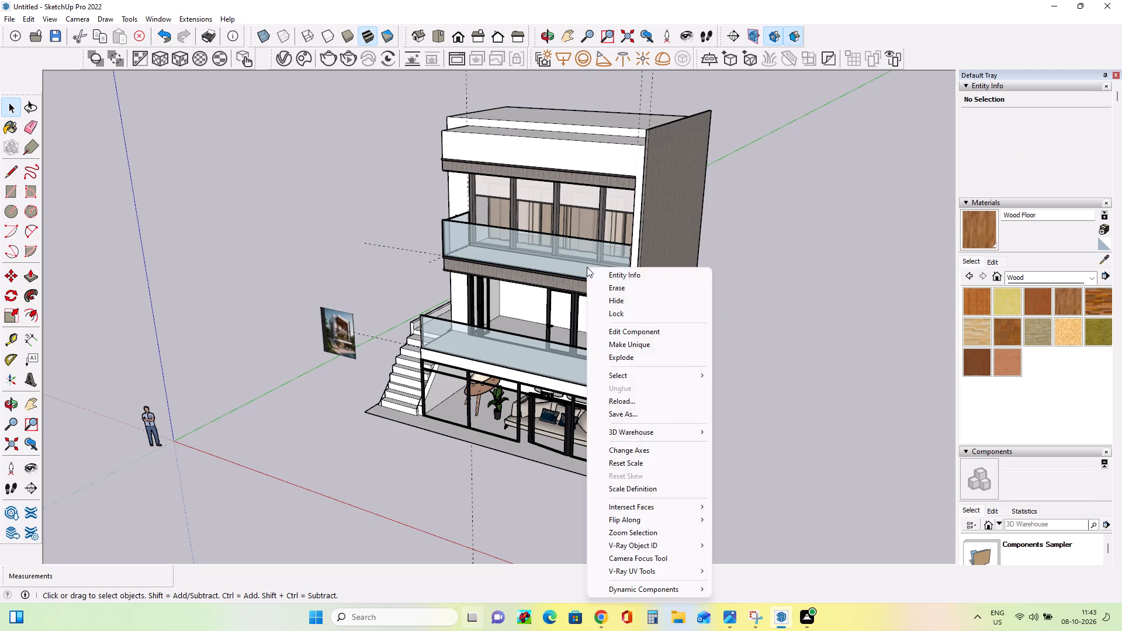
left_click(628, 355)
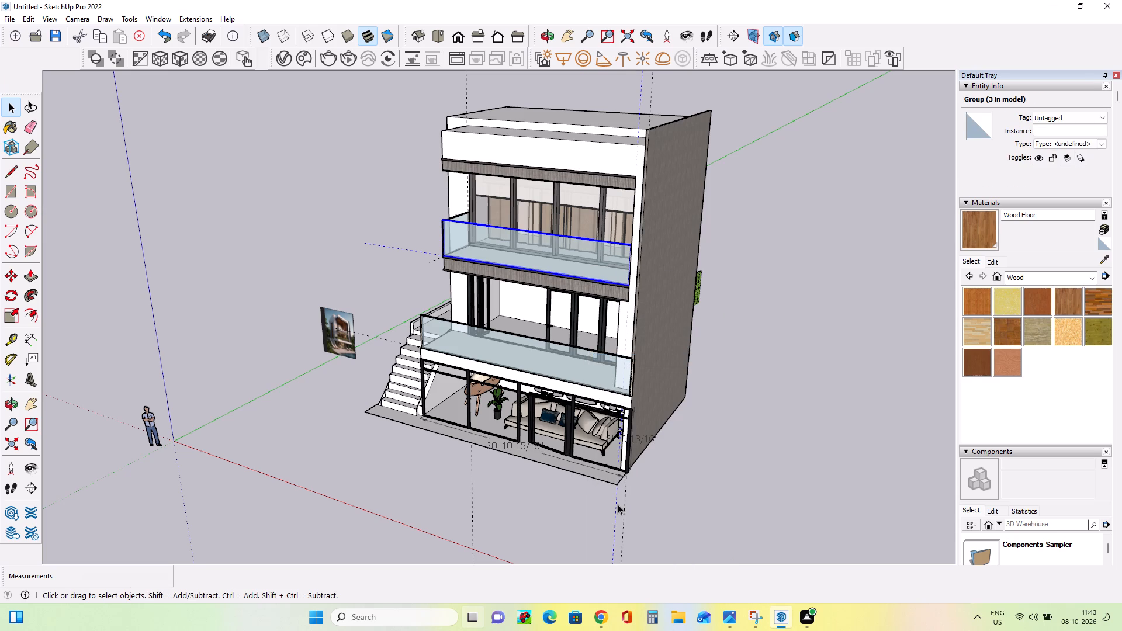
left_click(614, 505)
left_click(616, 505)
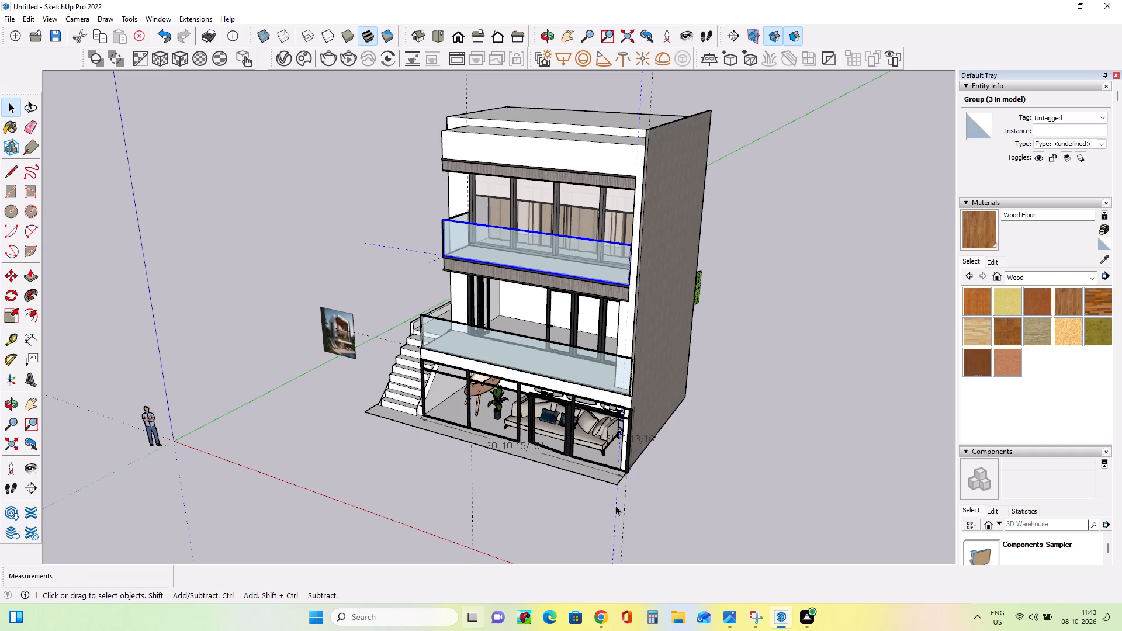
right_click(615, 505)
left_click(647, 342)
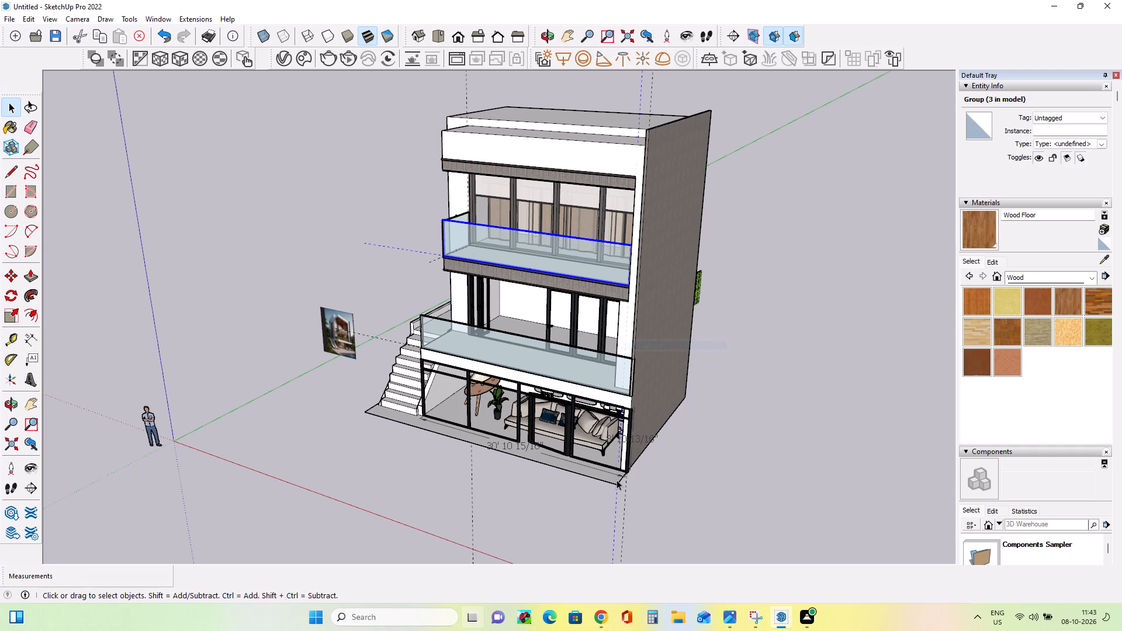
left_click(618, 492)
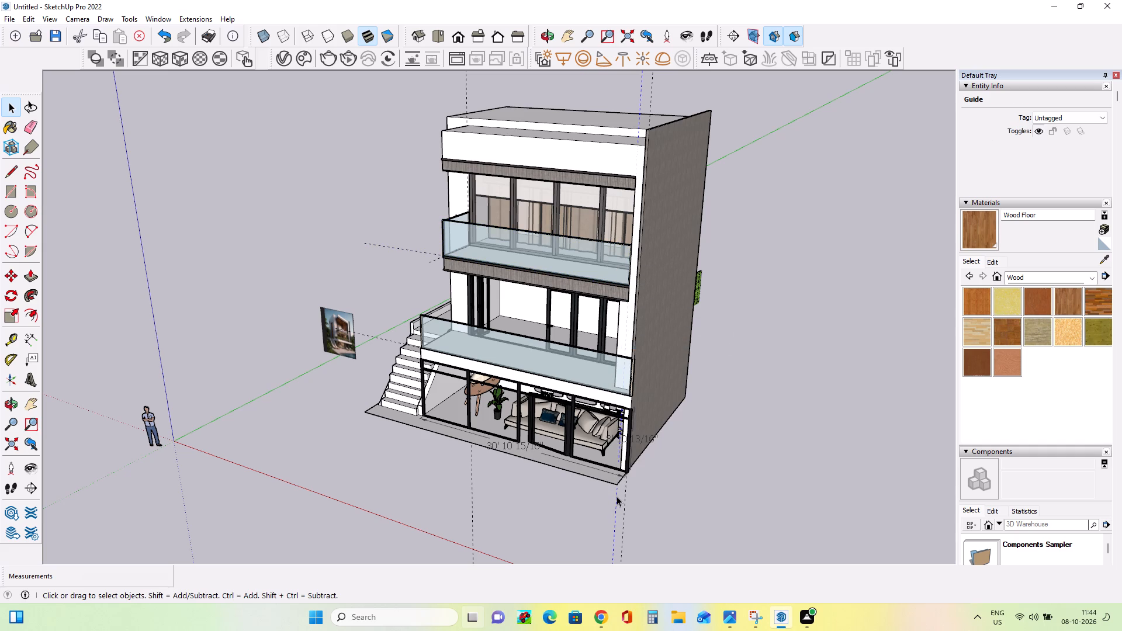
key("Delete")
Explode the lower balcony's front glass railing component and its inner group, and delete the vertical guide line it contains.
left_click(625, 496)
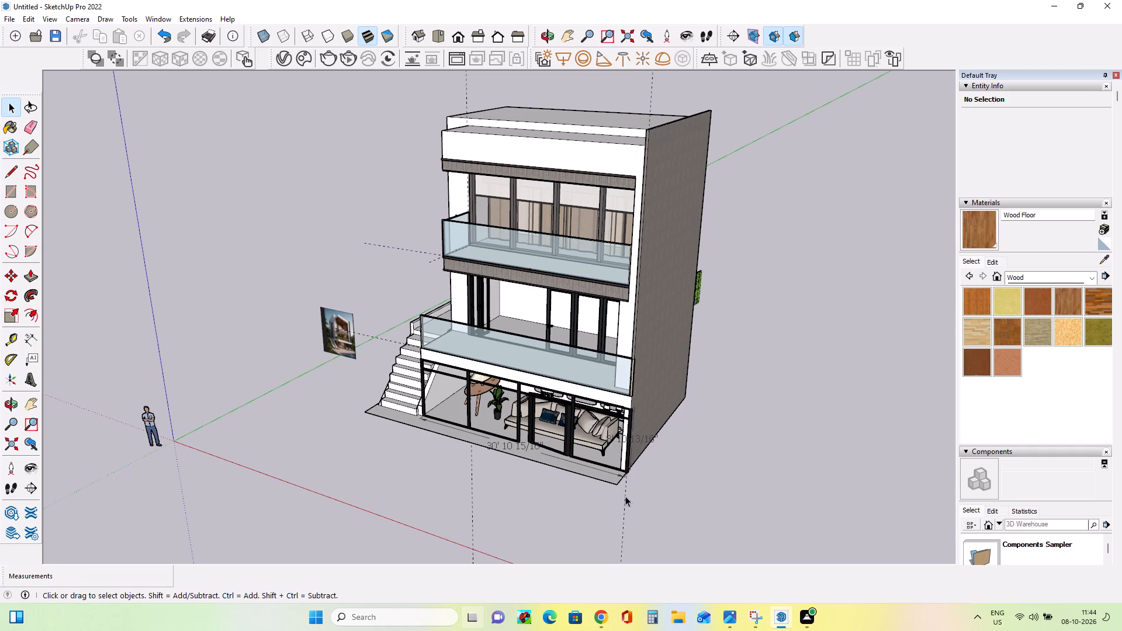
right_click(604, 365)
right_click(604, 365)
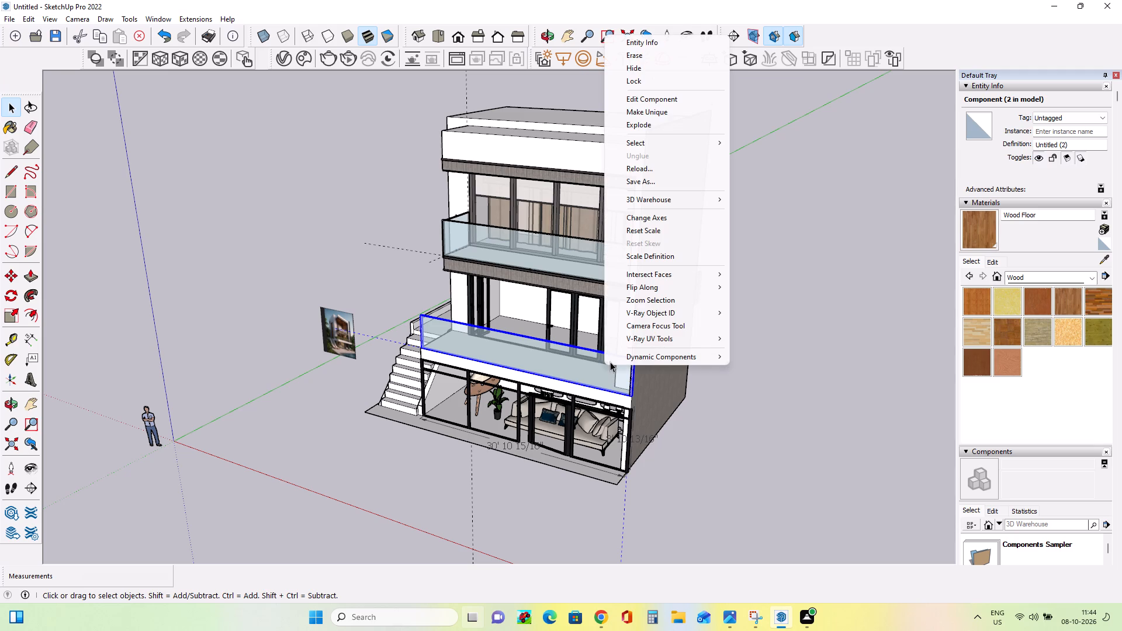
right_click(610, 386)
left_click(651, 144)
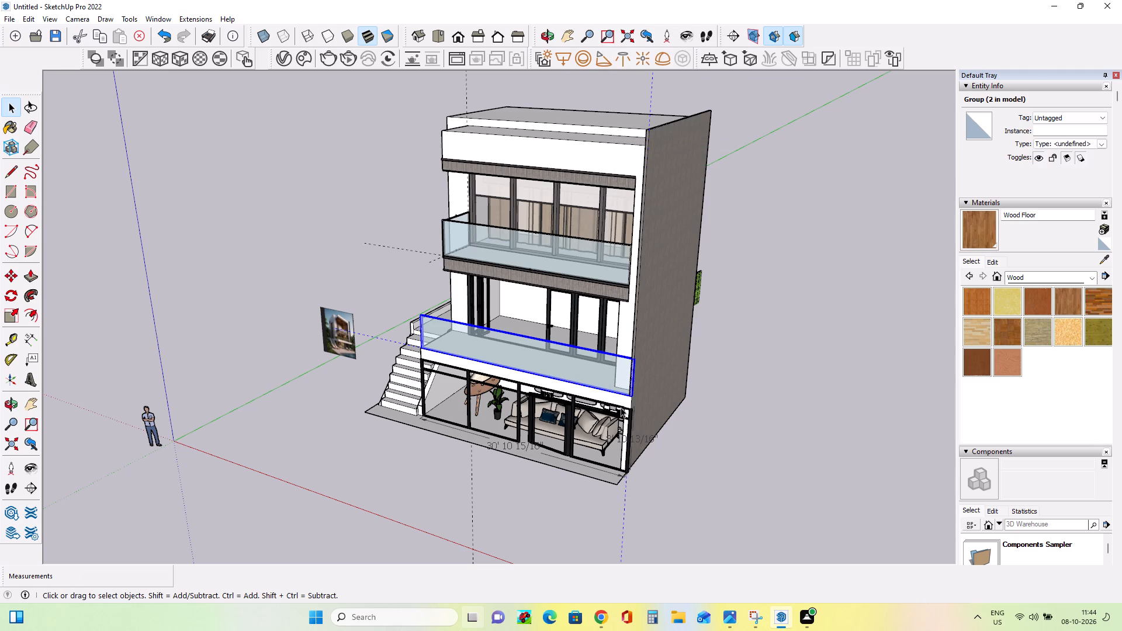
right_click(612, 375)
left_click(671, 212)
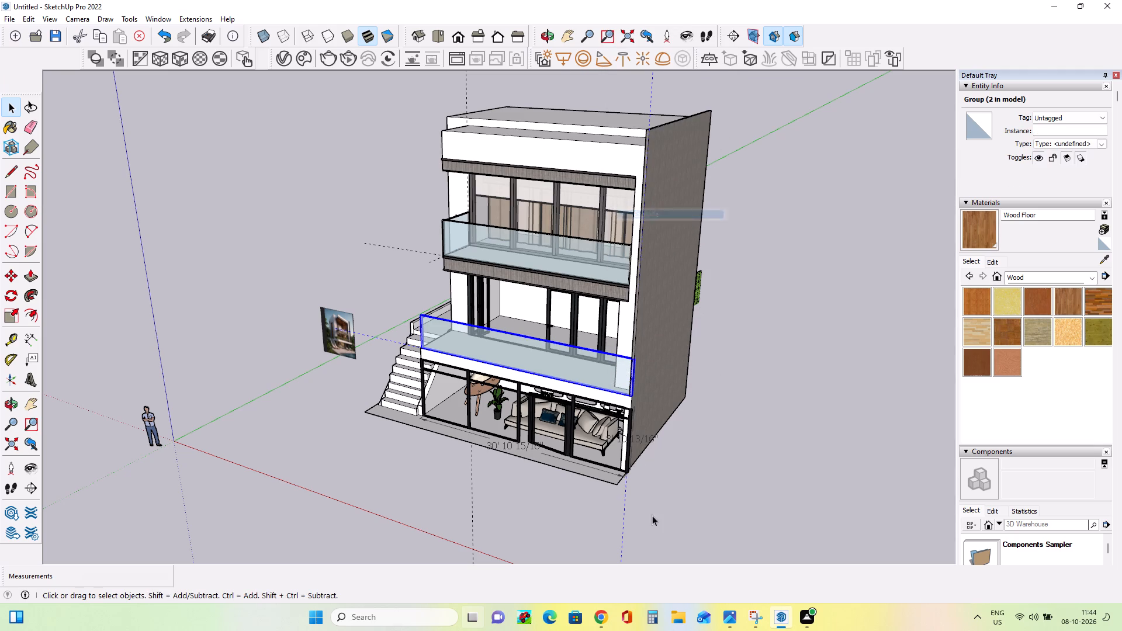
left_click(625, 491)
key("Delete")
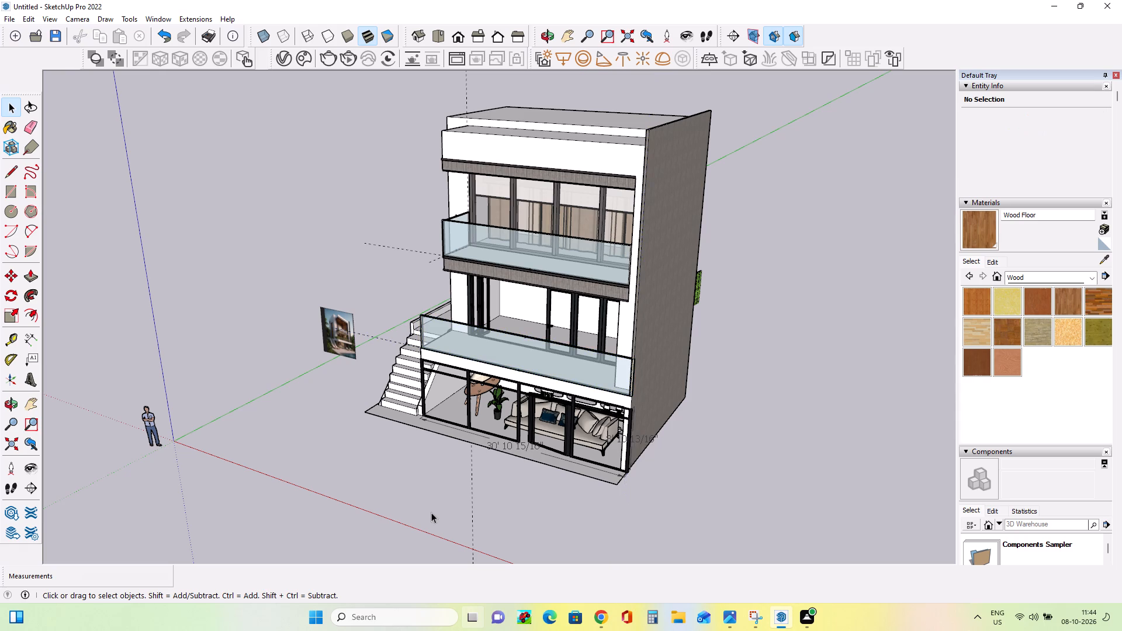
Explode the upper balcony's short side railing component and its inner group, and delete its vertical guide line.
left_click(472, 515)
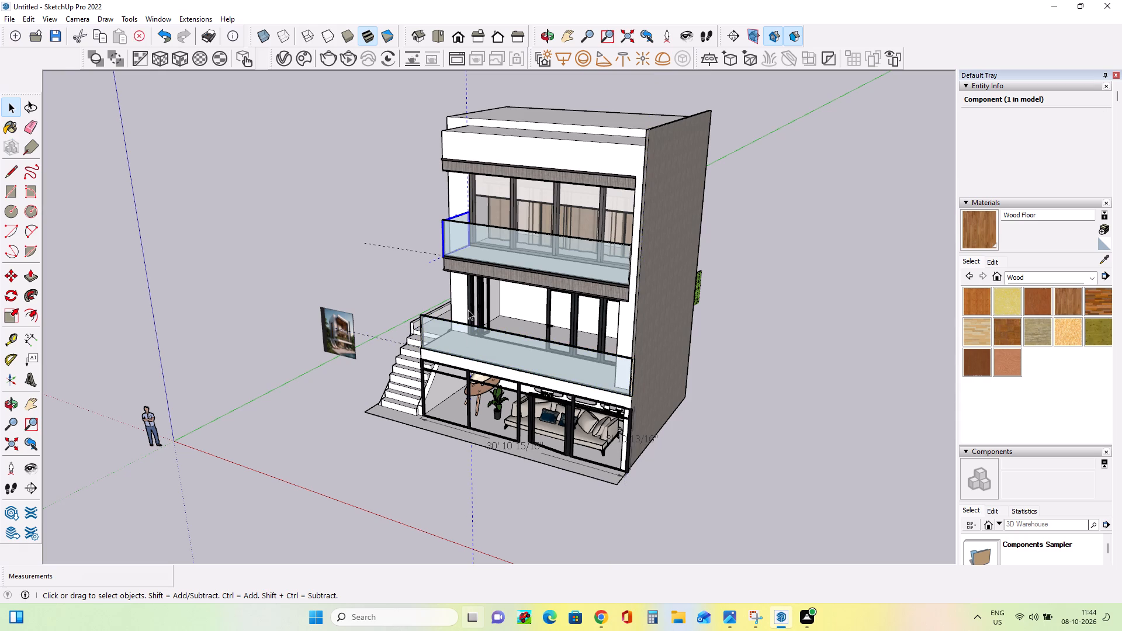
right_click(447, 244)
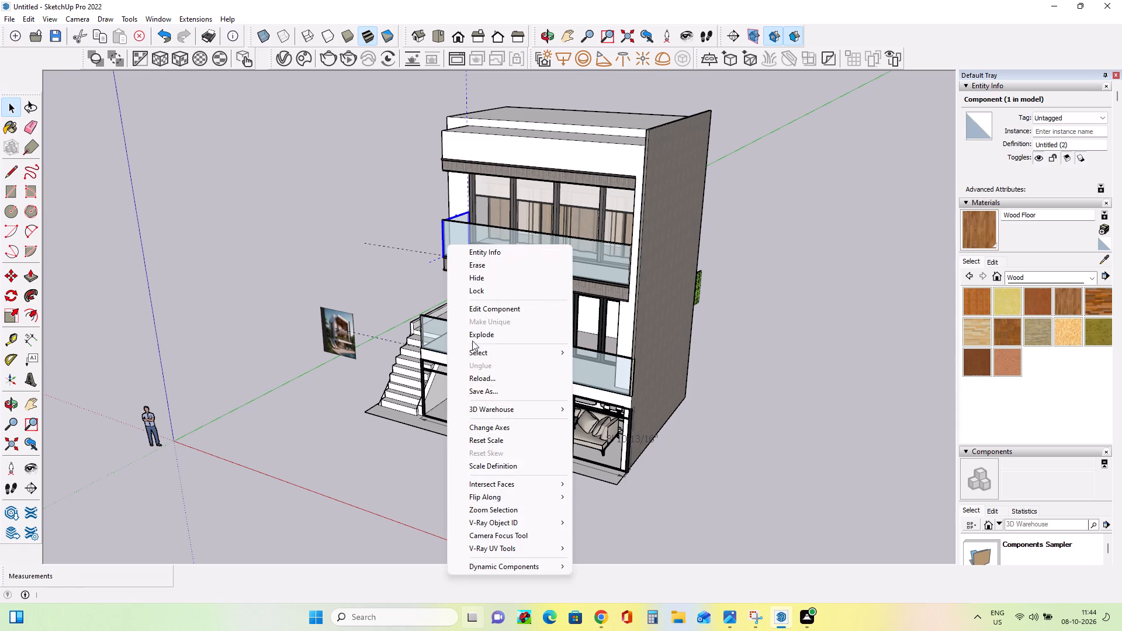
left_click(484, 333)
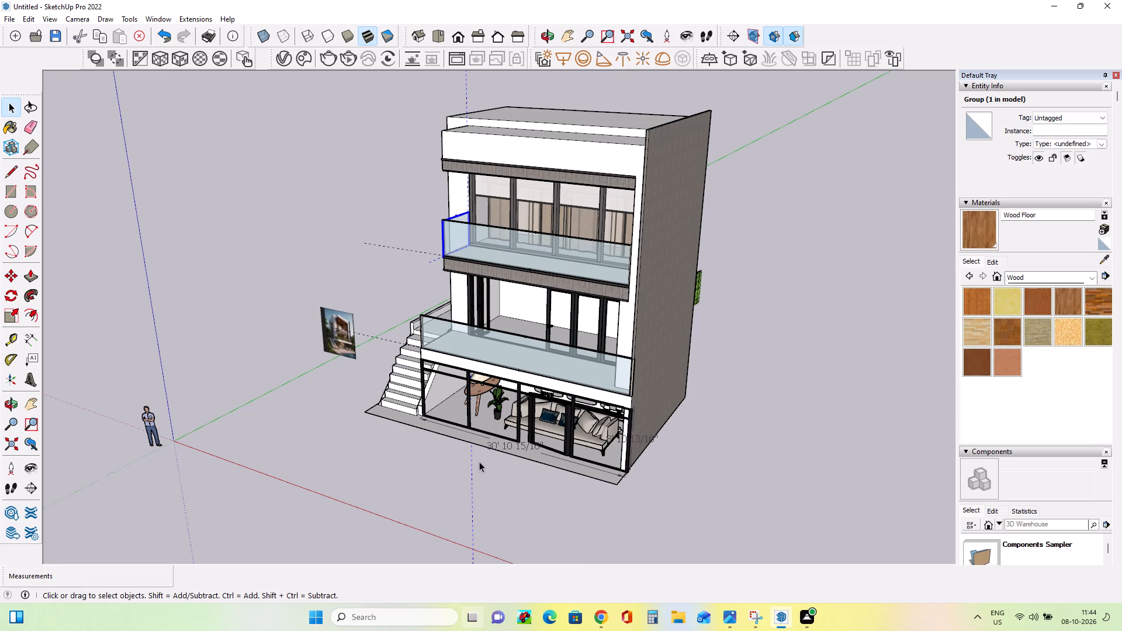
right_click(472, 462)
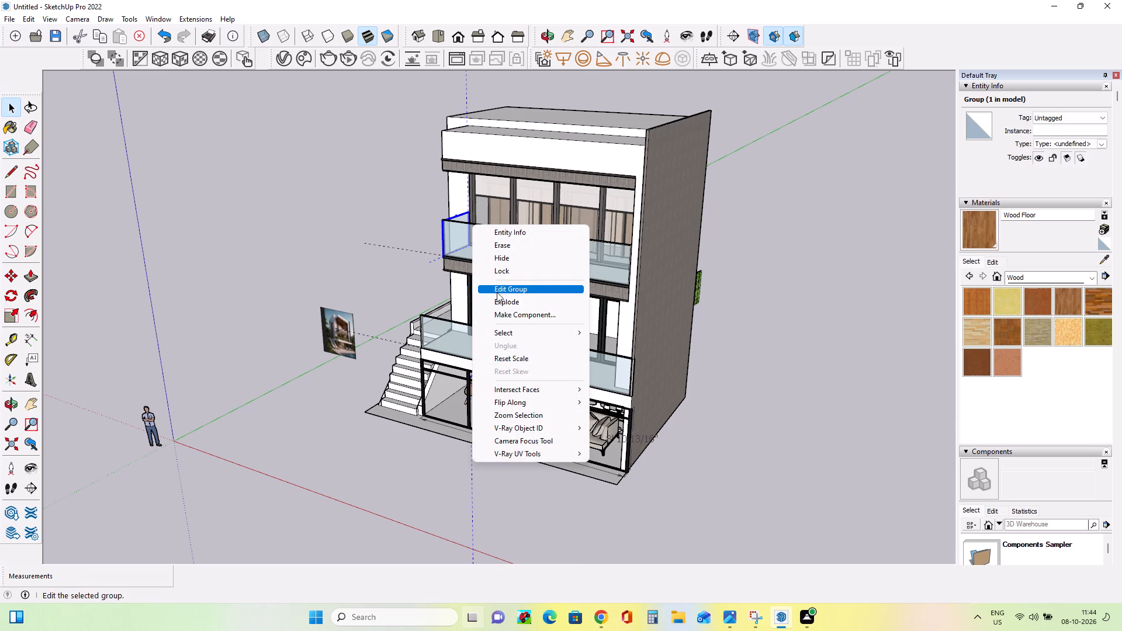
left_click(498, 302)
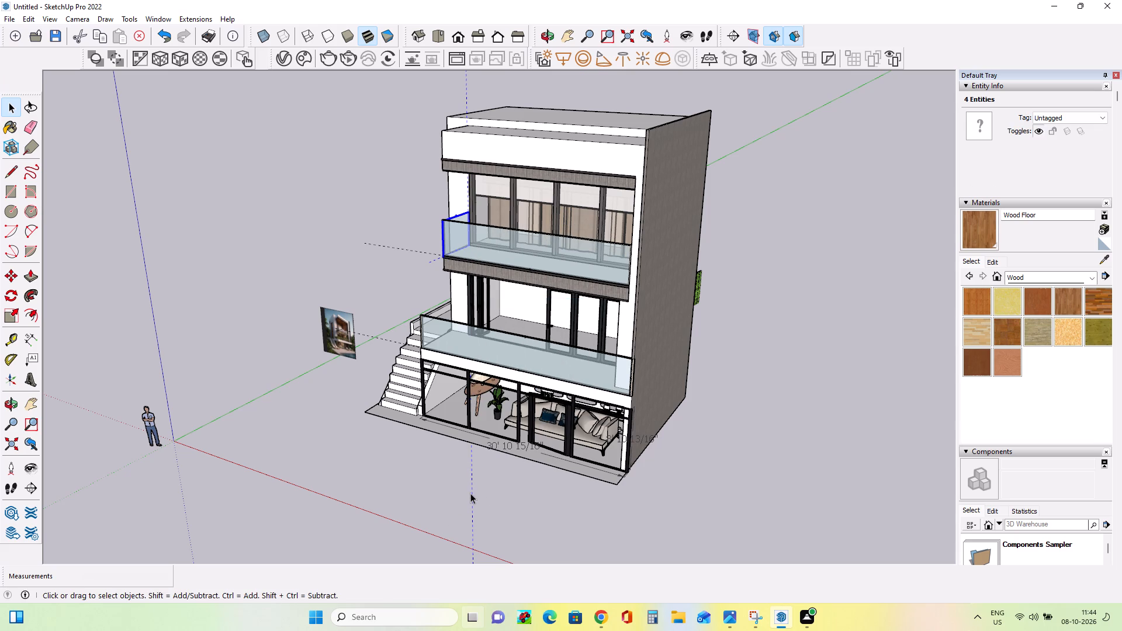
left_click(471, 493)
key("Delete")
Explode the ground-floor glass shopfront component and its inner group, and delete the stray dimension left in front of the house.
middle_click_drag(464, 500, 483, 500)
middle_click_drag(502, 500, 635, 510)
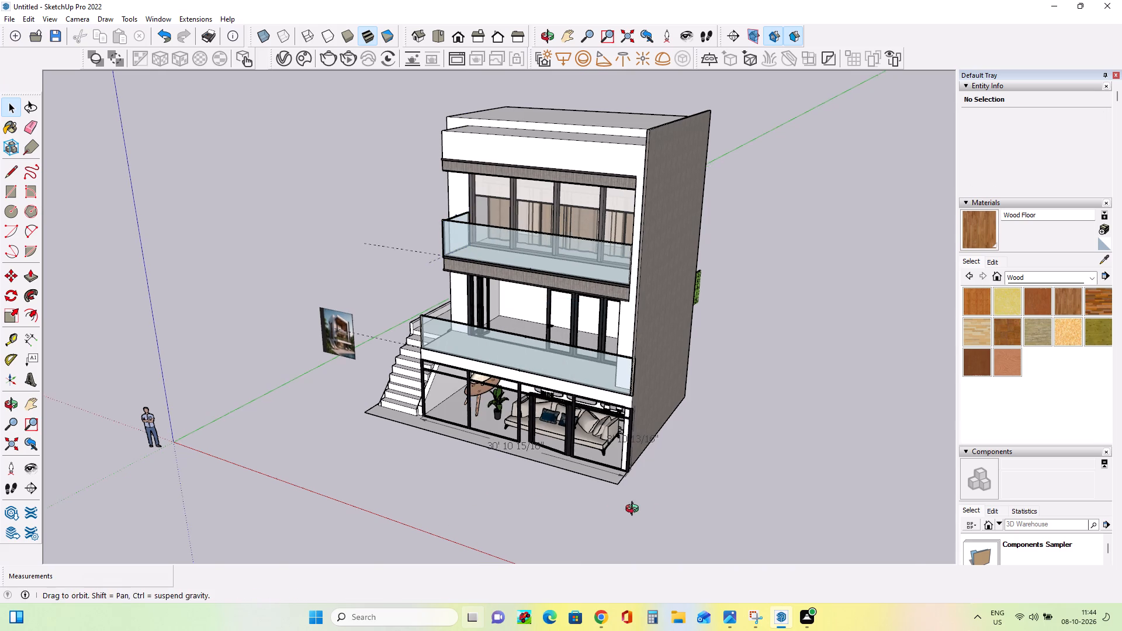
middle_click_drag(635, 510, 667, 511)
middle_click_drag(680, 511, 748, 506)
middle_click(748, 506)
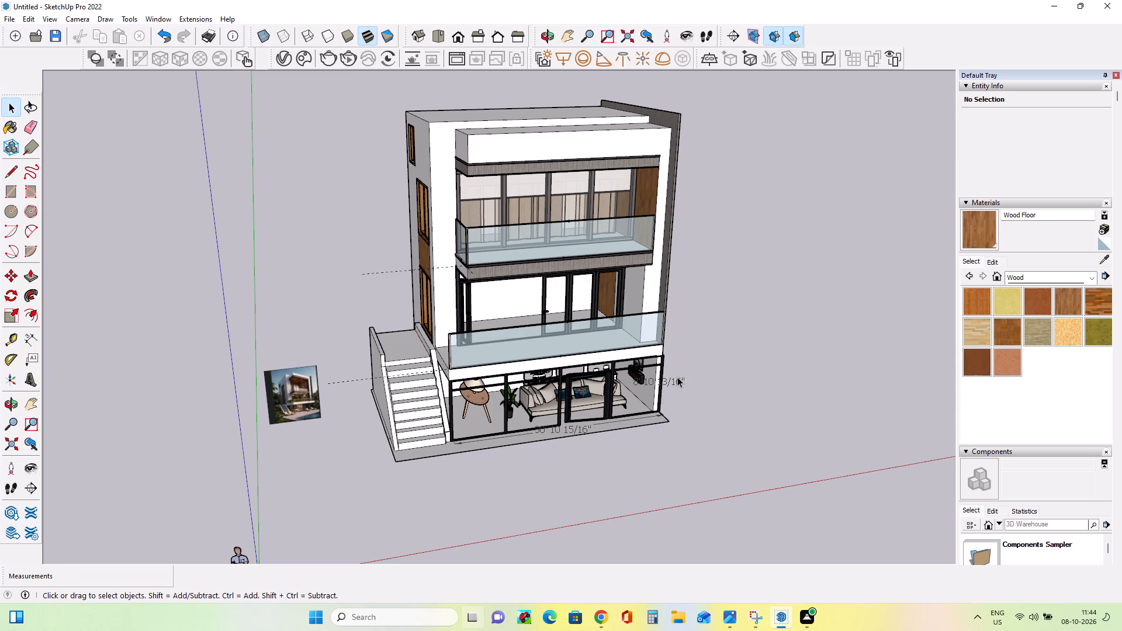
left_click(676, 377)
left_click(676, 382)
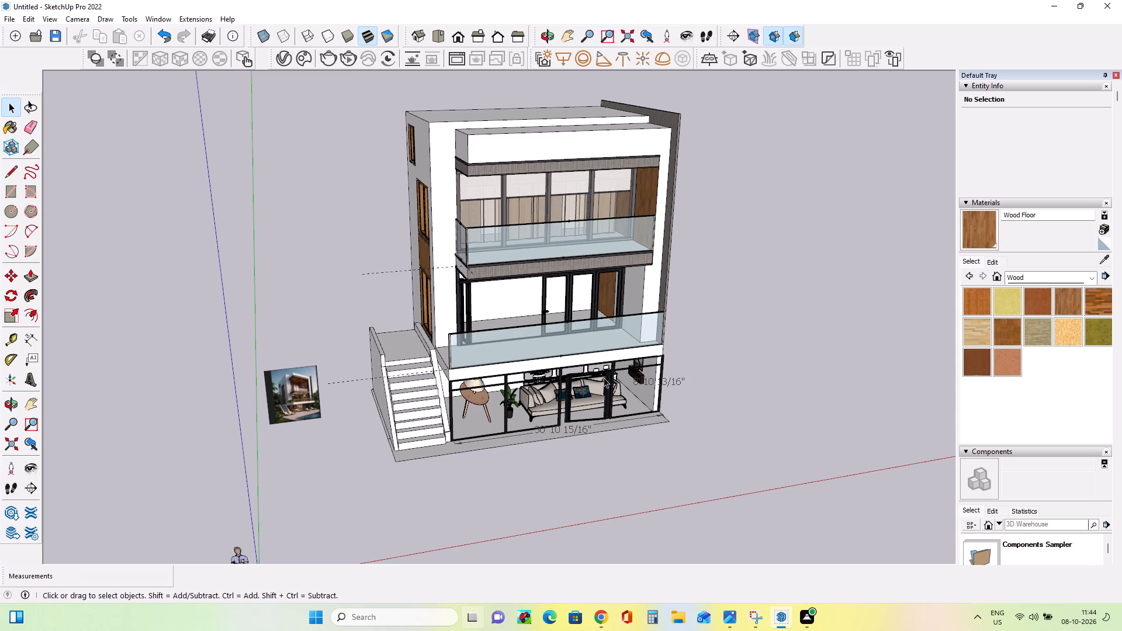
left_click(660, 381)
left_click(677, 379)
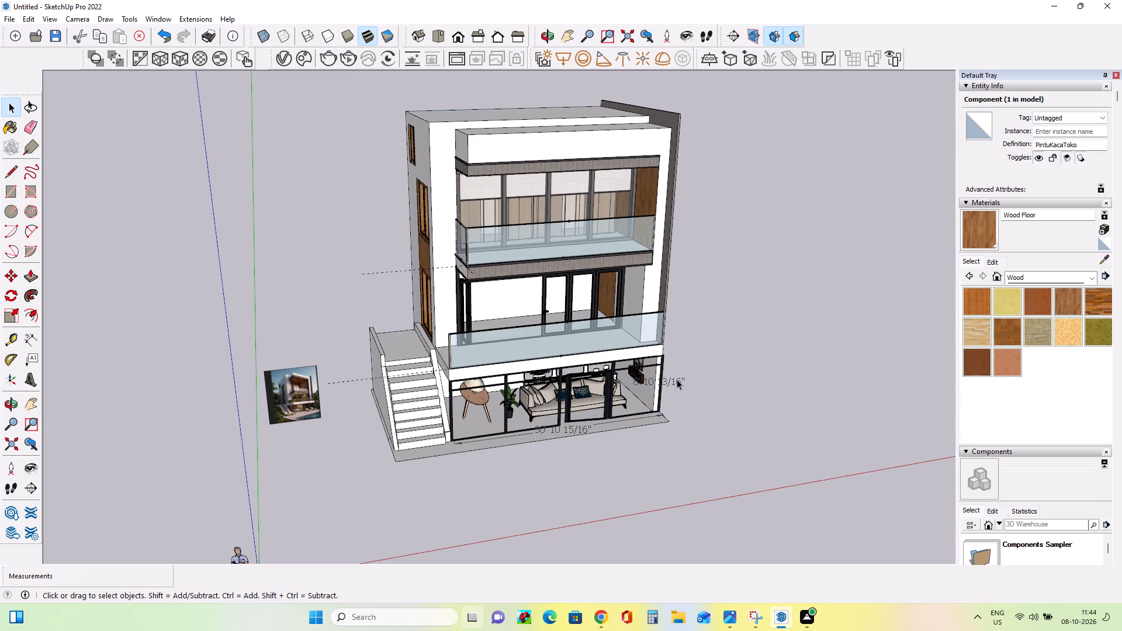
left_click(677, 379)
left_click(653, 384)
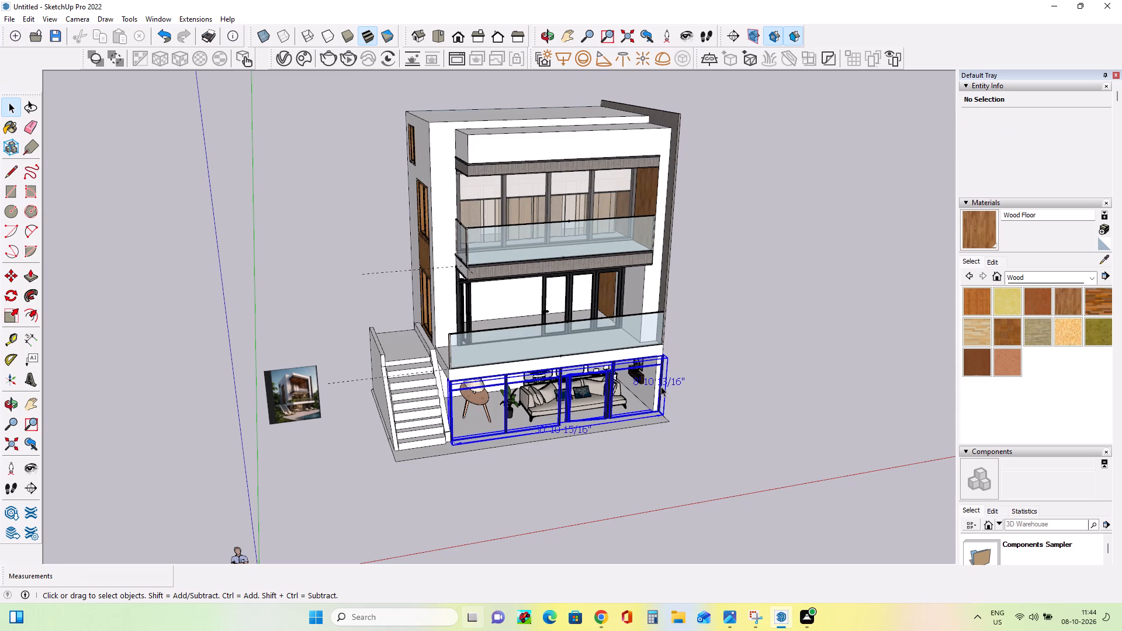
right_click(663, 380)
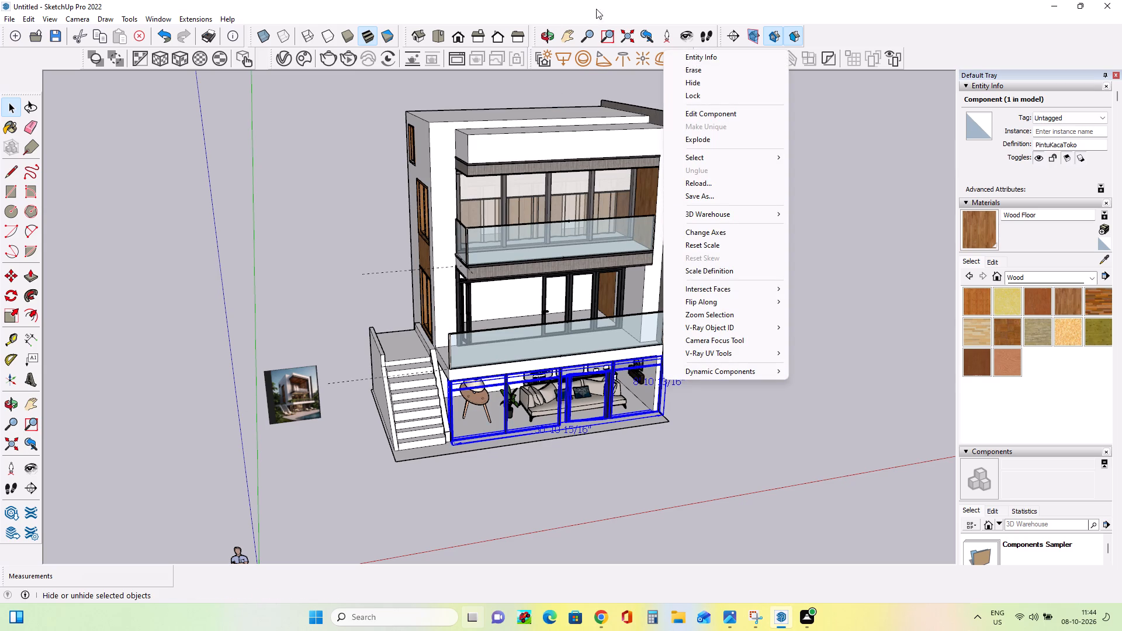
left_click(711, 143)
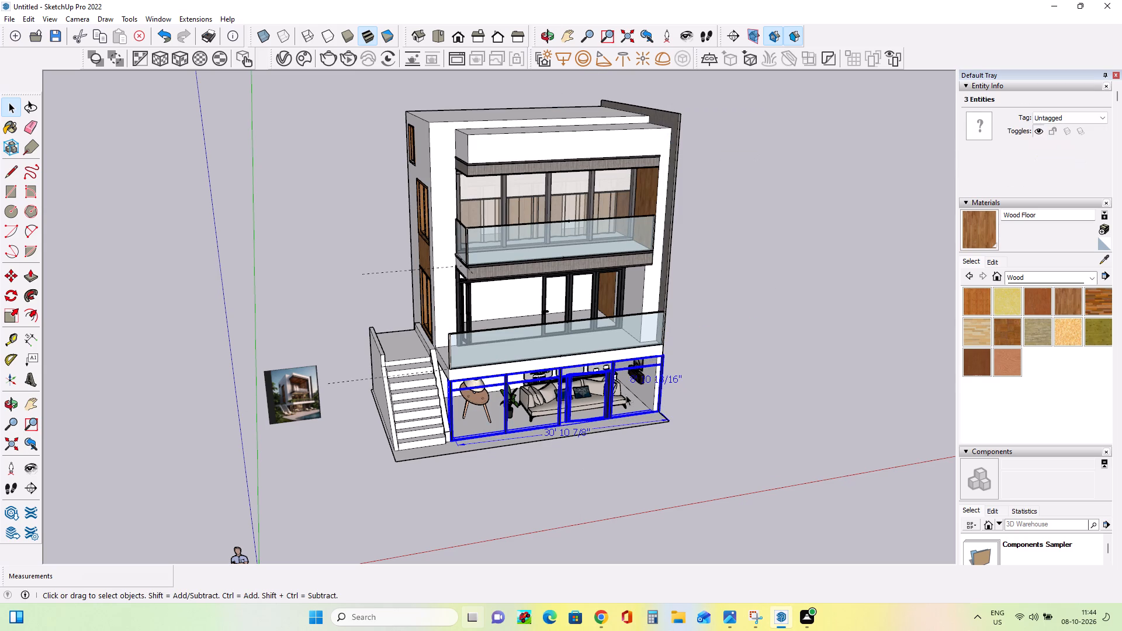
right_click(666, 375)
left_click(709, 435)
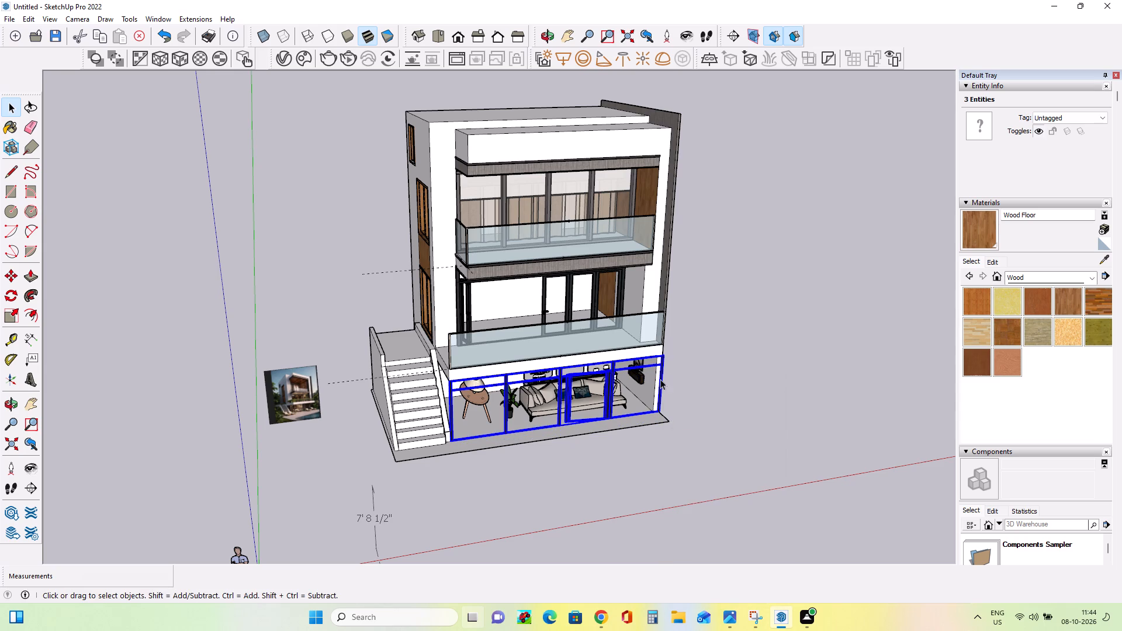
left_click(373, 519)
key("Delete")
Copy the upper balcony's short side glass railing about 13' 9 1/2" down onto the lower balcony's stair-side edge.
middle_click_drag(406, 484, 418, 484)
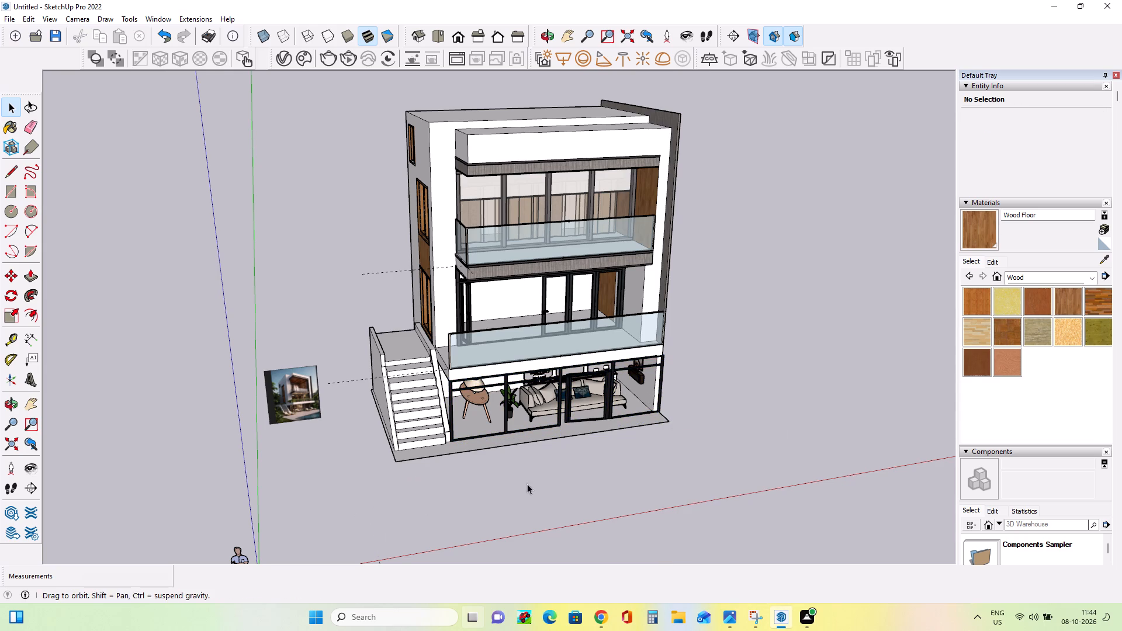
middle_click(732, 490)
middle_click_drag(434, 471, 604, 481)
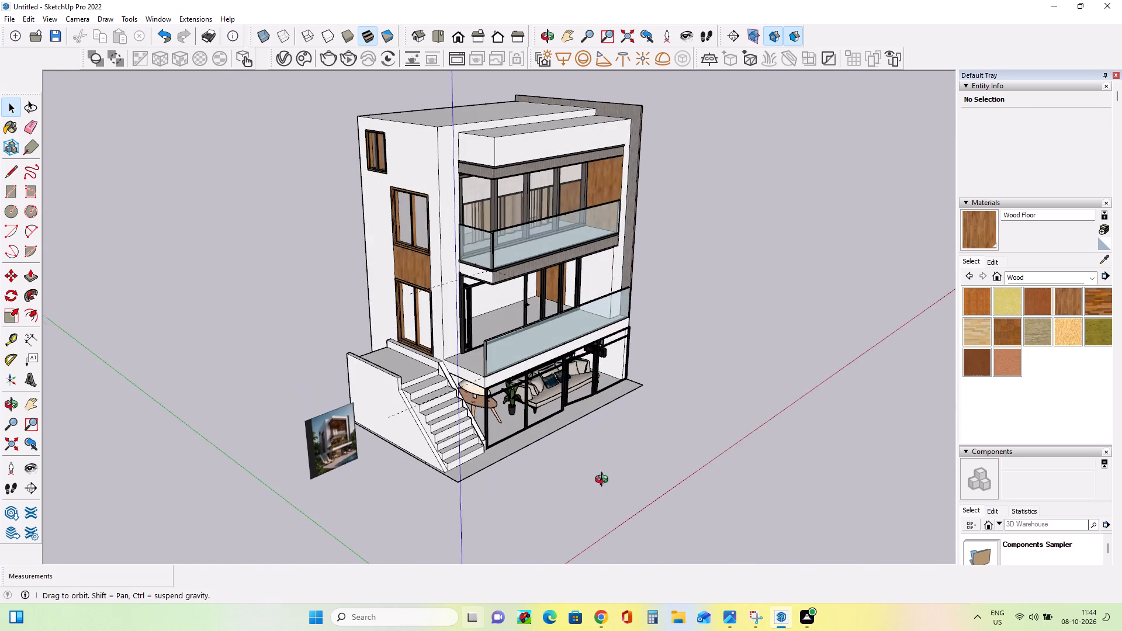
middle_click_drag(604, 481, 661, 481)
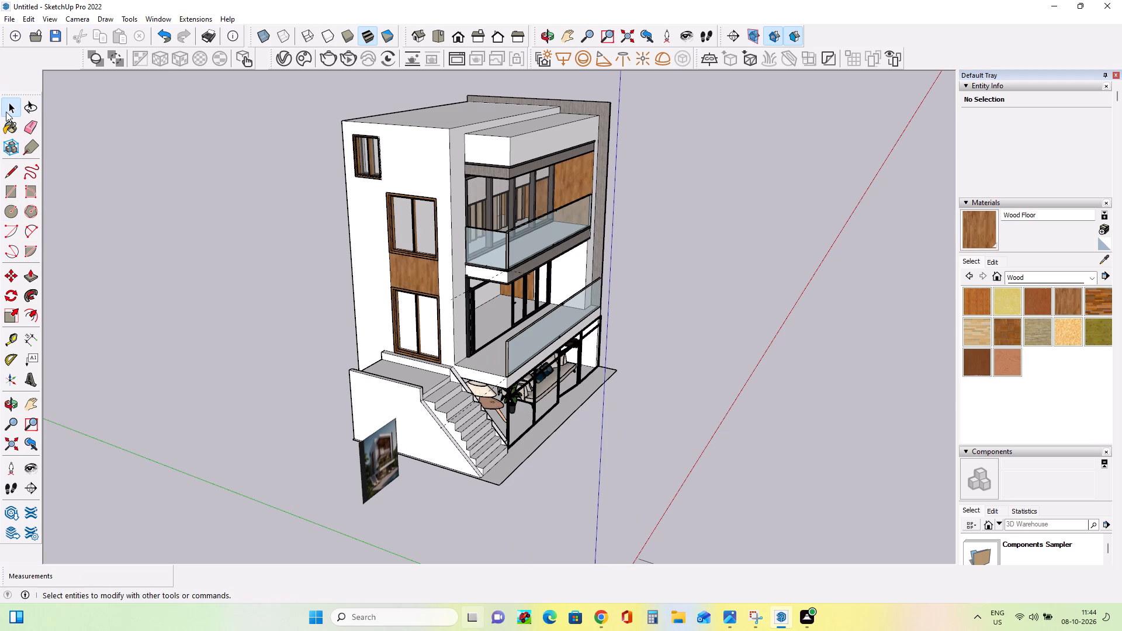
left_click(6, 112)
left_click(497, 252)
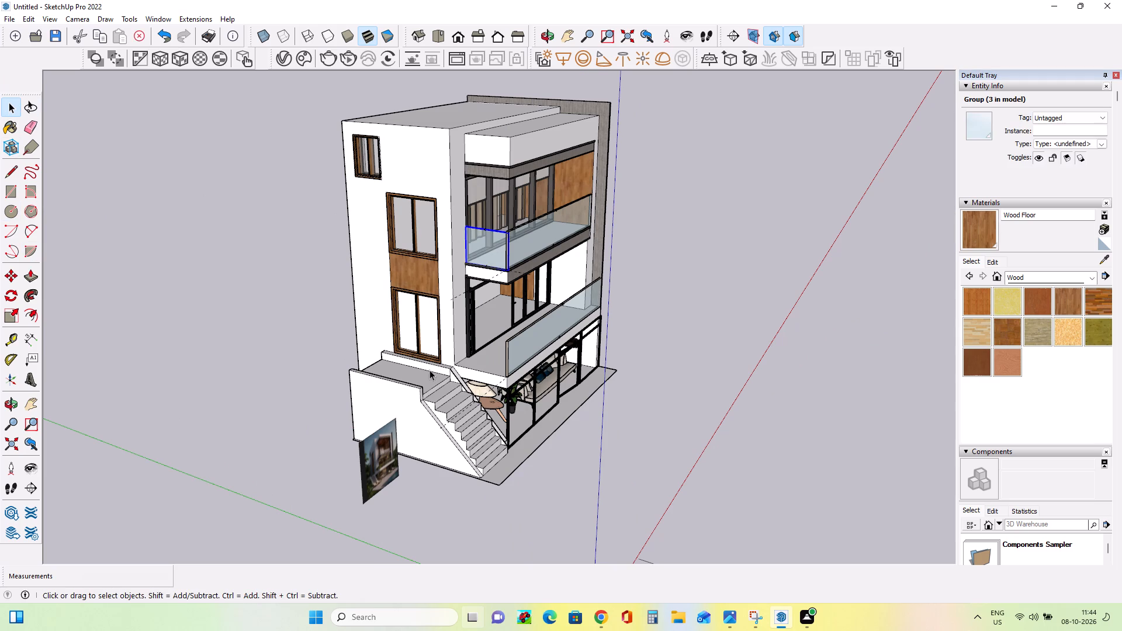
left_click(11, 275)
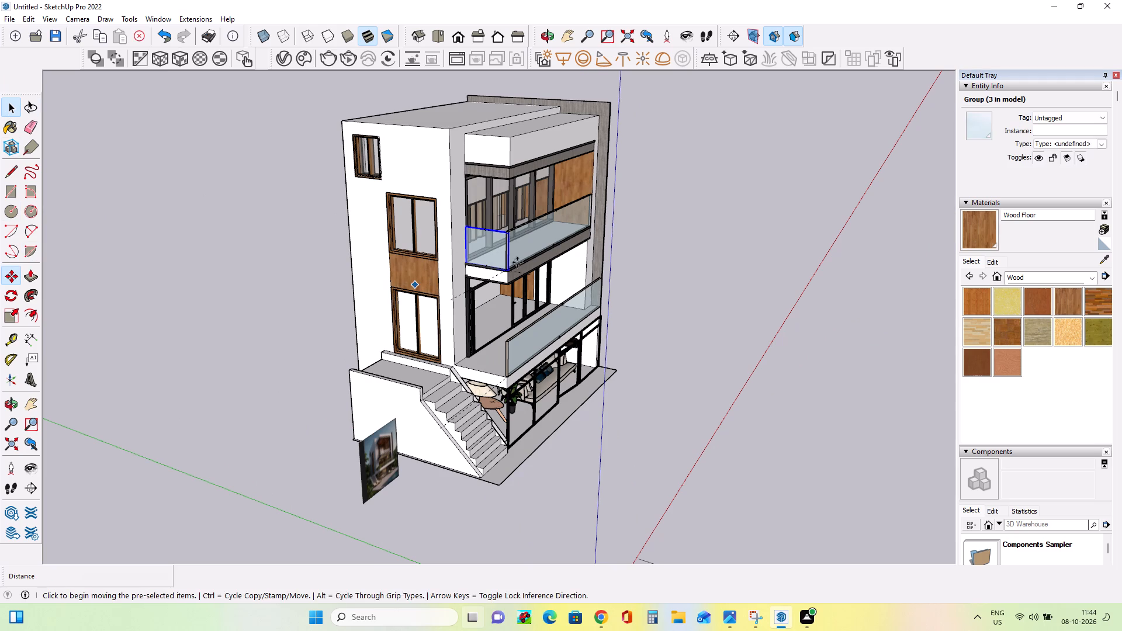
left_click(508, 269)
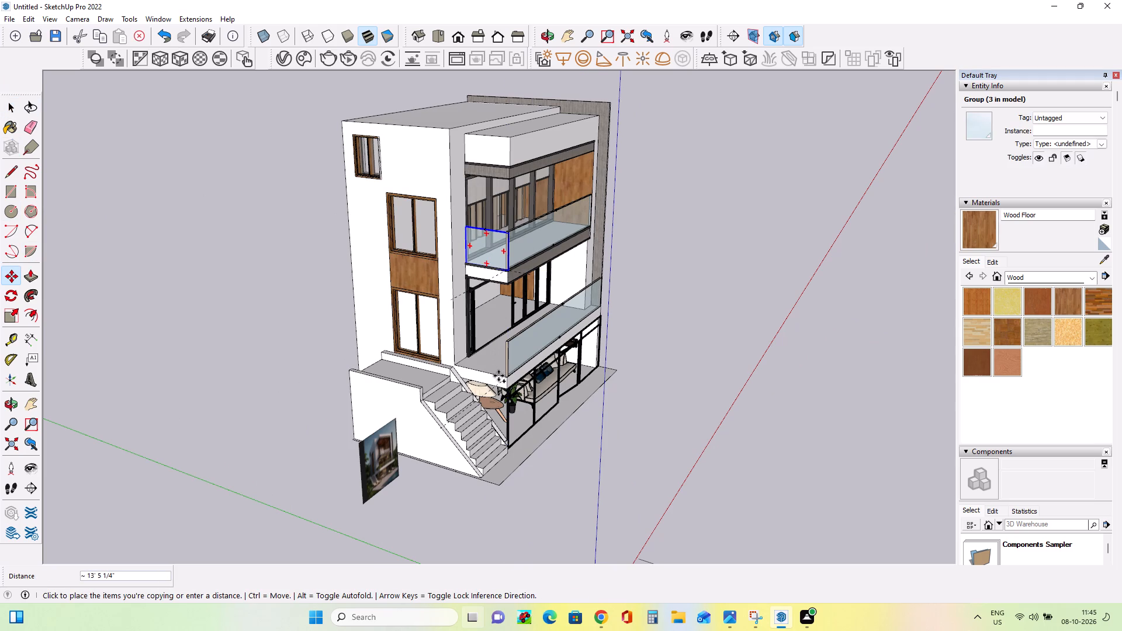
left_click(504, 374)
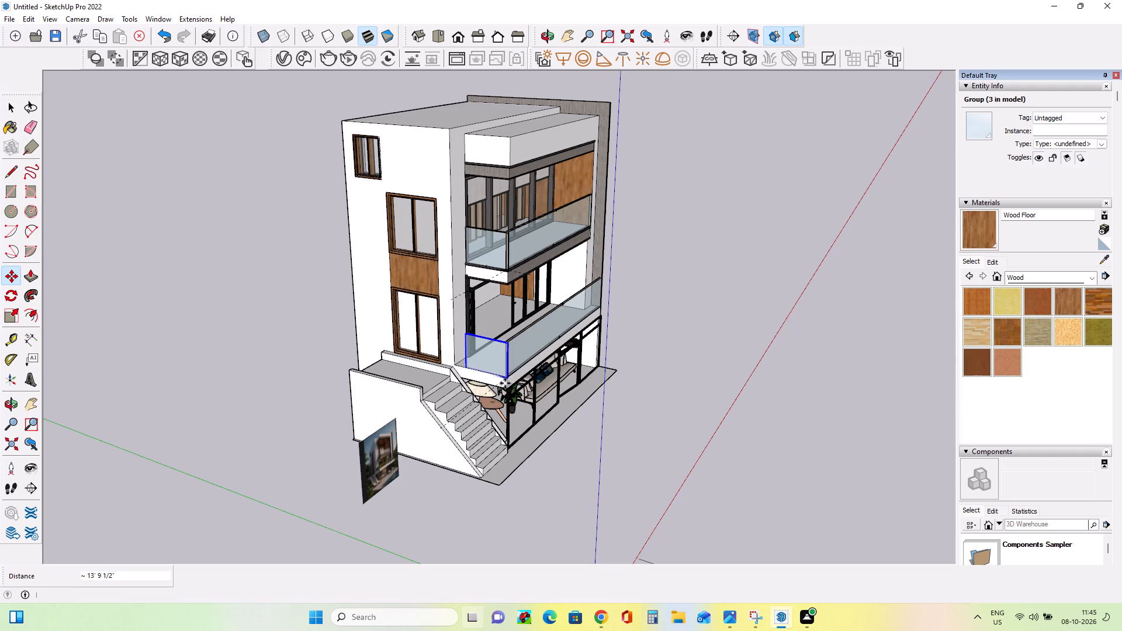
Scale the copied lower side railing by about 1.33, -2.44 in red and green so it reaches the house wall.
middle_click_drag(523, 403, 484, 384)
scroll(449, 345, "up", 9)
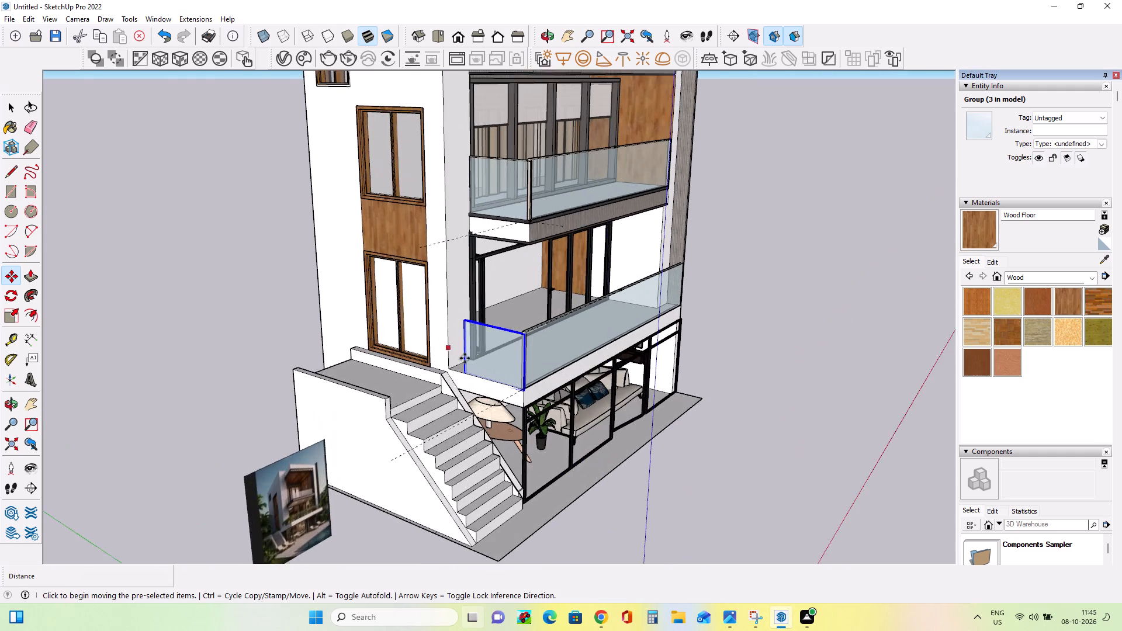
scroll(465, 358, "up", 3)
middle_click_drag(471, 365, 640, 405)
left_click(10, 320)
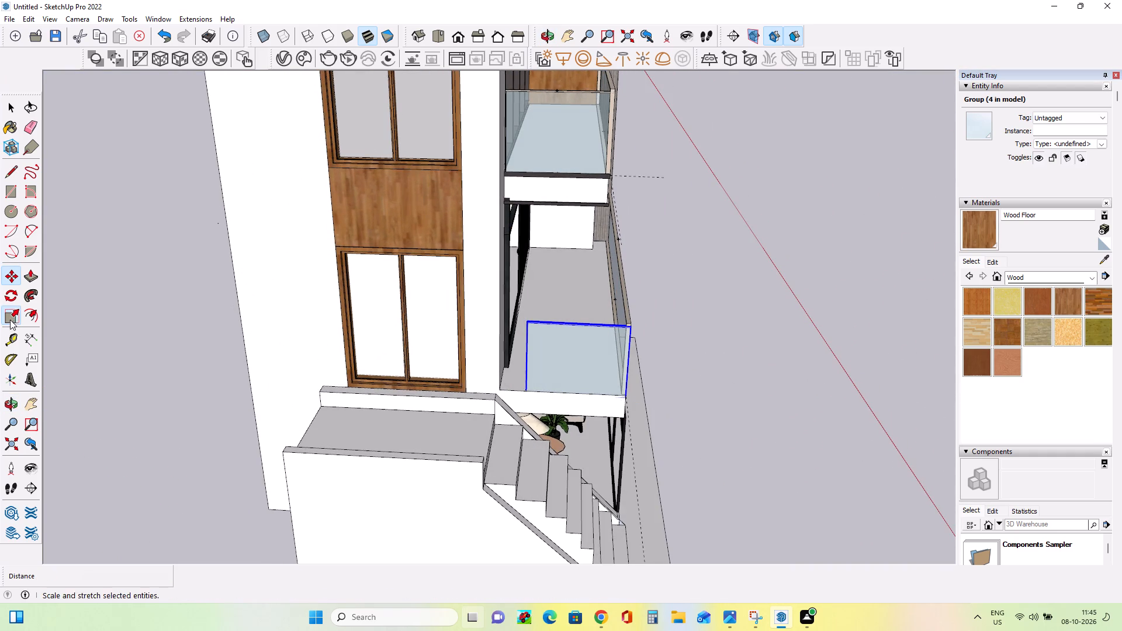
left_click(529, 354)
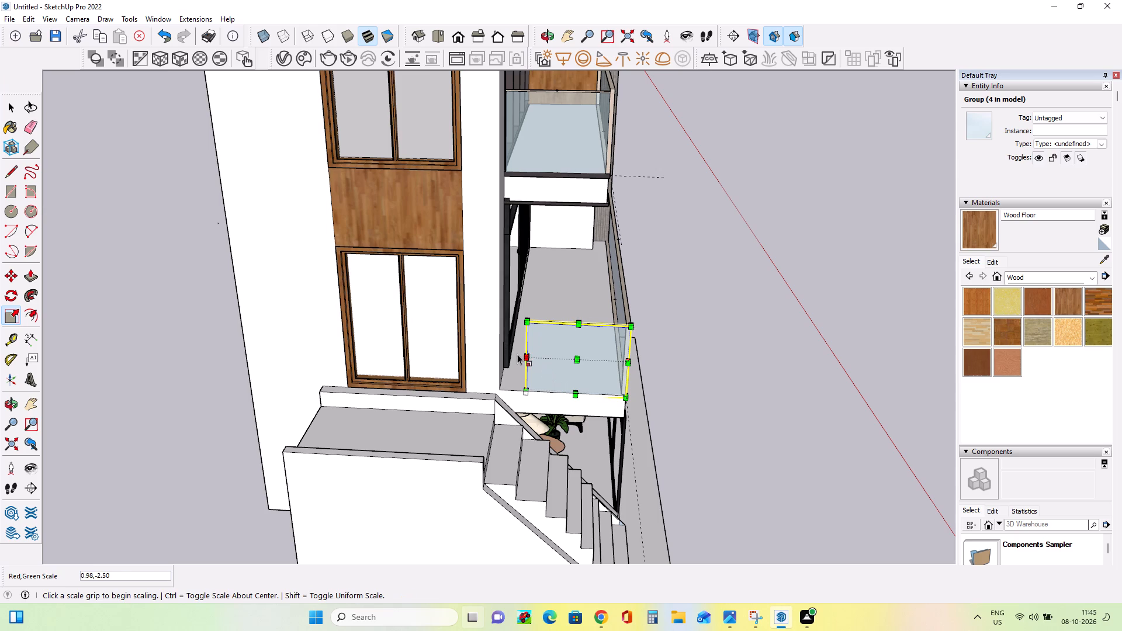
left_click(494, 352)
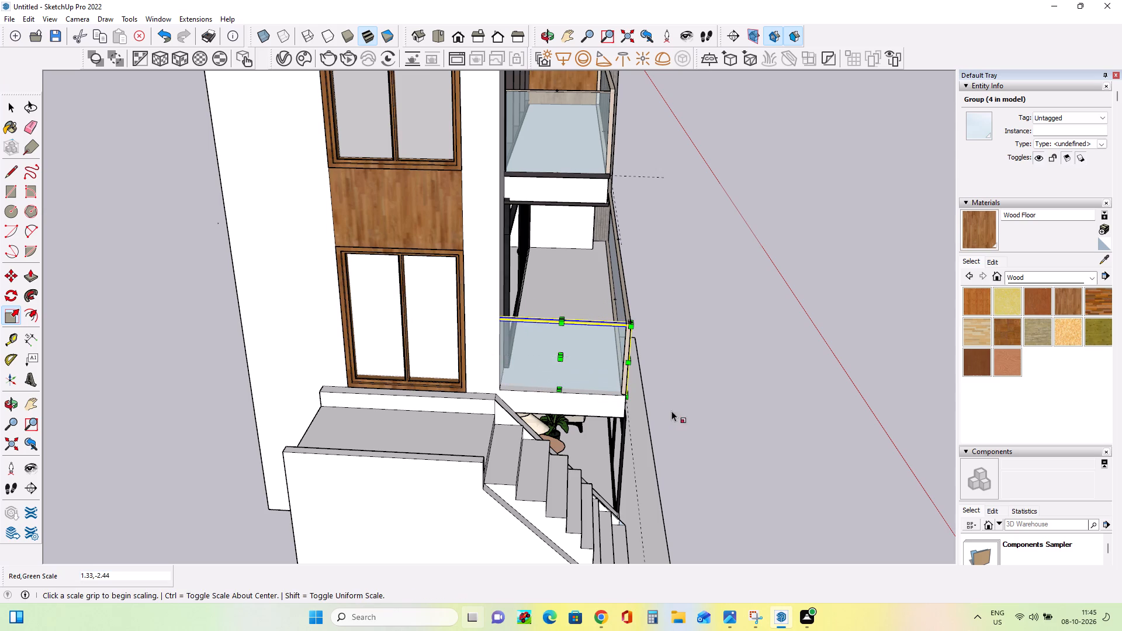
Delete the remaining guide lines extending from the lower and upper balcony edges on the staircase side.
middle_click_drag(671, 411, 465, 402)
middle_click_drag(640, 404, 473, 404)
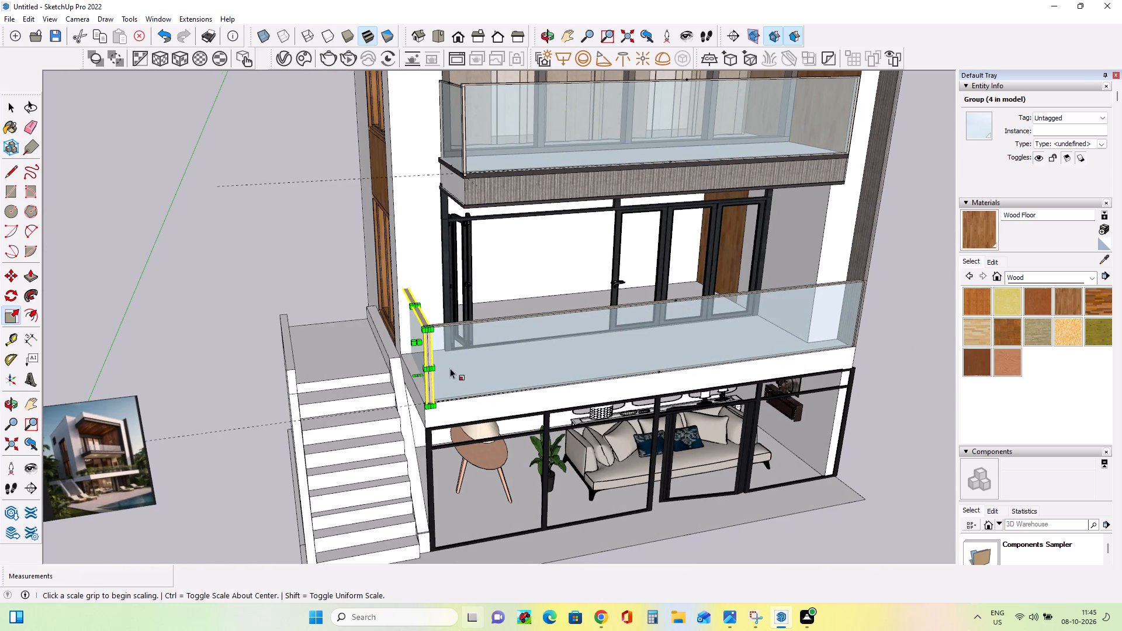
middle_click_drag(545, 347, 403, 384)
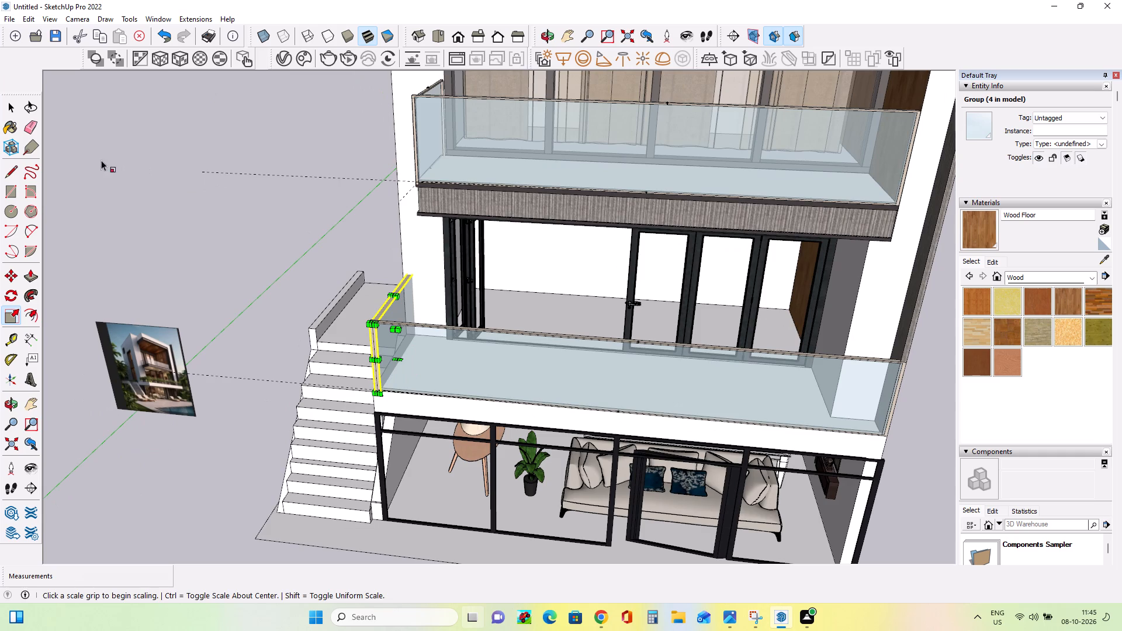
left_click(11, 106)
left_click(164, 162)
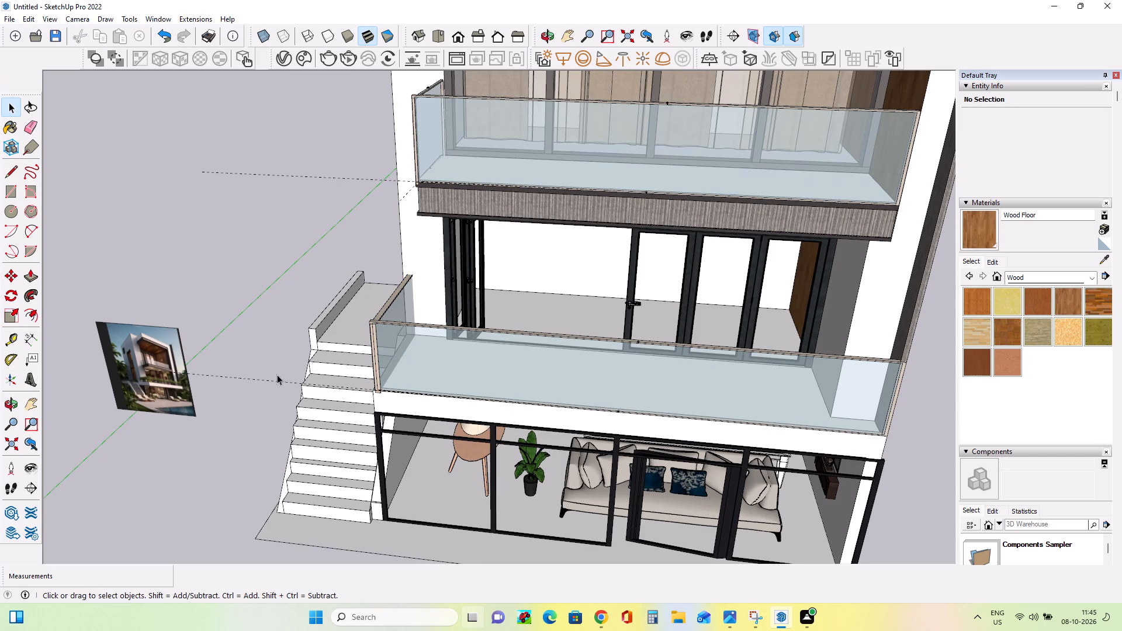
left_click(277, 378)
left_click(277, 380)
left_click(279, 383)
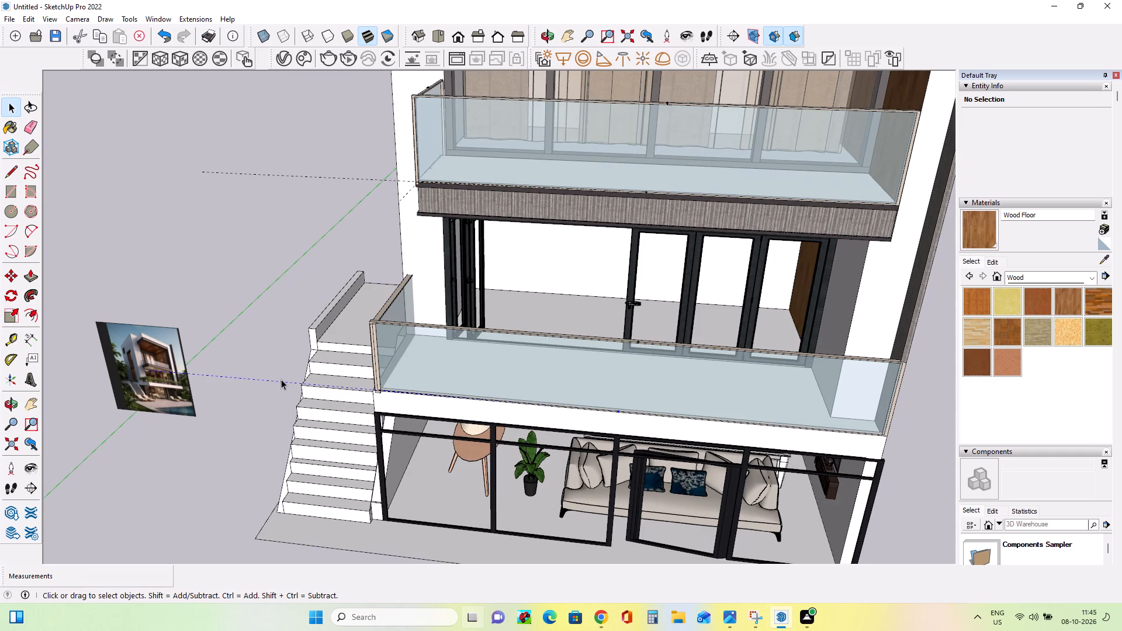
left_click(281, 379)
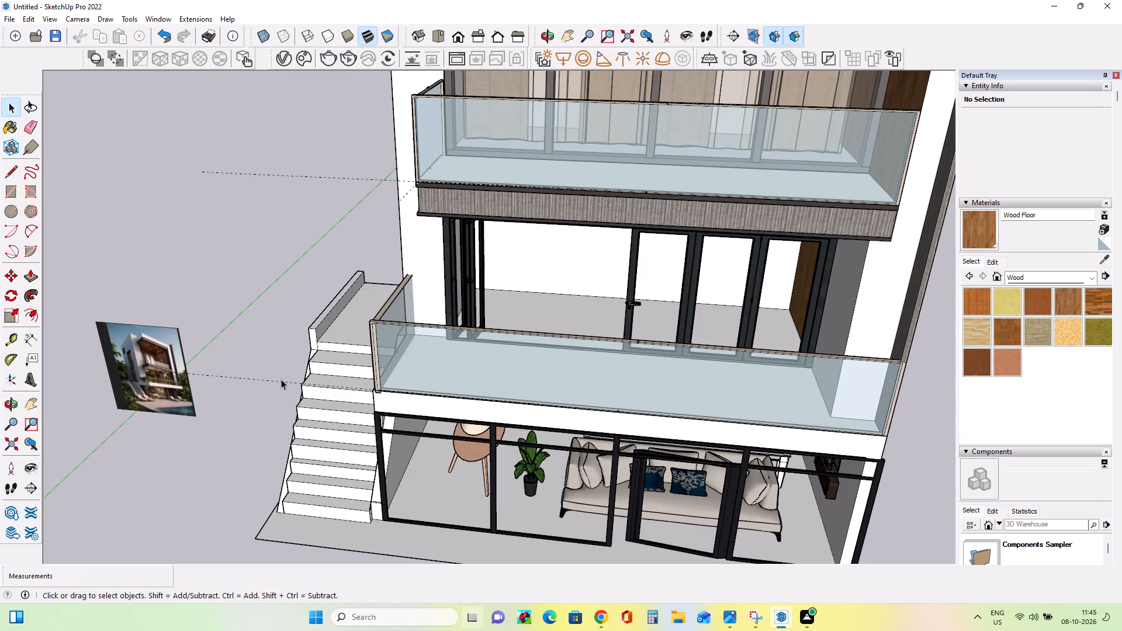
left_click(281, 381)
key("Delete")
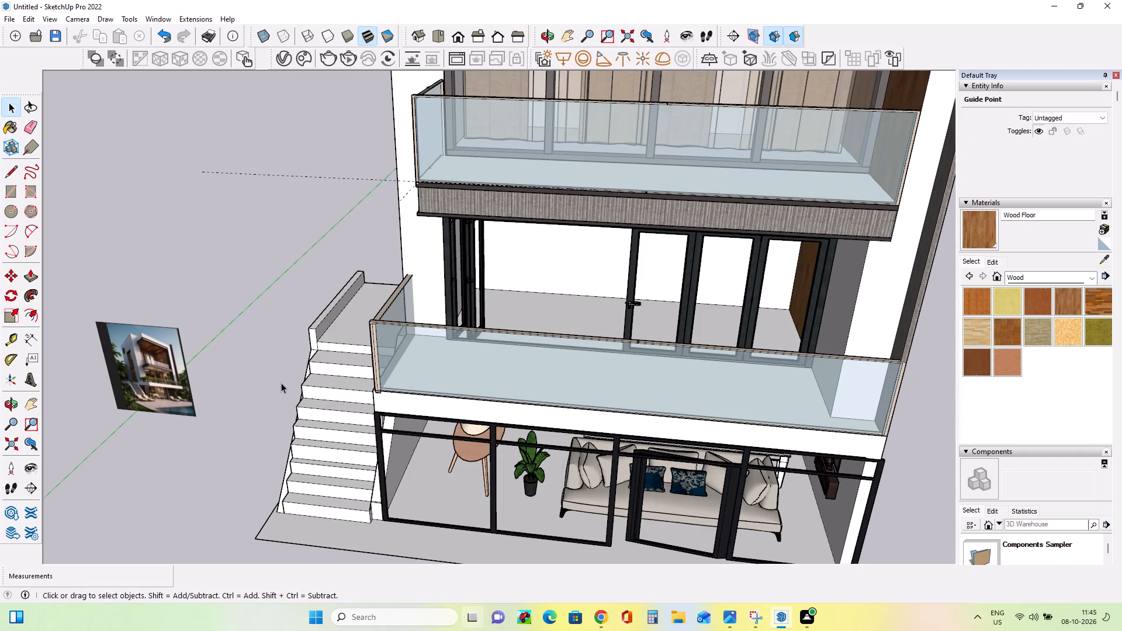
left_click(338, 178)
key("Delete")
left_click(401, 196)
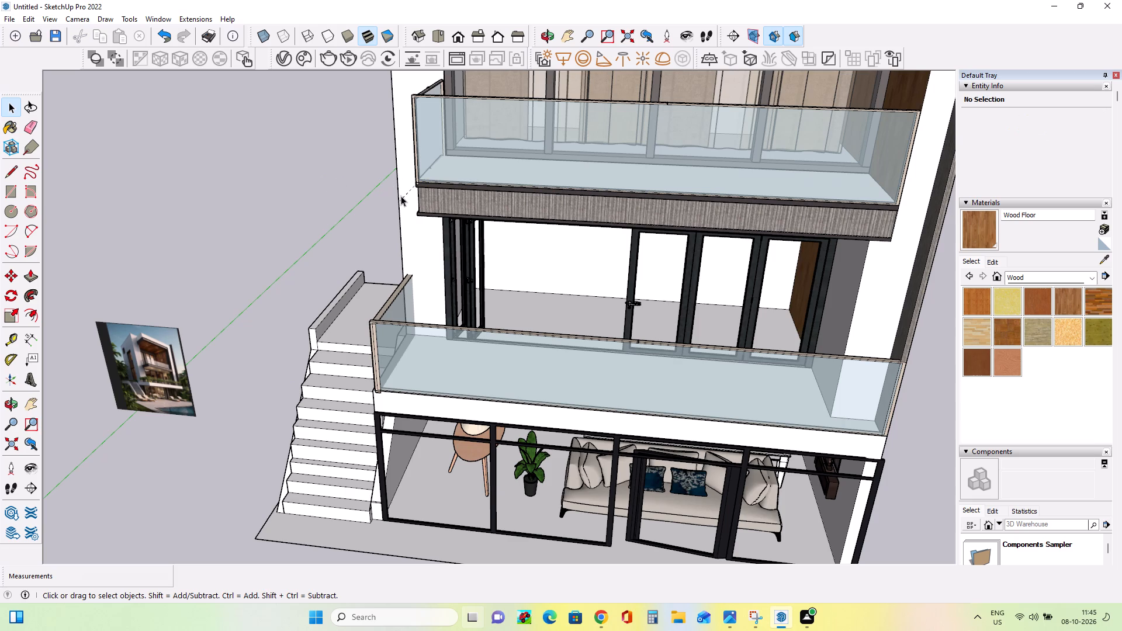
left_click(401, 200)
key("Delete")
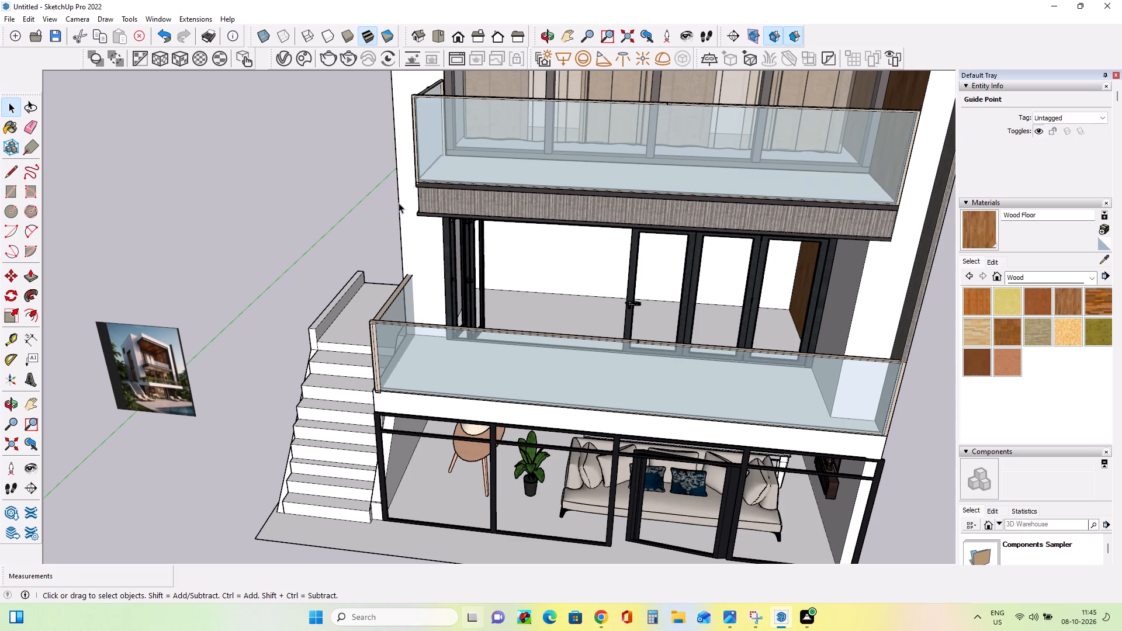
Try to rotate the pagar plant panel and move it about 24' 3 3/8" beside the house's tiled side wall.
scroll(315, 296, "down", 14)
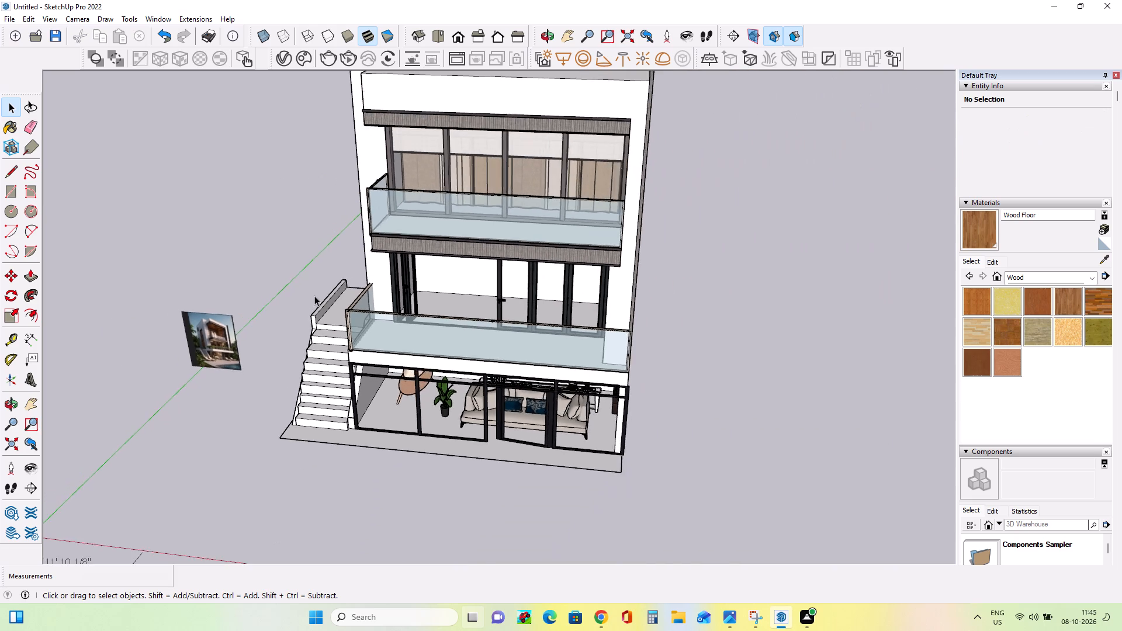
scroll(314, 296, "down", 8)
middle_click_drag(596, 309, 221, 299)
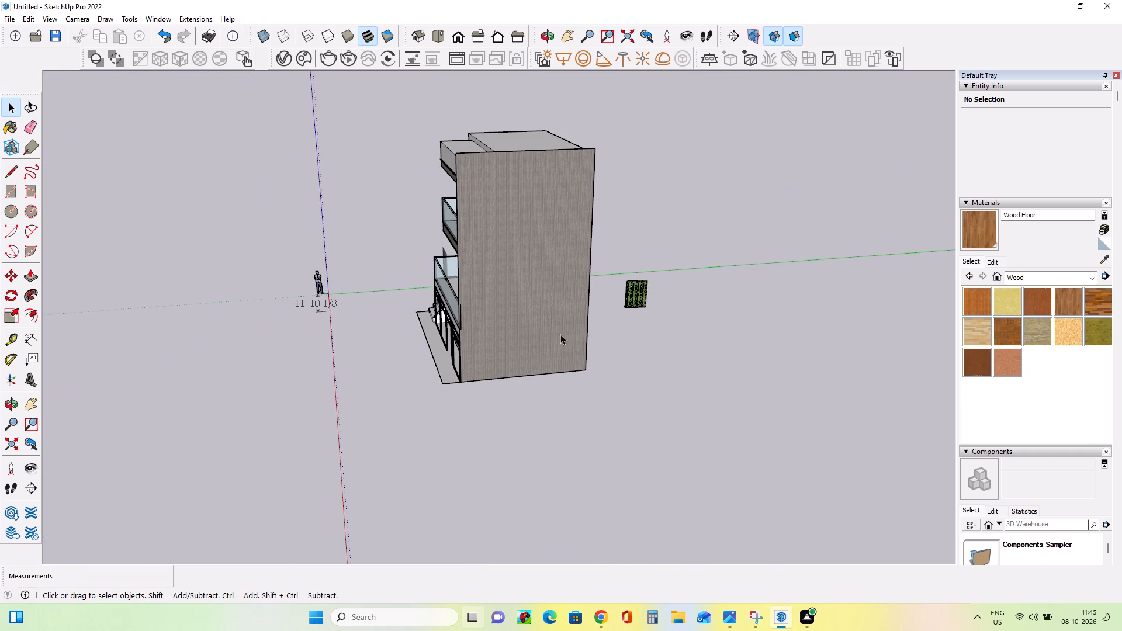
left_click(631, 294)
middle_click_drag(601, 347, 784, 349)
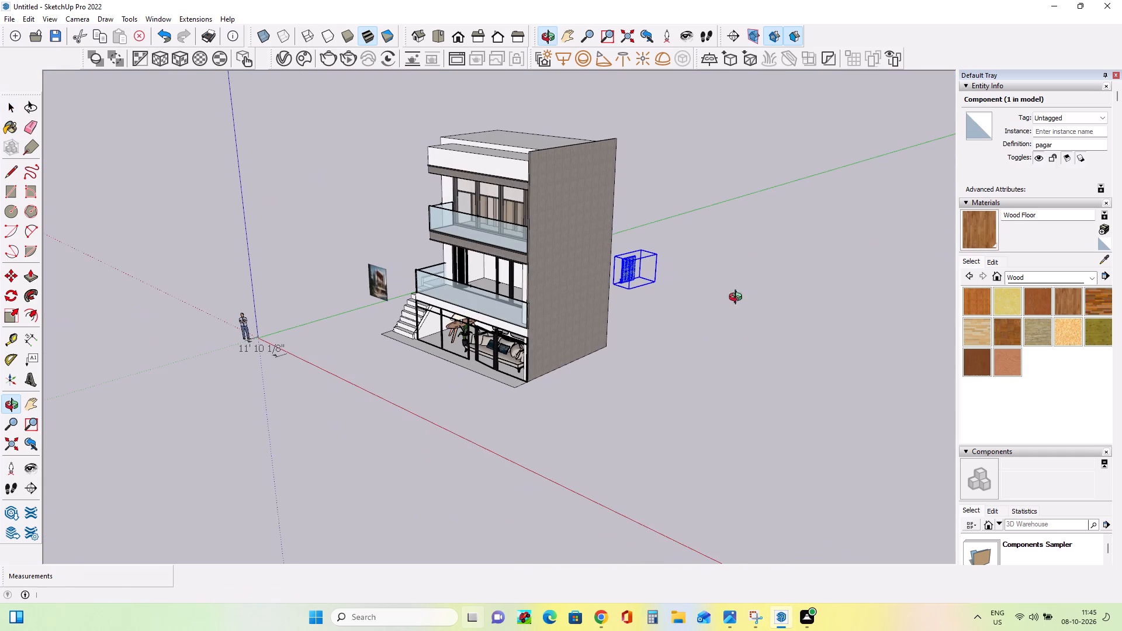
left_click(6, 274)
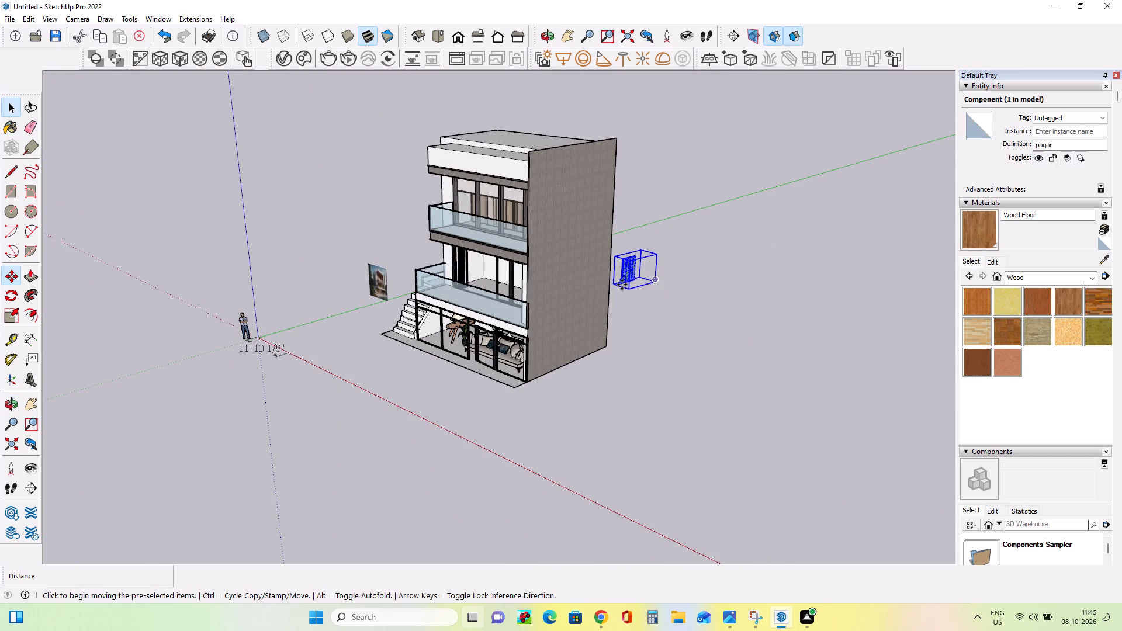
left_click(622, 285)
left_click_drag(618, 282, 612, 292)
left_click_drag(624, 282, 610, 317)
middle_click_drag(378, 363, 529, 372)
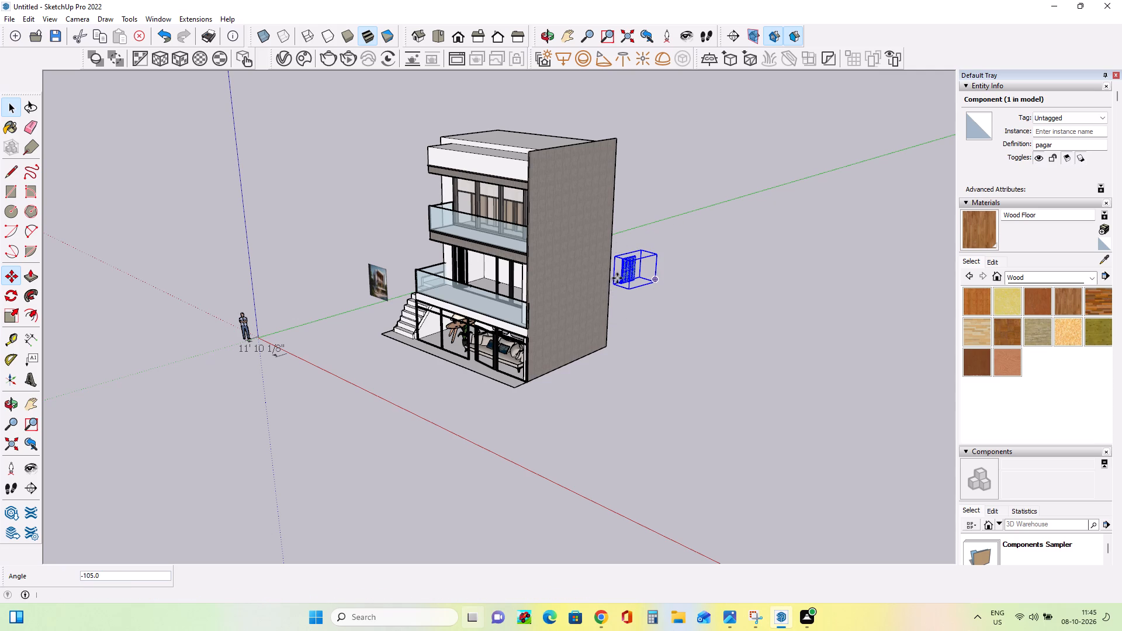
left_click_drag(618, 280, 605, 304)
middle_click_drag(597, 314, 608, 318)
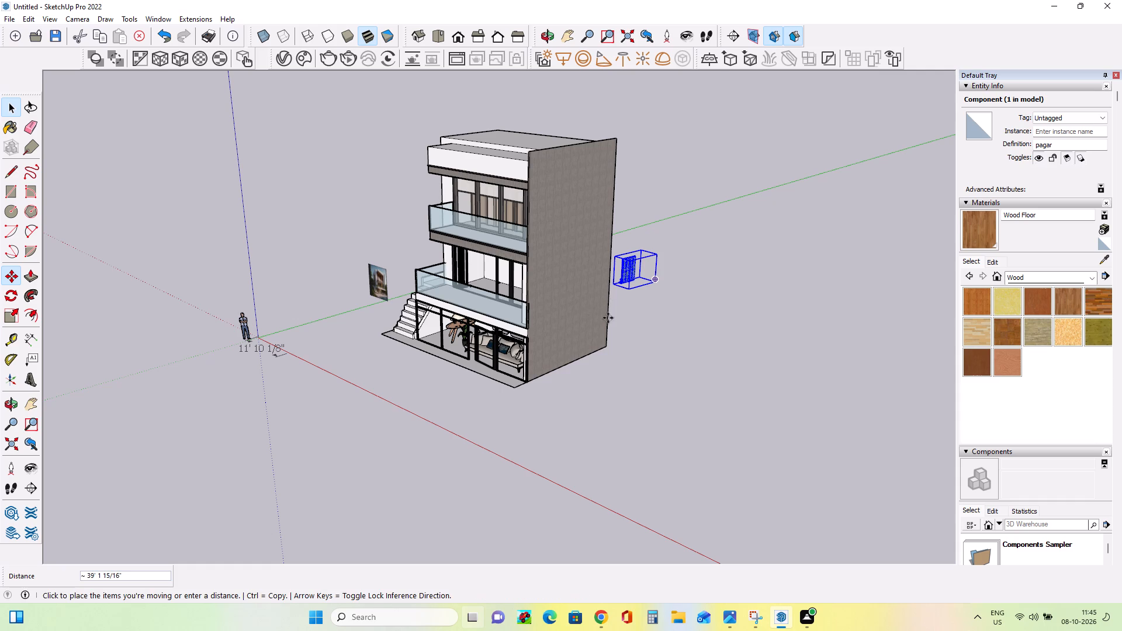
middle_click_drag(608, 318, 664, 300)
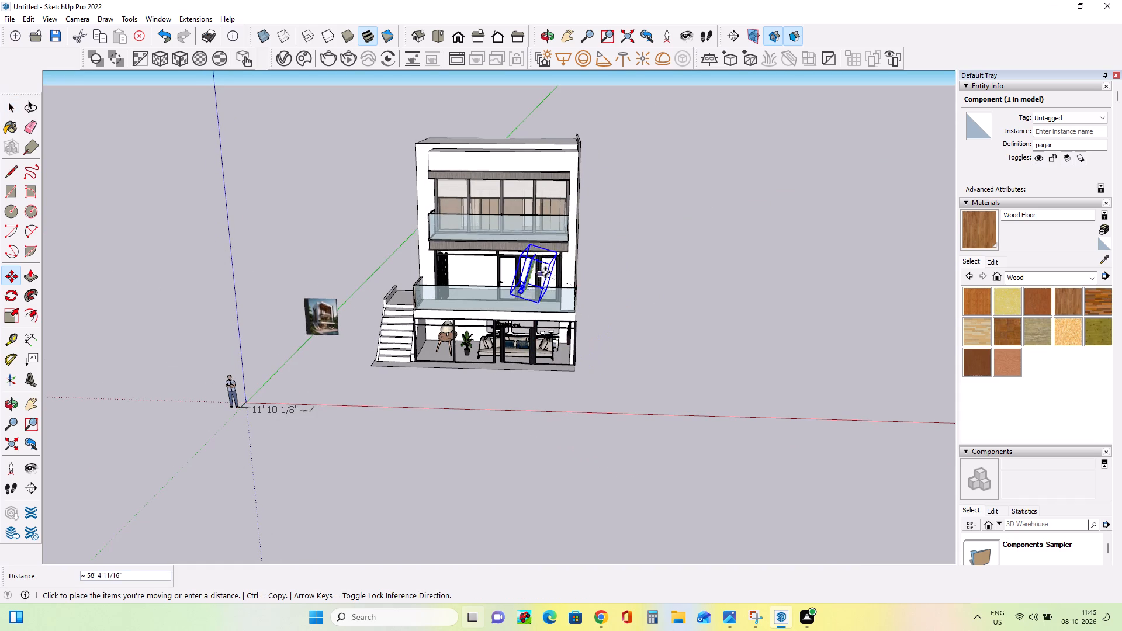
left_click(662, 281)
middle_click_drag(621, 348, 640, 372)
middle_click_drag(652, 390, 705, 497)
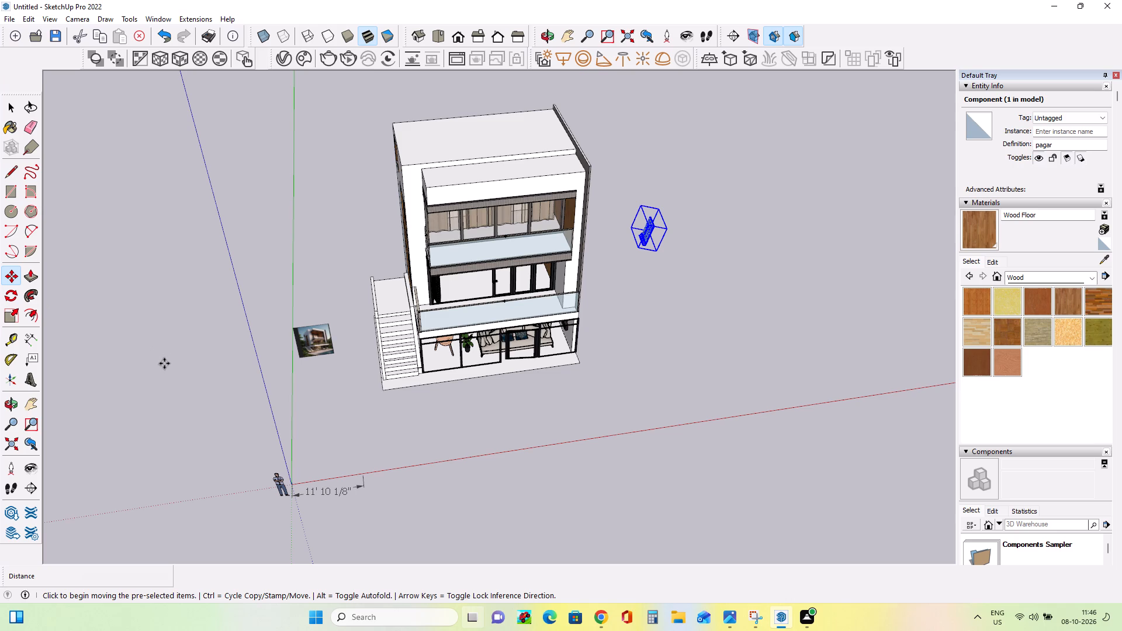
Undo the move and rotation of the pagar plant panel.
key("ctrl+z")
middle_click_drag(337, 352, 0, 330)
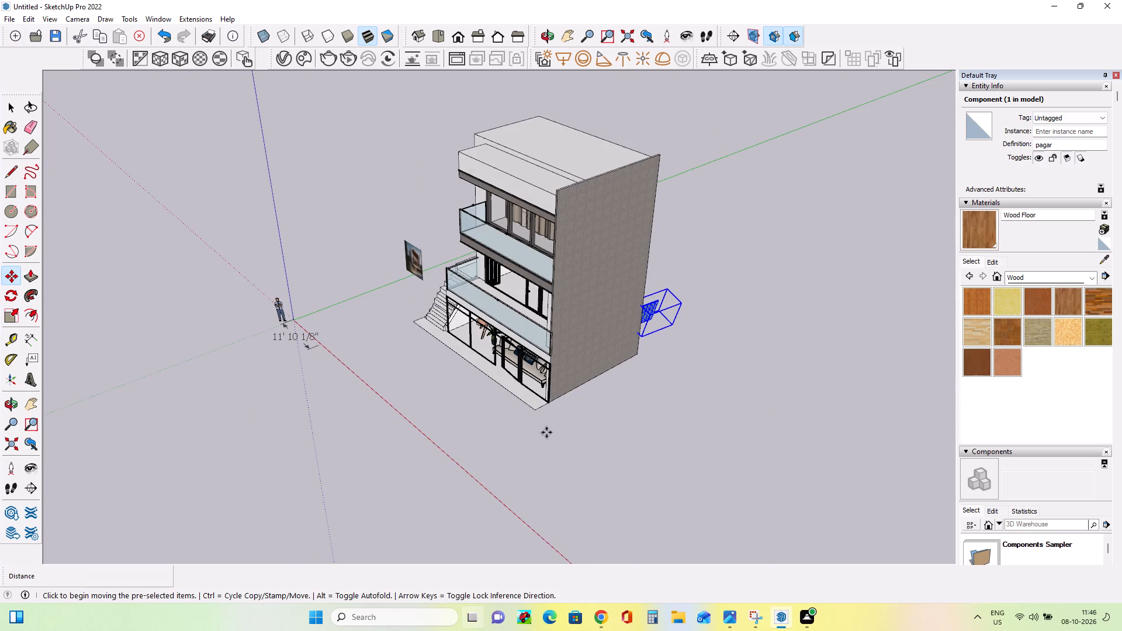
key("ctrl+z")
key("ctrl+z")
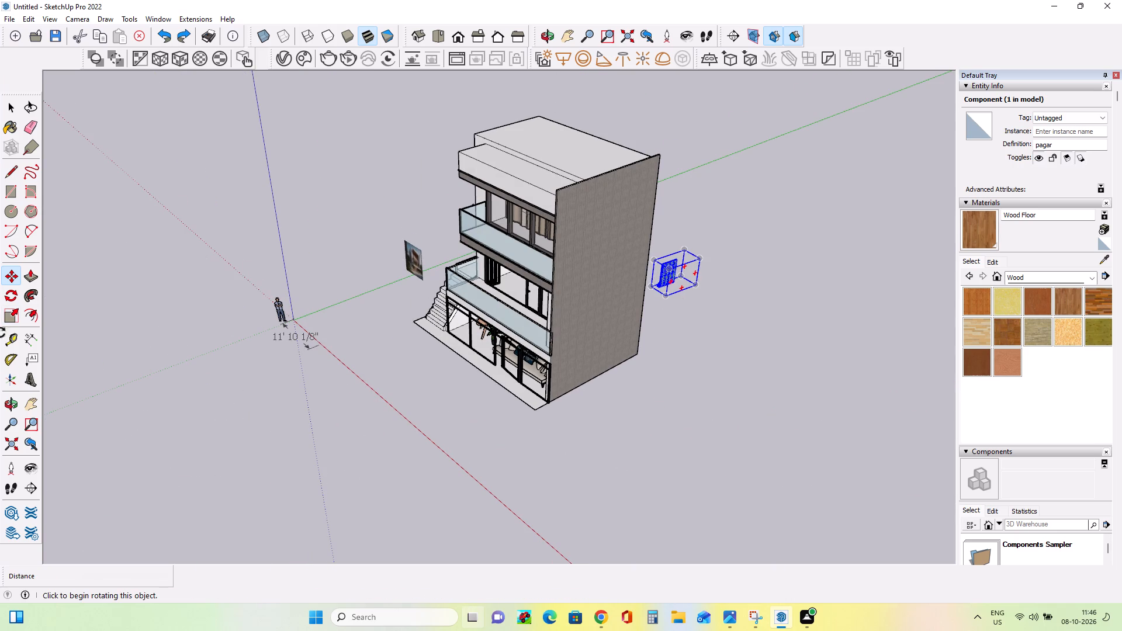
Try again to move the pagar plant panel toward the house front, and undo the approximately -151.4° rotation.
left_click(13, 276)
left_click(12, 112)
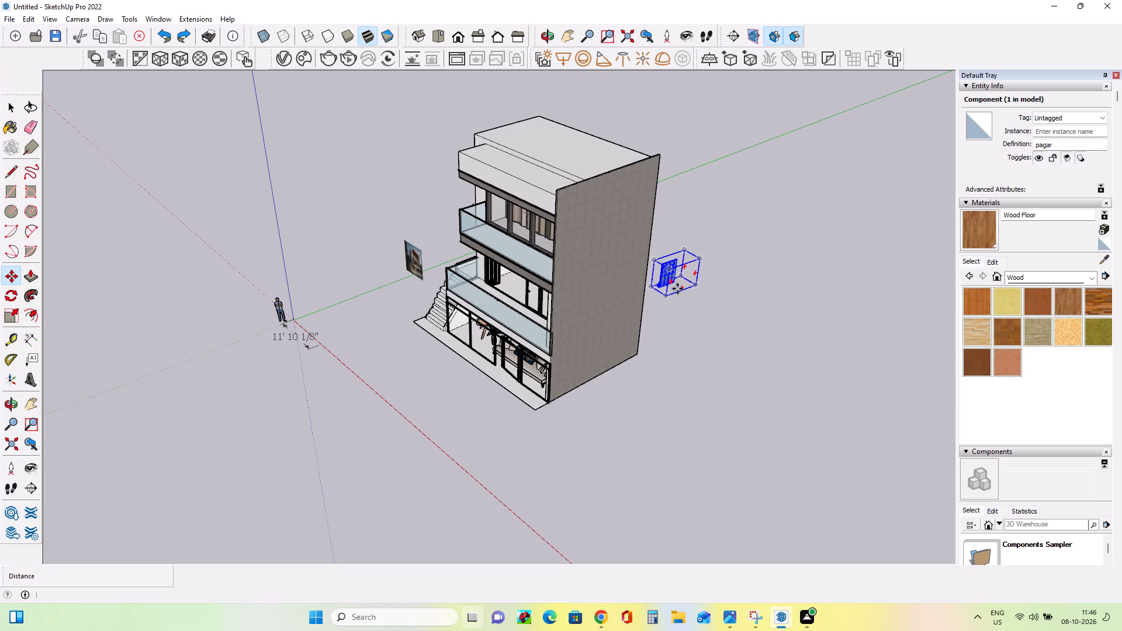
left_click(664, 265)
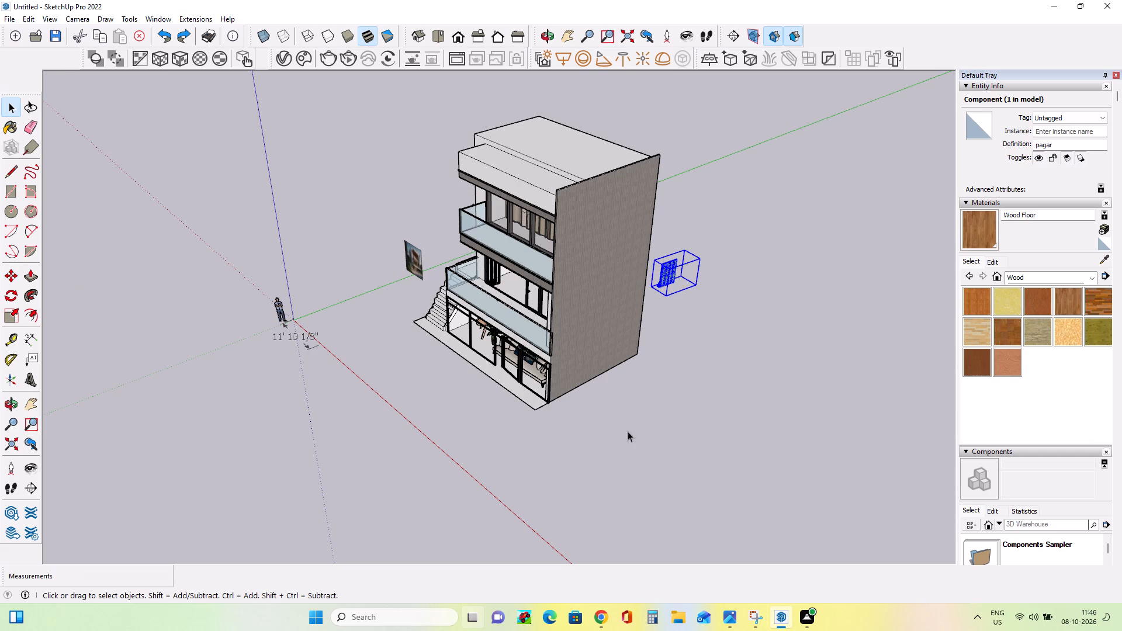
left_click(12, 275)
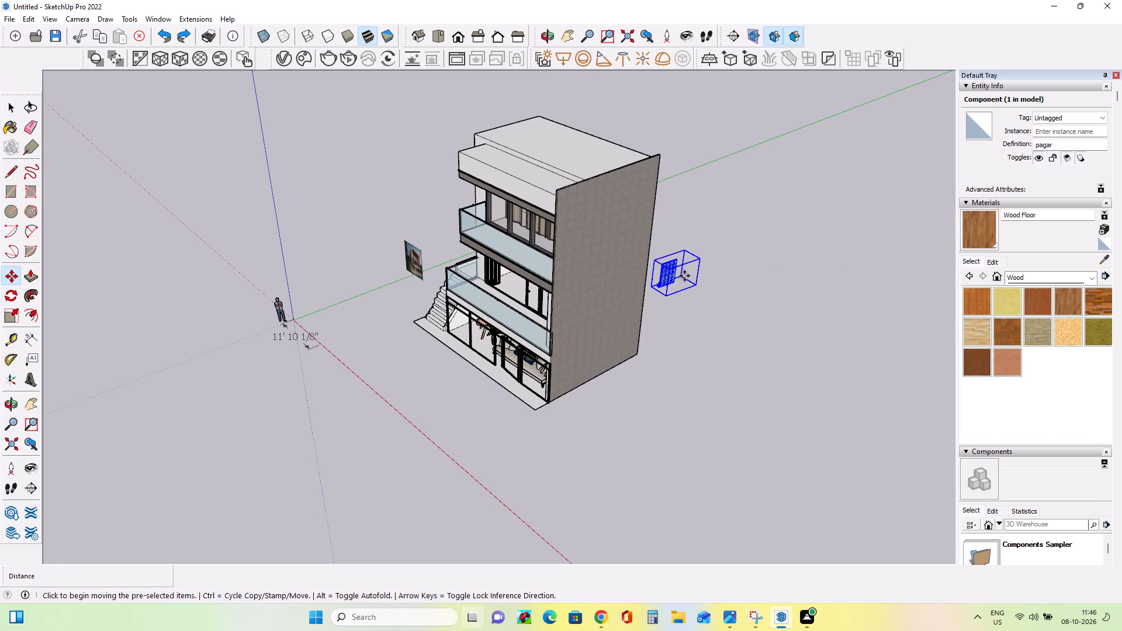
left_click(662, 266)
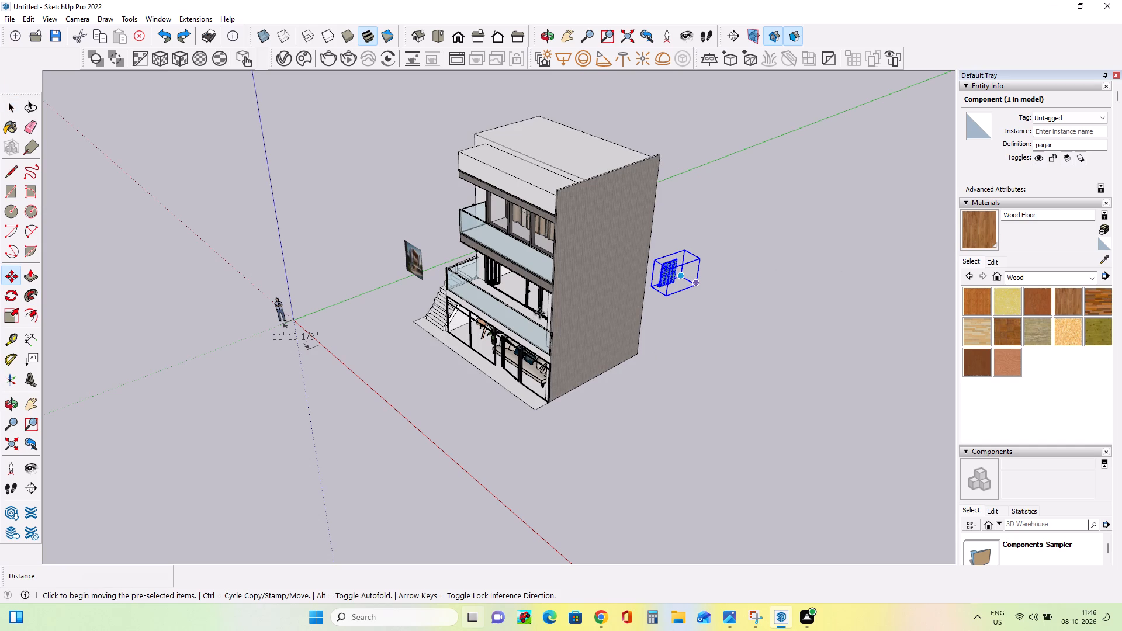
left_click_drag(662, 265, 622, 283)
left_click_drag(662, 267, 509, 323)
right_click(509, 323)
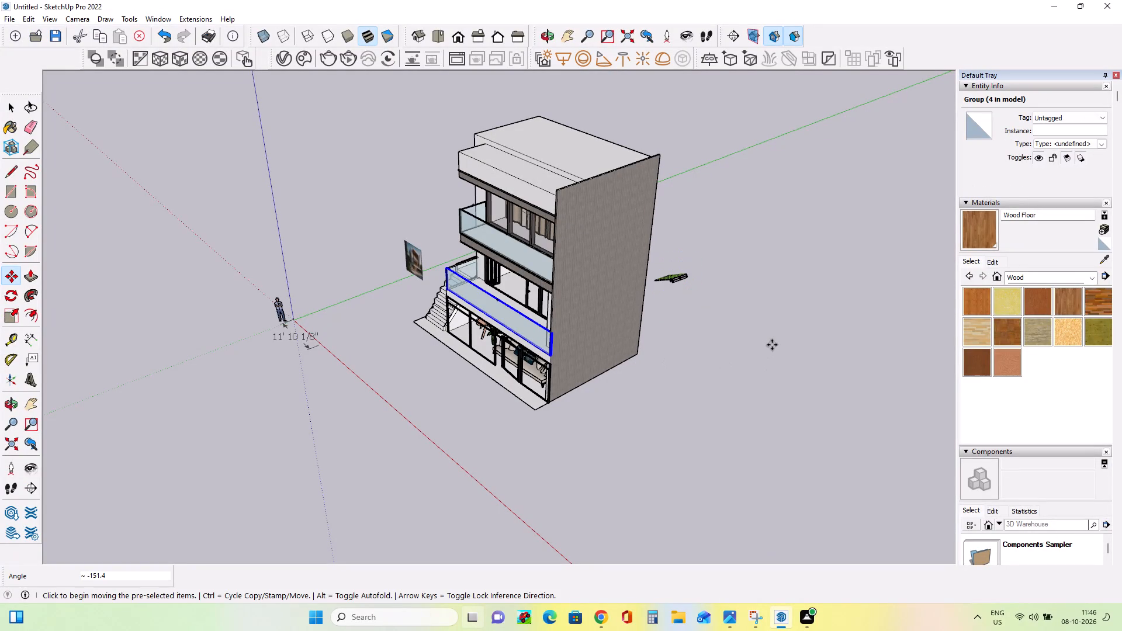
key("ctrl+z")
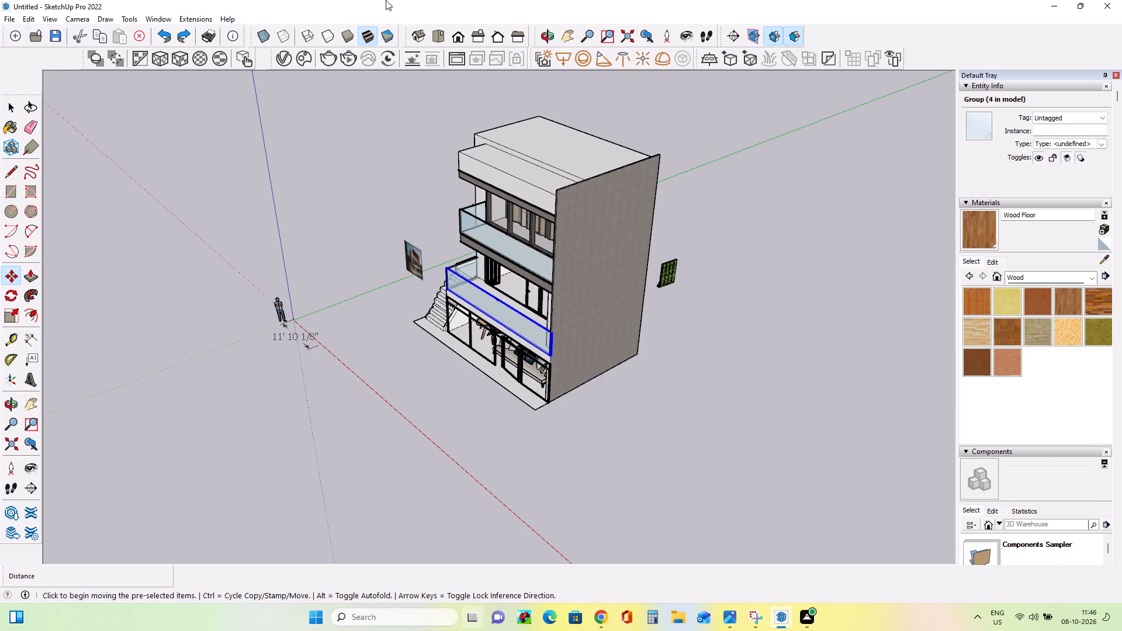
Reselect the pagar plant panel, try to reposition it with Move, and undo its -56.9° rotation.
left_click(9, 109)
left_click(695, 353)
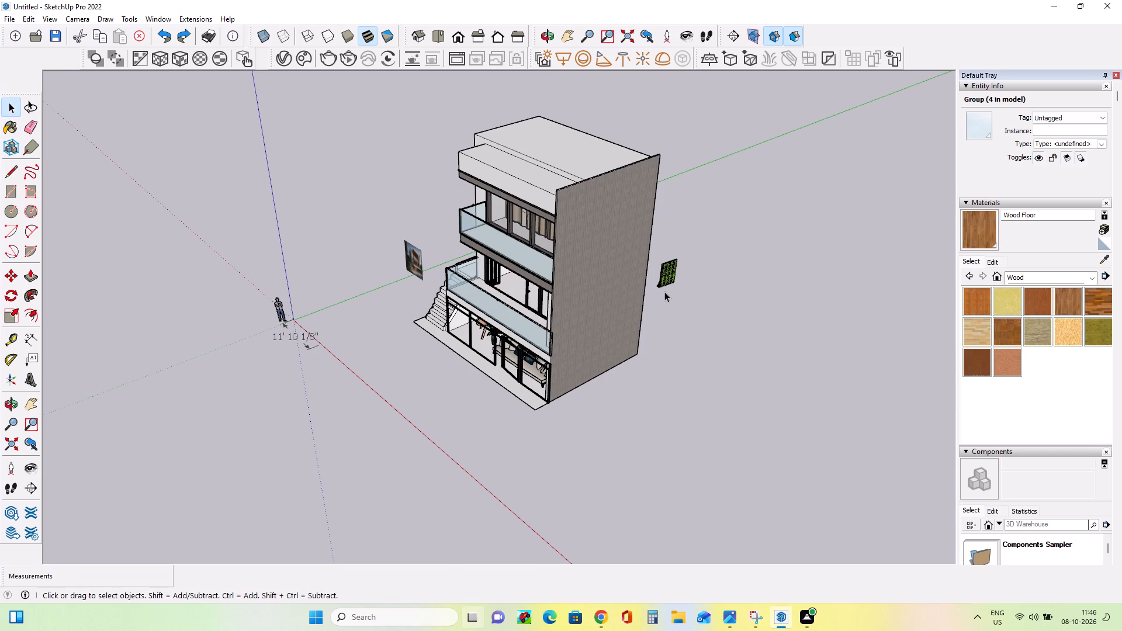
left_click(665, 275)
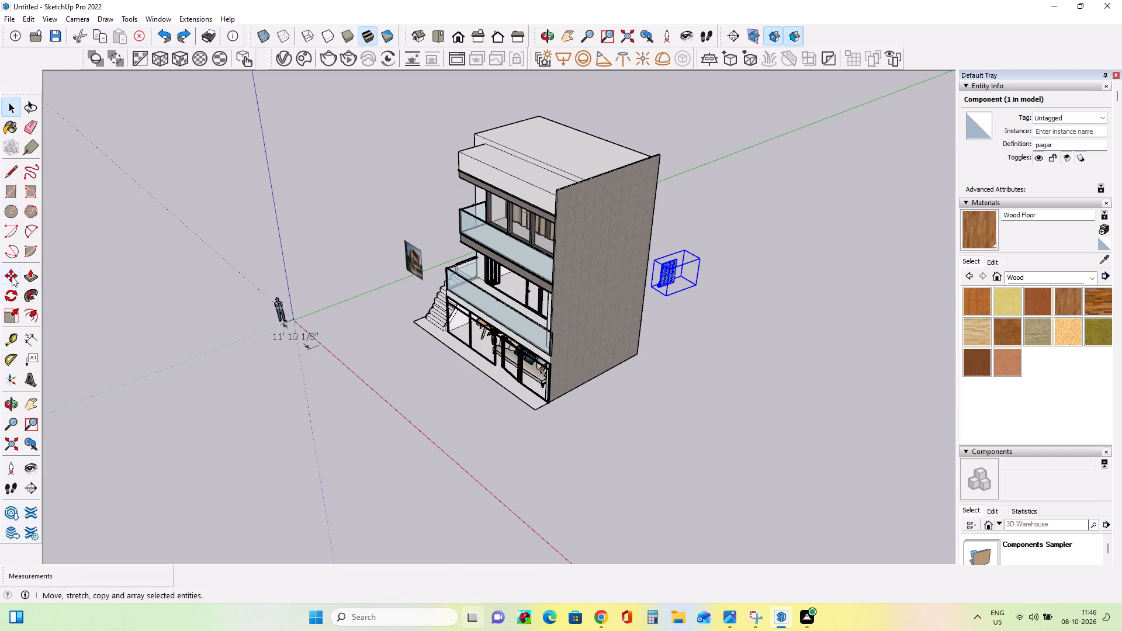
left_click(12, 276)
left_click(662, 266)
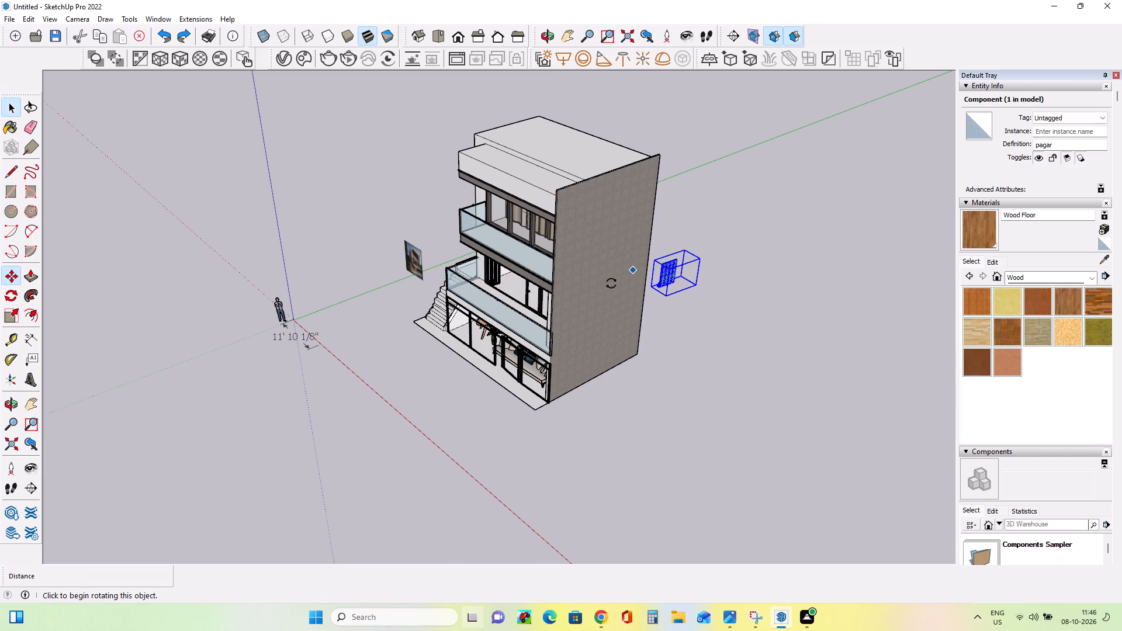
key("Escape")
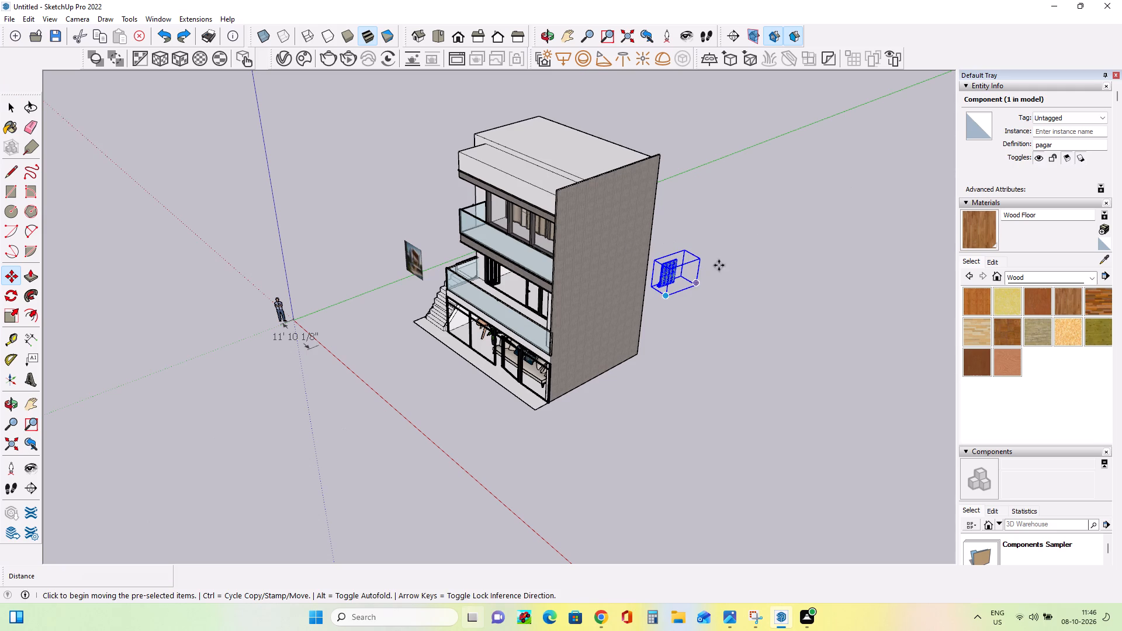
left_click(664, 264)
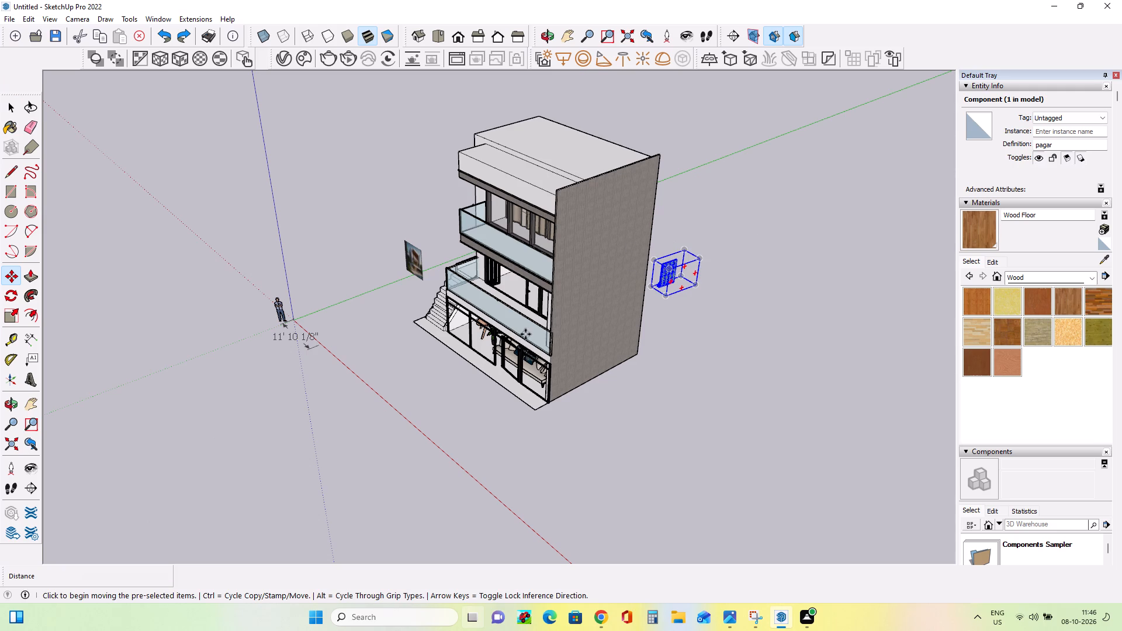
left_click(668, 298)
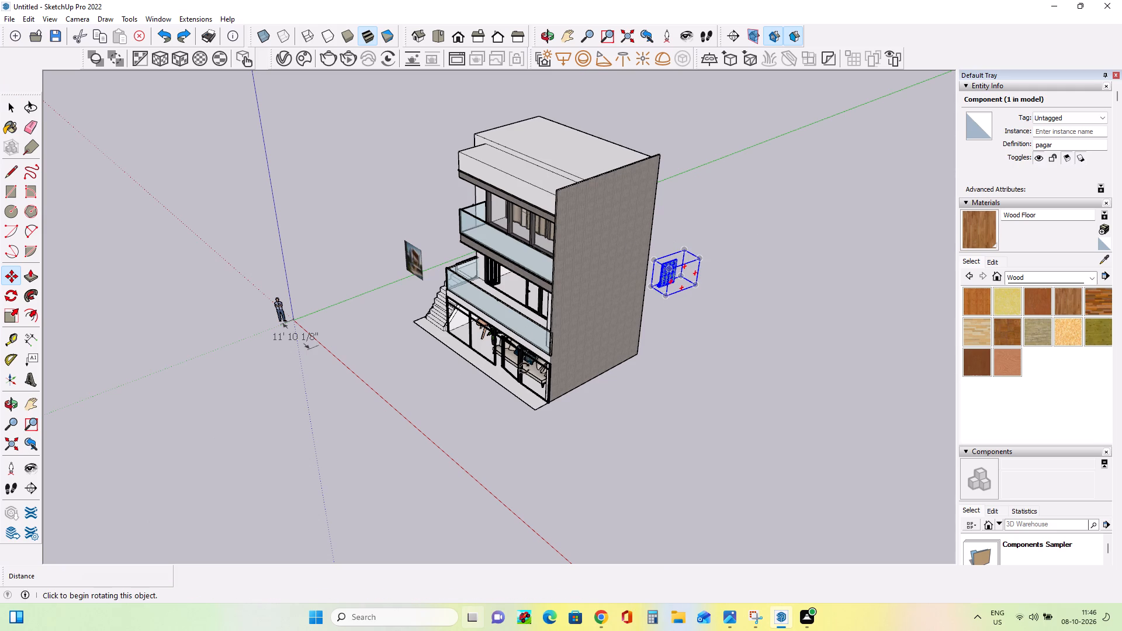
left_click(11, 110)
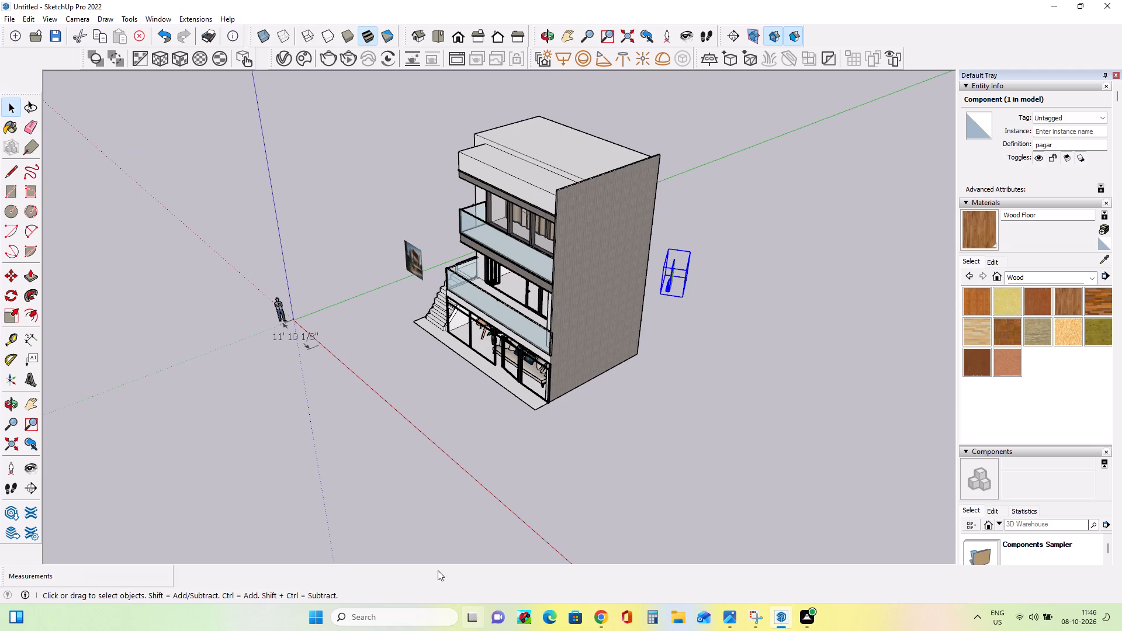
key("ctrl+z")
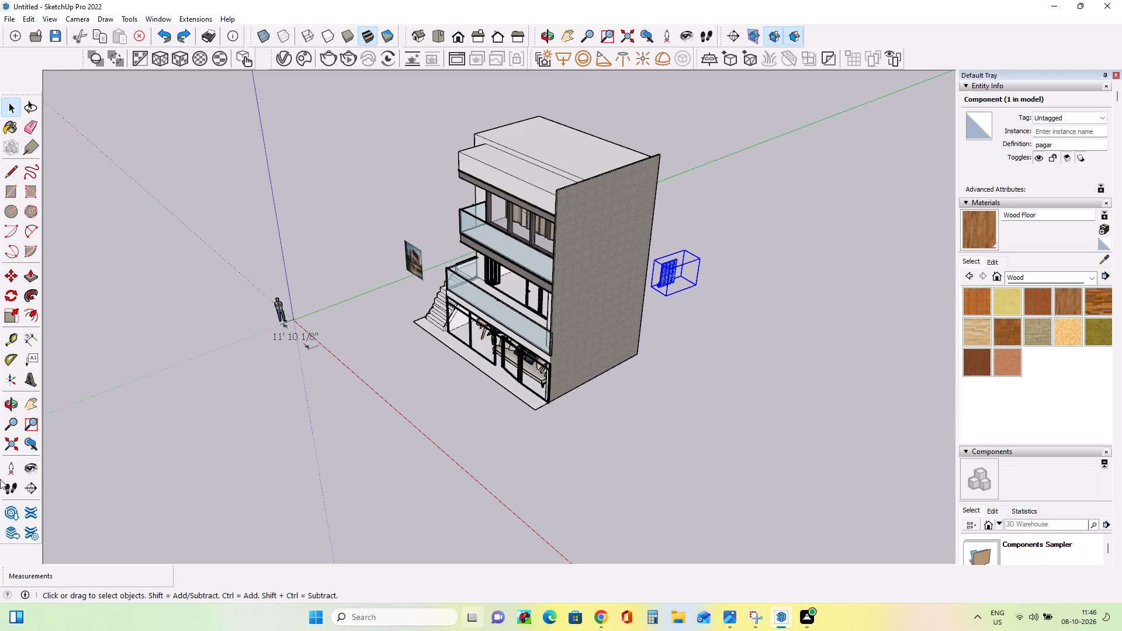
Undo further edits back through the deletion of the staircase-side balcony guide lines.
left_click(12, 275)
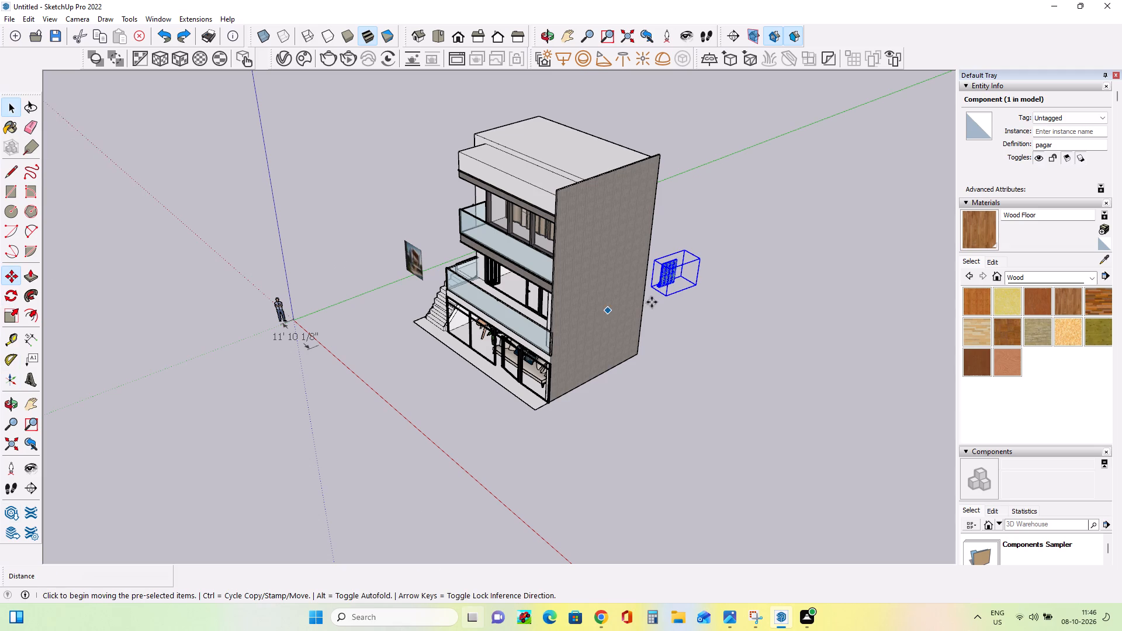
key("ctrl+z")
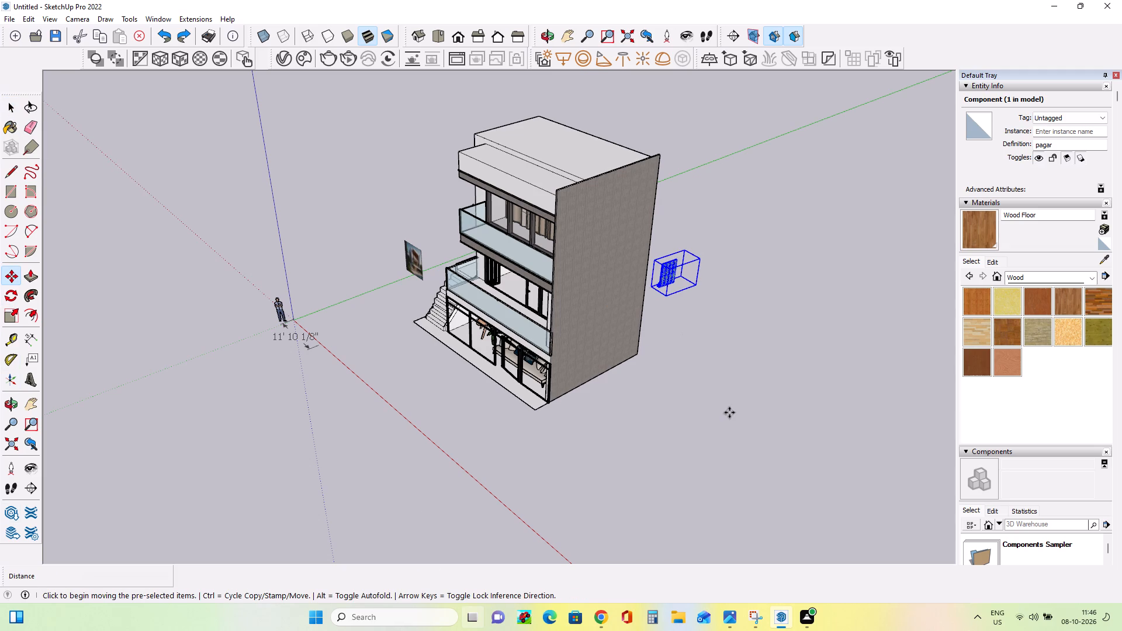
key("ctrl+z")
key("ctrl+z")
key("ctrl+z")
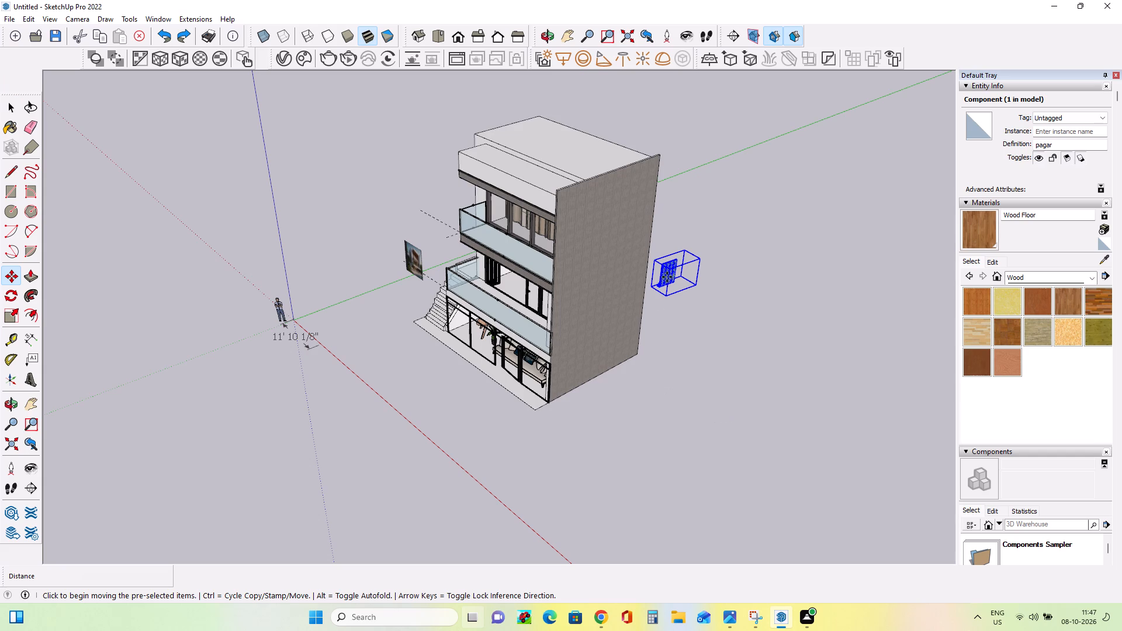
Delete the pagar plant panel component standing beyond the house's tiled side wall.
key("Delete")
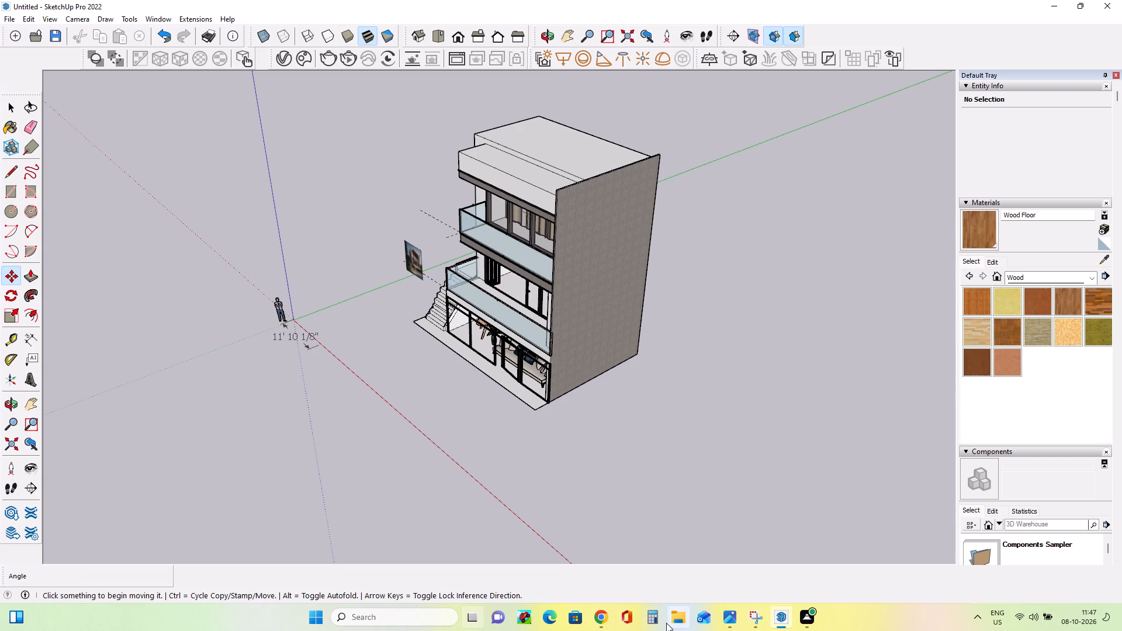
Delete the leftover 11' 10 1/8" dimension beside the human figure along the red axis.
middle_click_drag(261, 376, 590, 382)
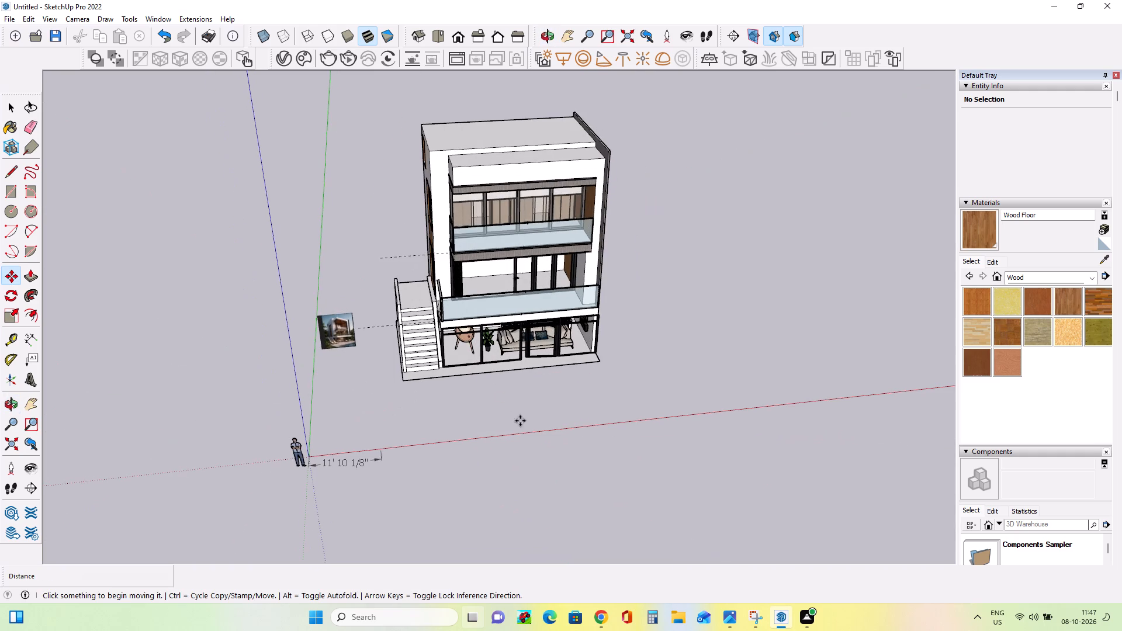
left_click(352, 469)
key("Delete")
left_click(15, 112)
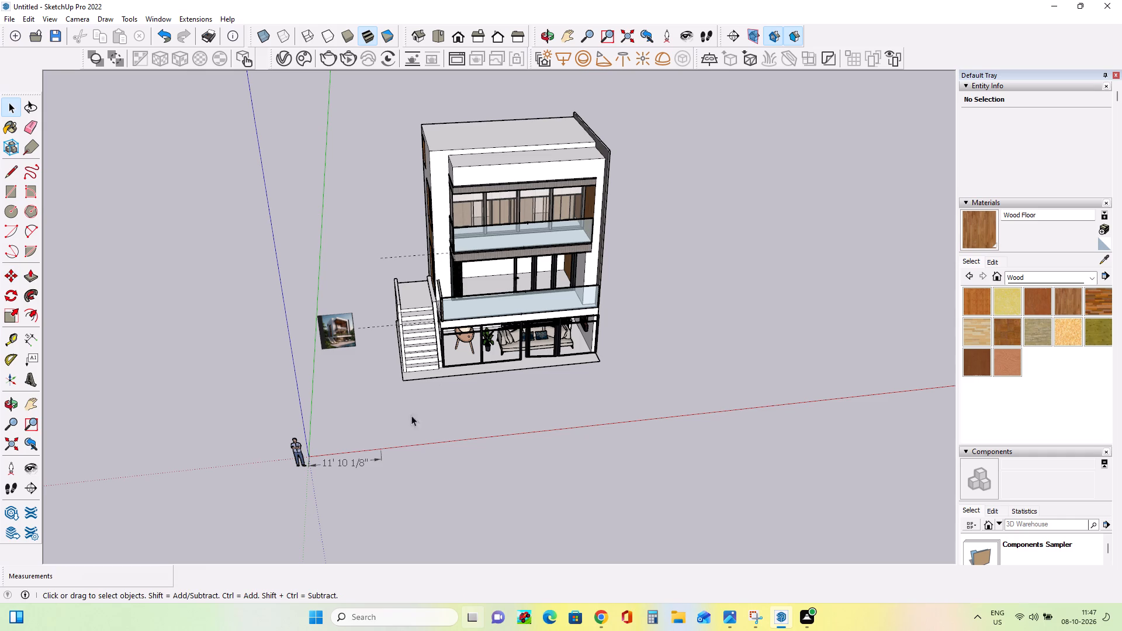
left_click(372, 463)
left_click(366, 460)
key("Delete")
Switch to 3D Warehouse in Chrome and download the 176 KB square grass patch model as a SketchUp file.
middle_click_drag(677, 380, 733, 264)
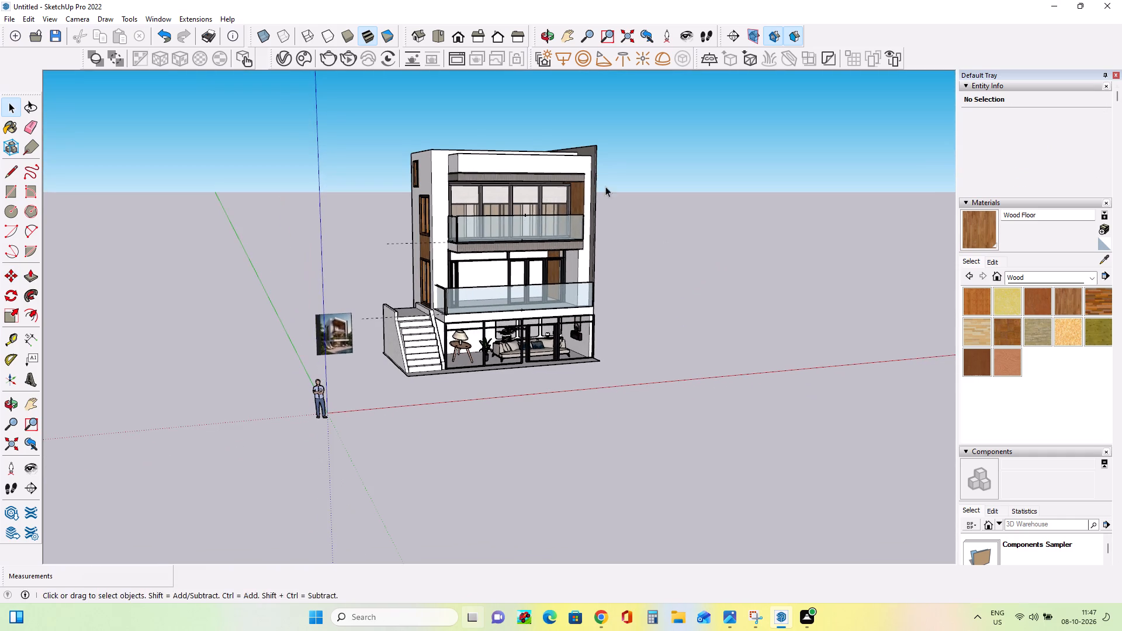
left_click(602, 622)
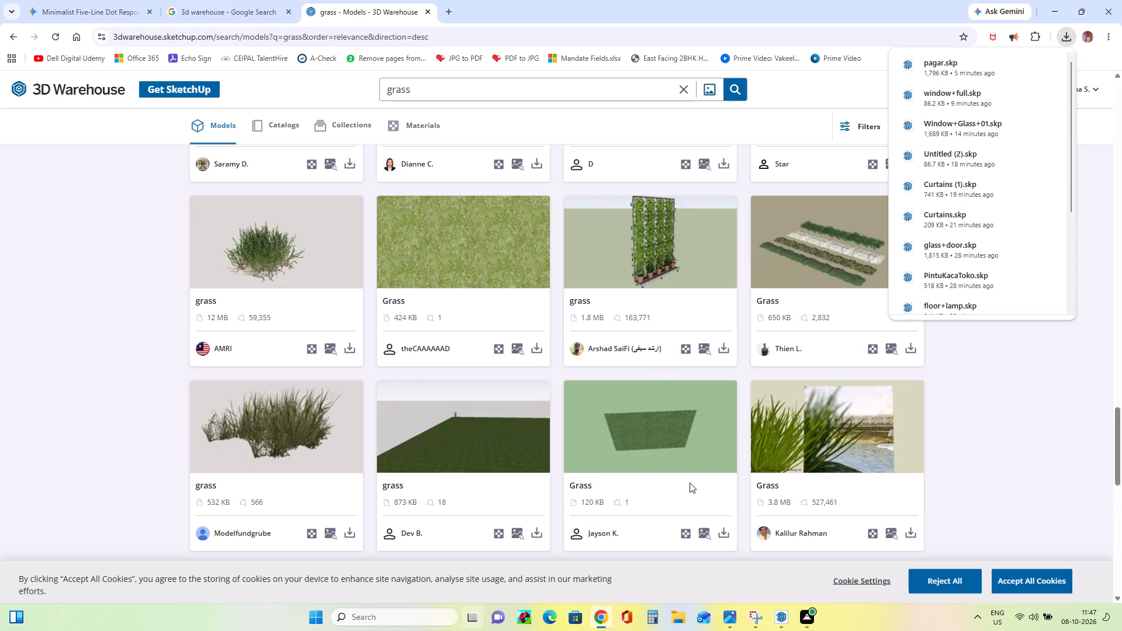
scroll(687, 488, "down", 2)
scroll(687, 488, "up", 4)
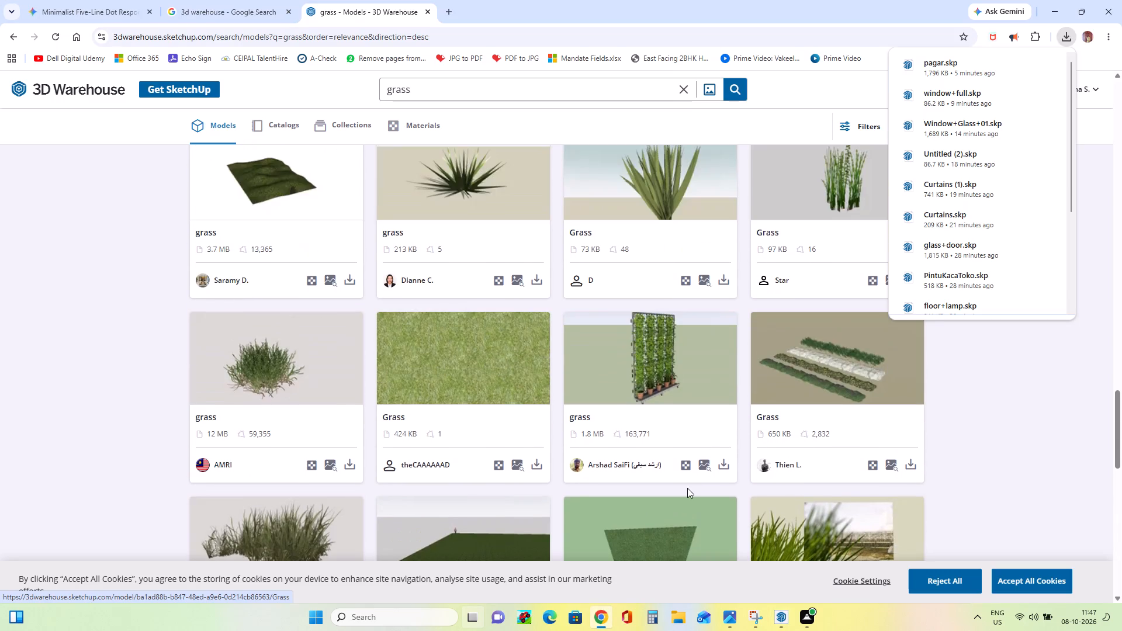
scroll(687, 488, "up", 12)
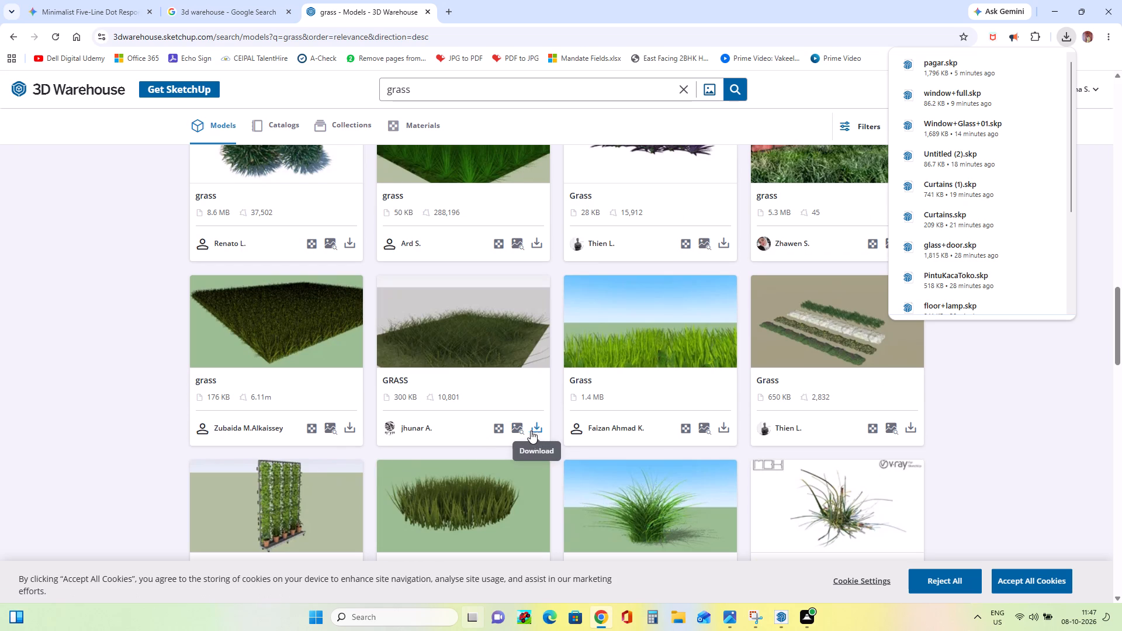
left_click(352, 427)
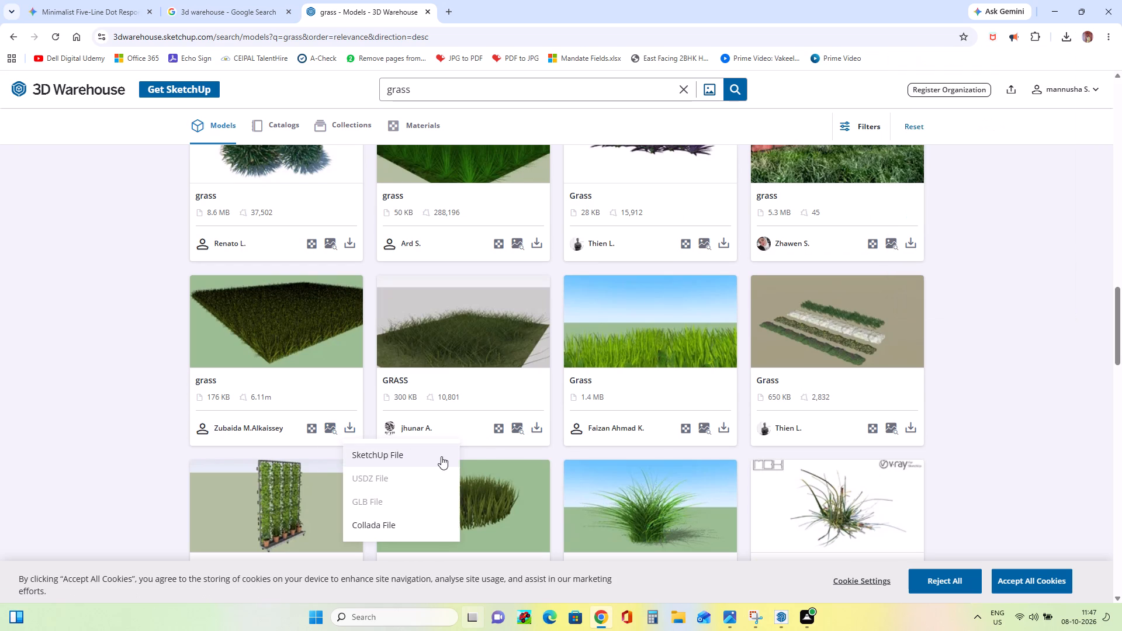
left_click(441, 456)
Return to SketchUp and import the downloaded Grass file from the Downloads folder for placement near the house.
left_click(1061, 12)
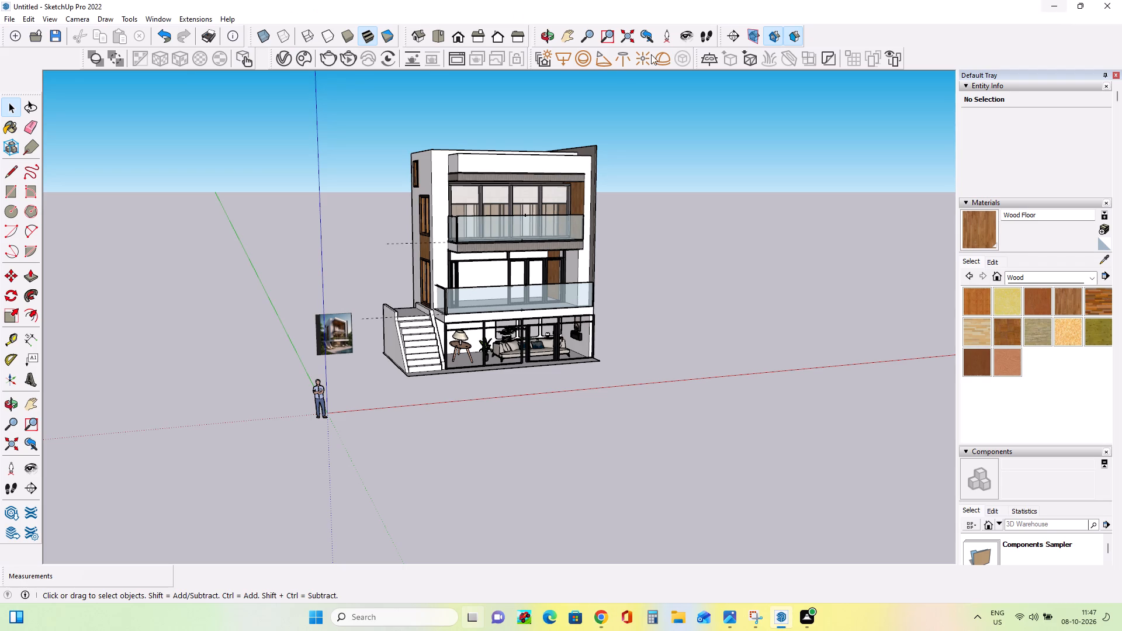
left_click(11, 15)
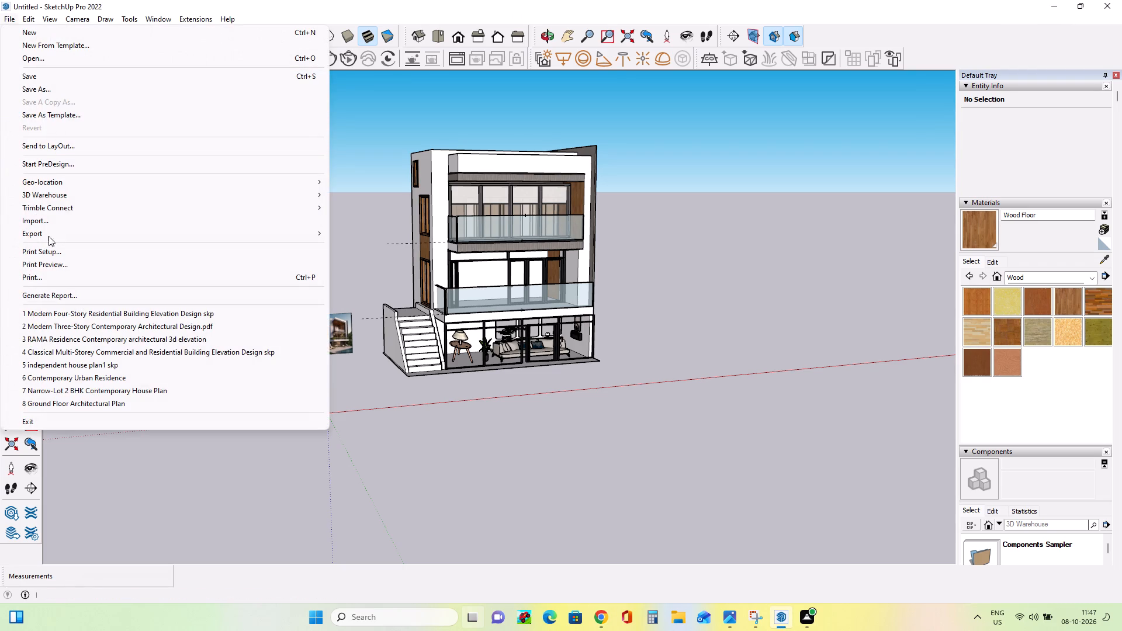
left_click(53, 220)
left_click(514, 264)
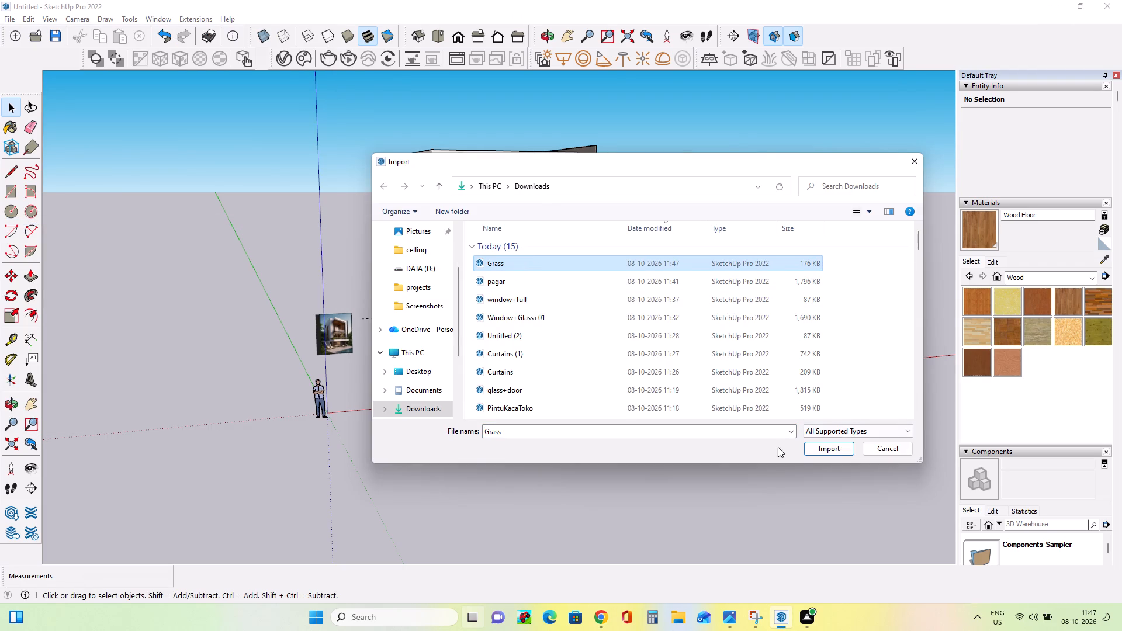
left_click(824, 446)
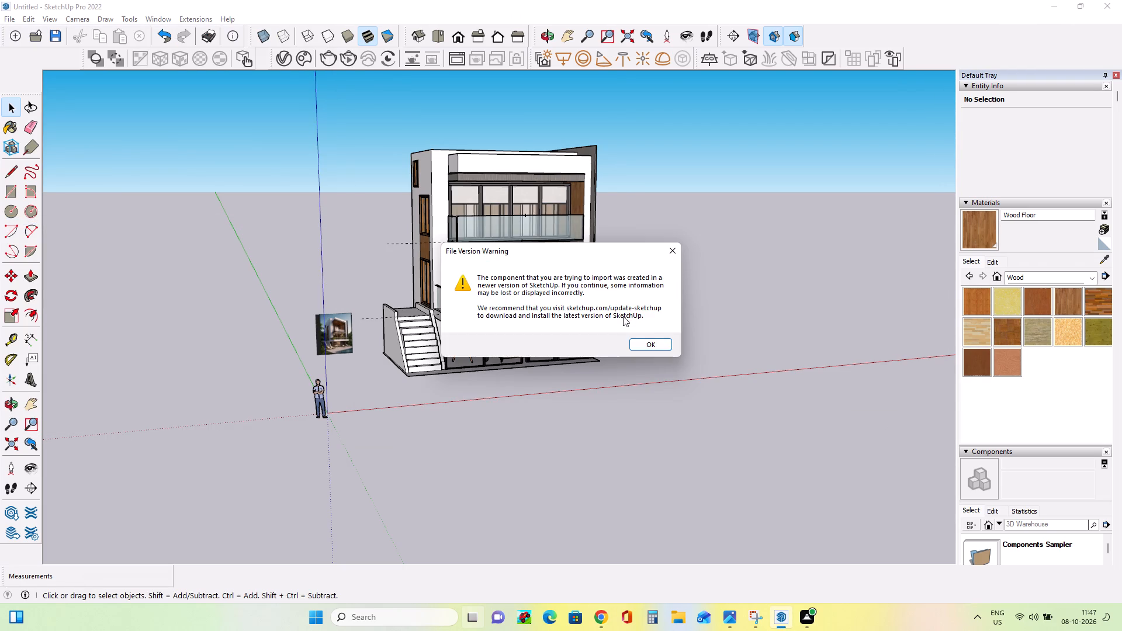
left_click(635, 339)
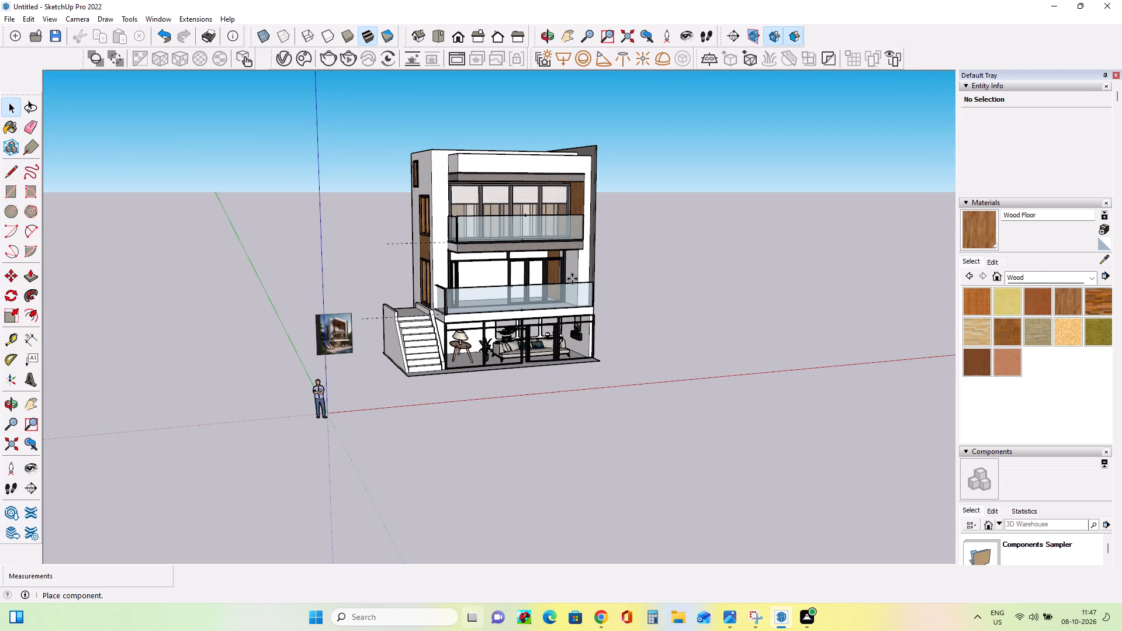
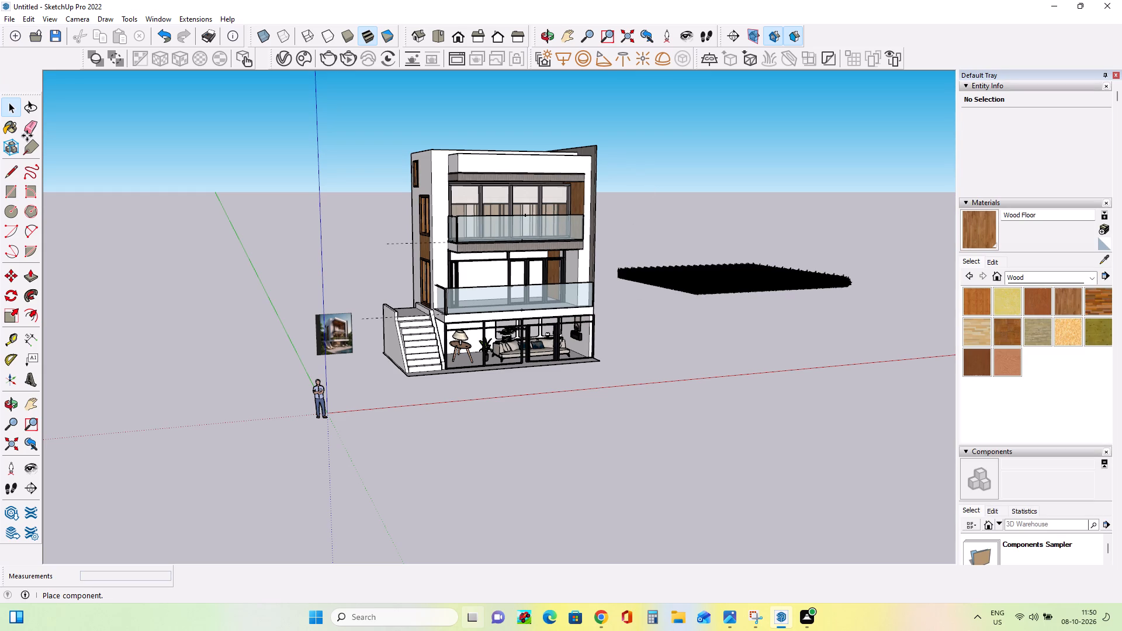
Abandon the pending component placement beside the house and leave nothing selected.
left_click(13, 110)
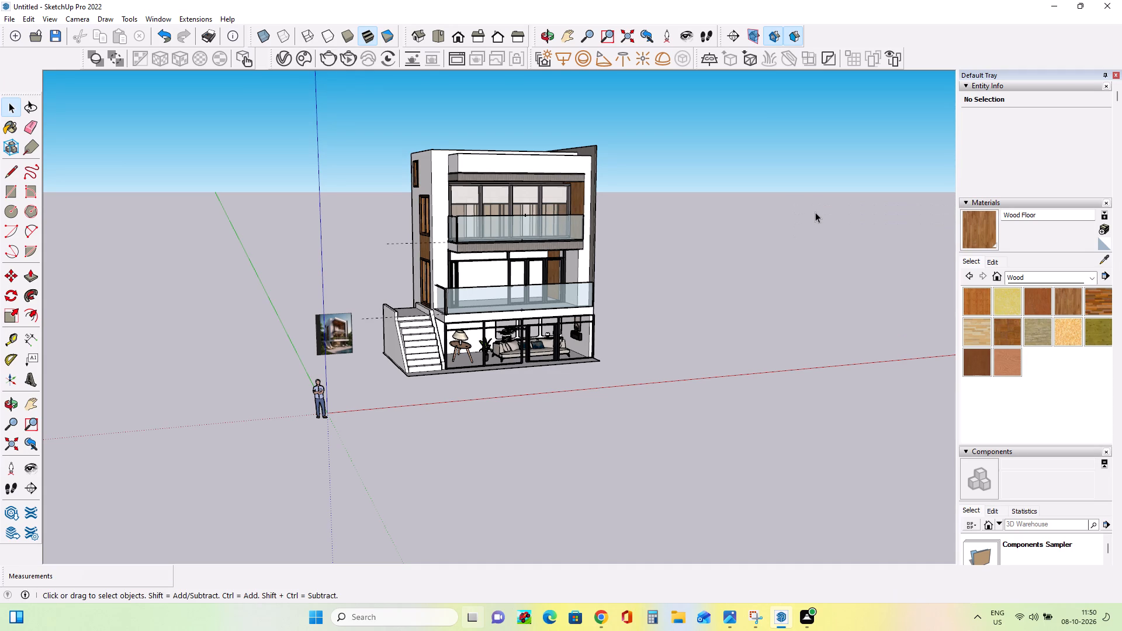
scroll(625, 321, "down", 7)
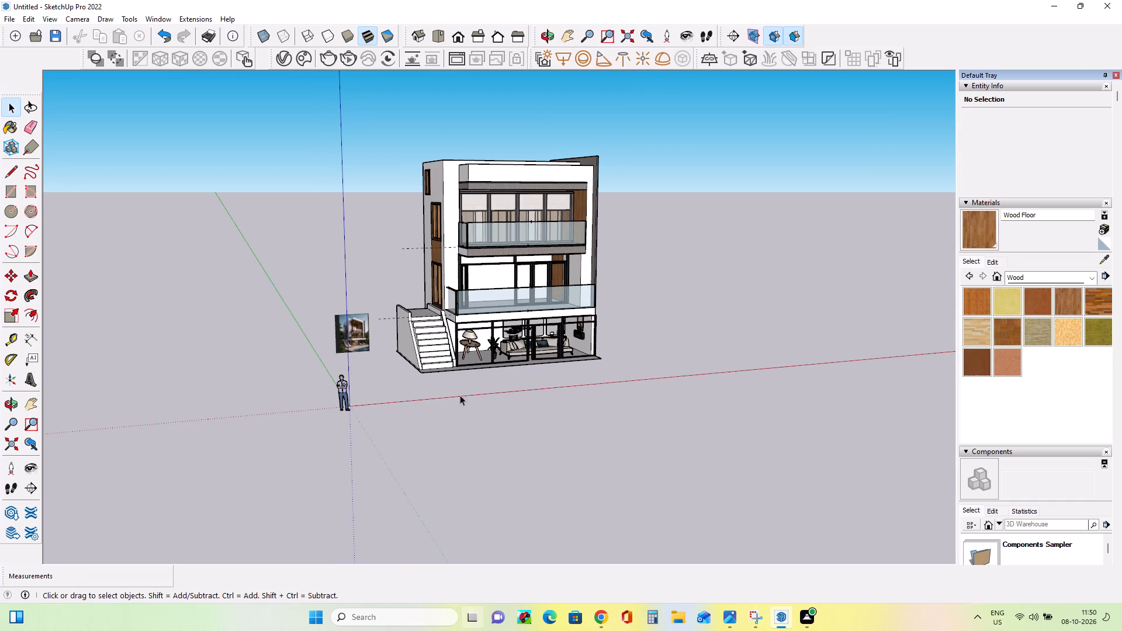
left_click(690, 245)
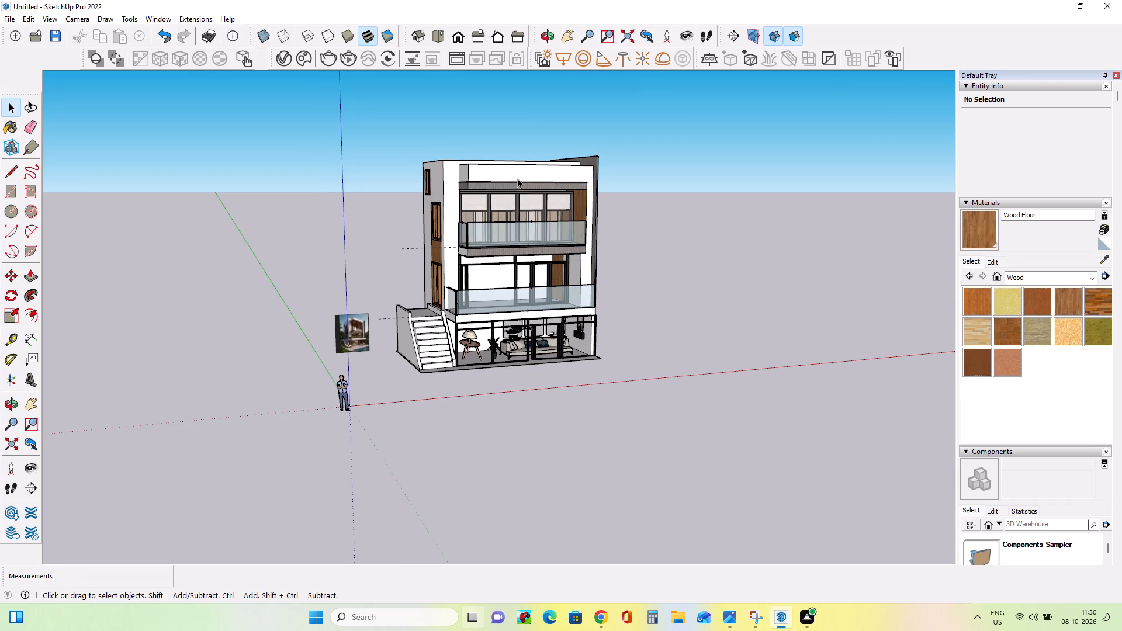
left_click(517, 178)
left_click(359, 183)
Delete the two dashed guide lines beside the house's staircase side.
scroll(407, 236, "down", 5)
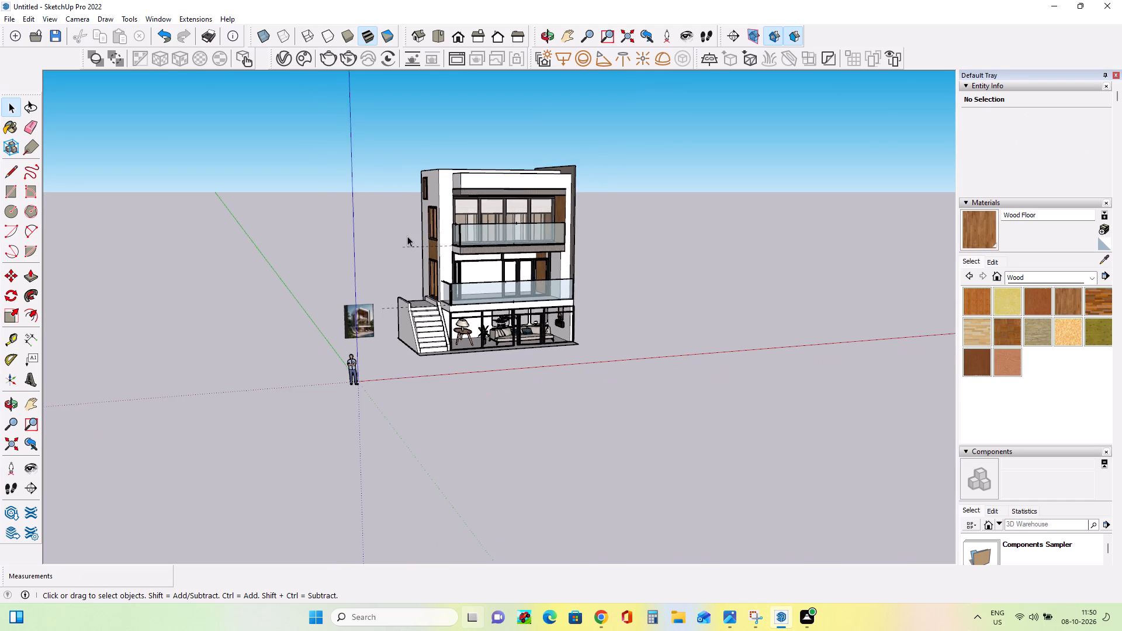
scroll(407, 236, "down", 6)
scroll(584, 246, "up", 7)
scroll(584, 247, "down", 1)
scroll(584, 247, "up", 6)
scroll(463, 287, "up", 5)
left_click(273, 216)
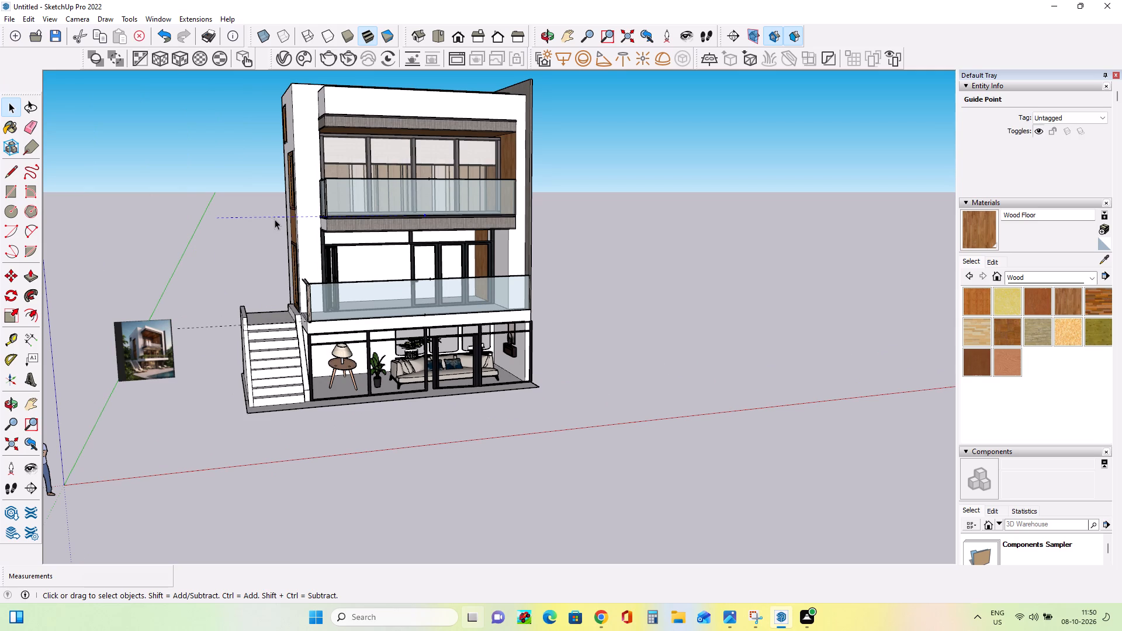
key("Delete")
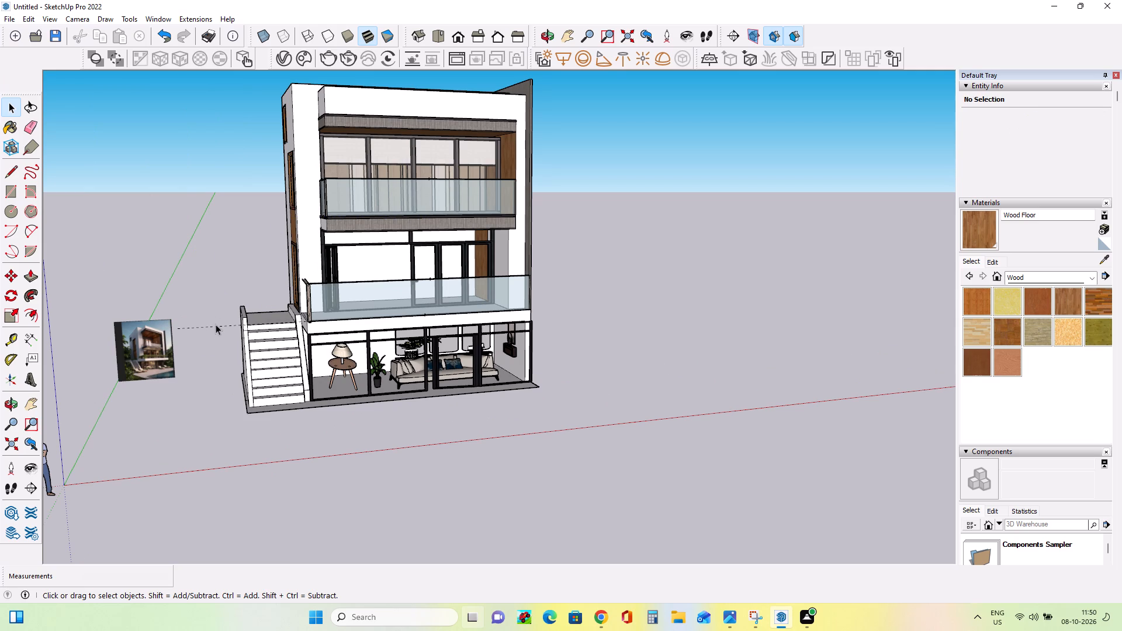
left_click(216, 324)
key("Delete")
left_click(220, 325)
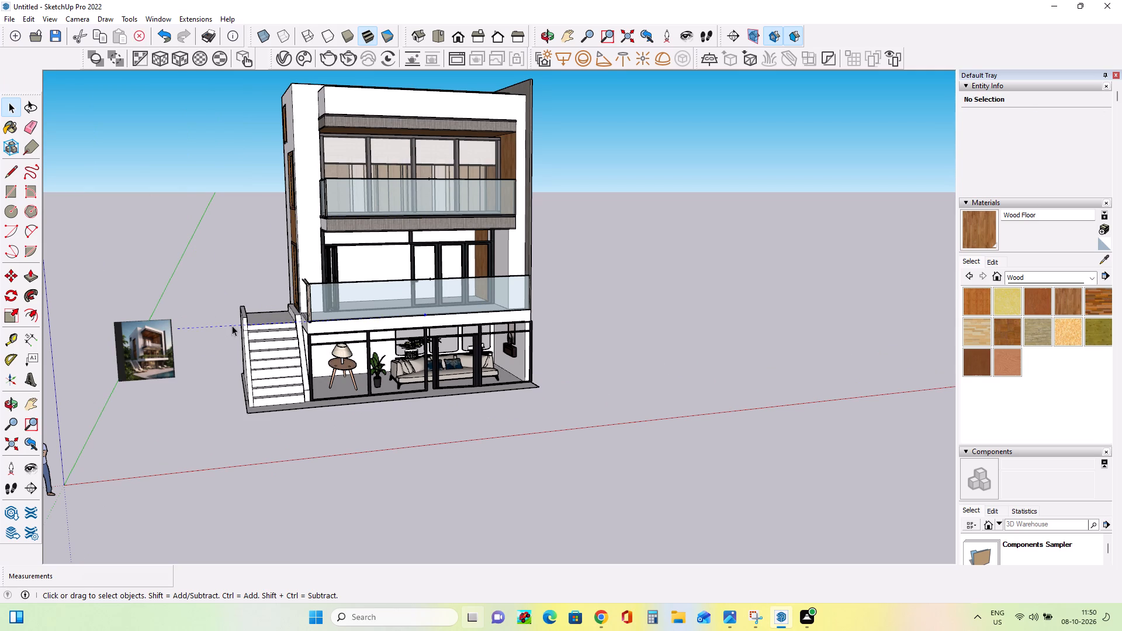
key("Delete")
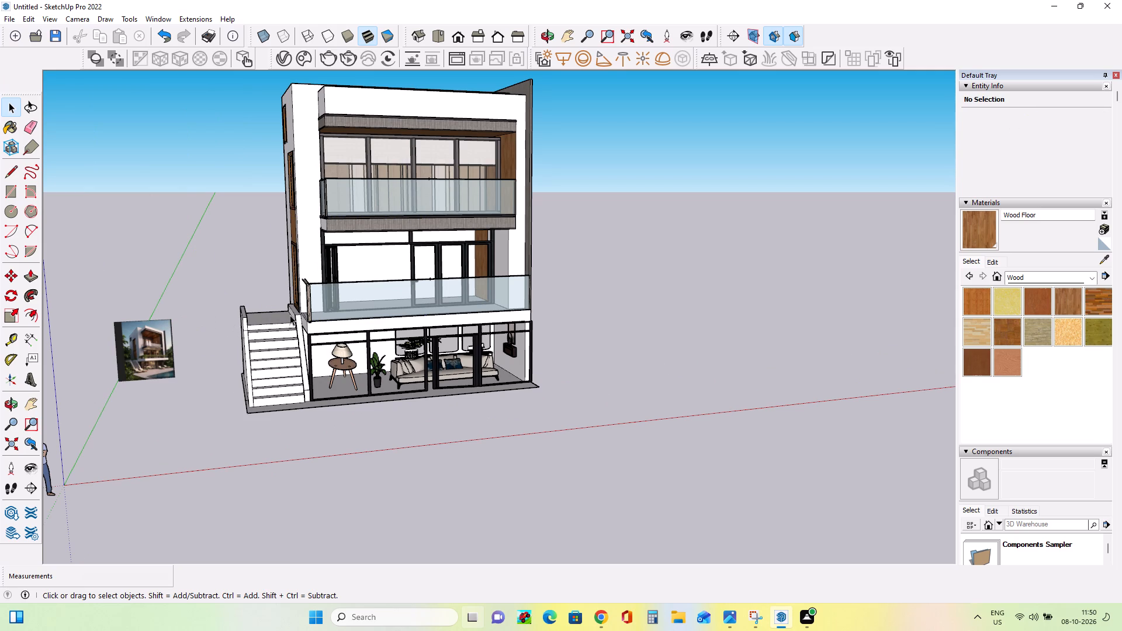
Draw a rectangle about 5' 10 1/2" by 2' 8 9/16" on the white end wall of the middle-floor balcony.
left_click(10, 192)
middle_click_drag(538, 340, 800, 345)
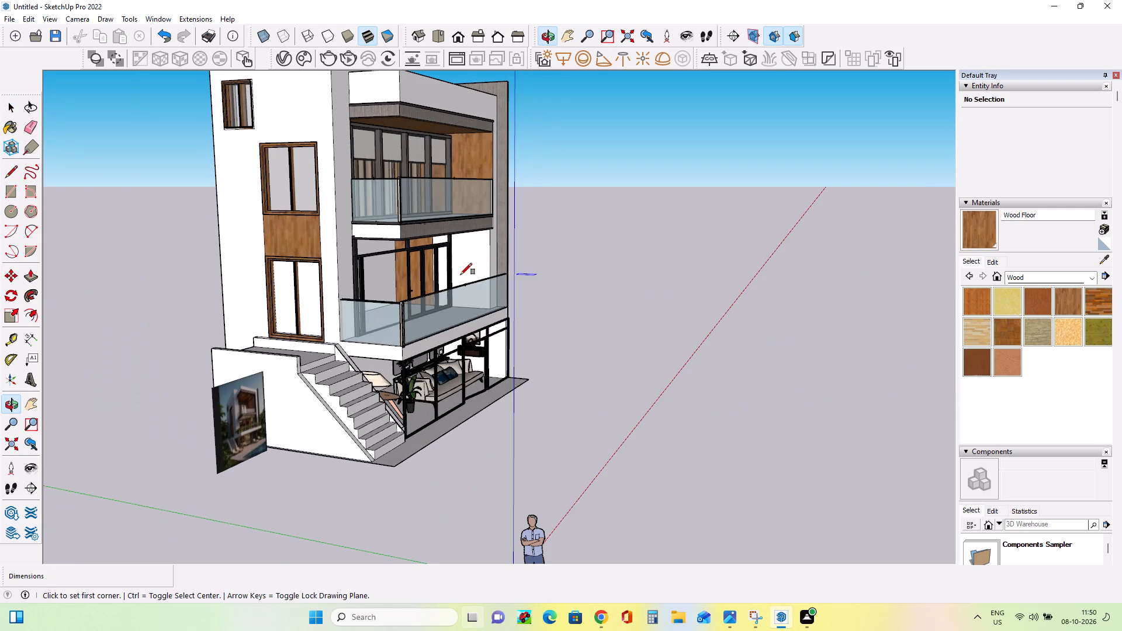
middle_click_drag(472, 302, 518, 371)
middle_click(520, 373)
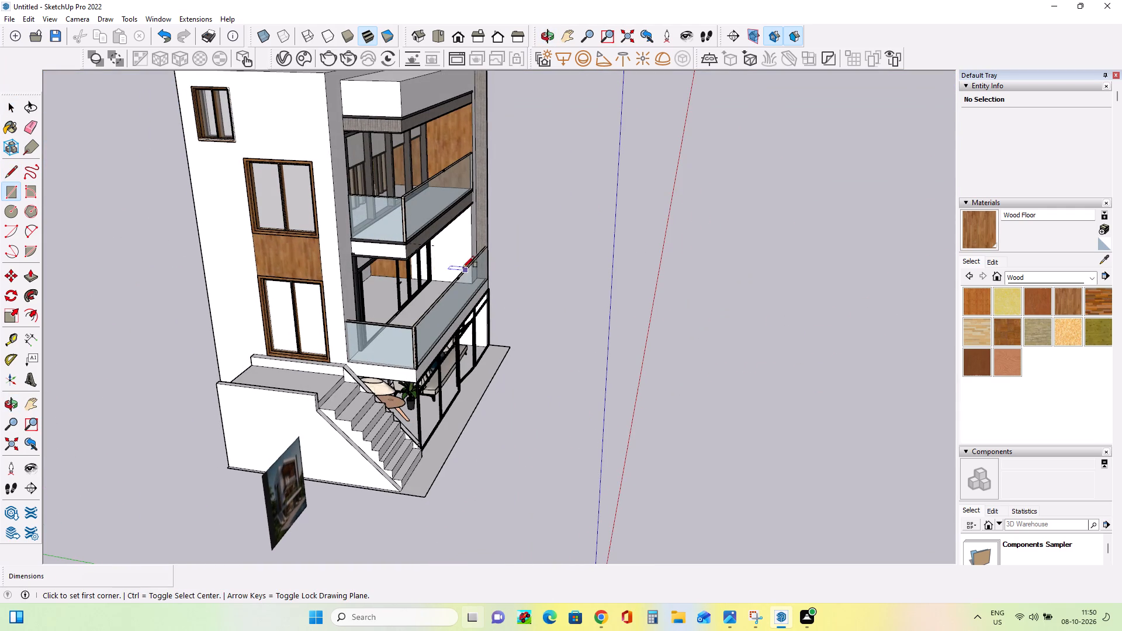
left_click(462, 265)
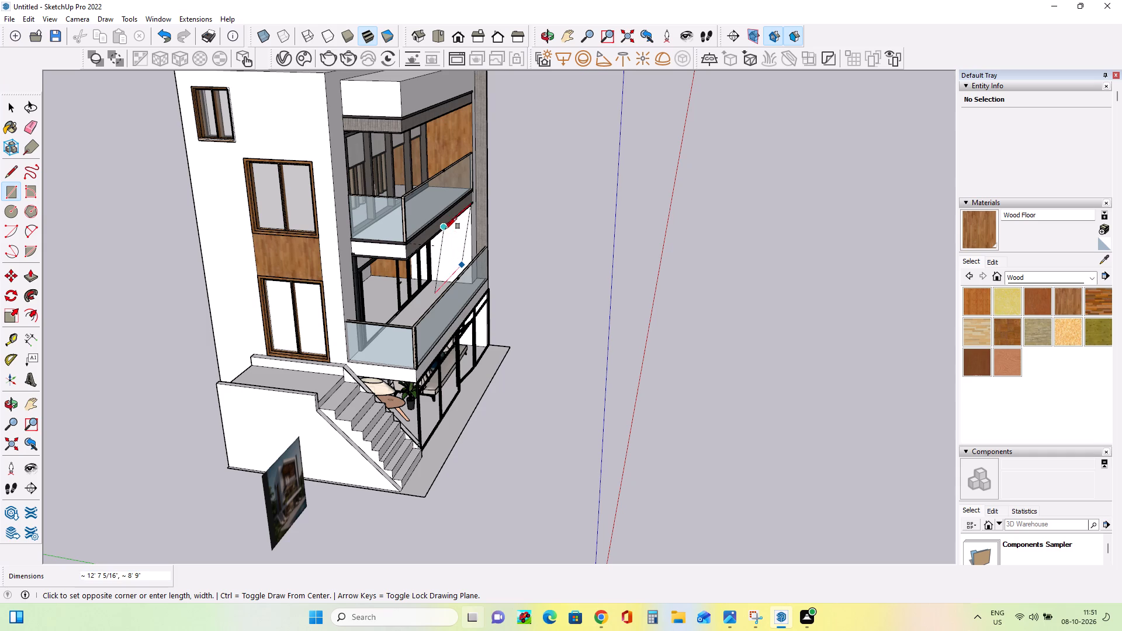
middle_click_drag(446, 235, 432, 190)
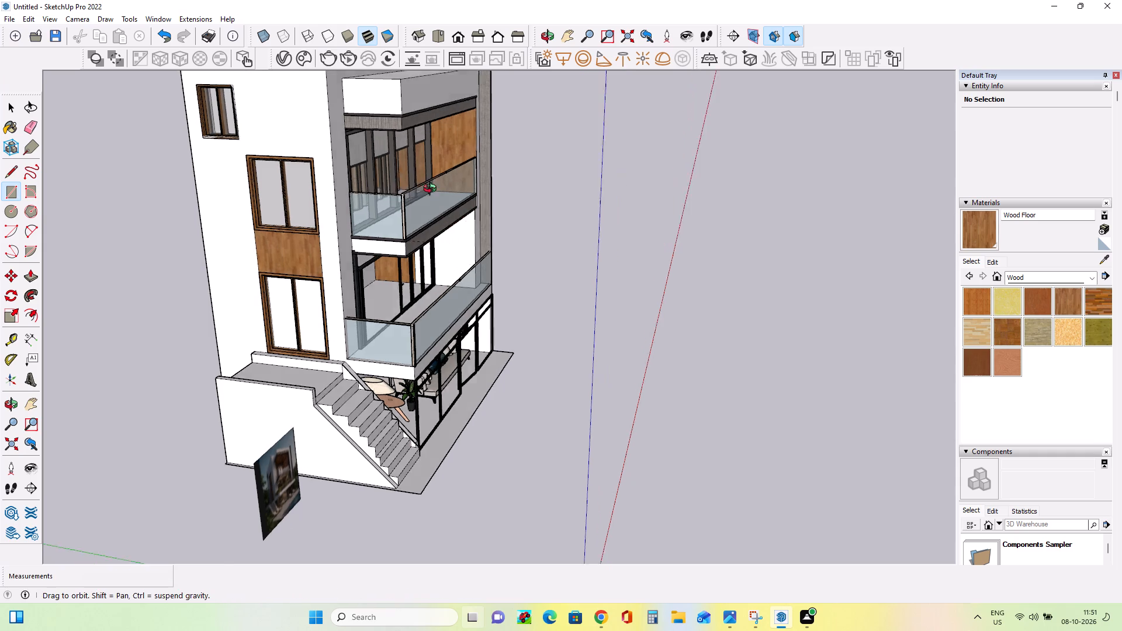
middle_click_drag(432, 190, 442, 105)
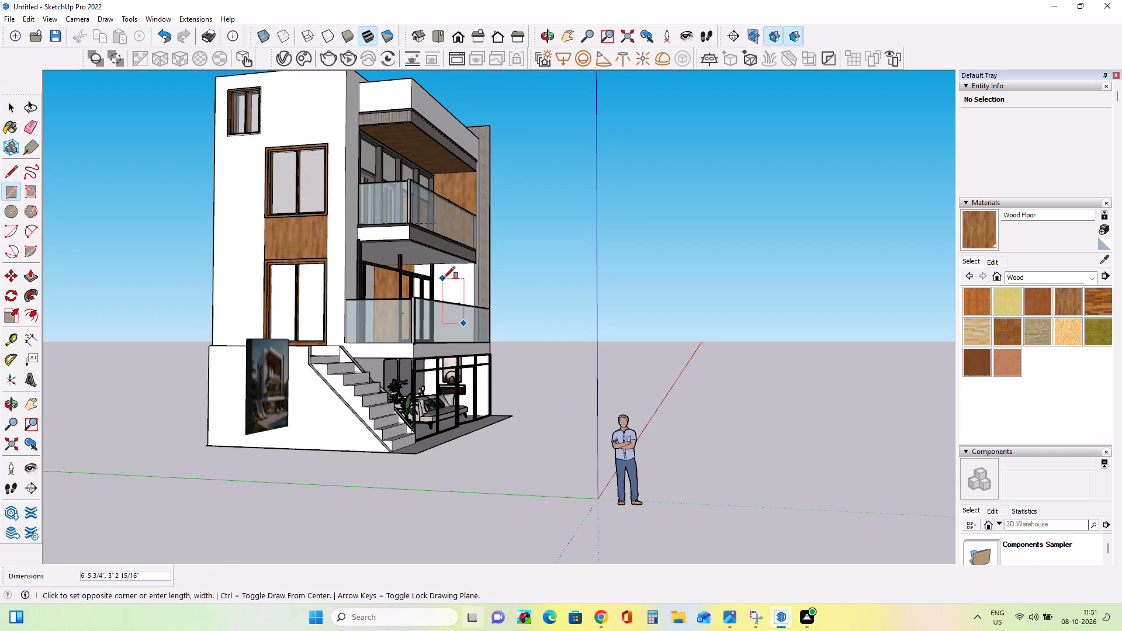
left_click(446, 283)
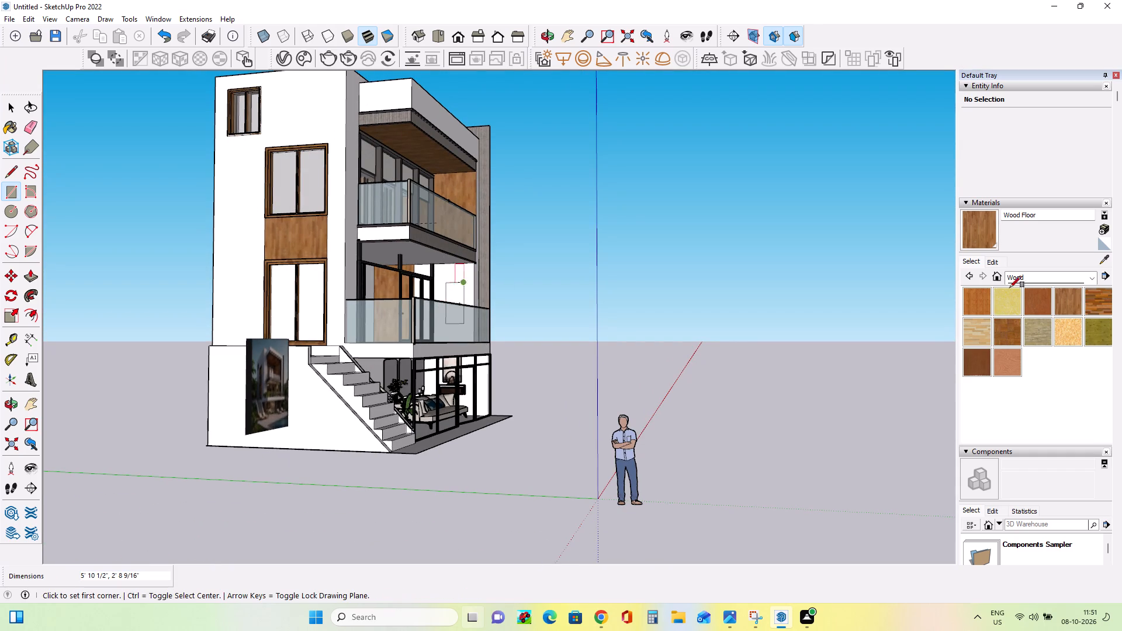
Paint the new wall rectangle with Grass Dark Green from the Landscaping, Fencing and Vegetation materials.
left_click(1064, 278)
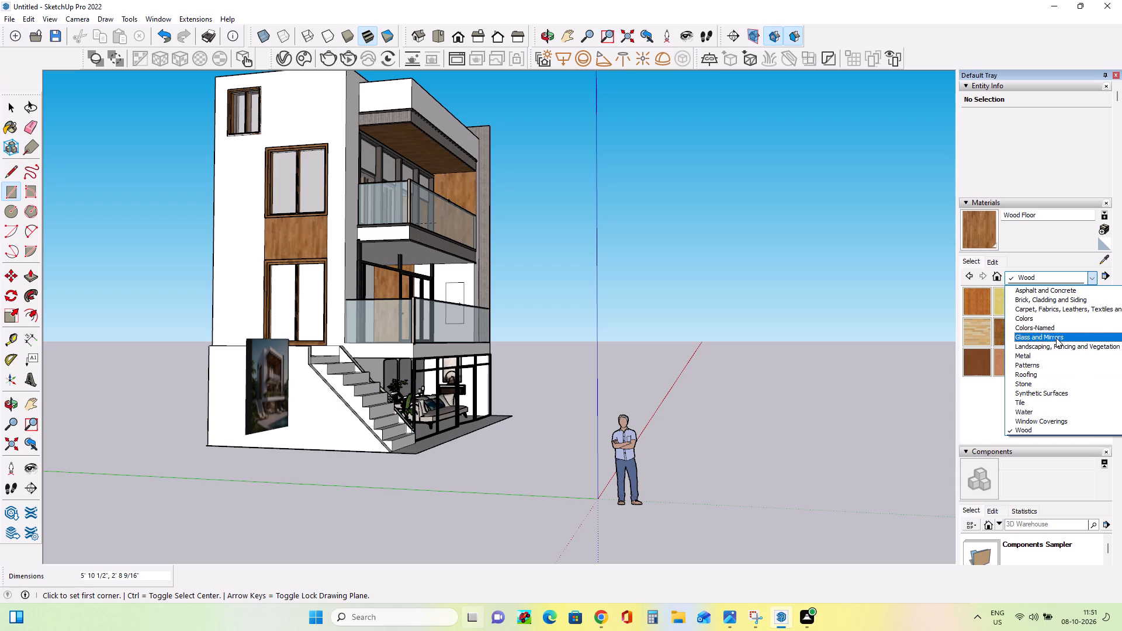
left_click(1057, 347)
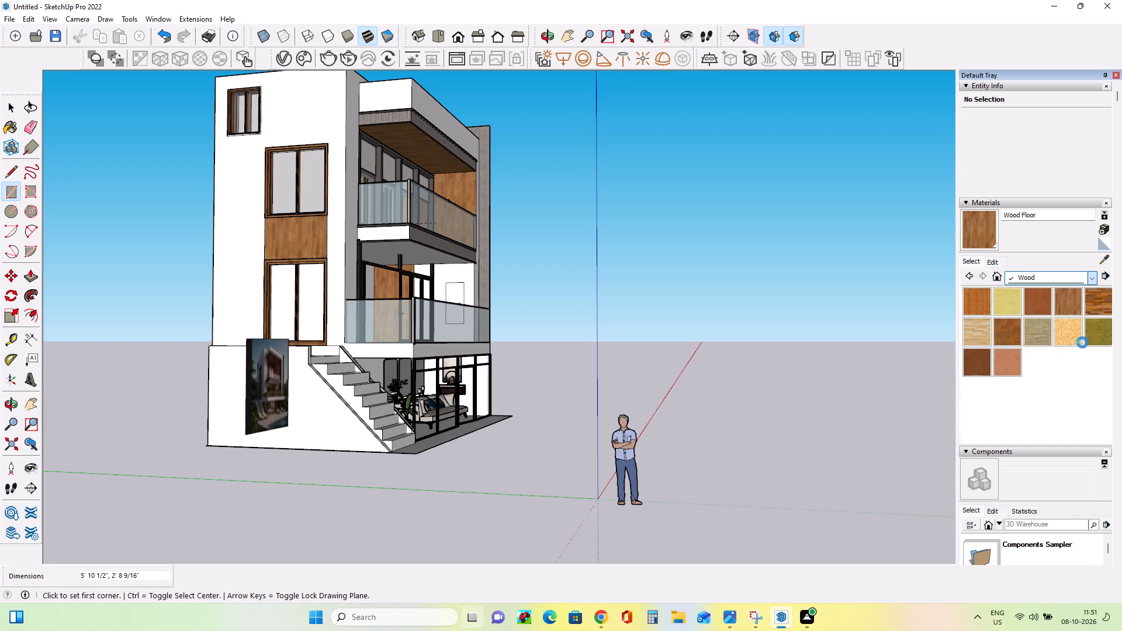
left_click(1062, 360)
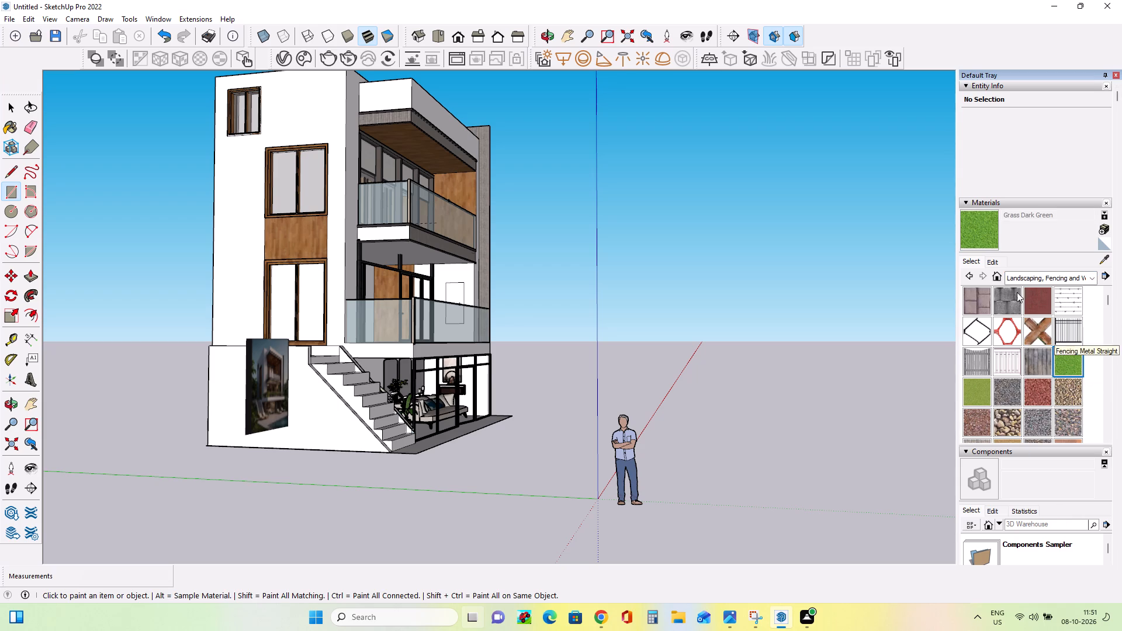
left_click(458, 290)
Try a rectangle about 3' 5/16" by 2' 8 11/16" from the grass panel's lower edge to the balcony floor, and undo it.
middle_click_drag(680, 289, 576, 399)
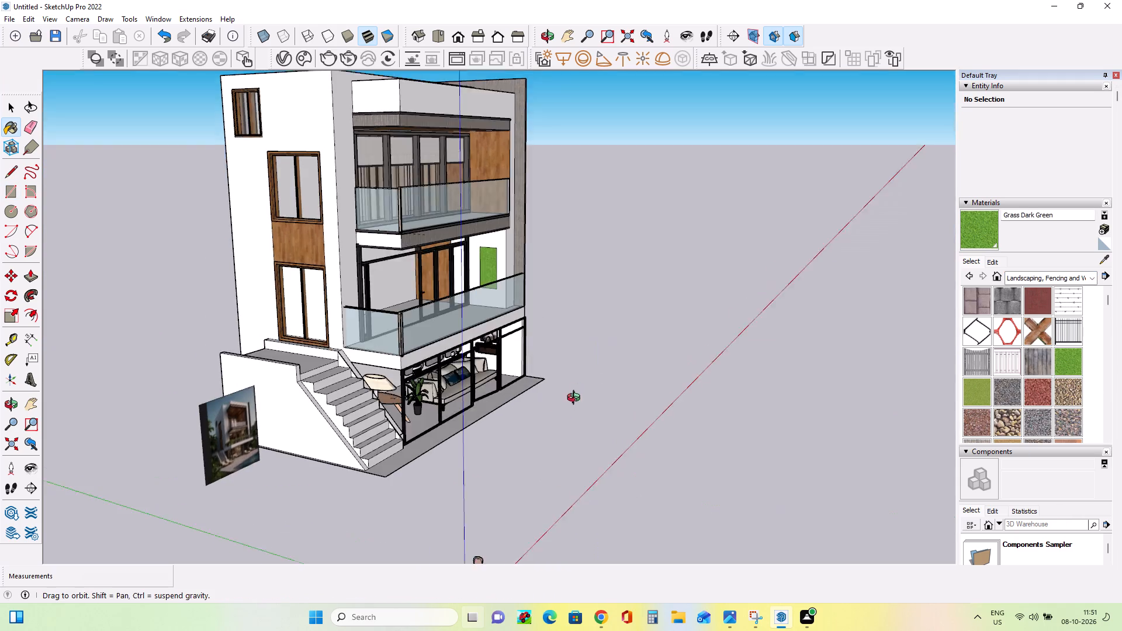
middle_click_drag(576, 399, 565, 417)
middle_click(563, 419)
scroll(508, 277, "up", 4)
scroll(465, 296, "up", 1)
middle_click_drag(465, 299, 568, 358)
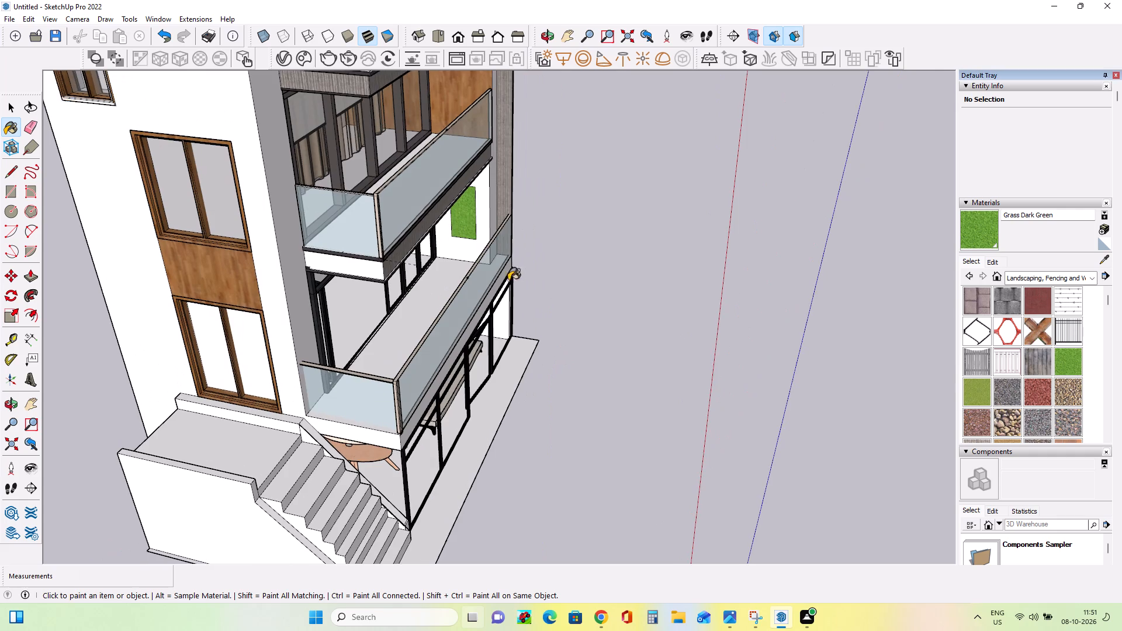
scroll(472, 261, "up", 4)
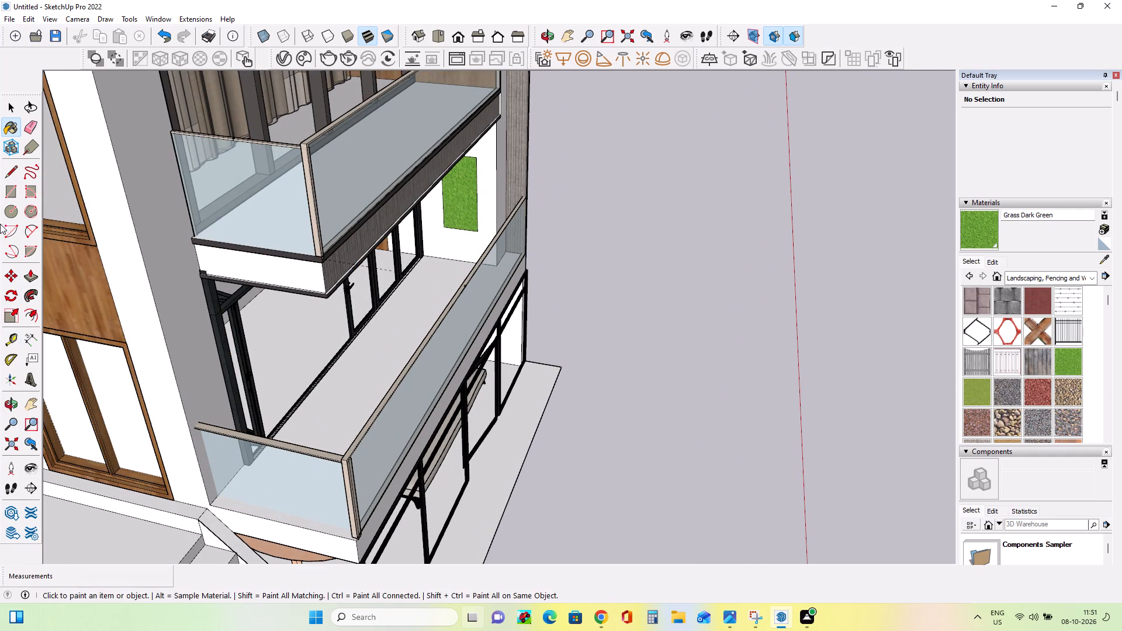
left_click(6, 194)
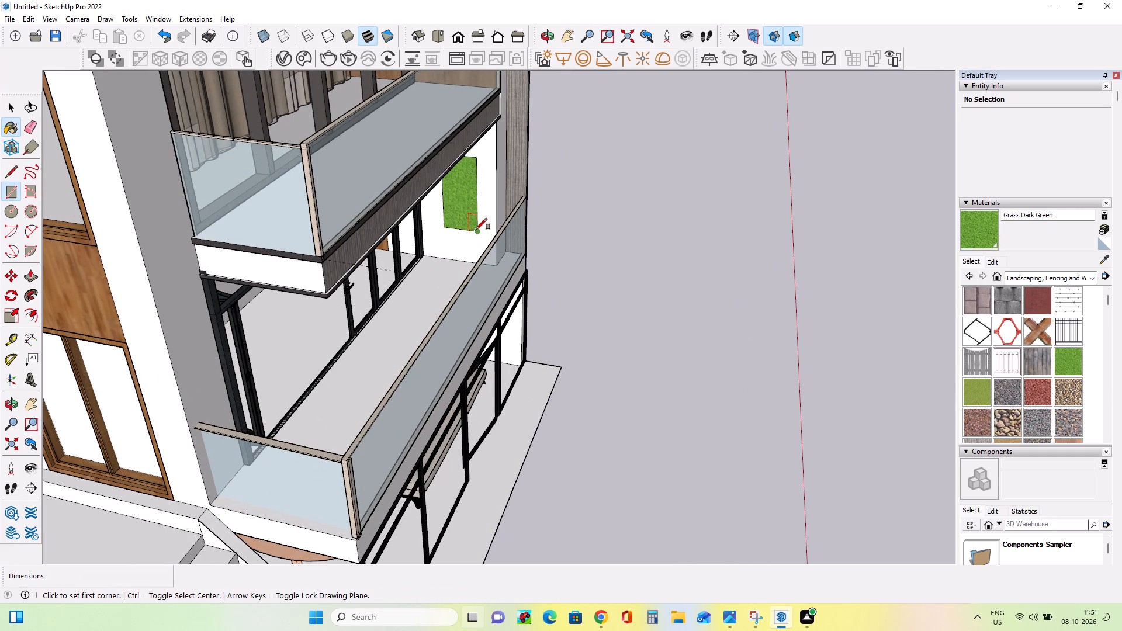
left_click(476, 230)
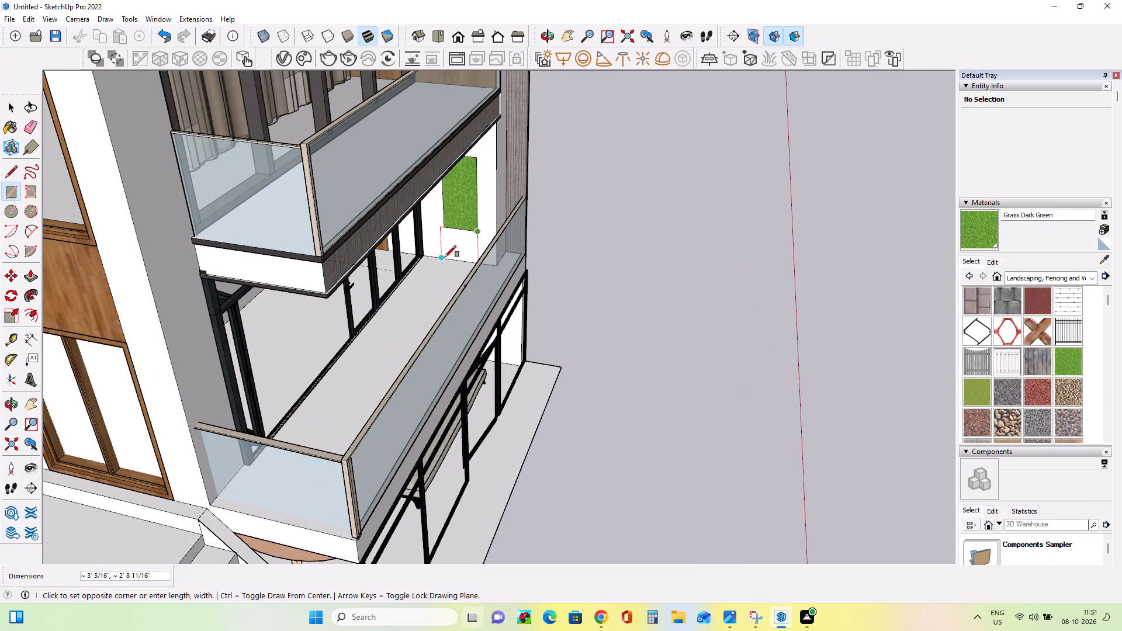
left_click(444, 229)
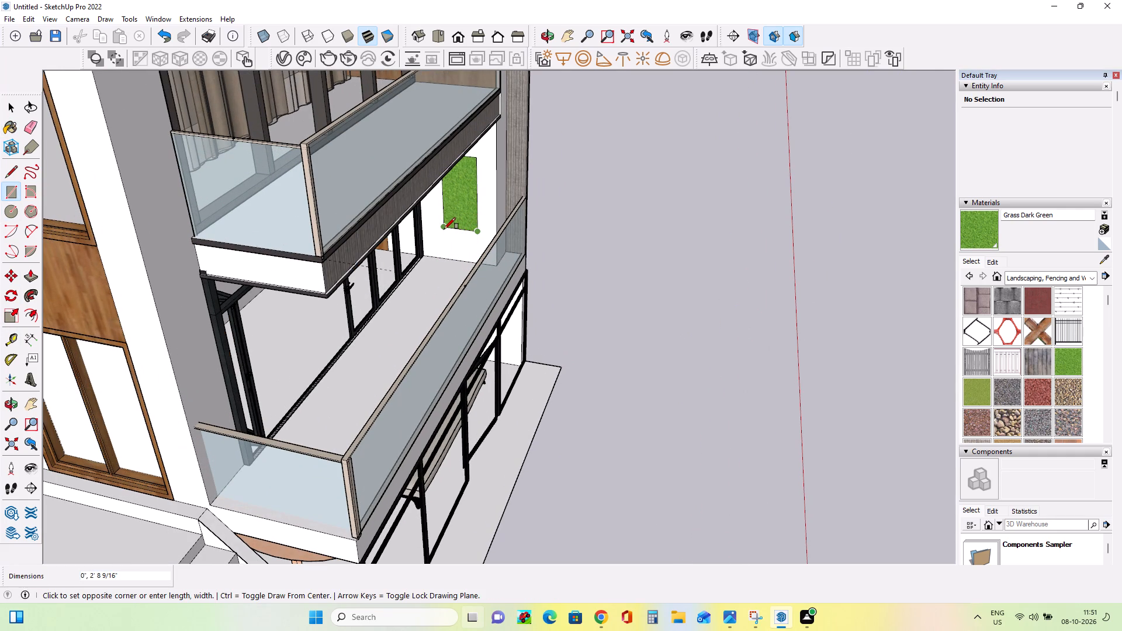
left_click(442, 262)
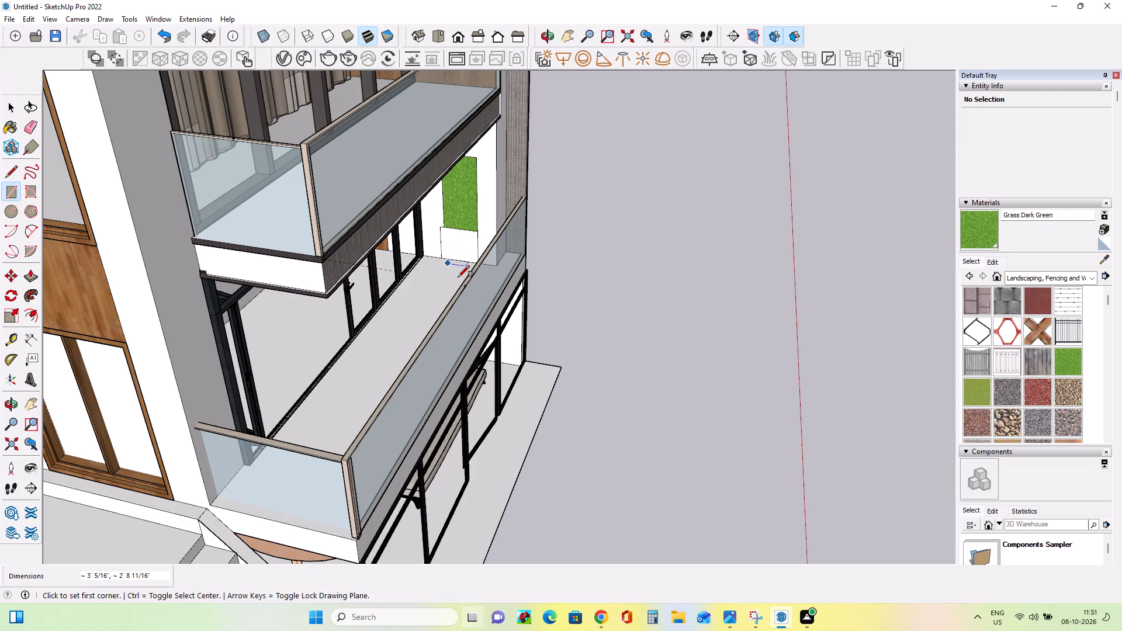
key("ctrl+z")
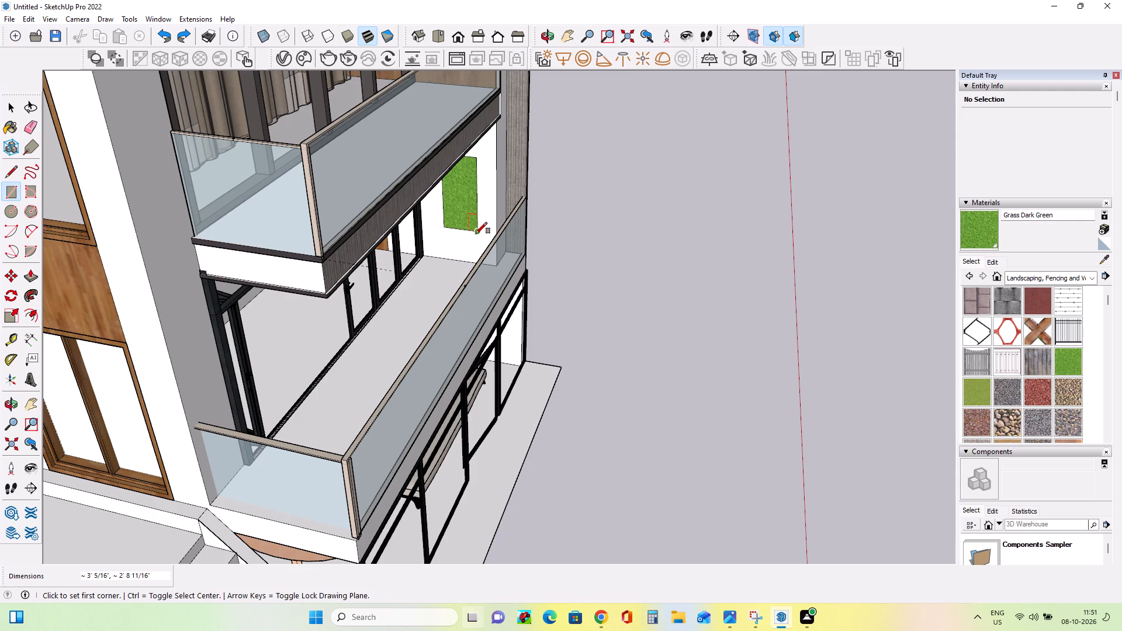
Draw a rectangle about 2' 8 11/16" by 2' 8 9/16" from the grass panel down to the balcony floor and paint it Grass Dark Green.
left_click(476, 234)
left_click(445, 227)
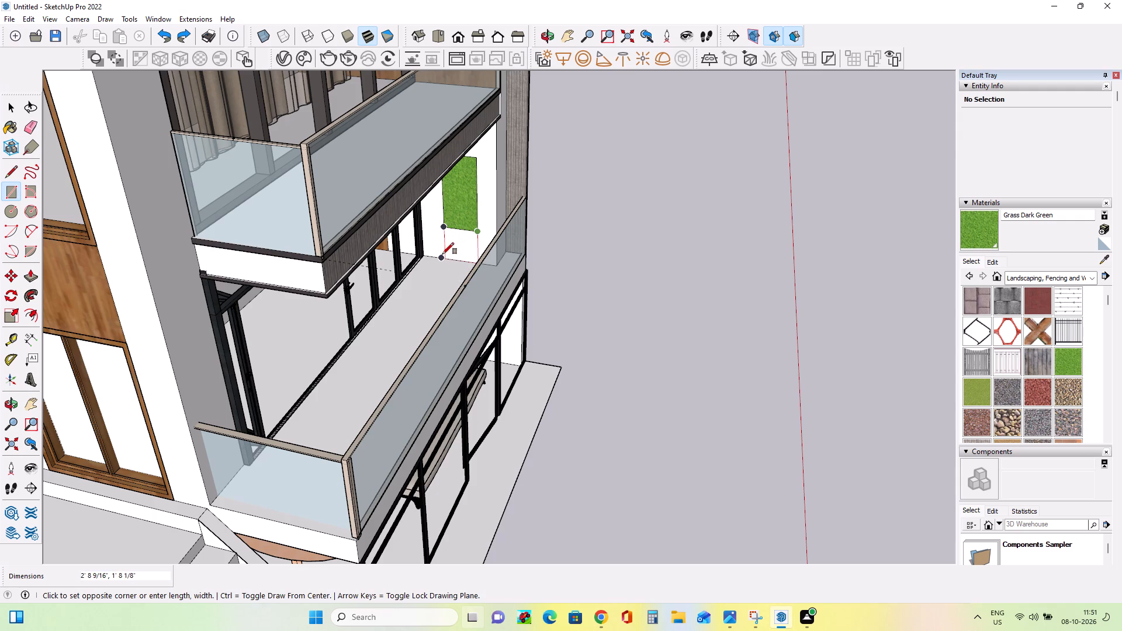
left_click(443, 254)
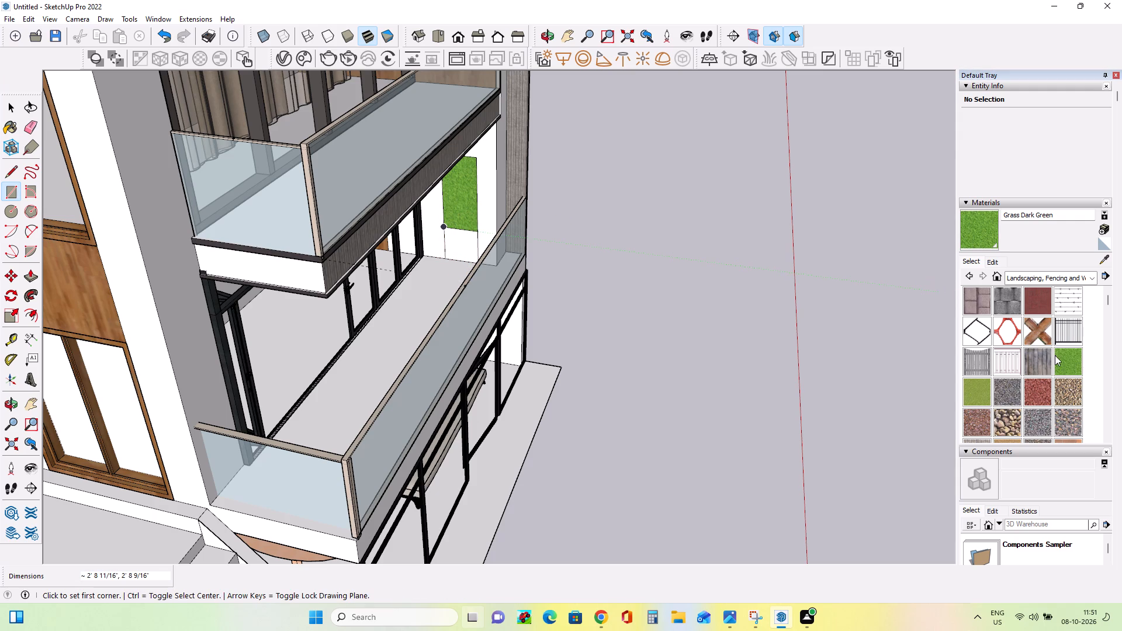
left_click(1058, 356)
left_click(459, 244)
Erase the edge dividing the two grass rectangles to make one continuous panel.
middle_click_drag(549, 240, 526, 235)
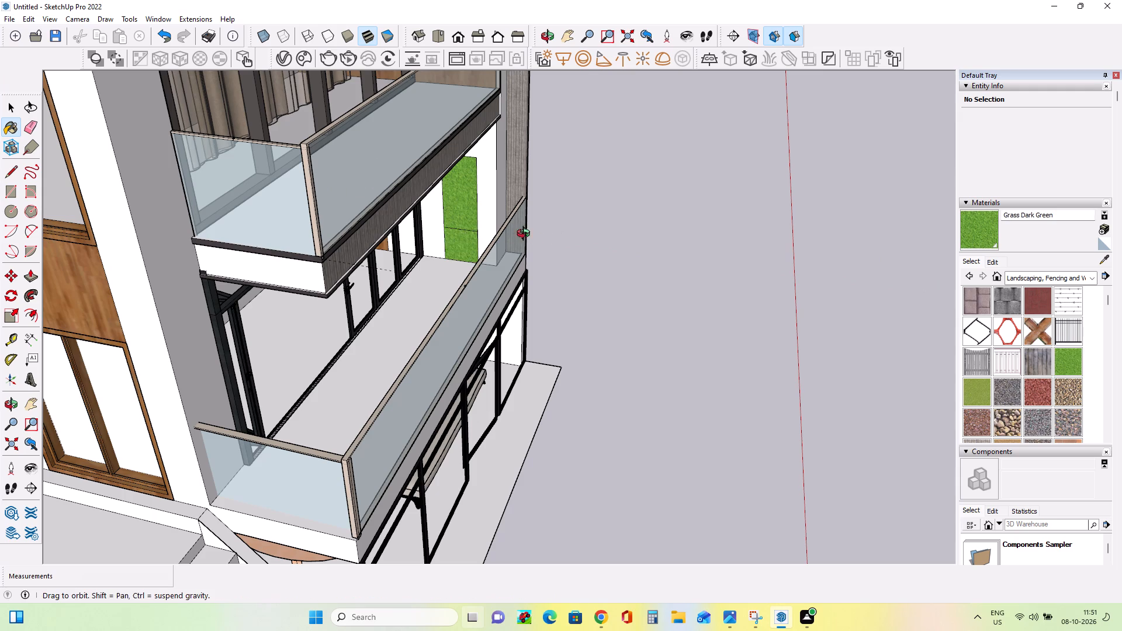
middle_click_drag(526, 235, 447, 181)
scroll(475, 241, "up", 4)
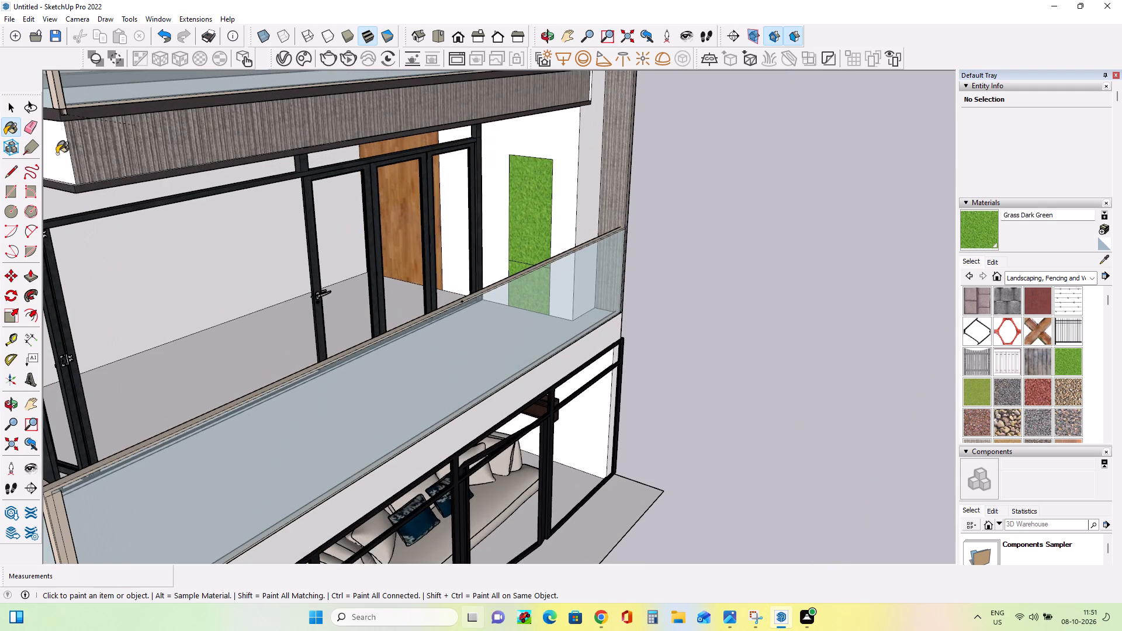
left_click(28, 130)
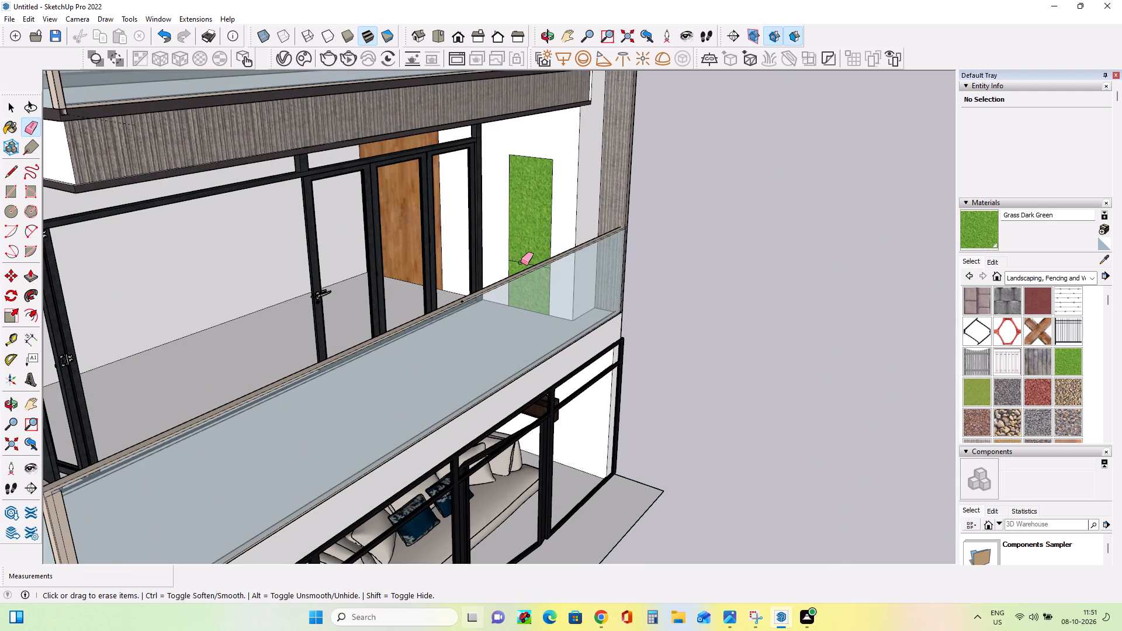
left_click(521, 262)
Push/Pull the grass panel out from the balcony's end wall by about 2 1/4".
scroll(570, 233, "down", 3)
middle_click_drag(633, 273, 601, 301)
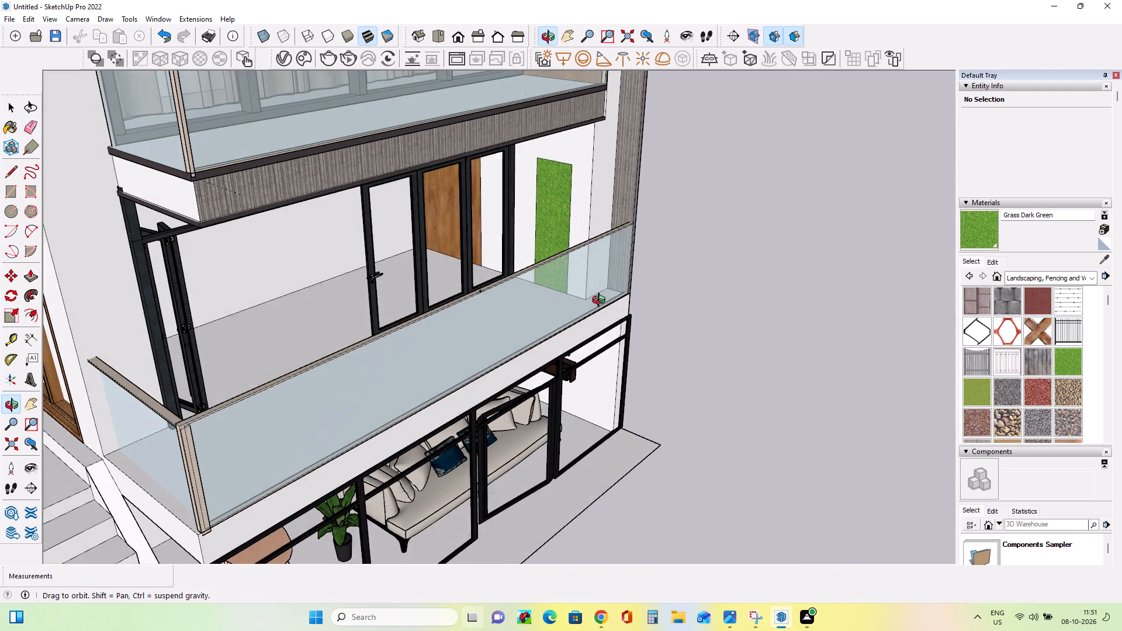
middle_click_drag(601, 301, 601, 304)
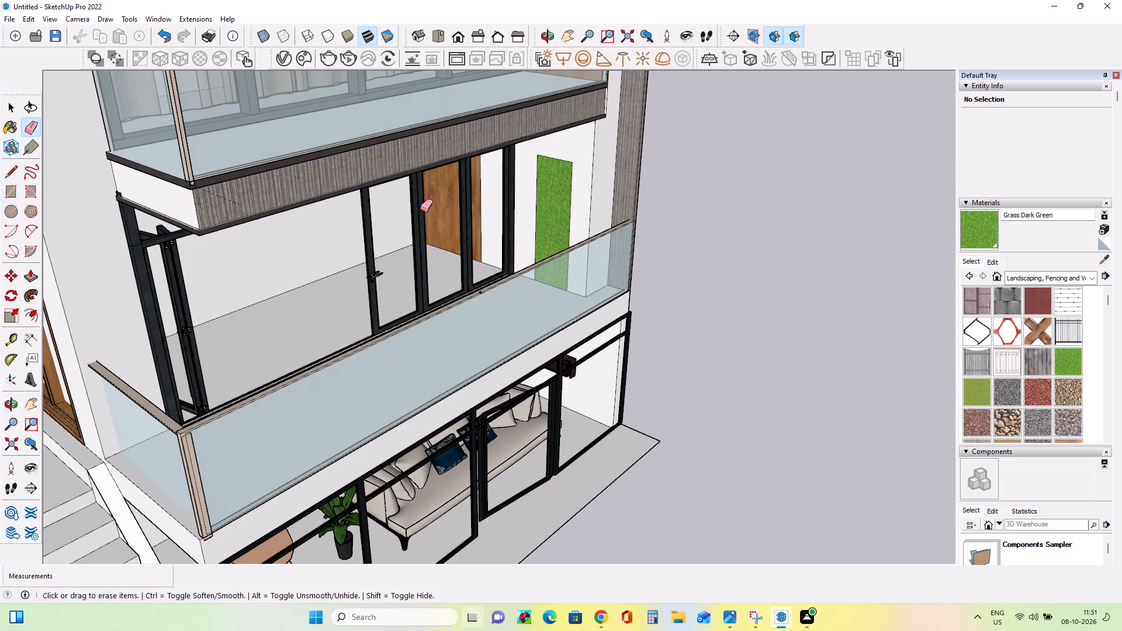
middle_click_drag(667, 233, 749, 252)
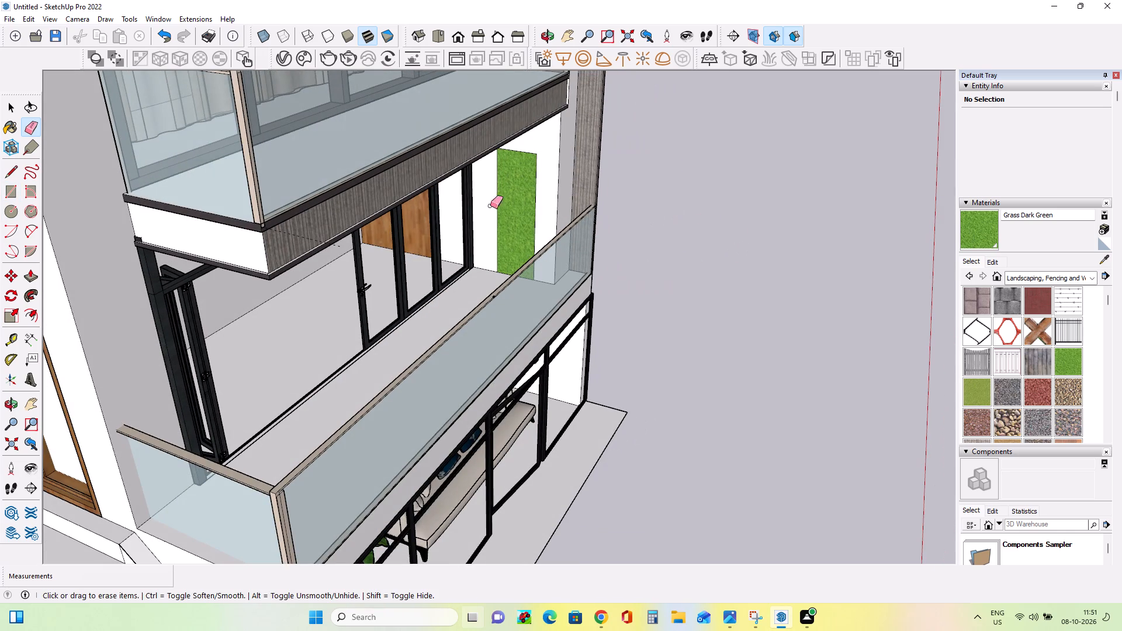
left_click(25, 277)
left_click(514, 207)
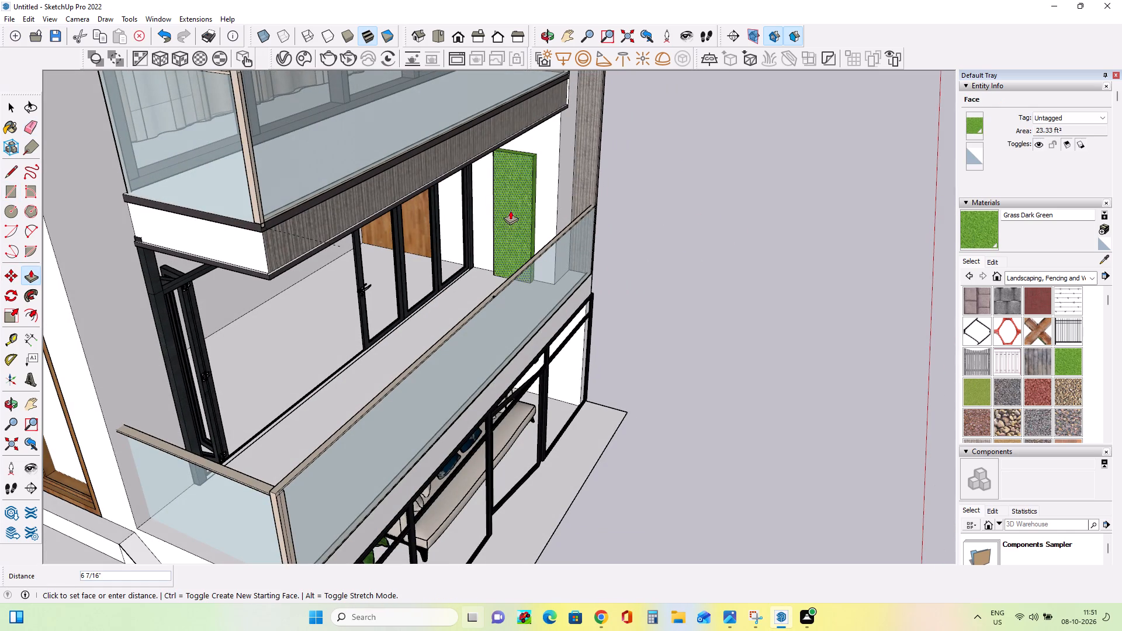
left_click(514, 211)
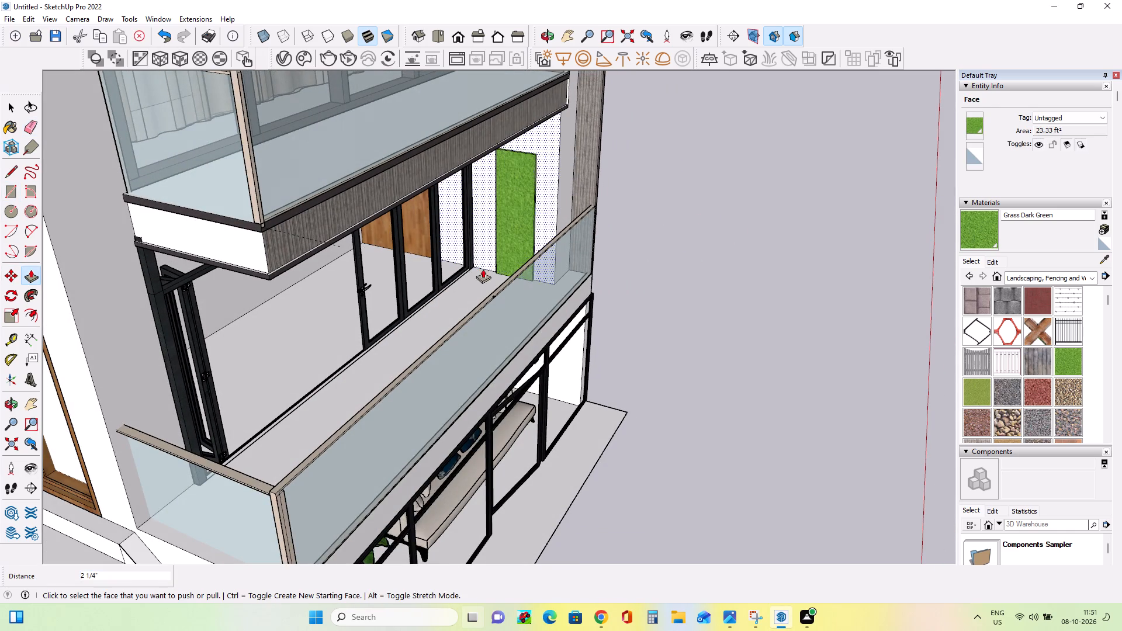
Push/Pull the grass panel's outer side face by about 1' 3/16" to widen it along the balcony's end wall.
middle_click_drag(490, 271, 426, 289)
scroll(536, 219, "up", 1)
scroll(536, 219, "down", 1)
scroll(536, 219, "up", 10)
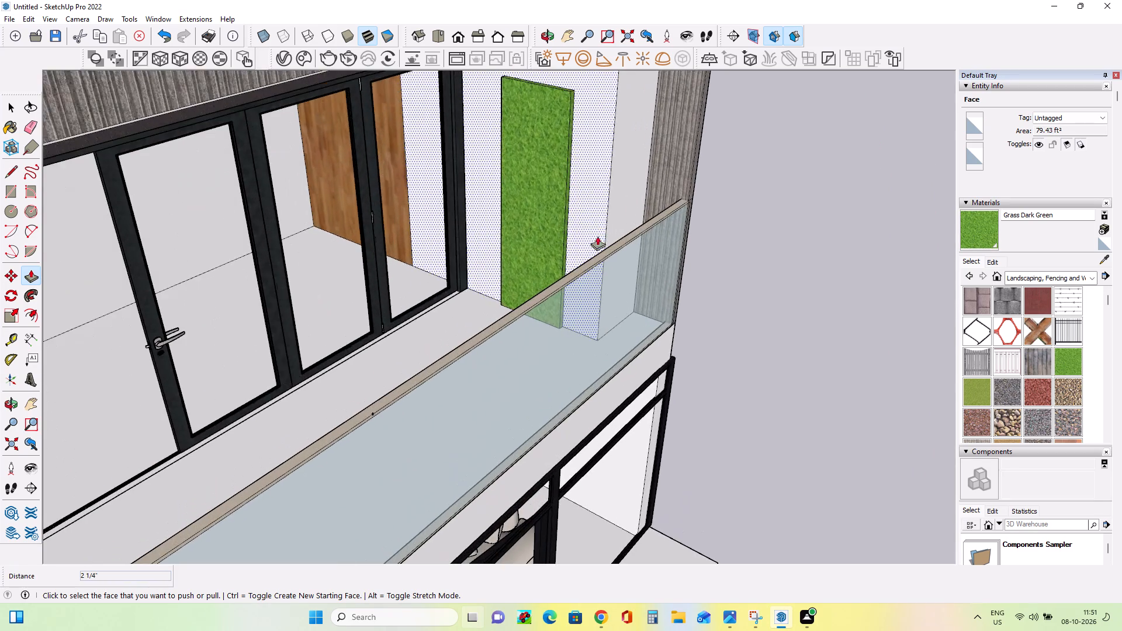
middle_click_drag(598, 238, 510, 268)
left_click(541, 255)
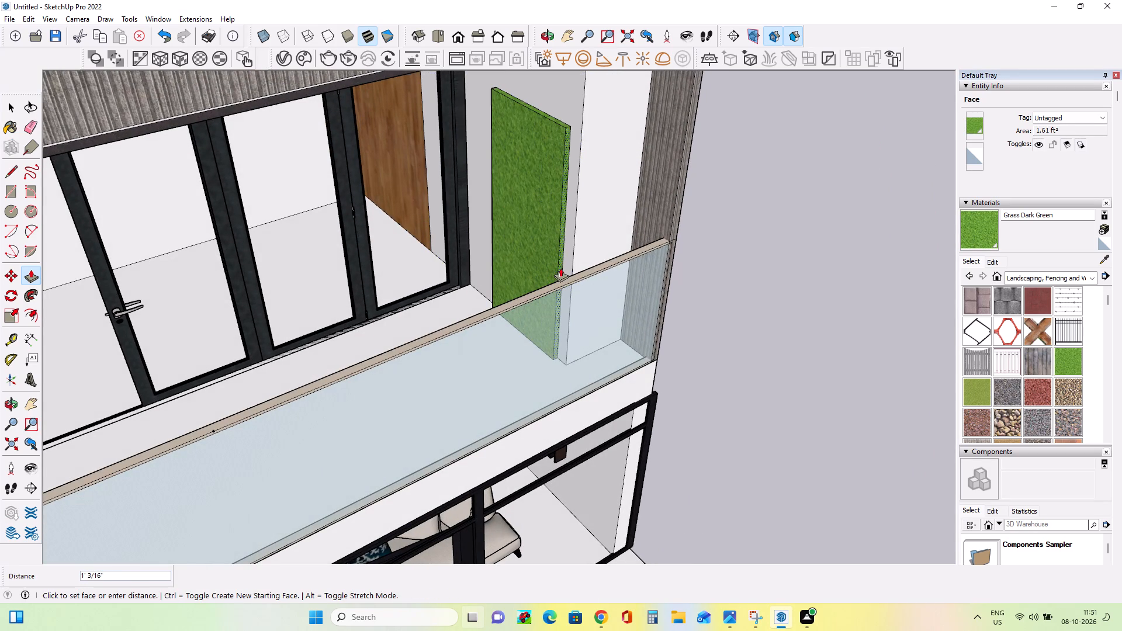
left_click(560, 268)
Examine the balcony's widened grass panel and the whole house facade from several distances and angles.
middle_click_drag(546, 286, 705, 231)
scroll(705, 231, "down", 5)
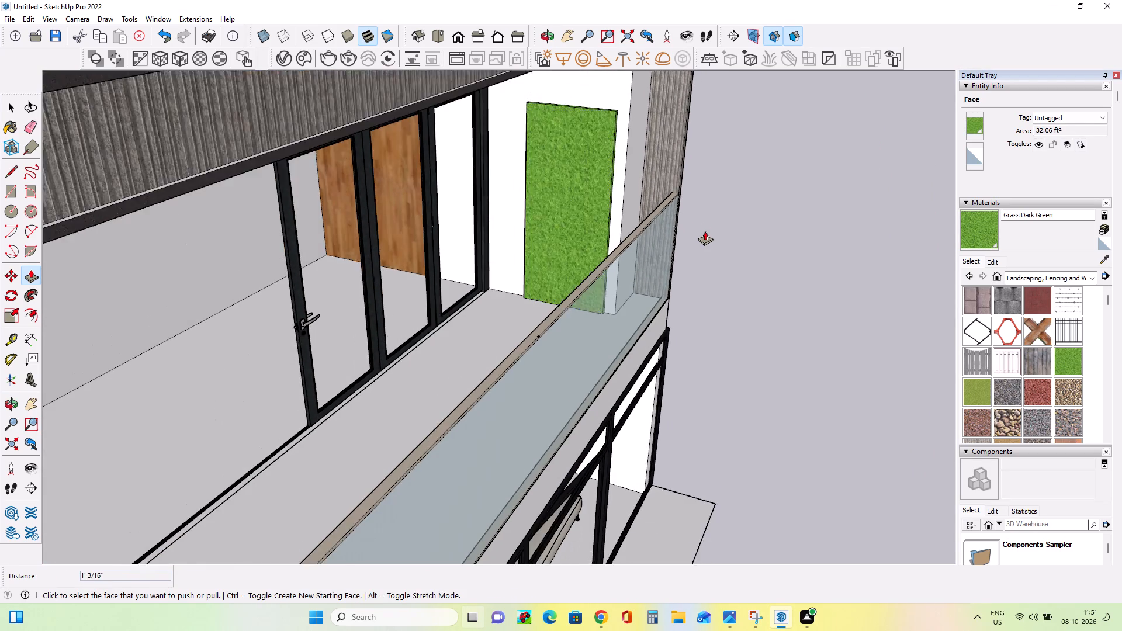
scroll(705, 231, "down", 15)
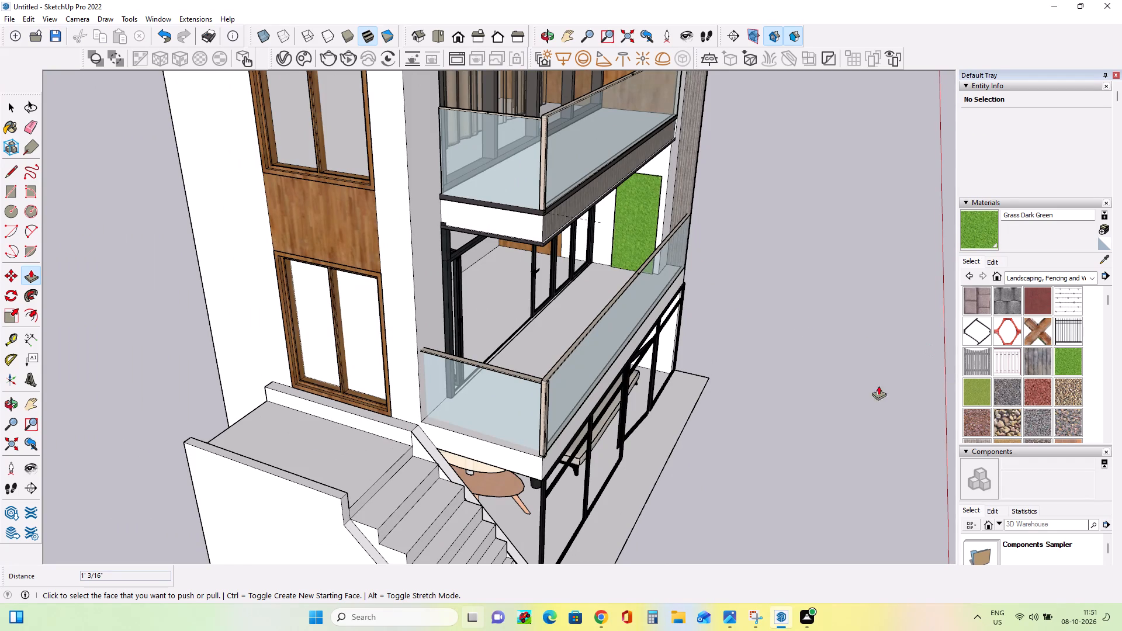
scroll(620, 324, "down", 3)
middle_click_drag(685, 345, 501, 294)
scroll(502, 291, "down", 1)
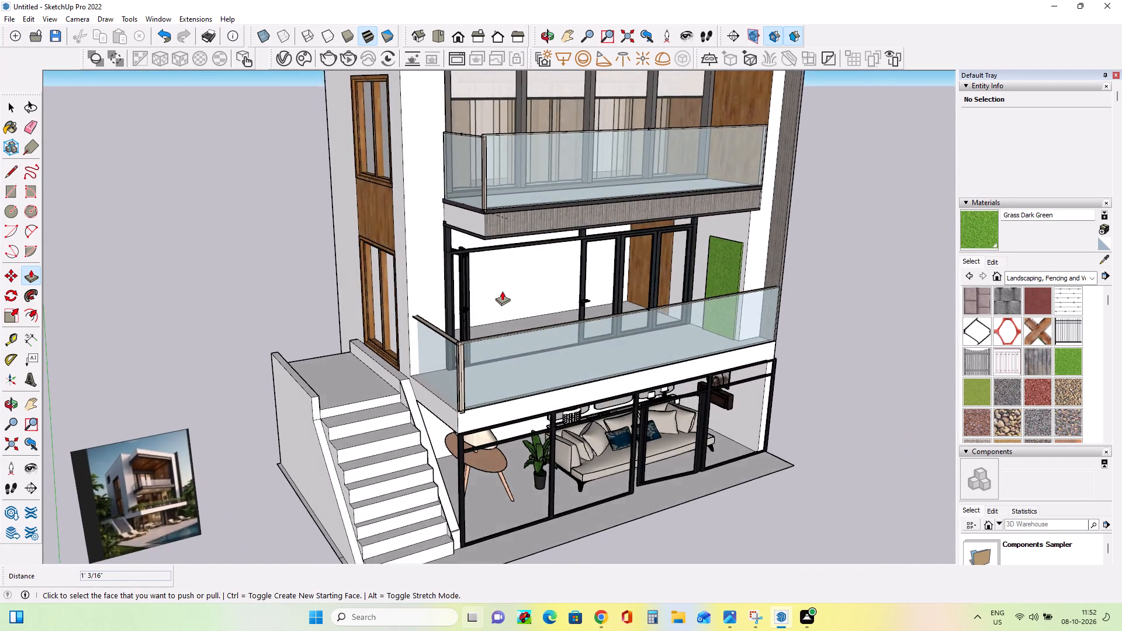
scroll(502, 291, "down", 2)
middle_click_drag(630, 357, 587, 337)
scroll(569, 318, "up", 2)
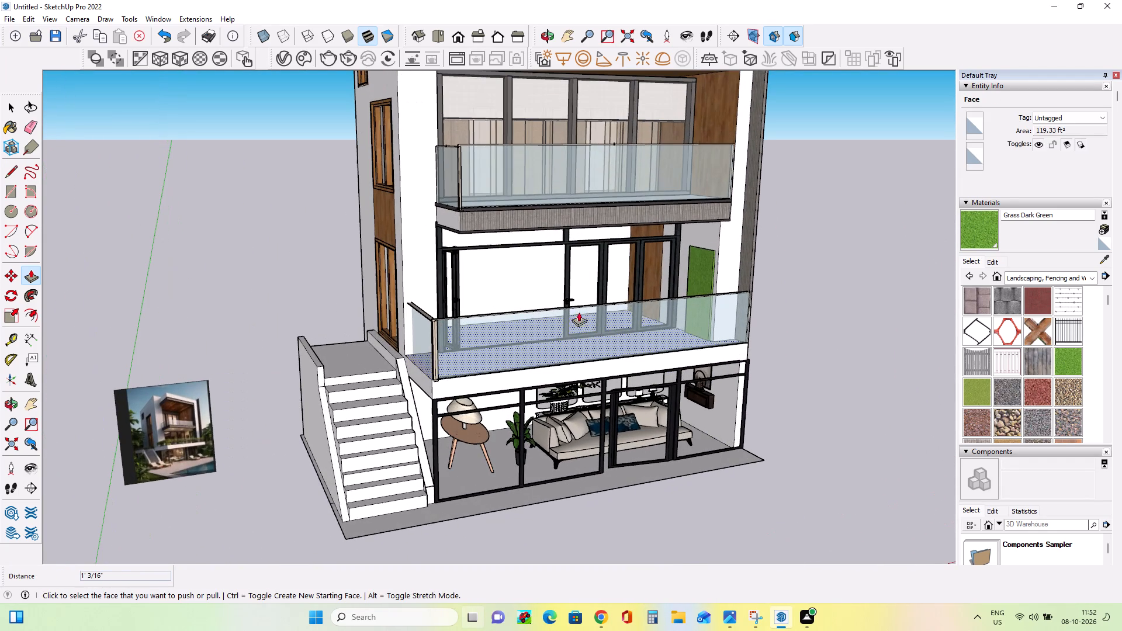
left_click(37, 402)
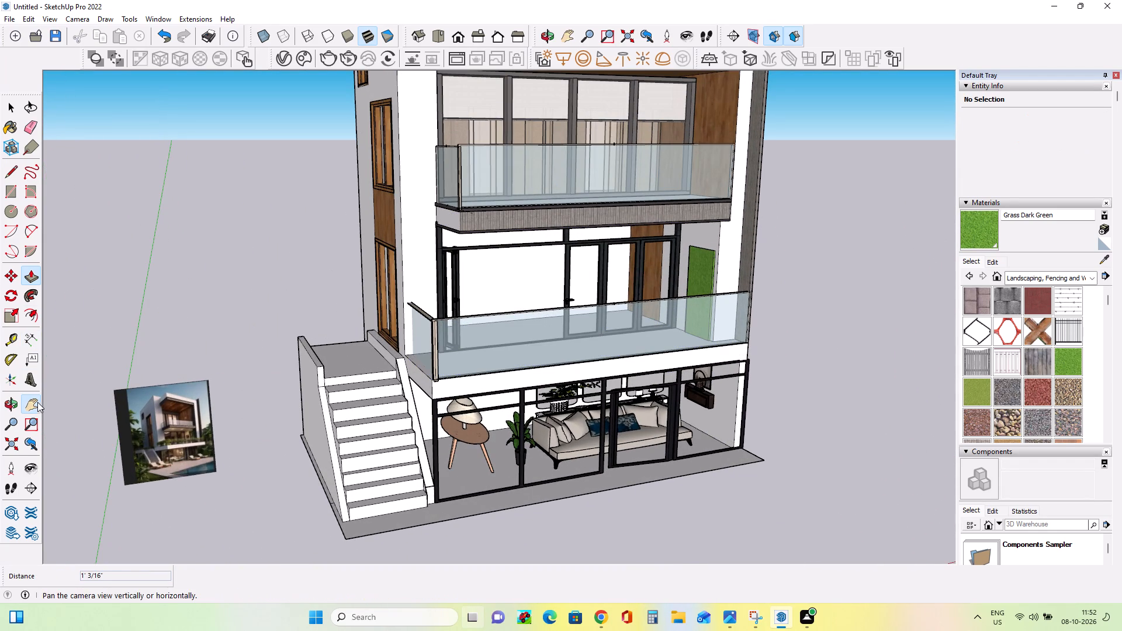
left_click_drag(392, 308, 302, 397)
scroll(327, 348, "down", 3)
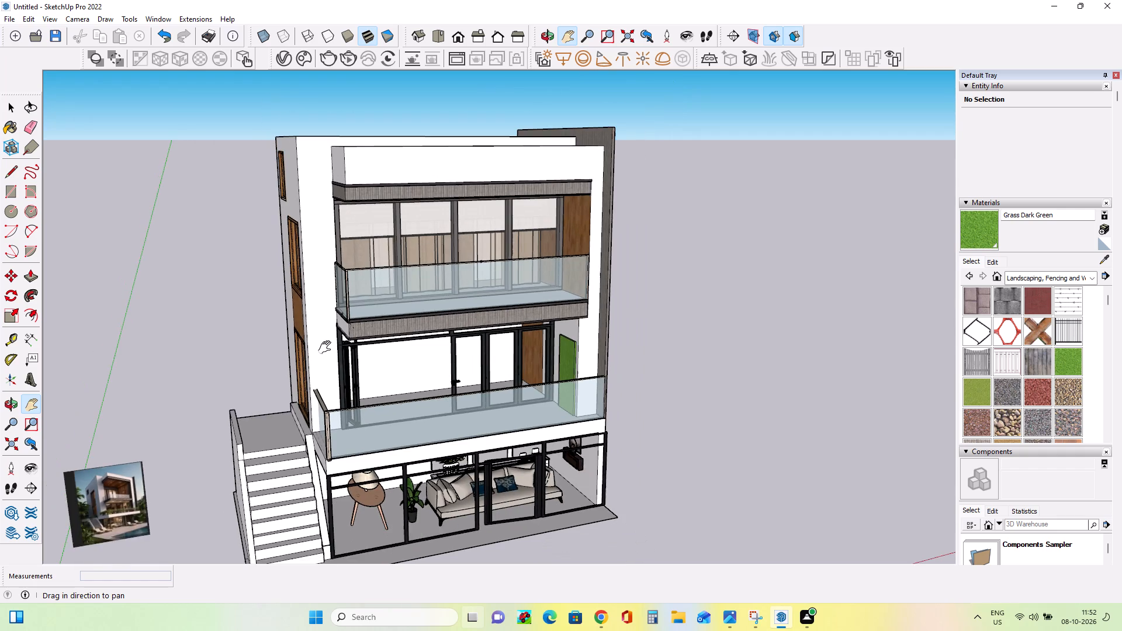
scroll(408, 342, "down", 3)
middle_click_drag(535, 451, 548, 418)
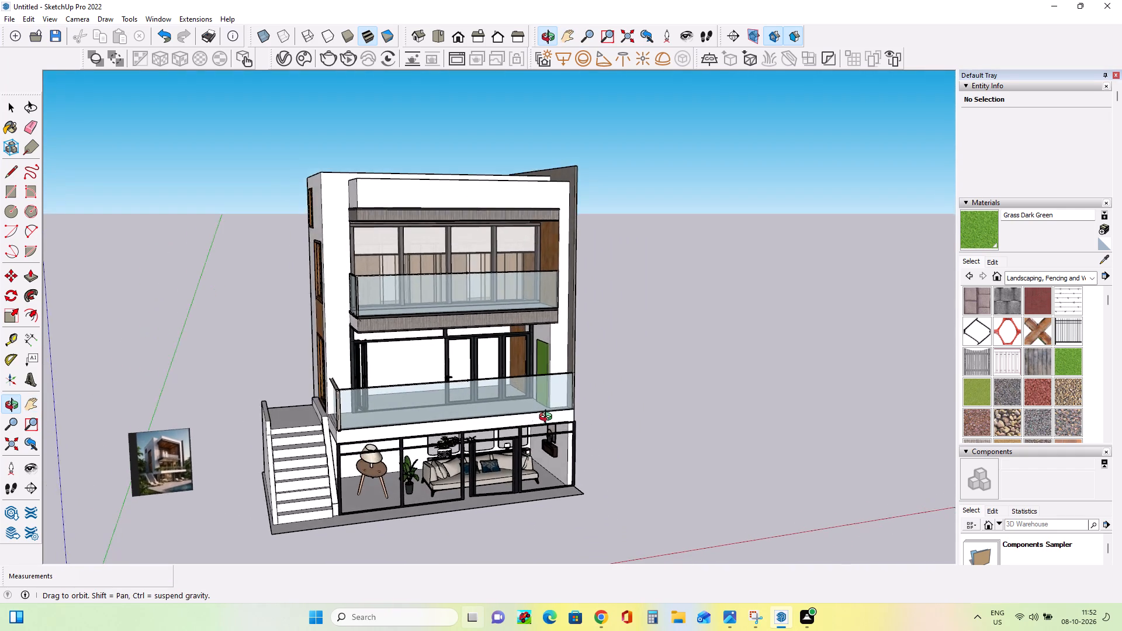
middle_click_drag(548, 418, 556, 415)
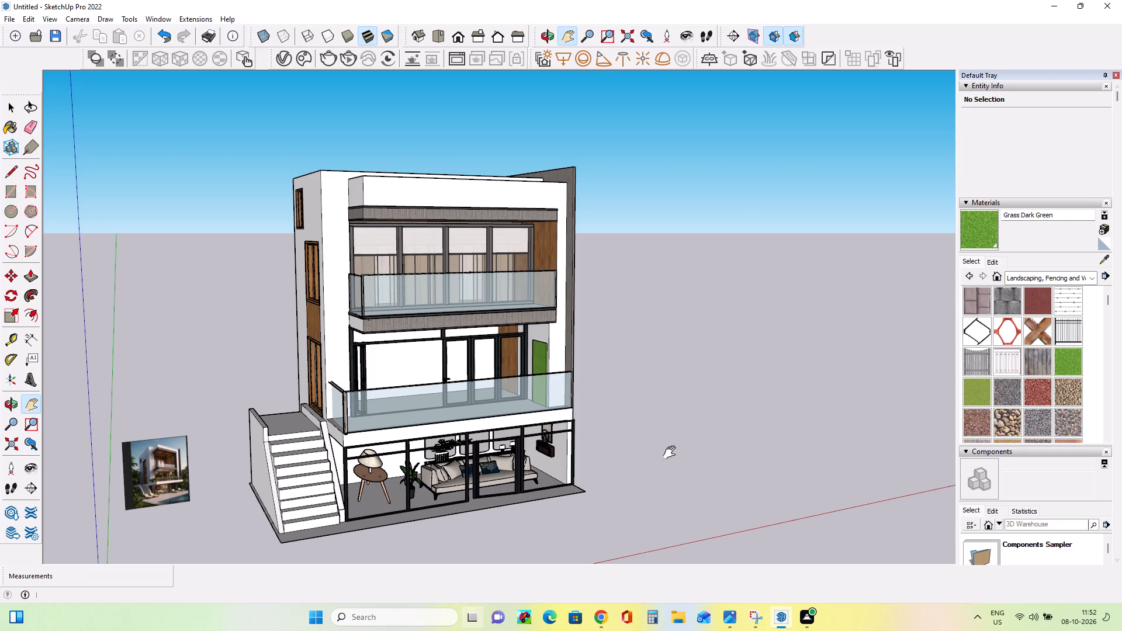
Draw a ground-level rectangle about 42' by 25' 1 5/8" in front of the house, starting from the ground-floor slab's front corner.
scroll(640, 470, "down", 6)
scroll(777, 507, "down", 5)
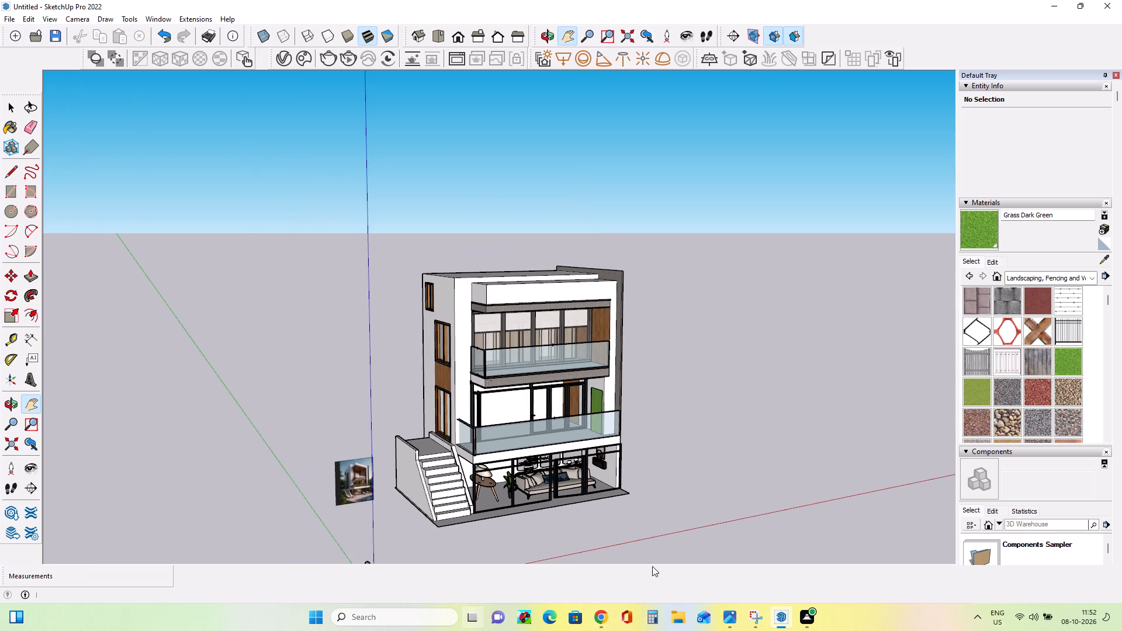
middle_click_drag(626, 560, 587, 516)
left_click(32, 410)
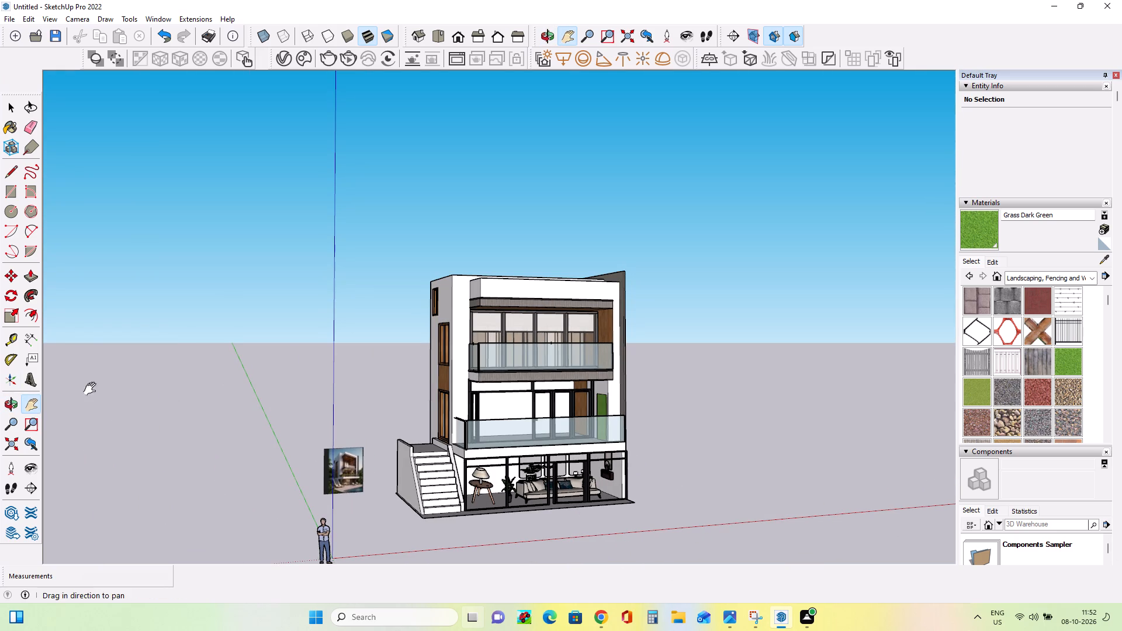
left_click_drag(560, 386, 541, 333)
middle_click_drag(603, 446, 629, 505)
middle_click_drag(636, 525, 644, 543)
middle_click_drag(645, 546, 649, 561)
scroll(540, 481, "up", 1)
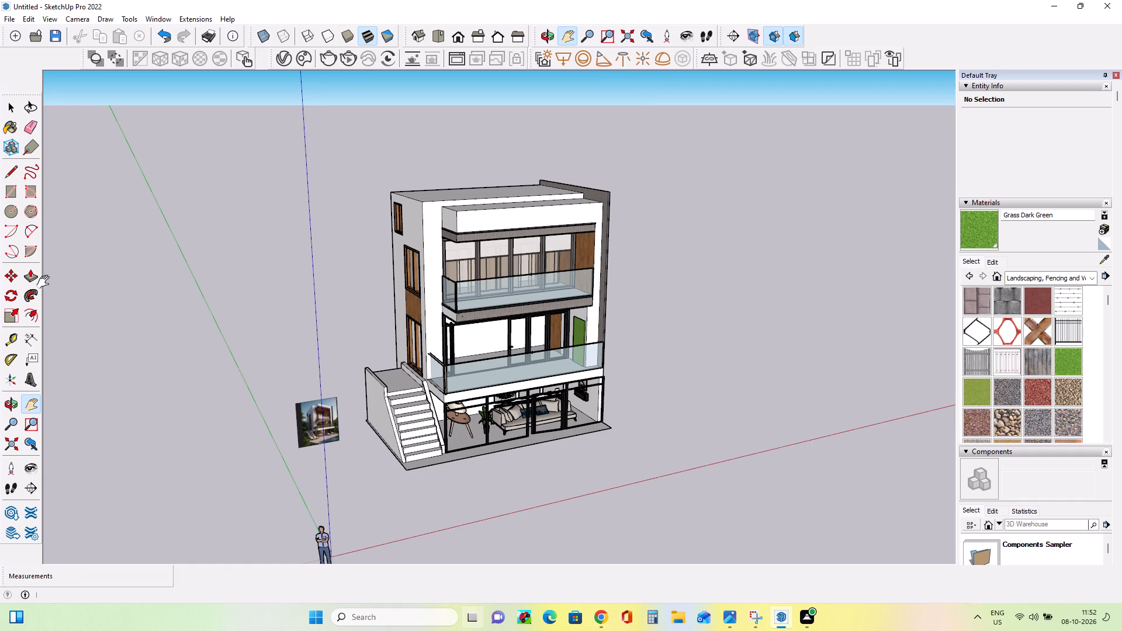
left_click(11, 188)
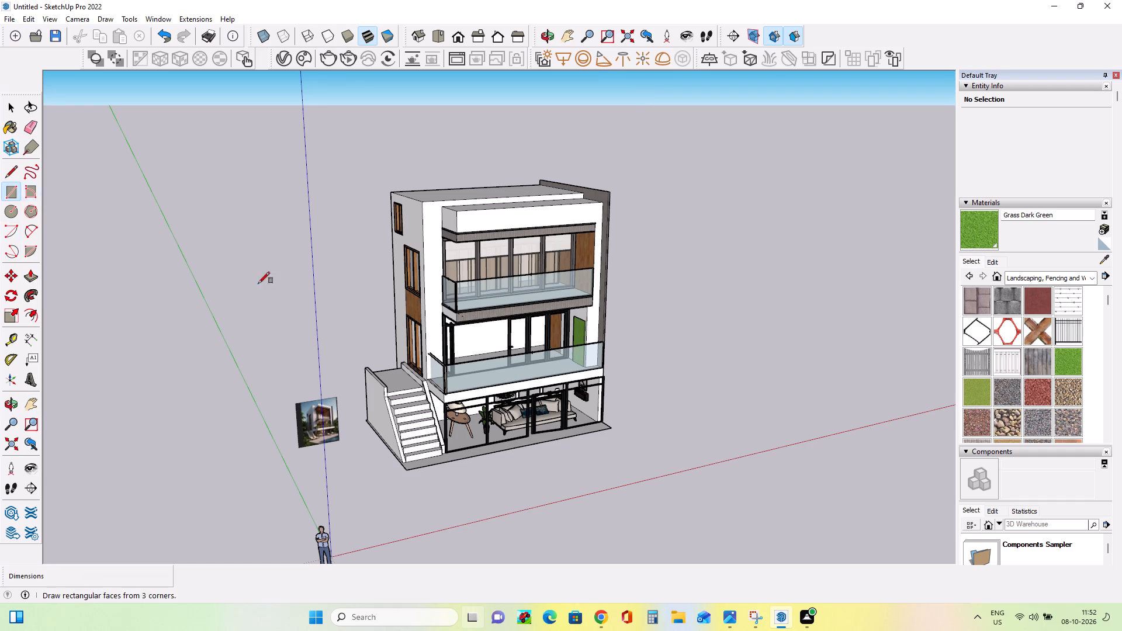
left_click(612, 428)
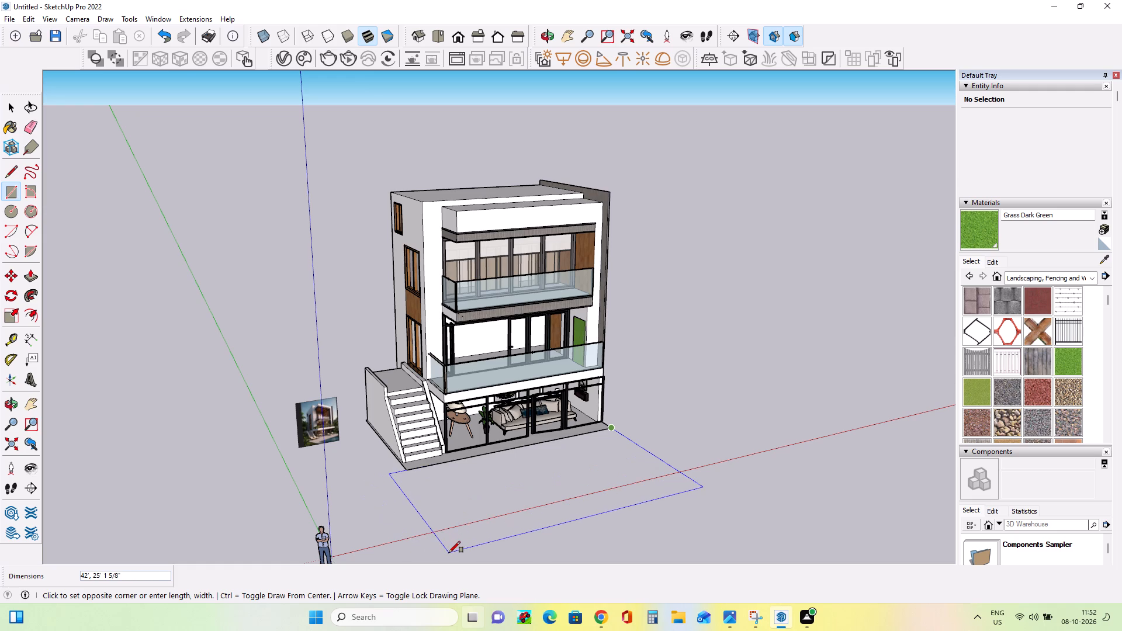
left_click(449, 553)
Push/Pull the front-yard rectangle up by about 8 3/16".
middle_click_drag(713, 560, 723, 564)
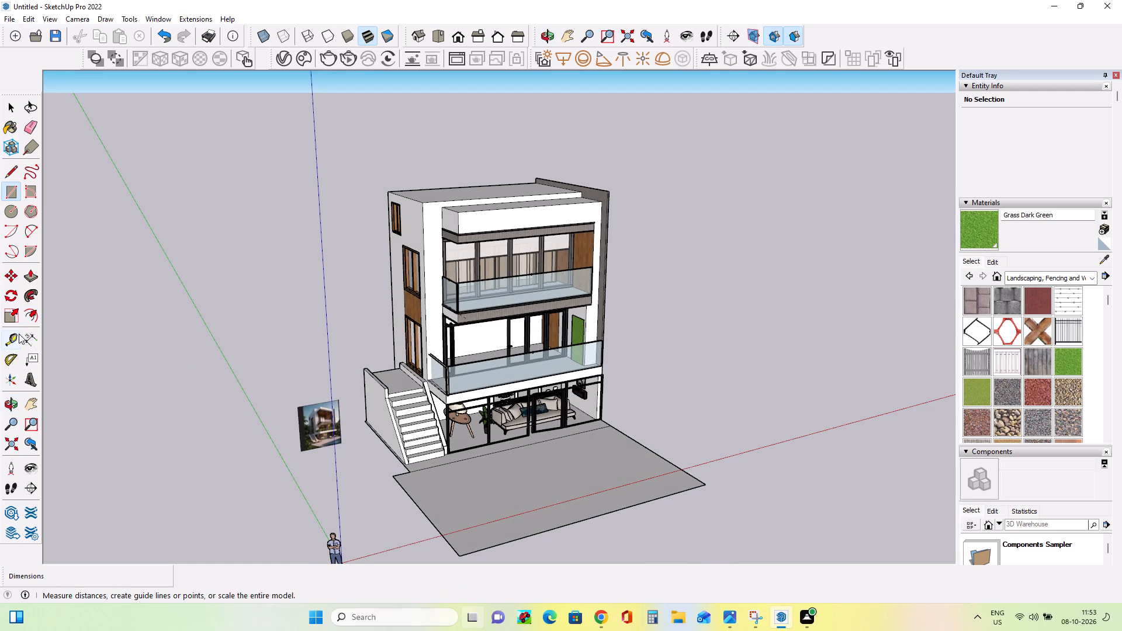
left_click(29, 275)
left_click(477, 500)
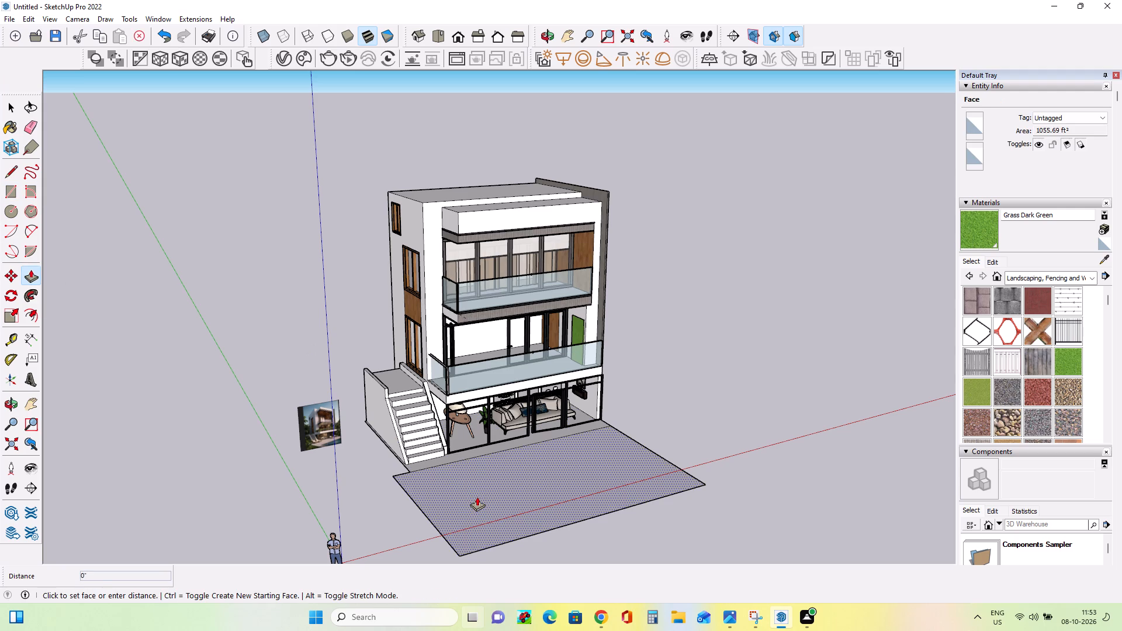
left_click(477, 495)
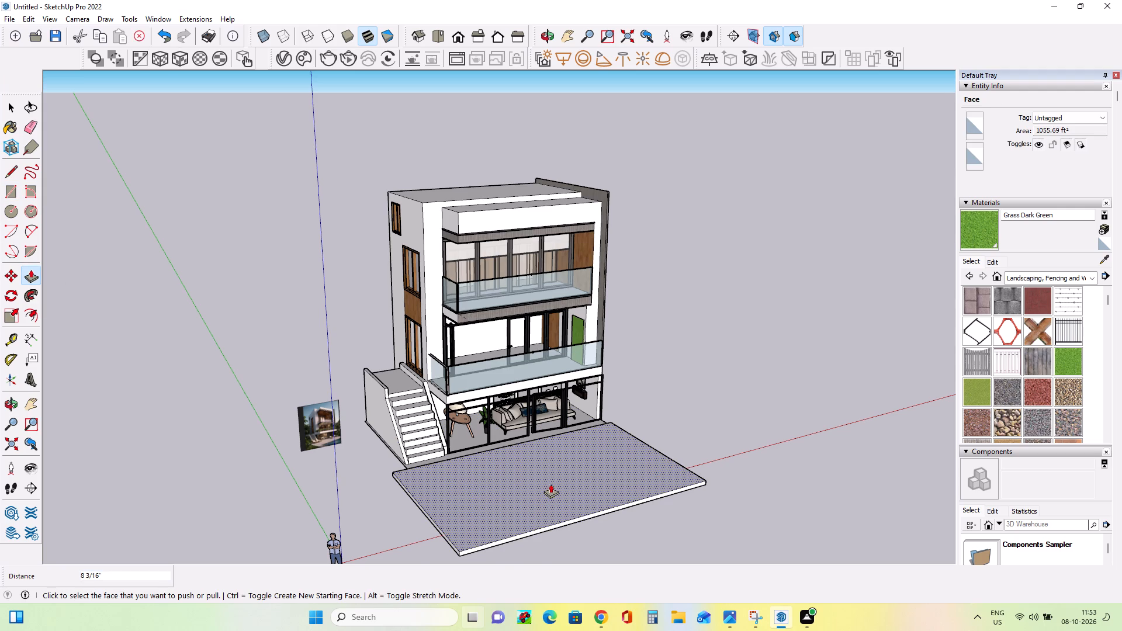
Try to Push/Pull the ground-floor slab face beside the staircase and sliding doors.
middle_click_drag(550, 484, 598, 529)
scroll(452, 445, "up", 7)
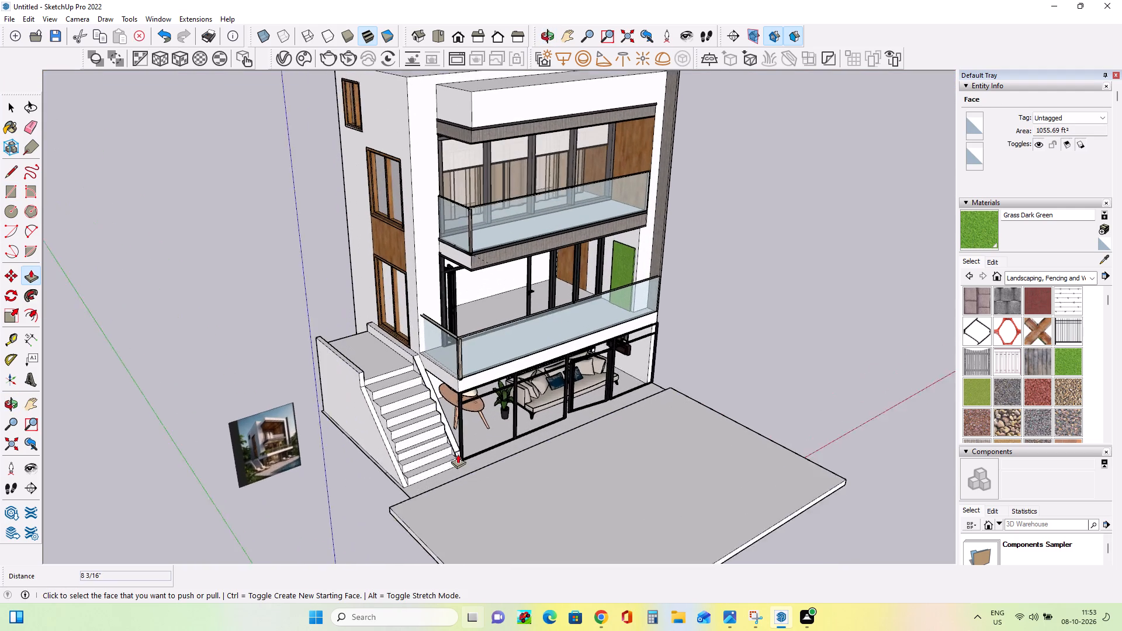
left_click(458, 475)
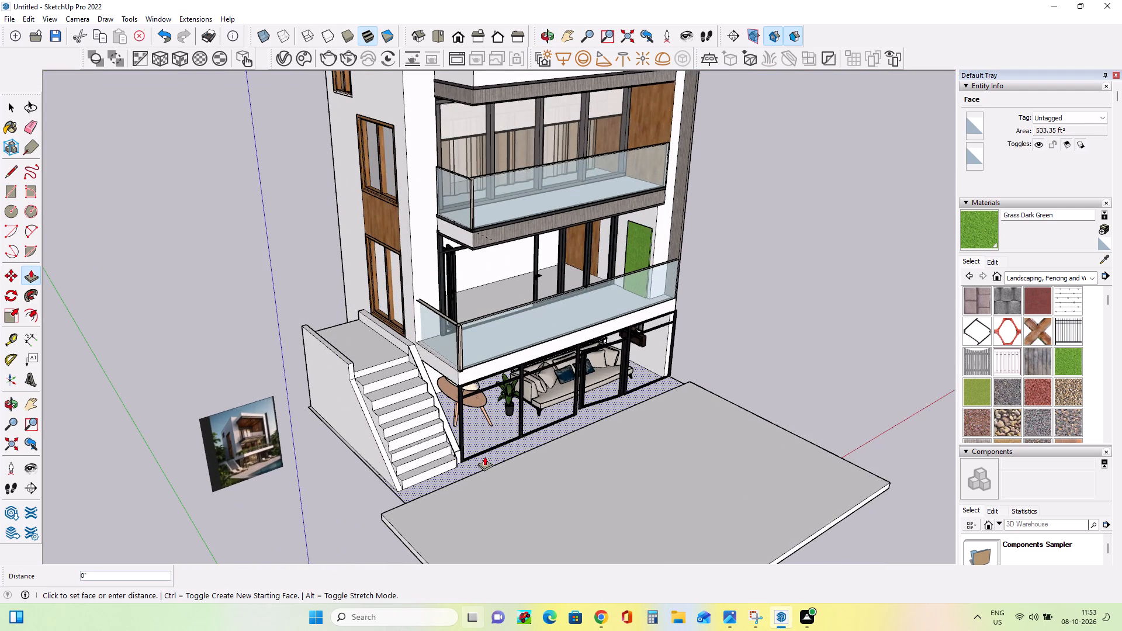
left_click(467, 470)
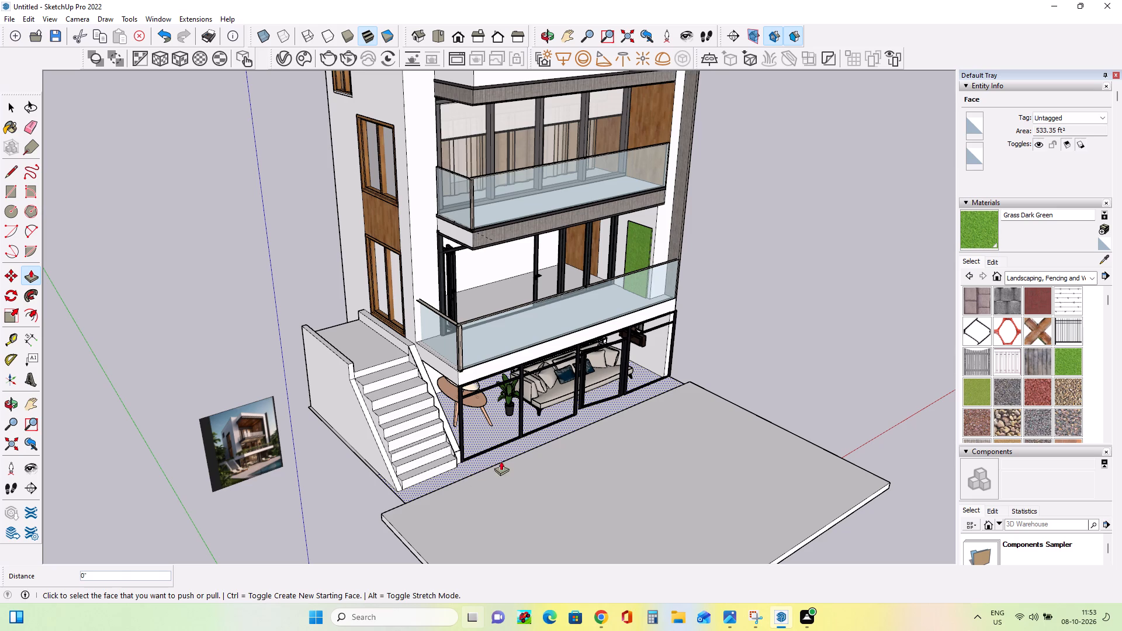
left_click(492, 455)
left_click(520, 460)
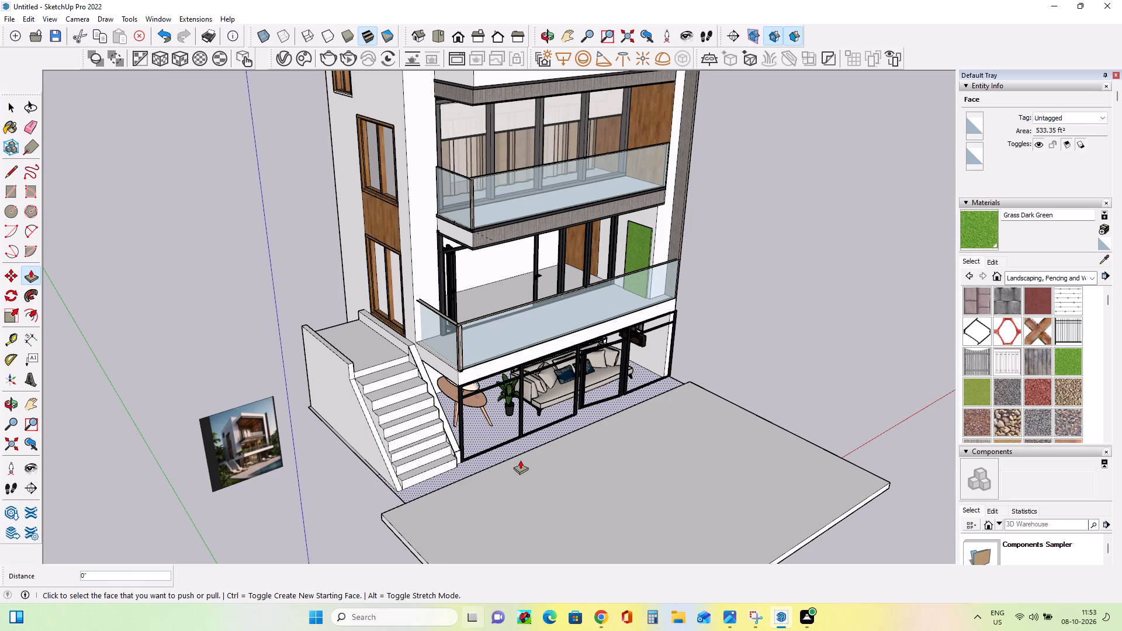
Paint the ground-floor face with Marble Carrara Gold Floor Tile from the Tile materials.
middle_click_drag(596, 518, 524, 479)
left_click(1057, 280)
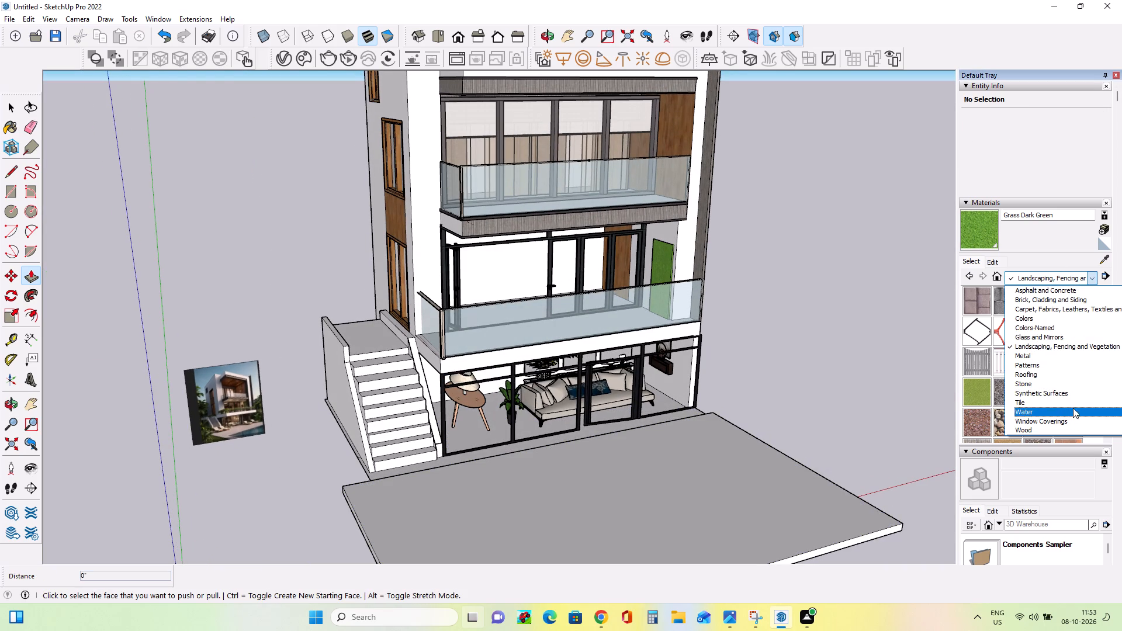
left_click(1071, 404)
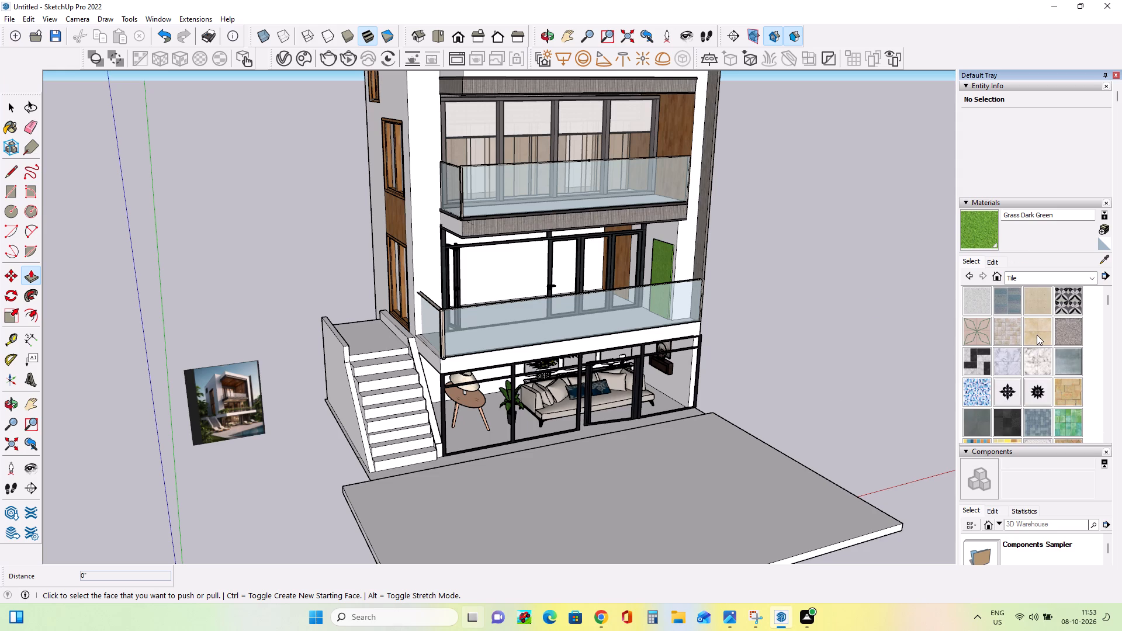
left_click(1037, 363)
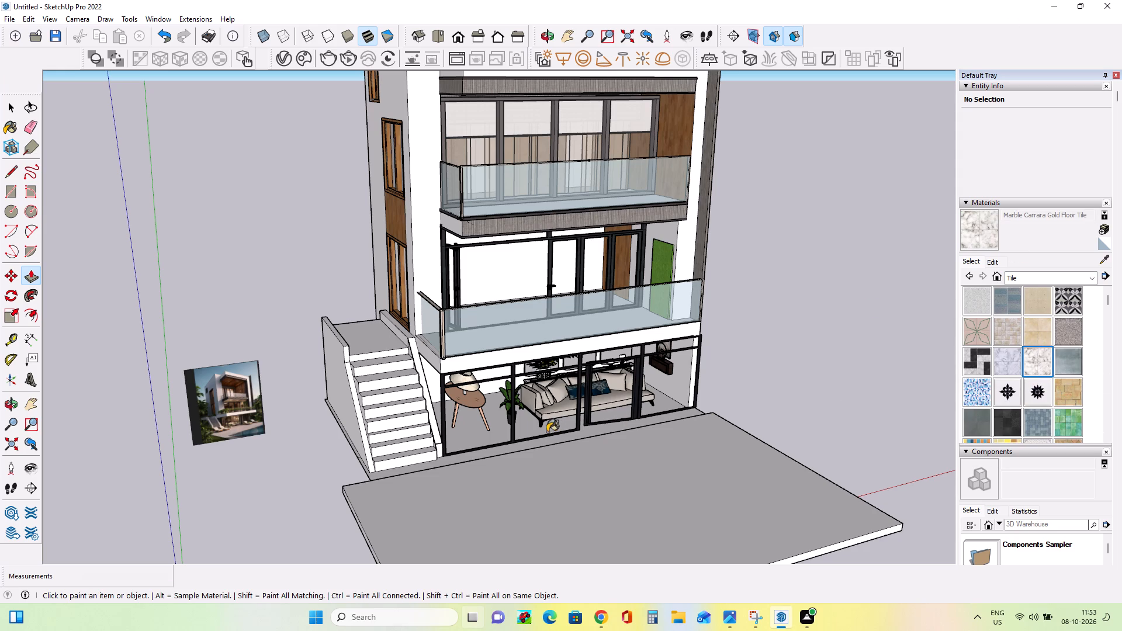
left_click(549, 440)
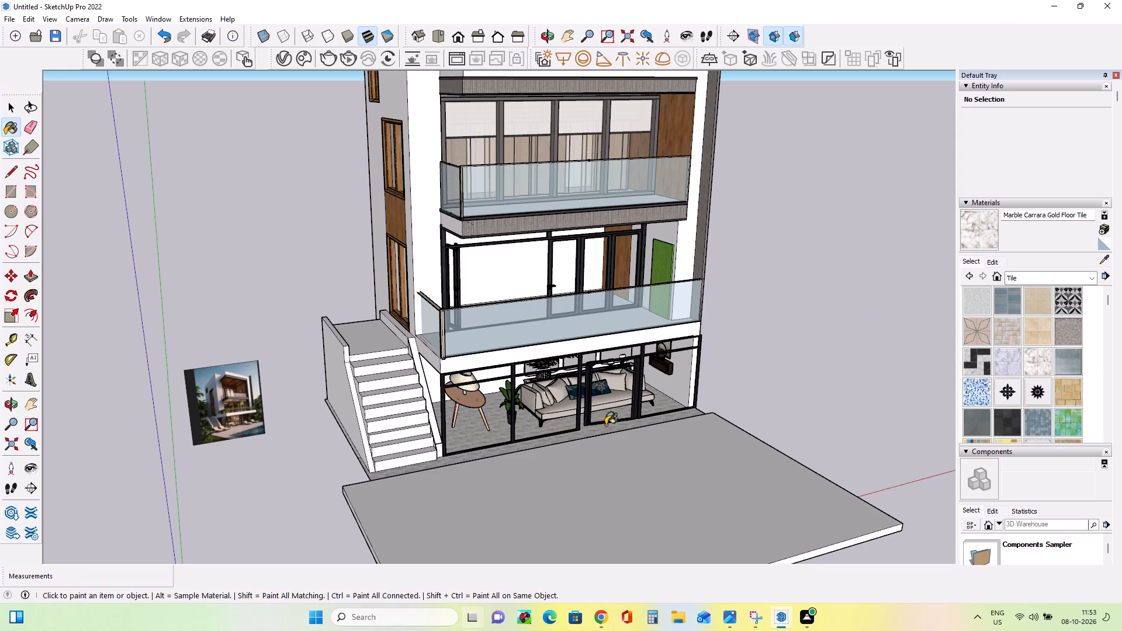
Create a new material from the marble tile with a 4' texture size and paint the ground-floor face with it.
left_click(1100, 229)
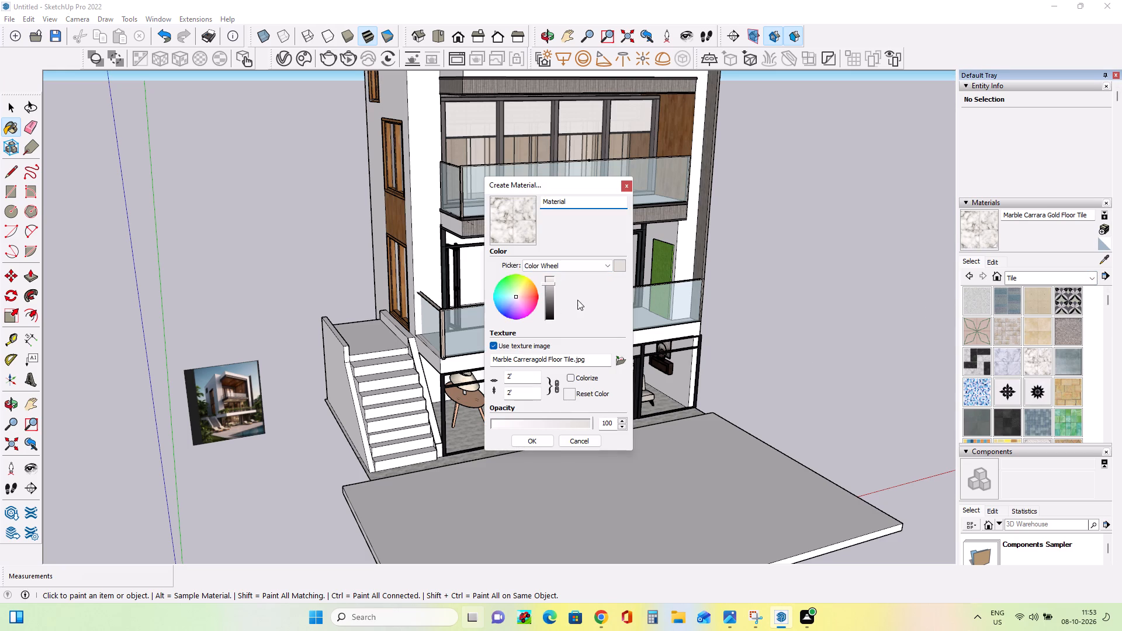
left_click(549, 282)
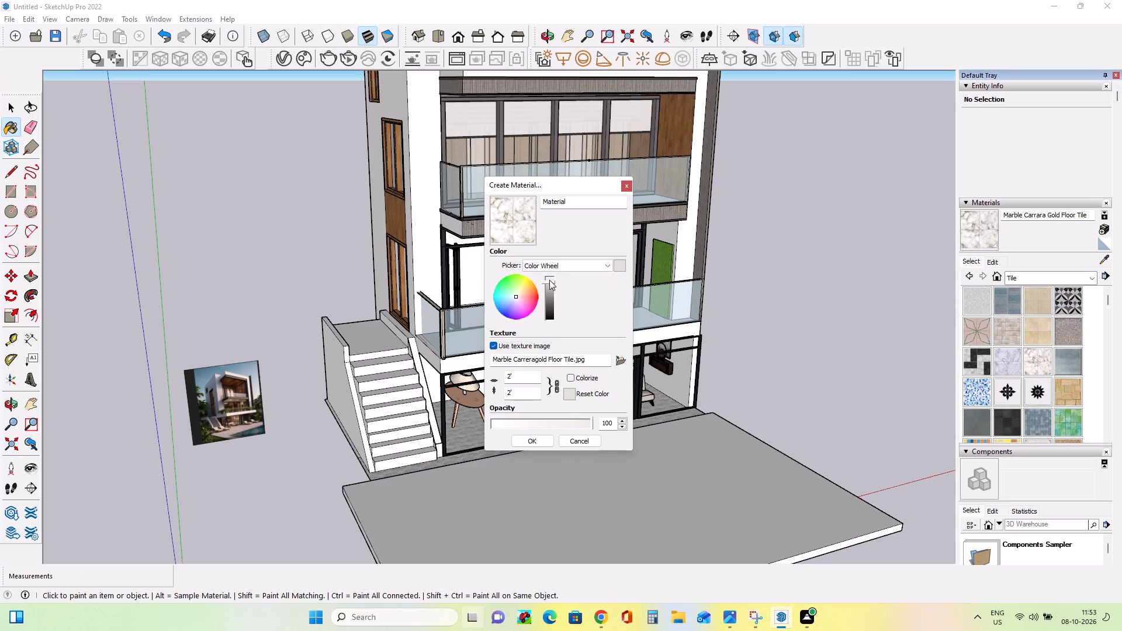
left_click(550, 279)
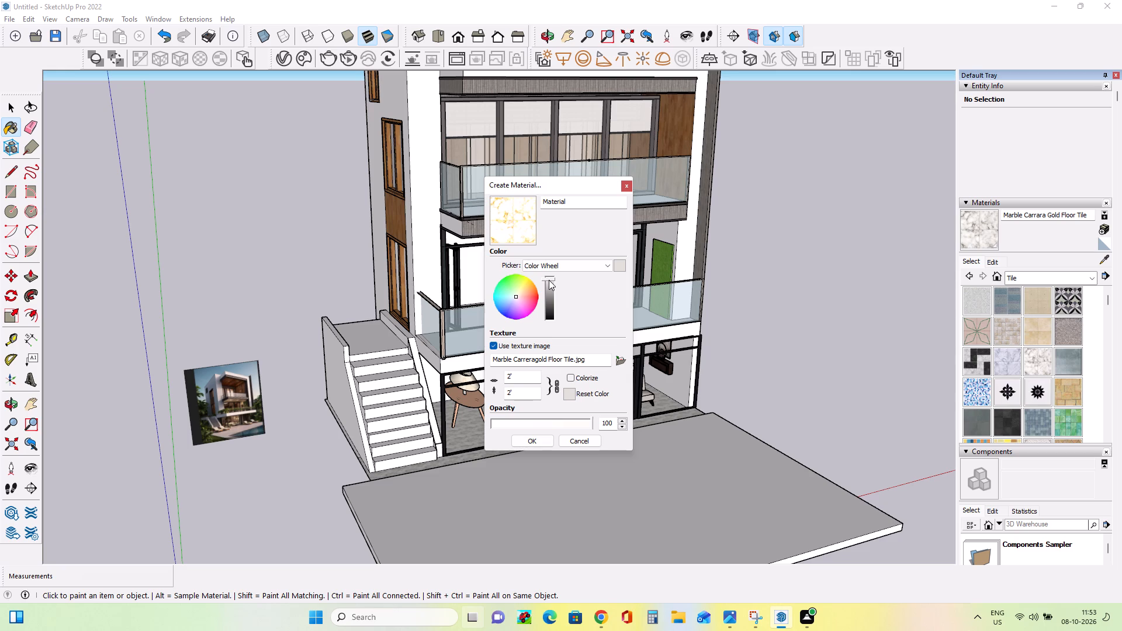
left_click(549, 282)
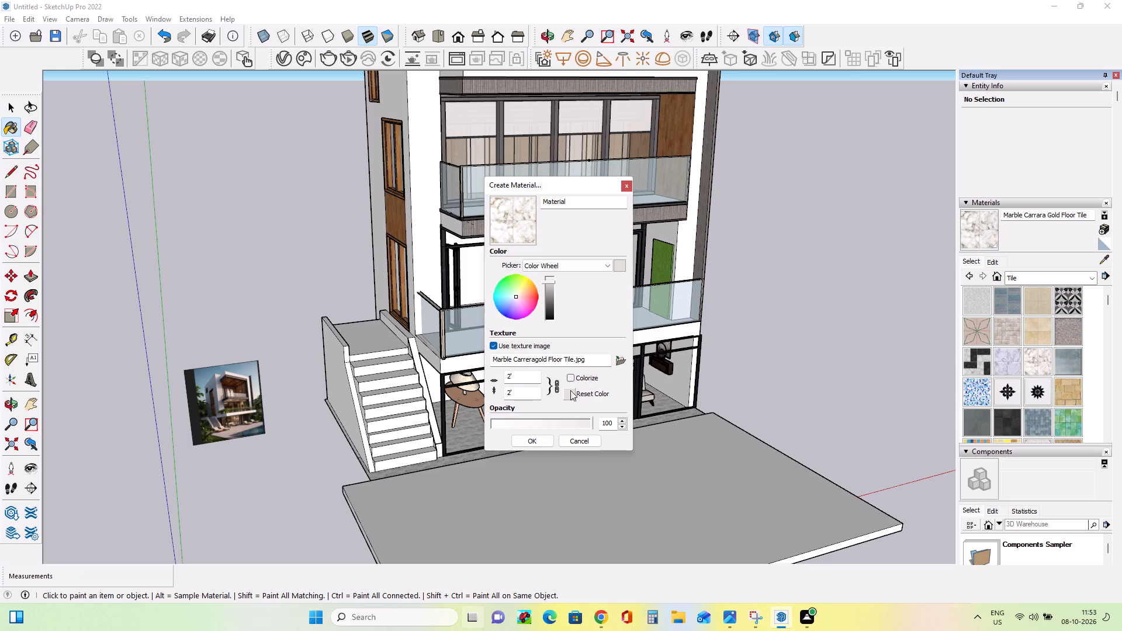
left_click(524, 377)
key("BackSpace")
key("BackSpace")
key("BackSpace")
type("4'")
key("Return")
left_click(548, 441)
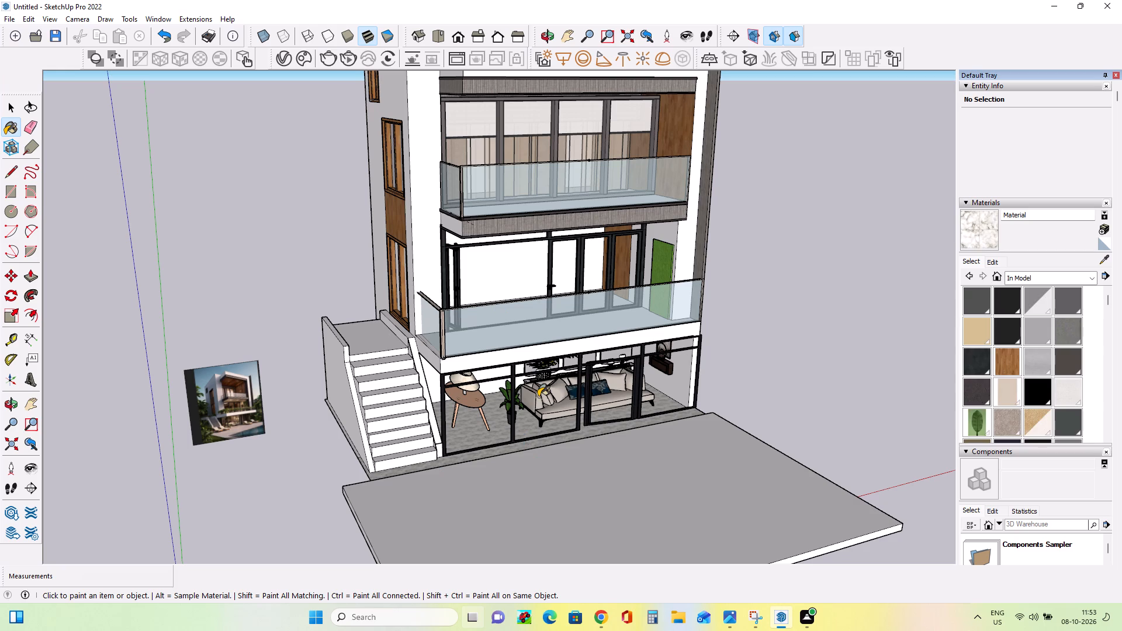
left_click(514, 449)
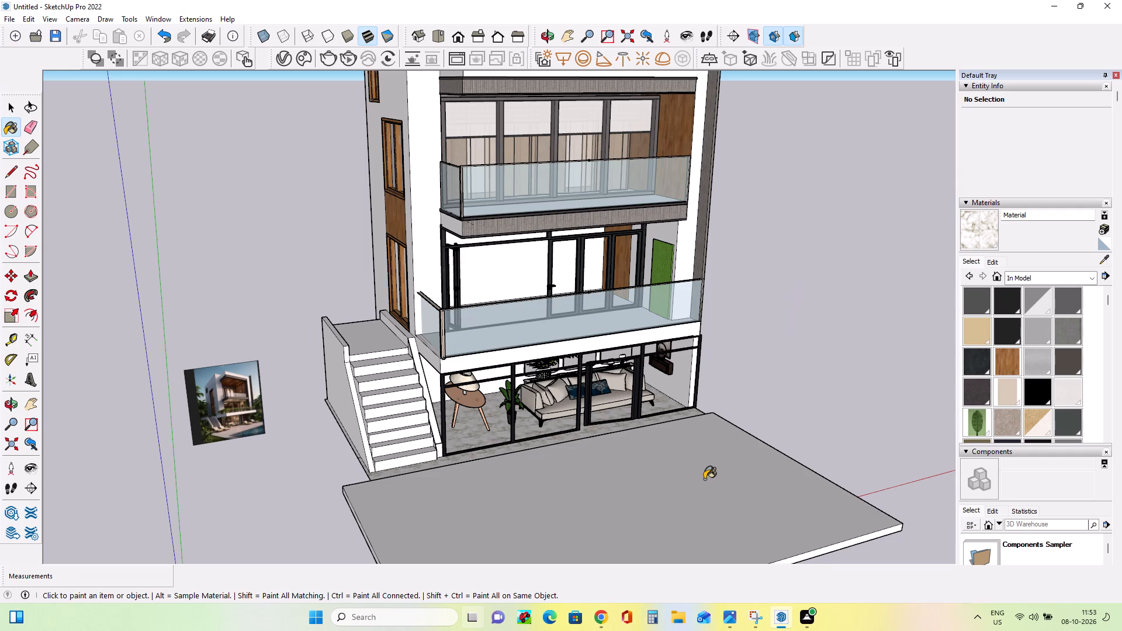
Draw a rectangle of about 18' 6" by 32' 1" on top of the front-yard platform, starting on its outer side edge.
scroll(704, 479, "down", 4)
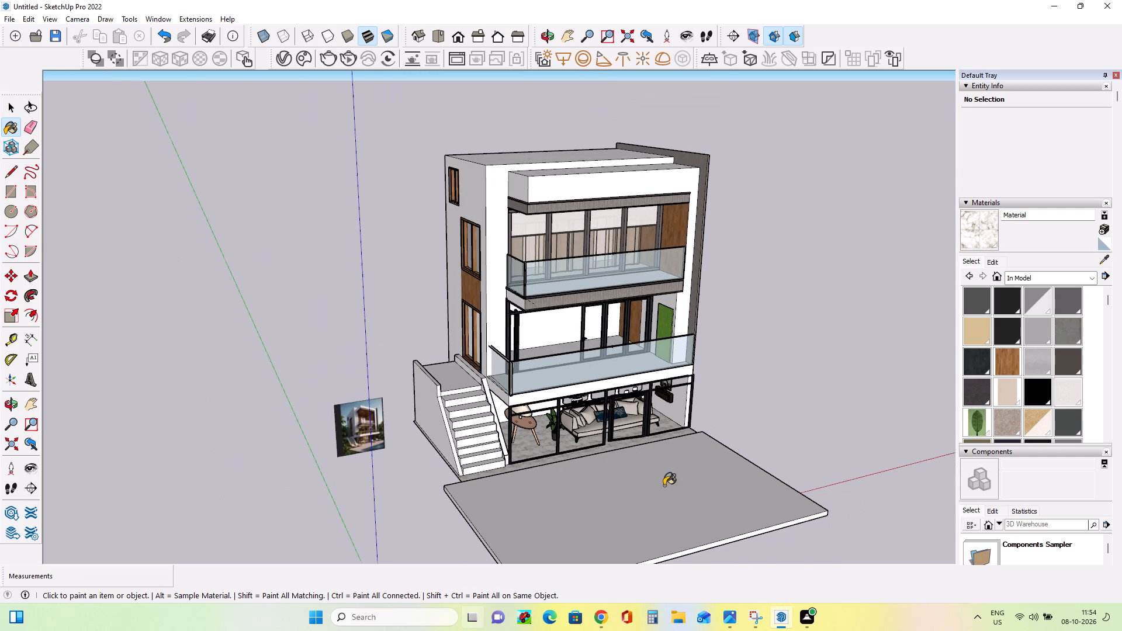
middle_click_drag(692, 522, 687, 547)
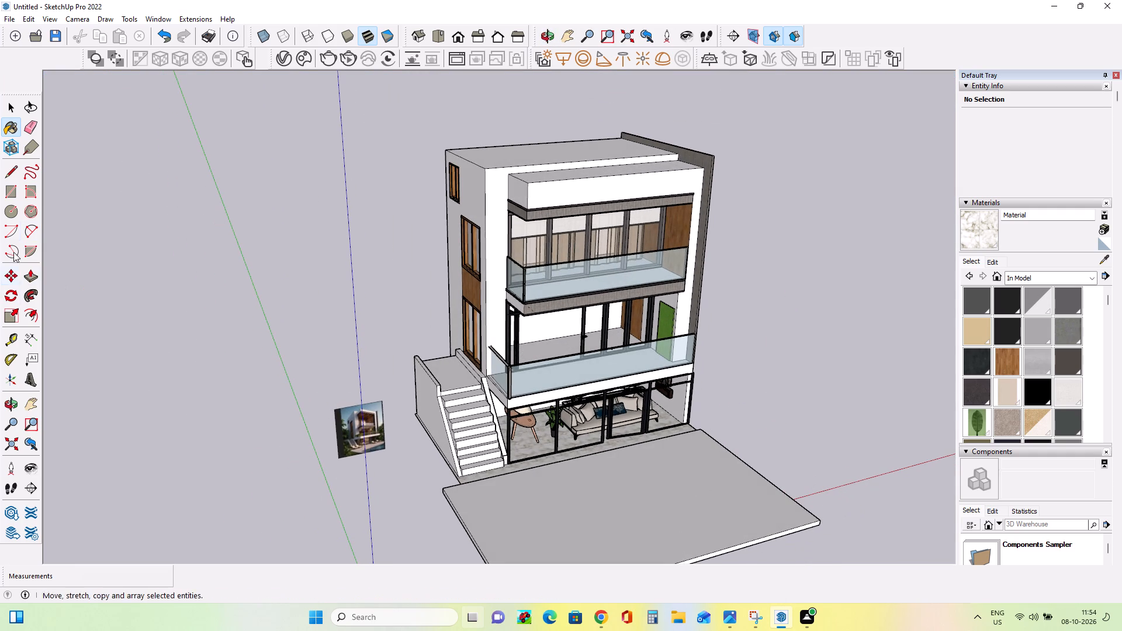
left_click(11, 196)
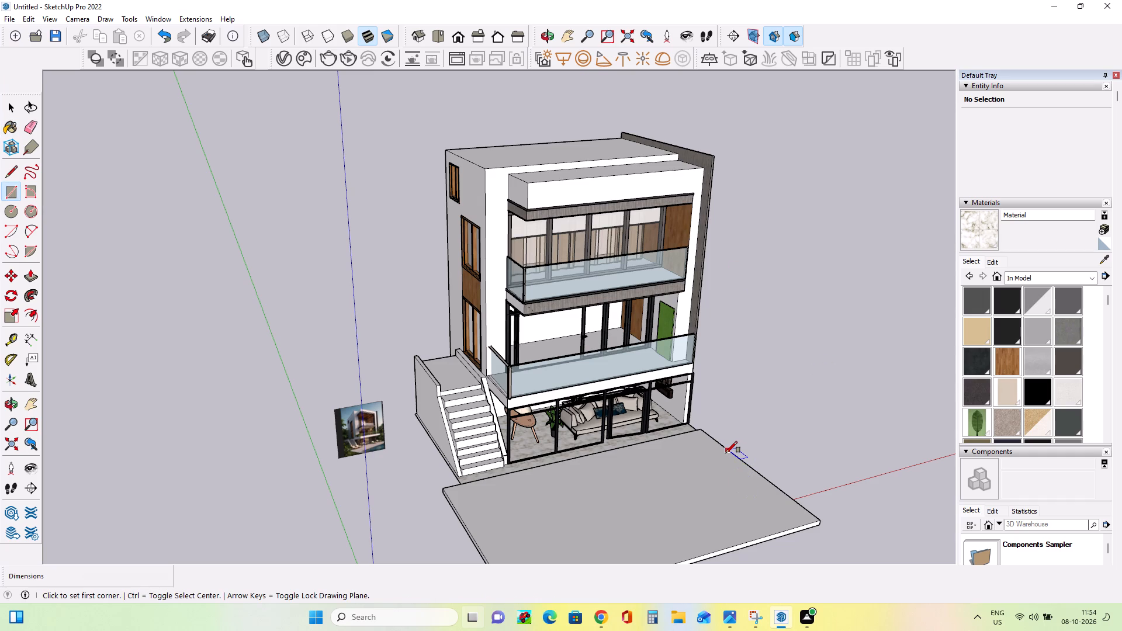
left_click(726, 453)
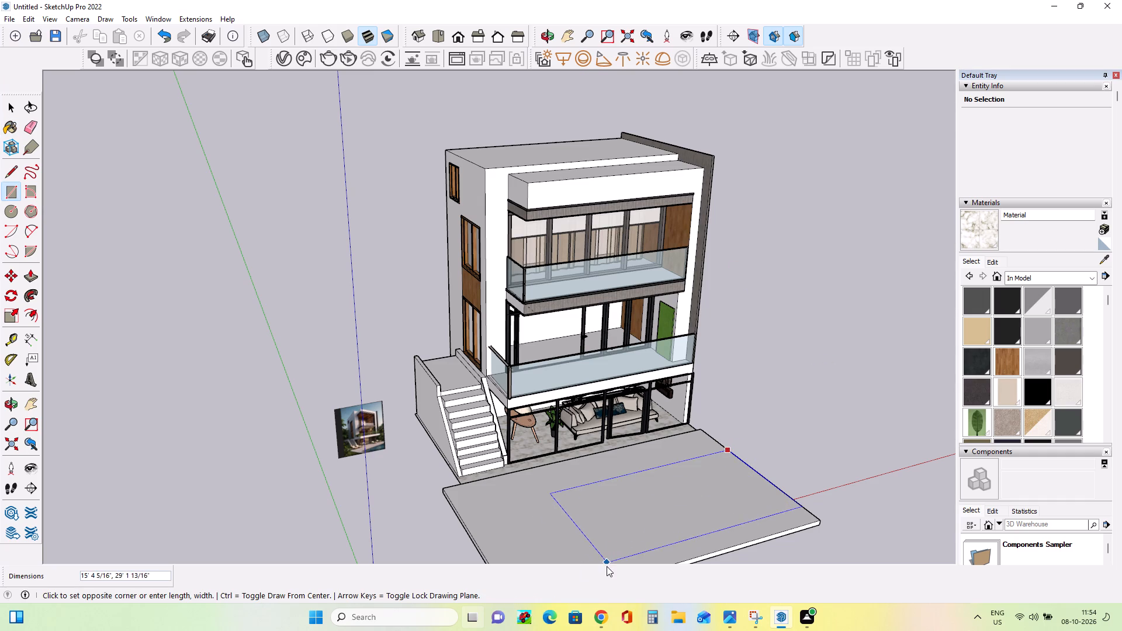
scroll(600, 559, "down", 10)
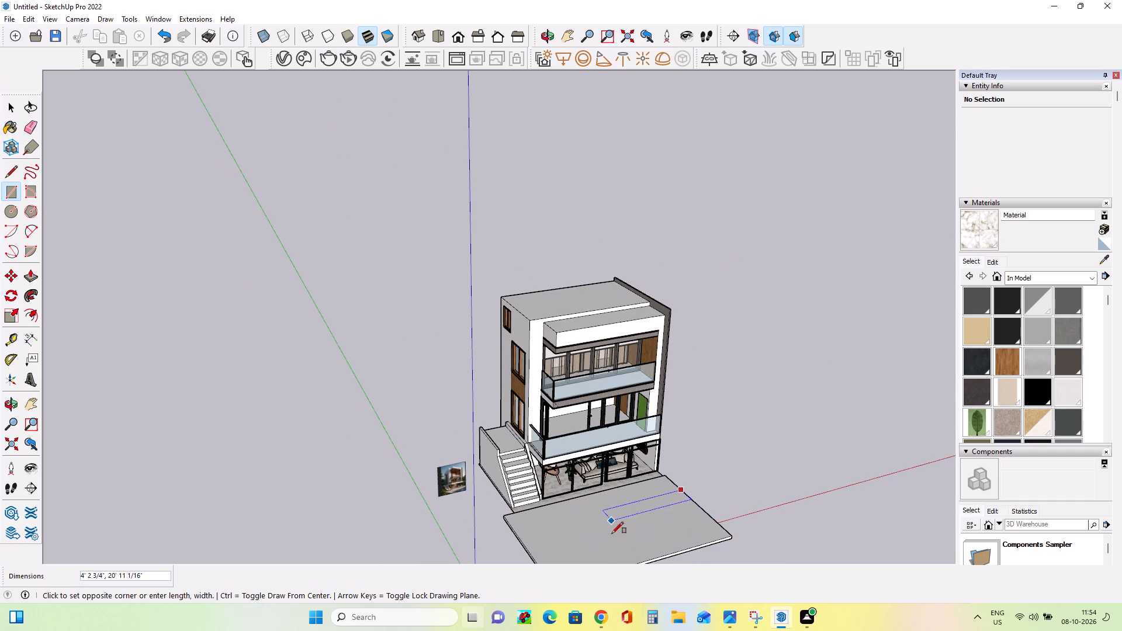
left_click(597, 570)
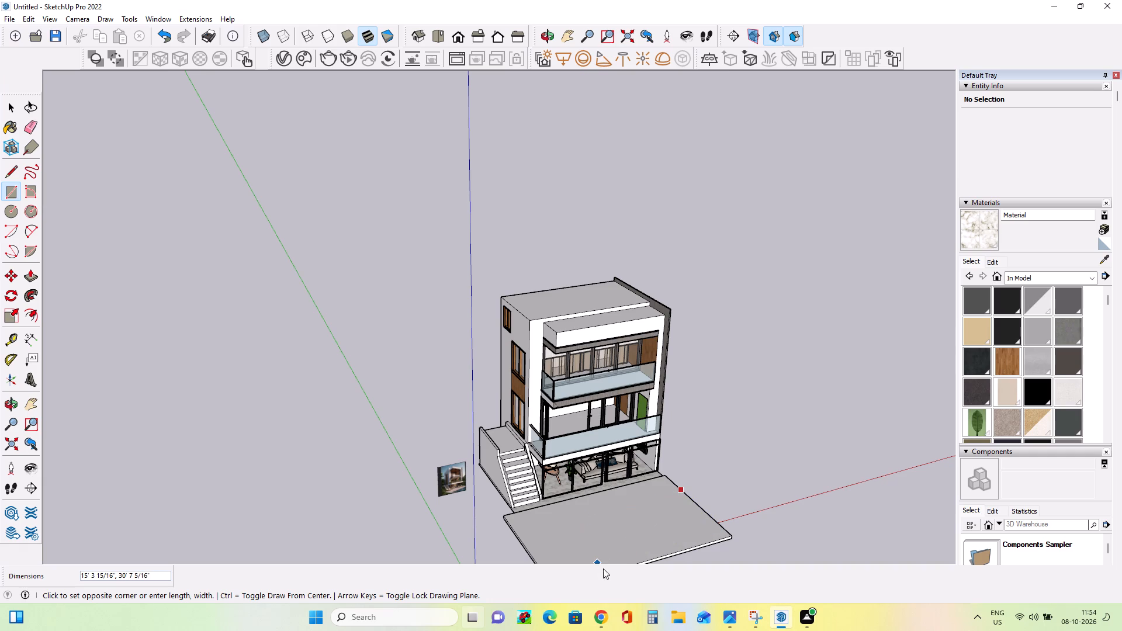
scroll(633, 548, "down", 17)
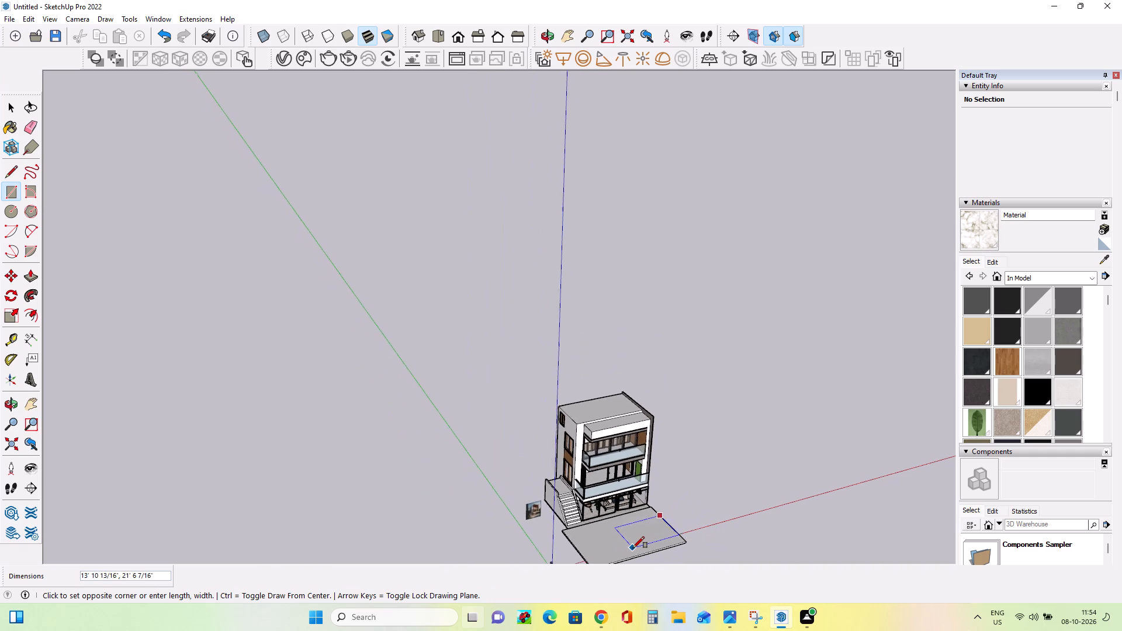
scroll(633, 548, "down", 13)
scroll(633, 571, "up", 1)
scroll(633, 571, "down", 1)
scroll(633, 571, "up", 6)
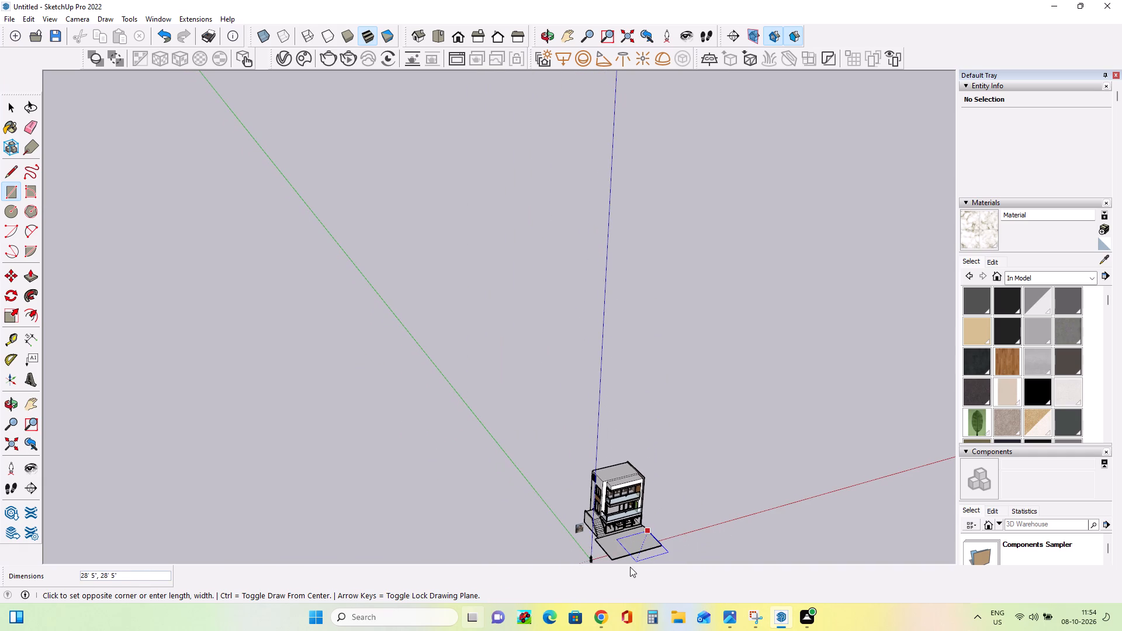
scroll(630, 567, "up", 12)
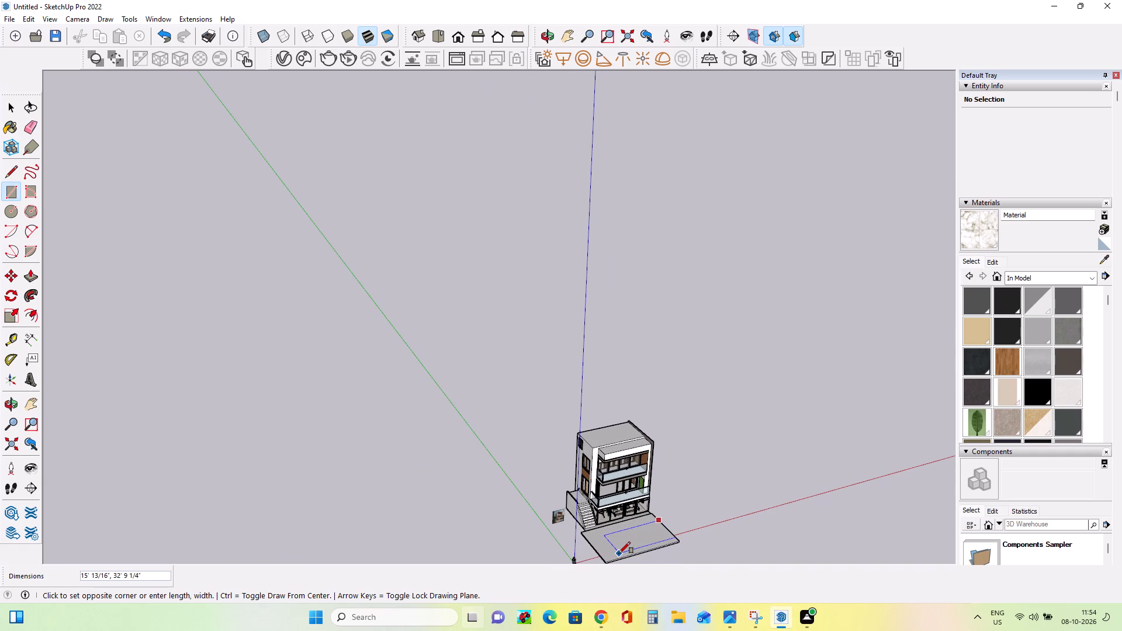
left_click(624, 557)
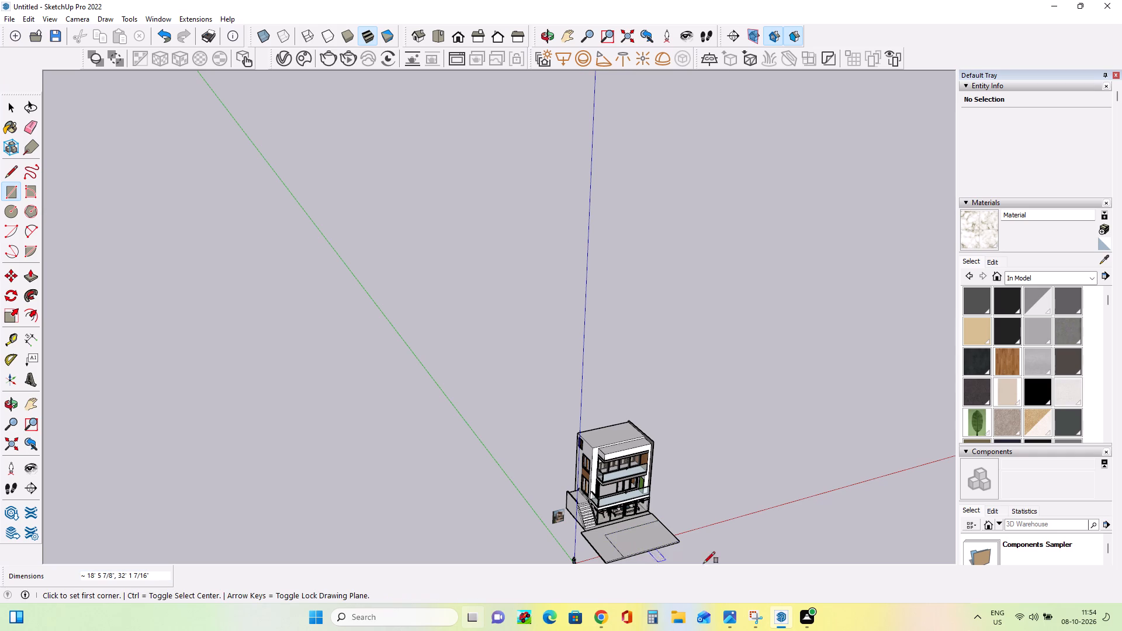
Paint the L-shaped walkway around the platform's rectangle with Polished Concrete New from the Asphalt and Concrete materials.
scroll(694, 557, "up", 4)
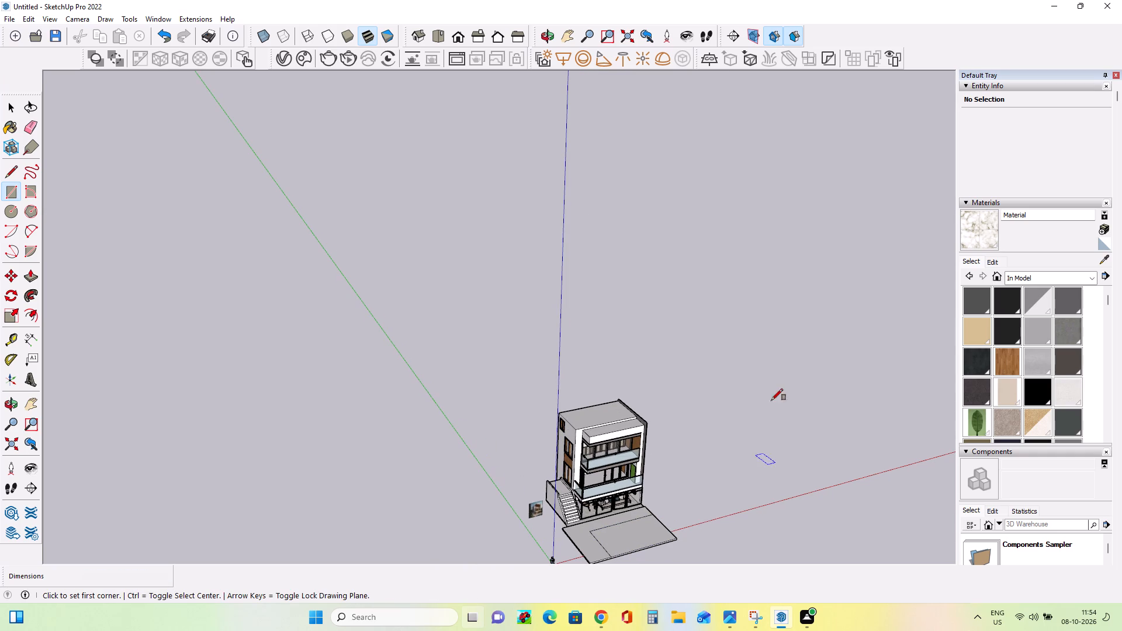
left_click(1039, 283)
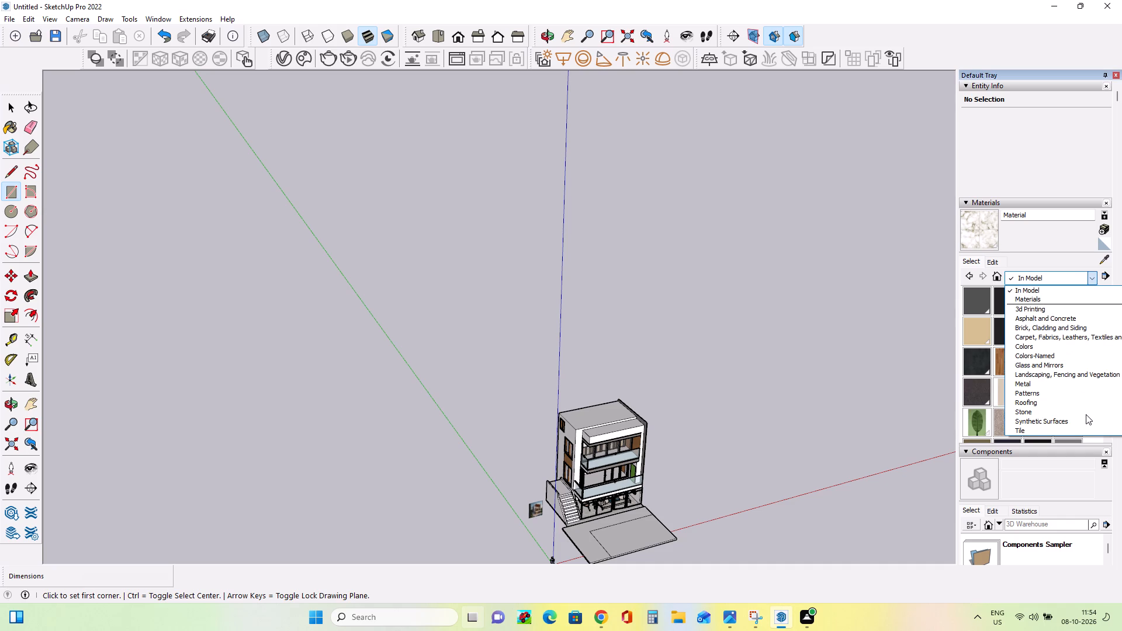
left_click(1040, 318)
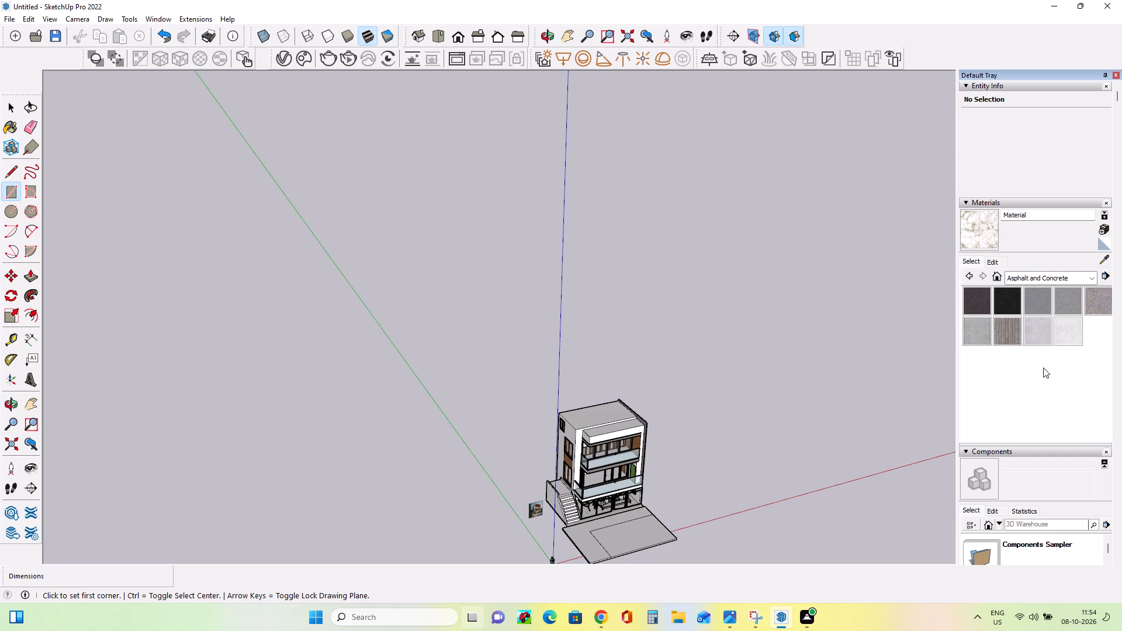
left_click(1037, 332)
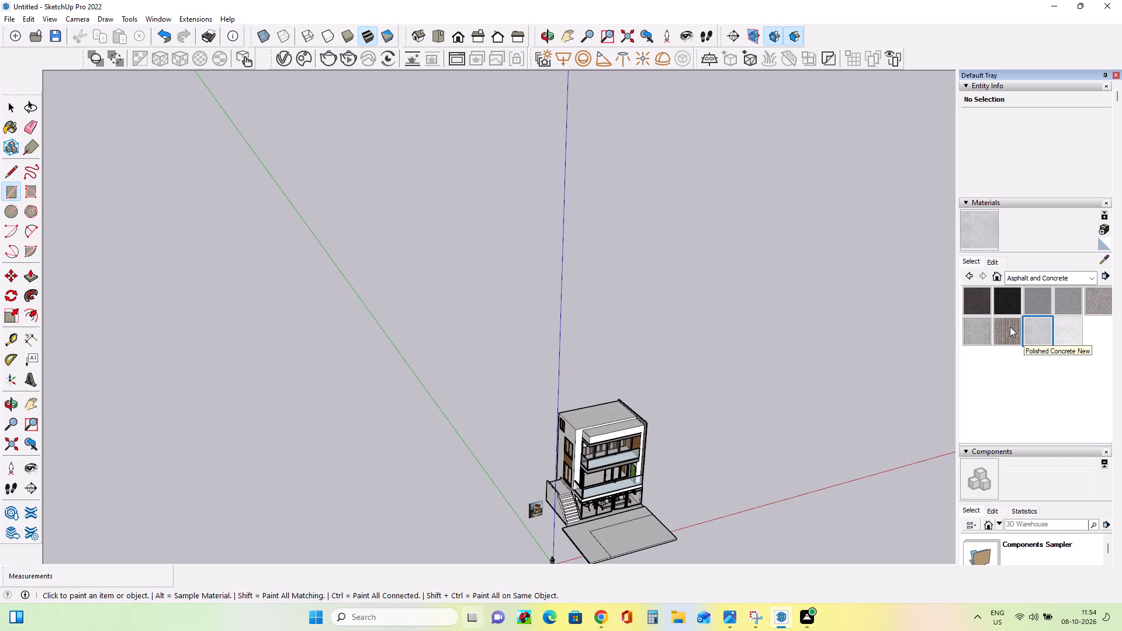
left_click(587, 542)
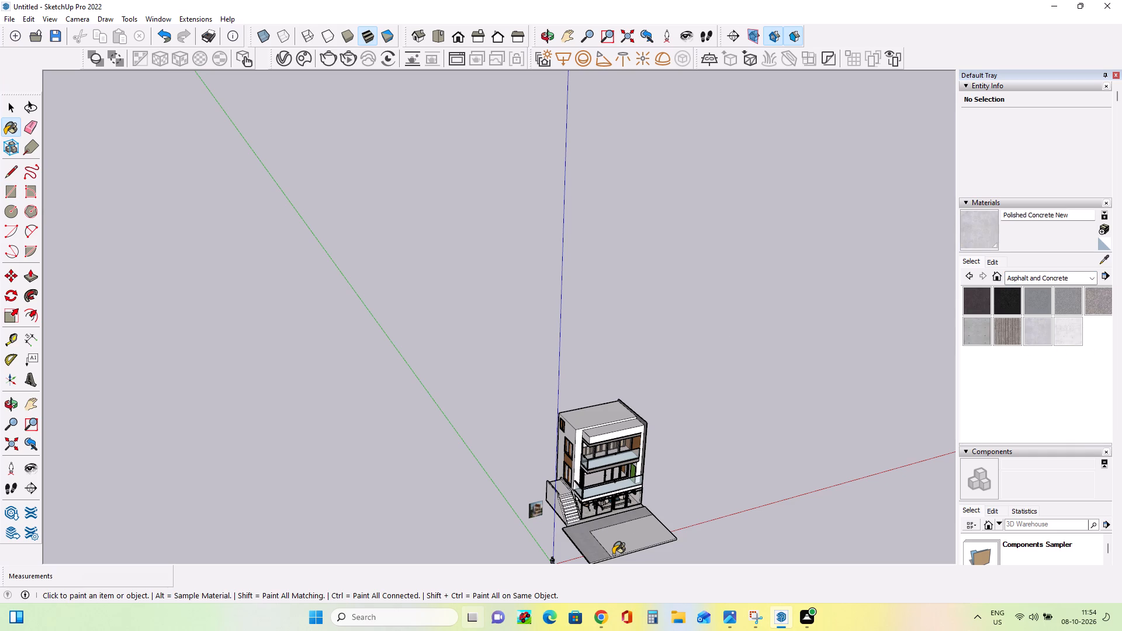
Paint the platform's thin side face on the staircase side with Concrete Form 4x8.
left_click(29, 409)
left_click_drag(365, 473, 368, 380)
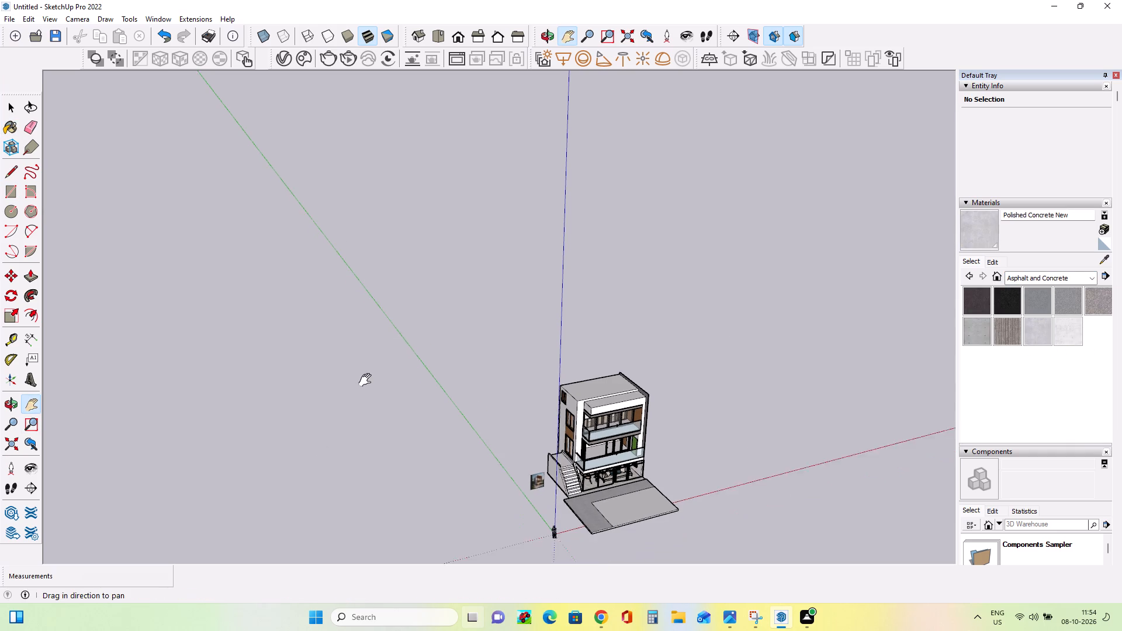
left_click_drag(368, 380, 372, 360)
scroll(589, 408, "up", 16)
scroll(619, 463, "down", 1)
scroll(619, 463, "up", 6)
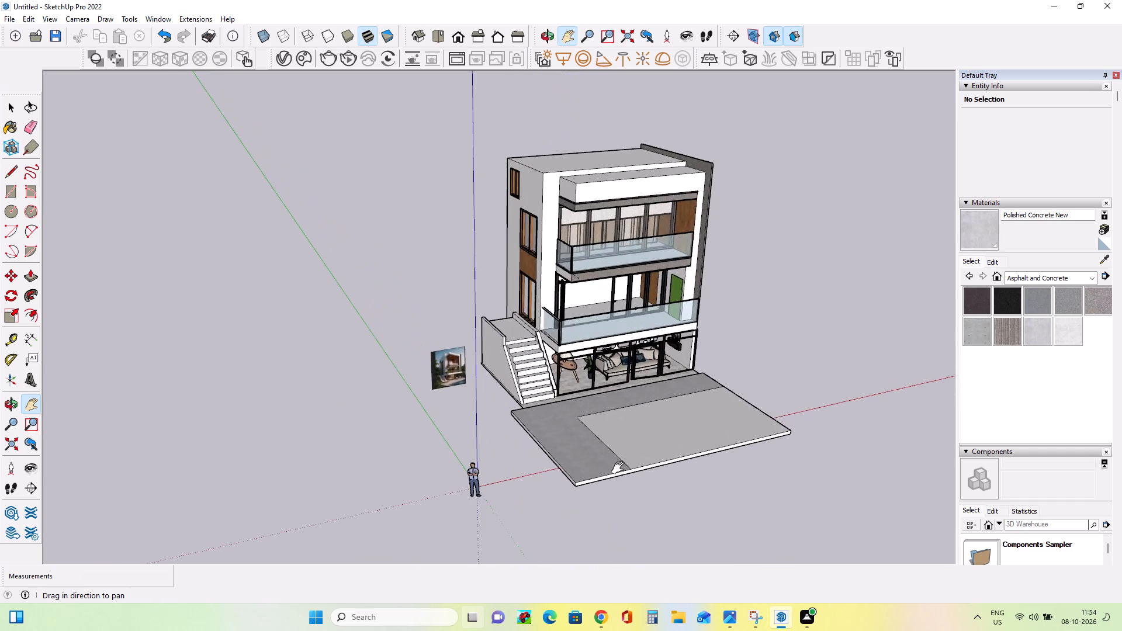
scroll(621, 468, "up", 20)
scroll(621, 468, "up", 1)
middle_click_drag(621, 471, 621, 474)
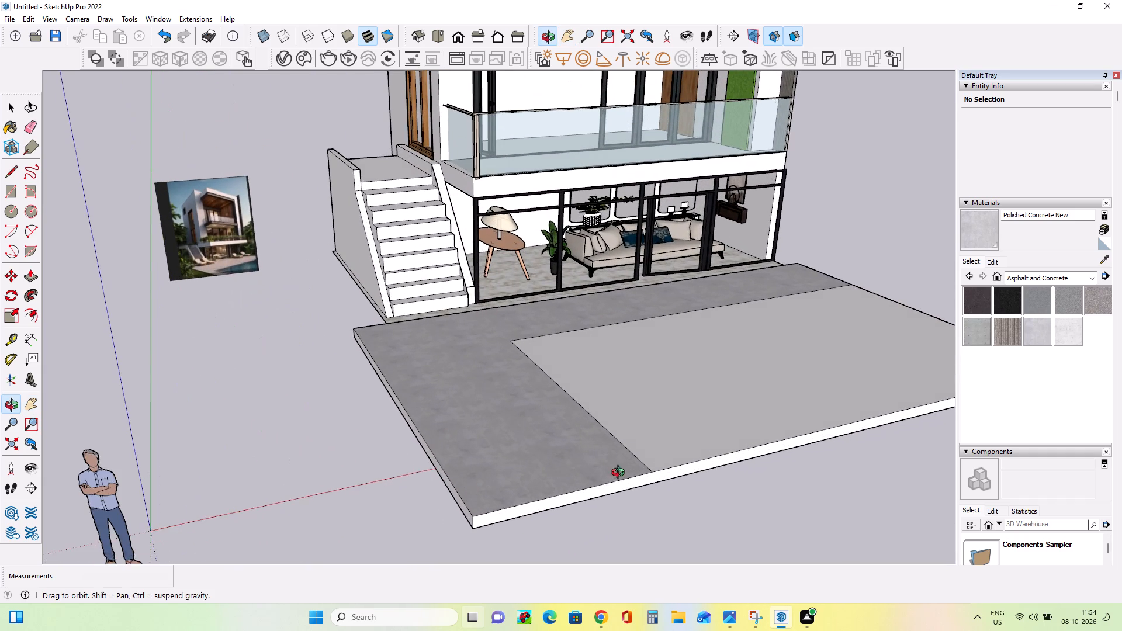
middle_click_drag(621, 474, 621, 490)
left_click(982, 329)
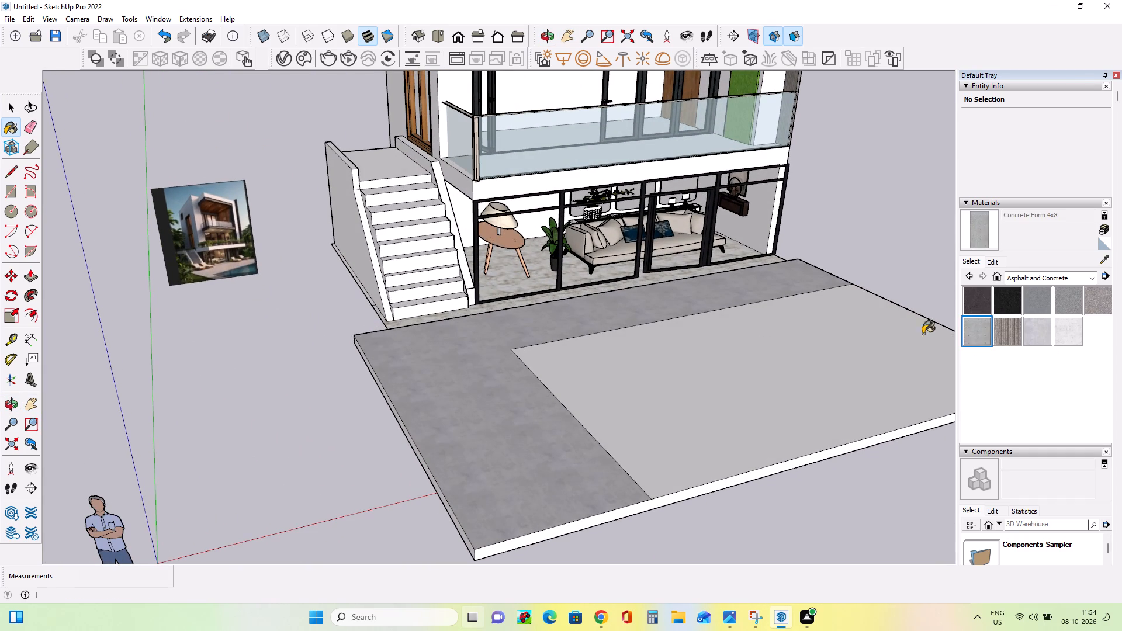
left_click(467, 549)
left_click(472, 553)
Push/Pull the rectangle on the front-yard platform down by 8 3/16" to form a recessed pool area.
middle_click_drag(520, 478, 531, 490)
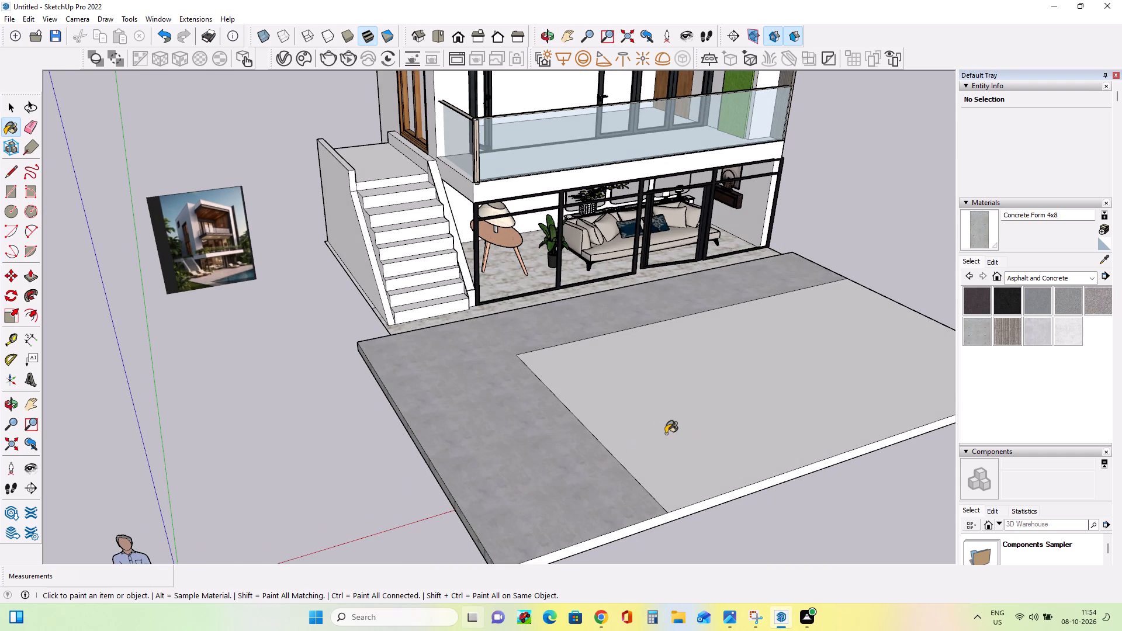
left_click(32, 272)
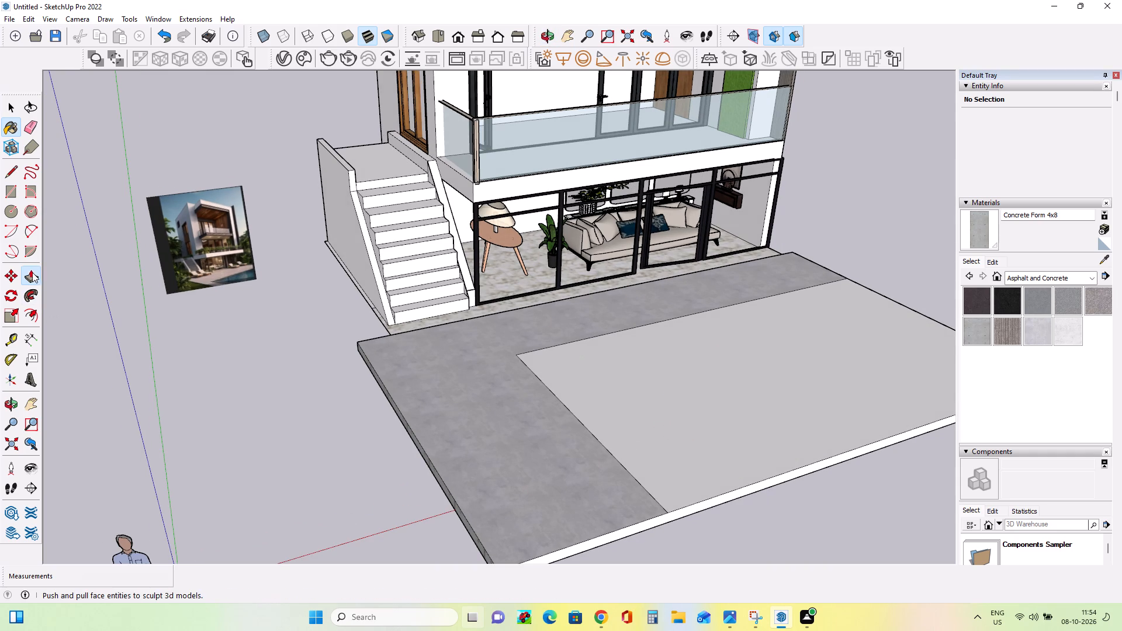
left_click(728, 441)
left_click(728, 450)
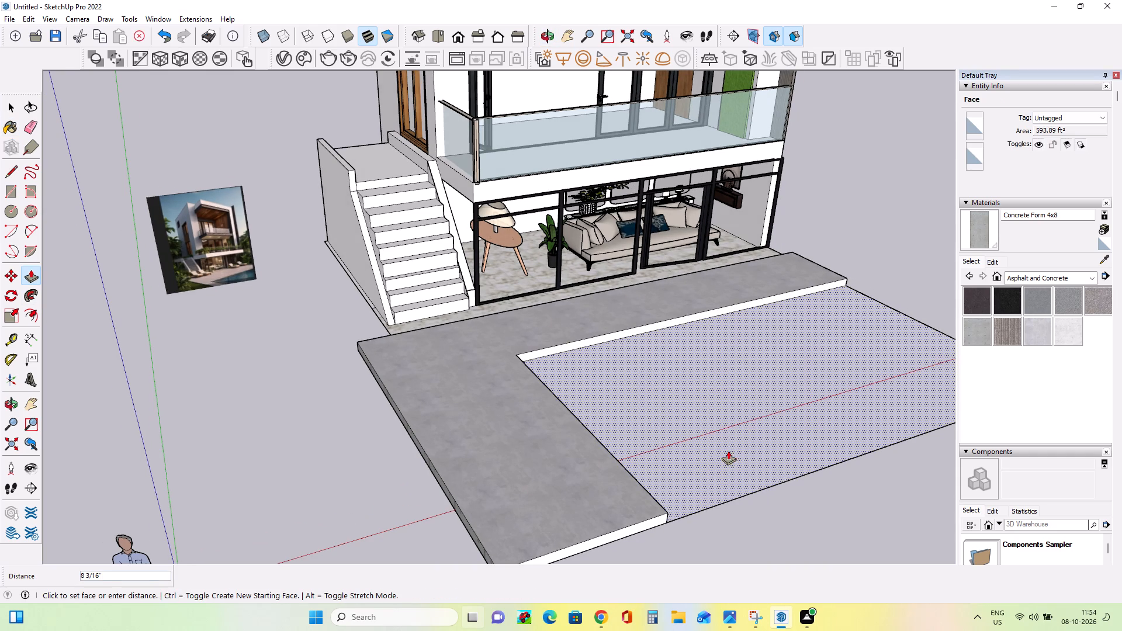
Examine the recessed pool area and the house's front facade from several angles and distances.
middle_click_drag(584, 474, 484, 453)
middle_click_drag(621, 457, 719, 466)
scroll(719, 466, "down", 2)
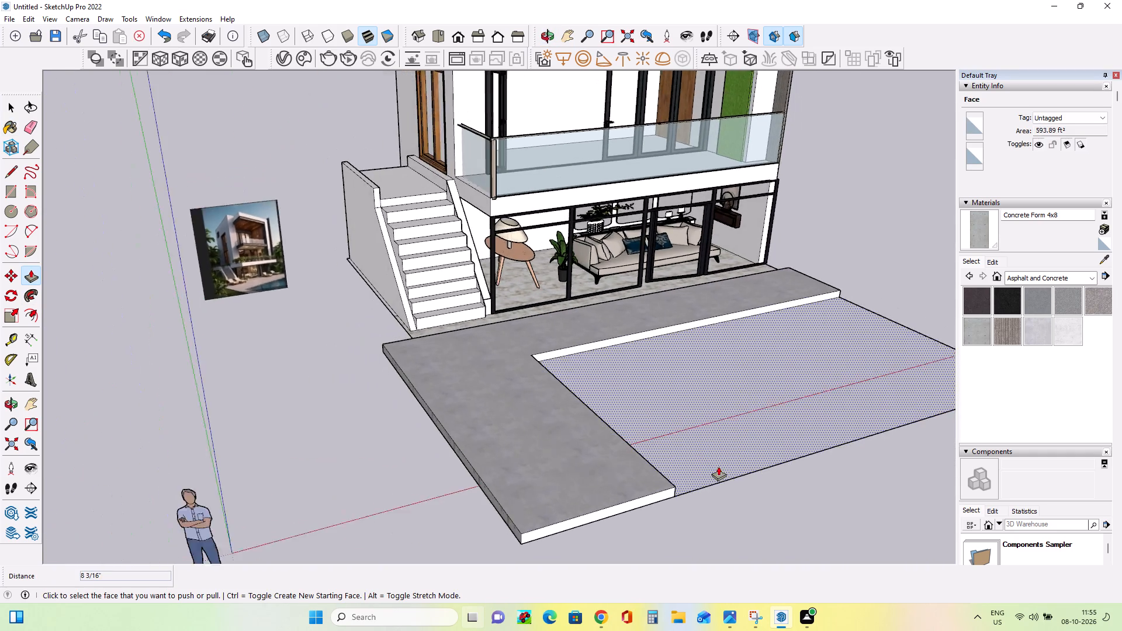
scroll(718, 466, "down", 11)
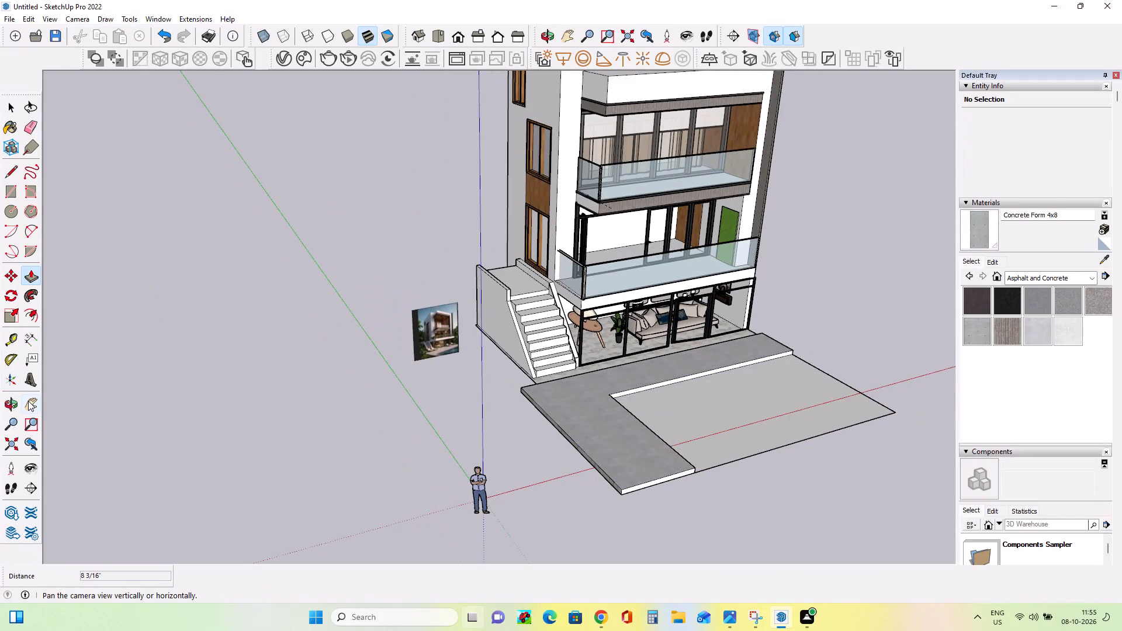
left_click(29, 401)
left_click_drag(507, 350, 409, 407)
scroll(619, 424, "up", 3)
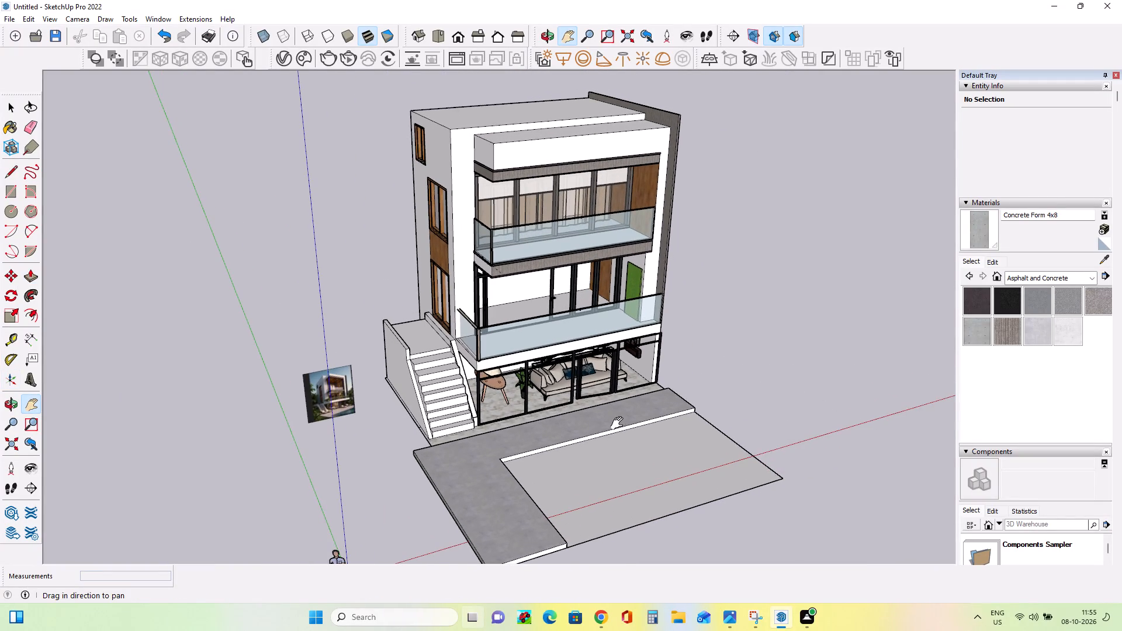
middle_click_drag(625, 428, 621, 401)
left_click_drag(601, 388, 580, 417)
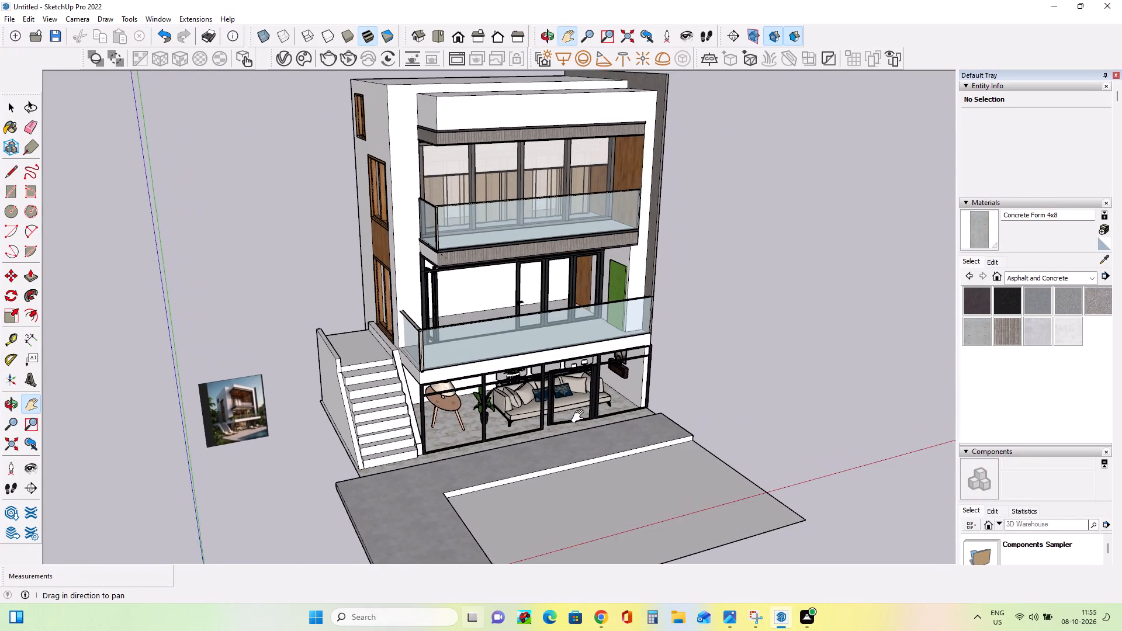
left_click_drag(580, 417, 576, 439)
scroll(593, 449, "up", 2)
scroll(594, 449, "down", 2)
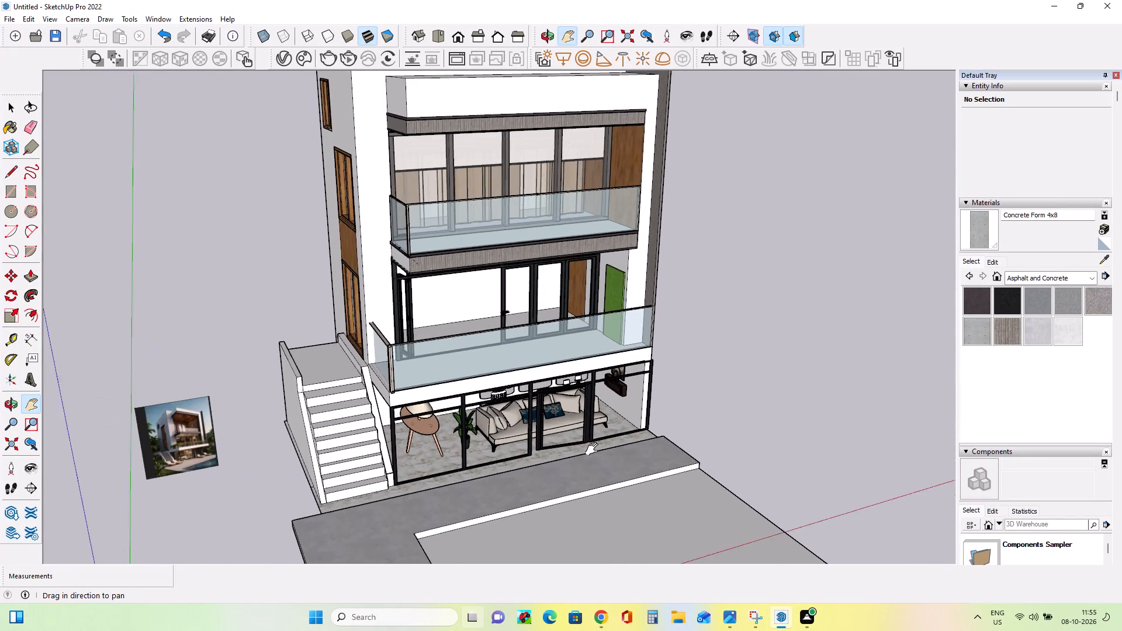
middle_click_drag(606, 456, 595, 428)
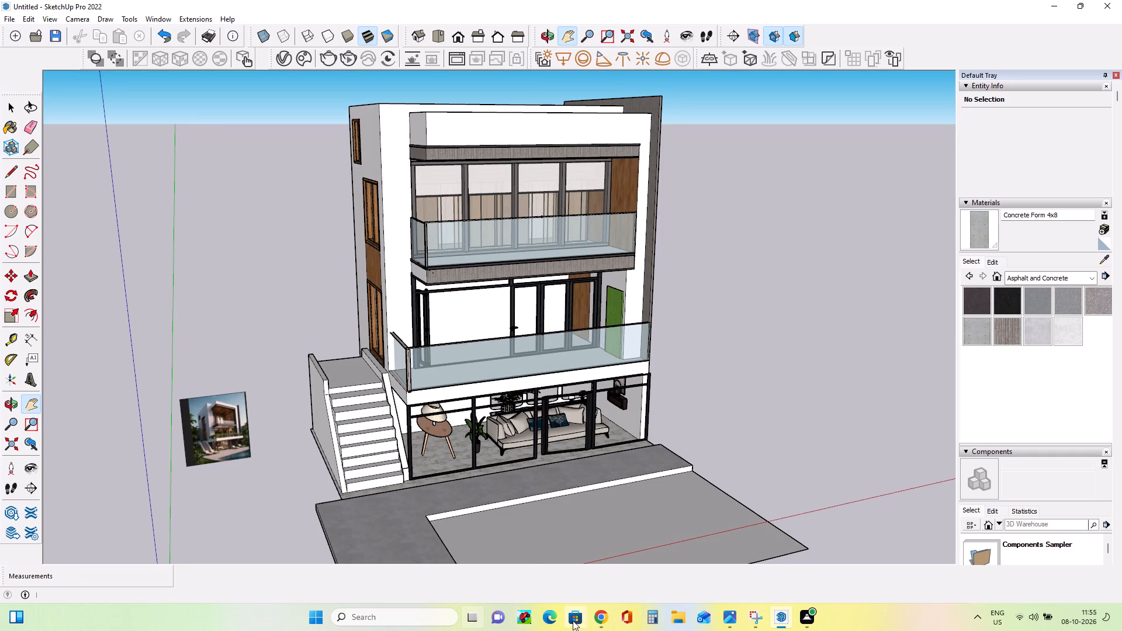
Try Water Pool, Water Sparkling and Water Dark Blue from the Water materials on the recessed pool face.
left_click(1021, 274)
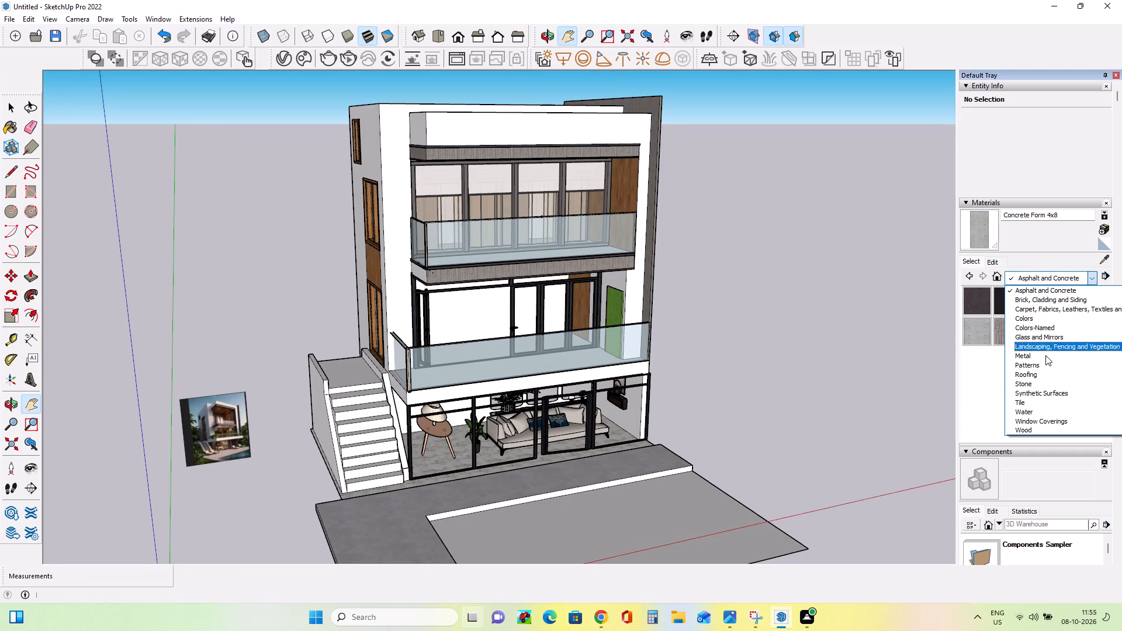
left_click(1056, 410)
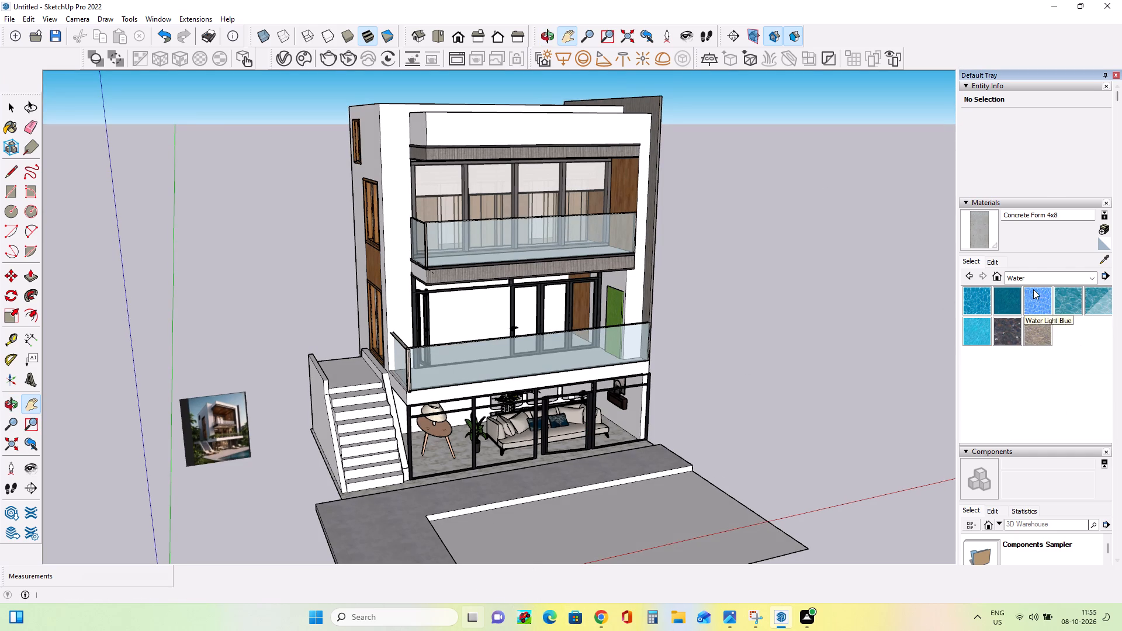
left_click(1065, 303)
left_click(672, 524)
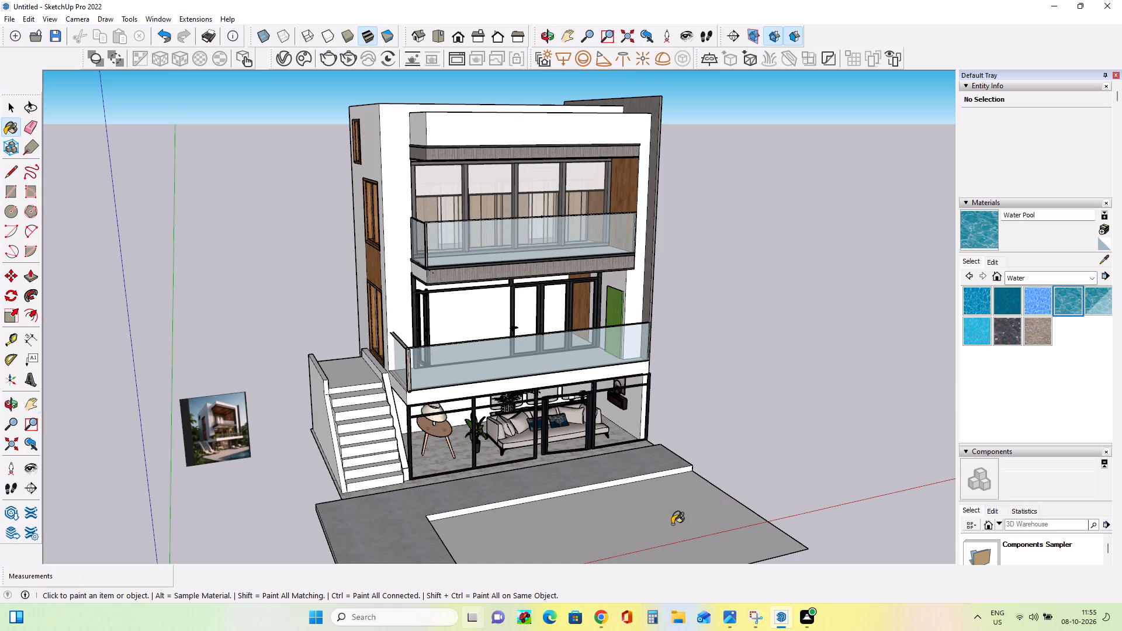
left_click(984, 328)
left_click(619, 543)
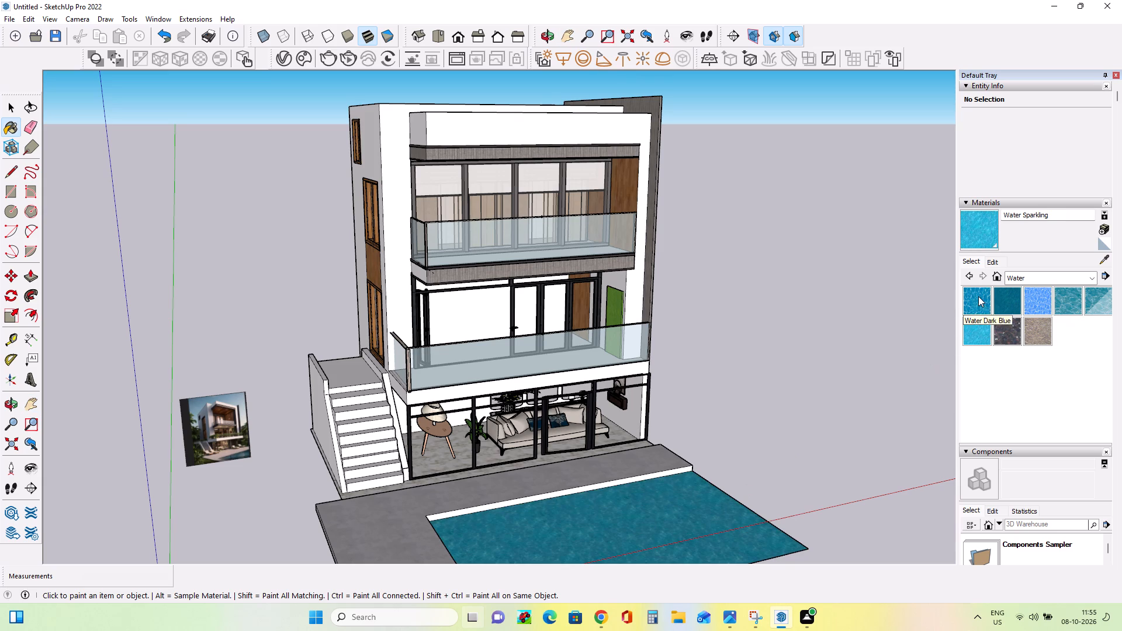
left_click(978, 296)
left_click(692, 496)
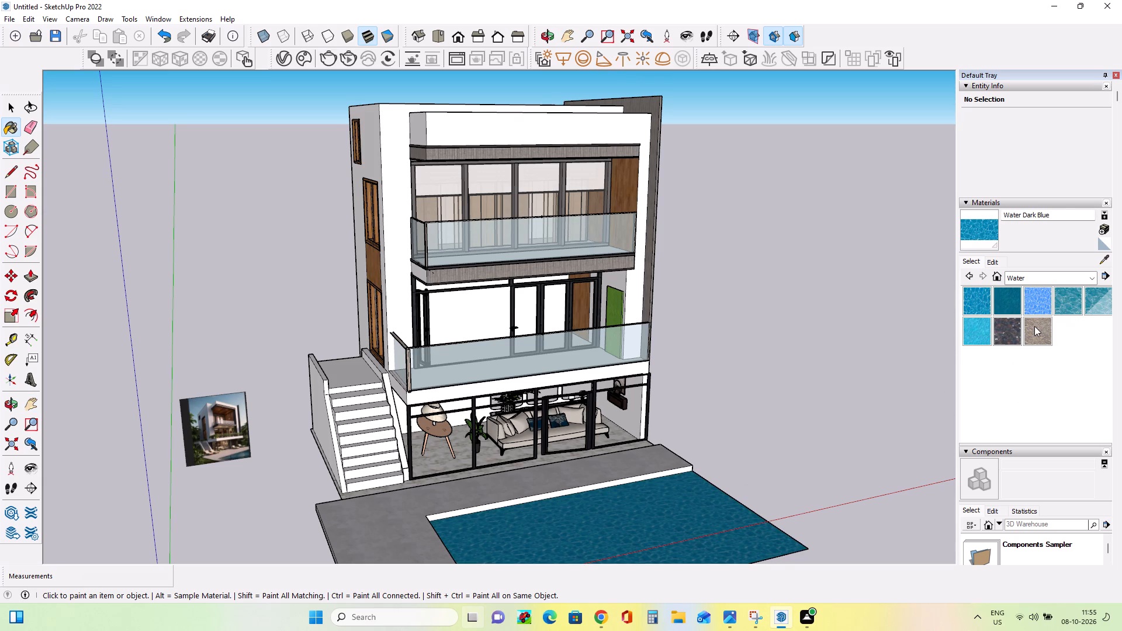
Paint the recessed pool face with Water Stream Shallow.
left_click(1034, 326)
left_click(669, 509)
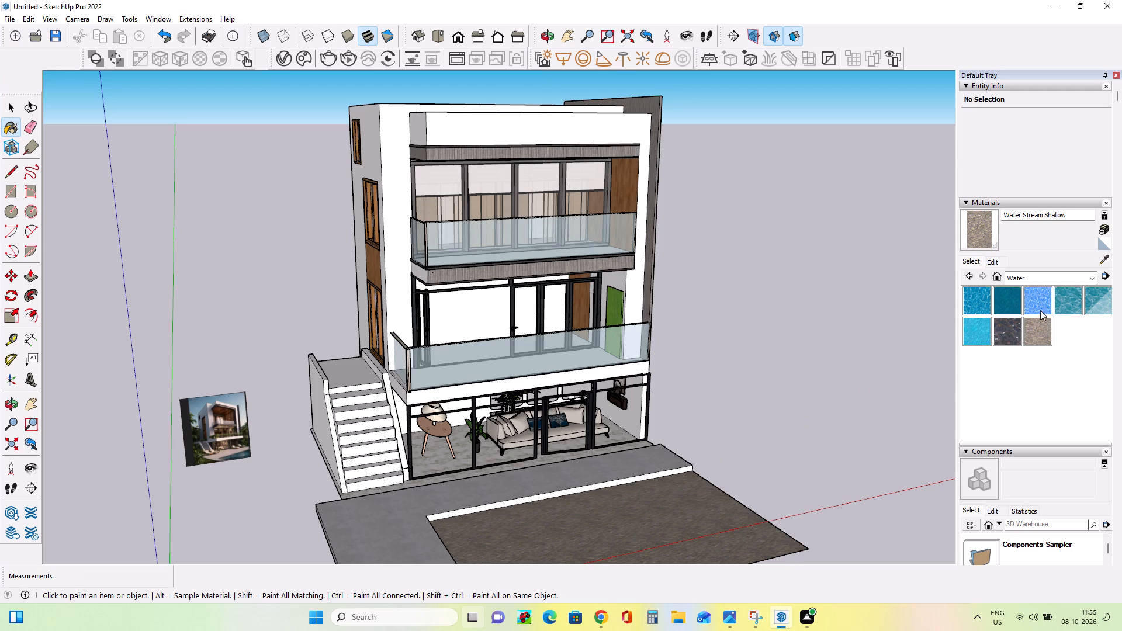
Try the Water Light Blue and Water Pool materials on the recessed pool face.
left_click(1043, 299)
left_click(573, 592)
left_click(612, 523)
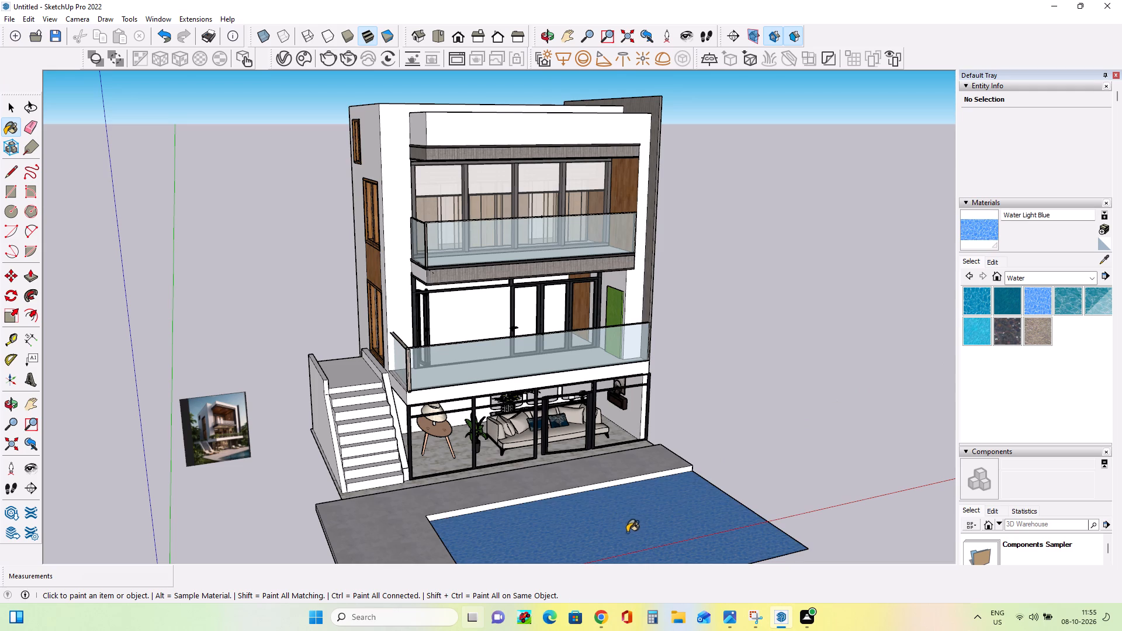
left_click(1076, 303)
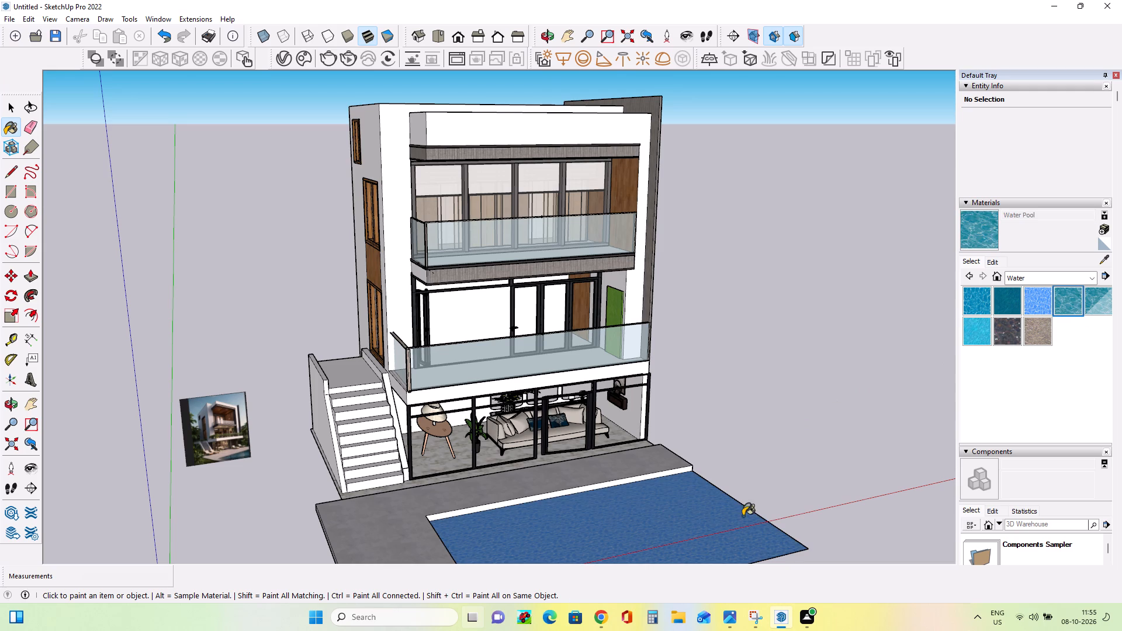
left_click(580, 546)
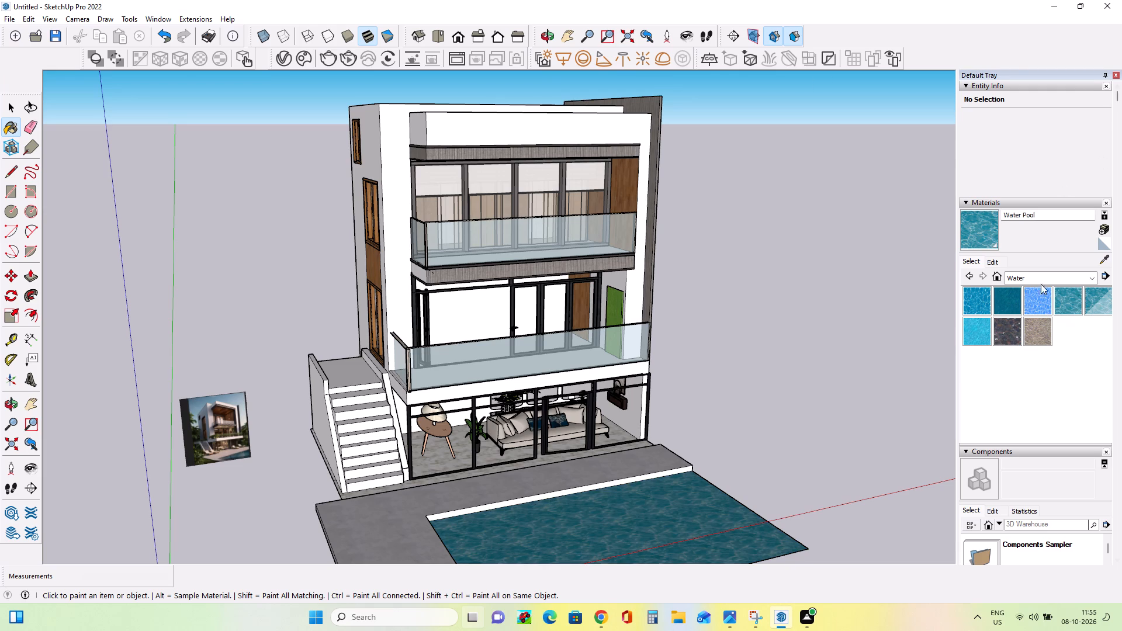
Paint the recessed pool face in the front yard with Water Sparkling.
left_click(984, 320)
left_click(599, 508)
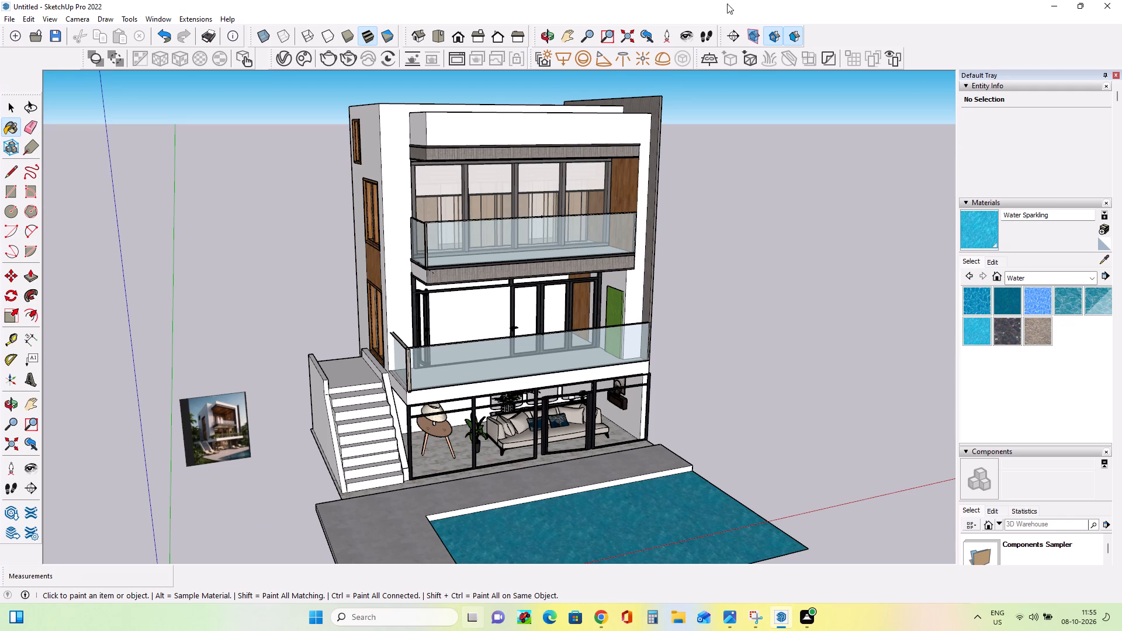
Switch to 3D Warehouse in Chrome and search the models for "swimming chairs".
left_click(597, 624)
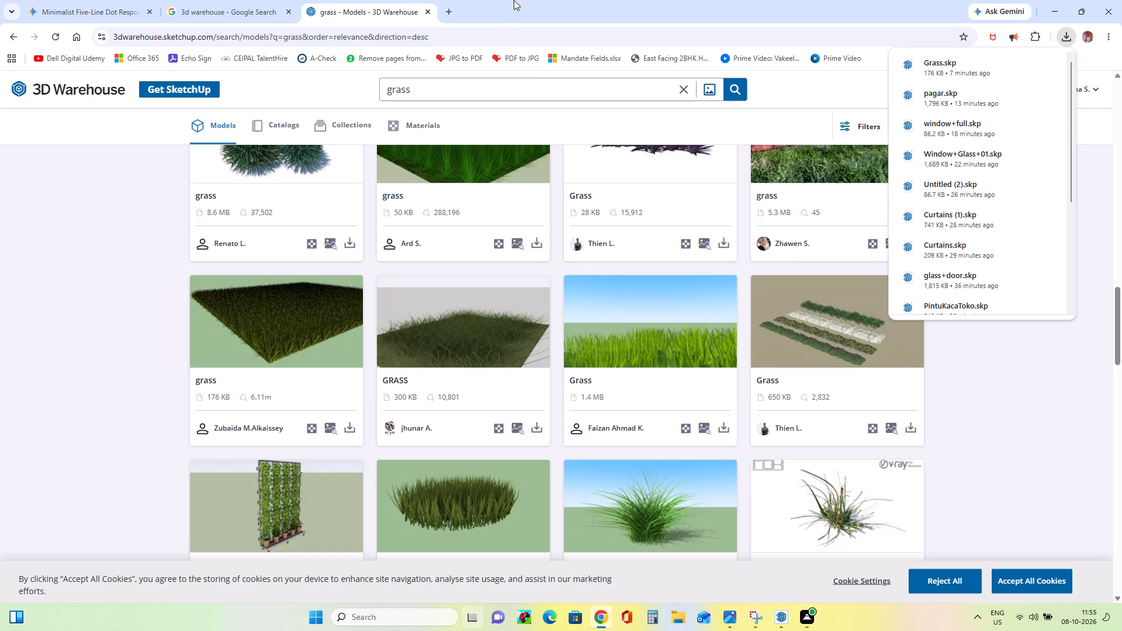
left_click(527, 89)
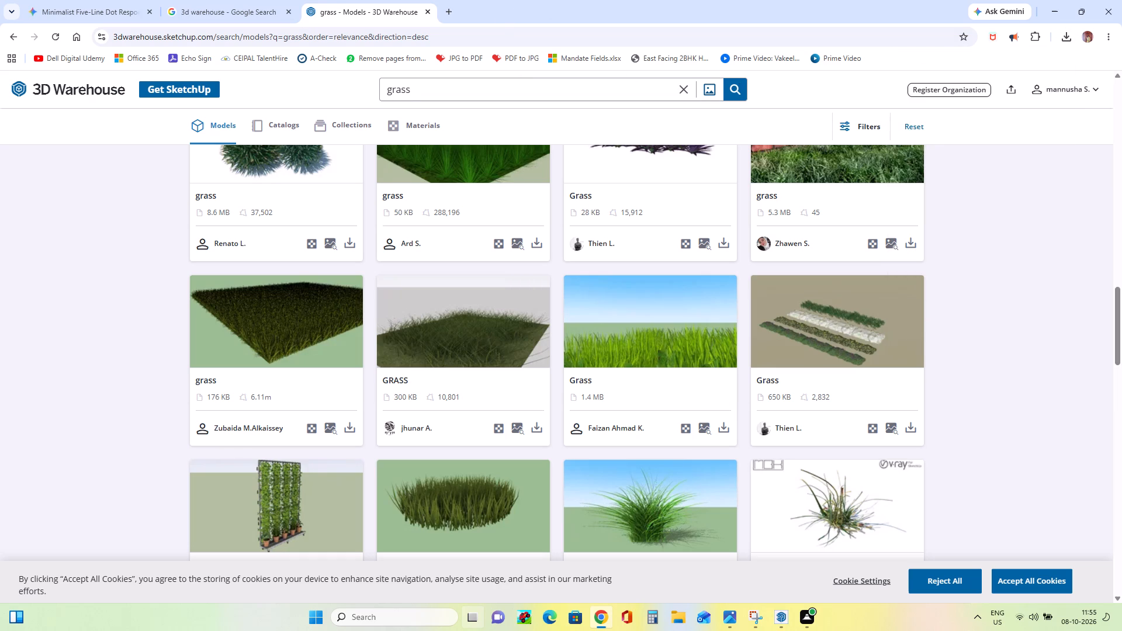
left_click(617, 95)
left_click(685, 92)
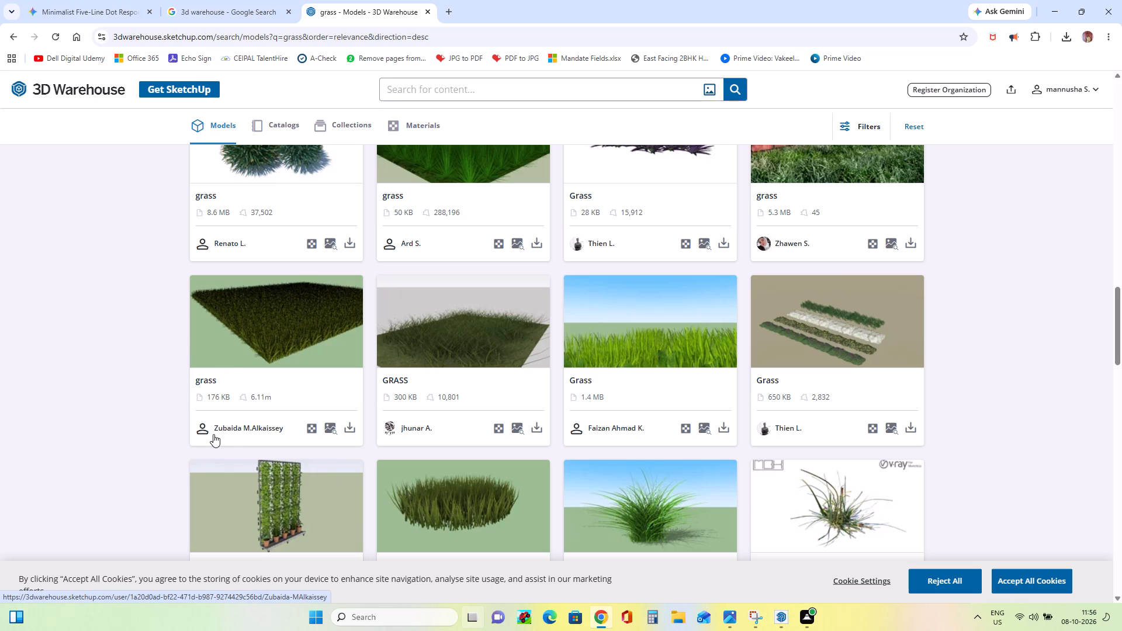
key("s")
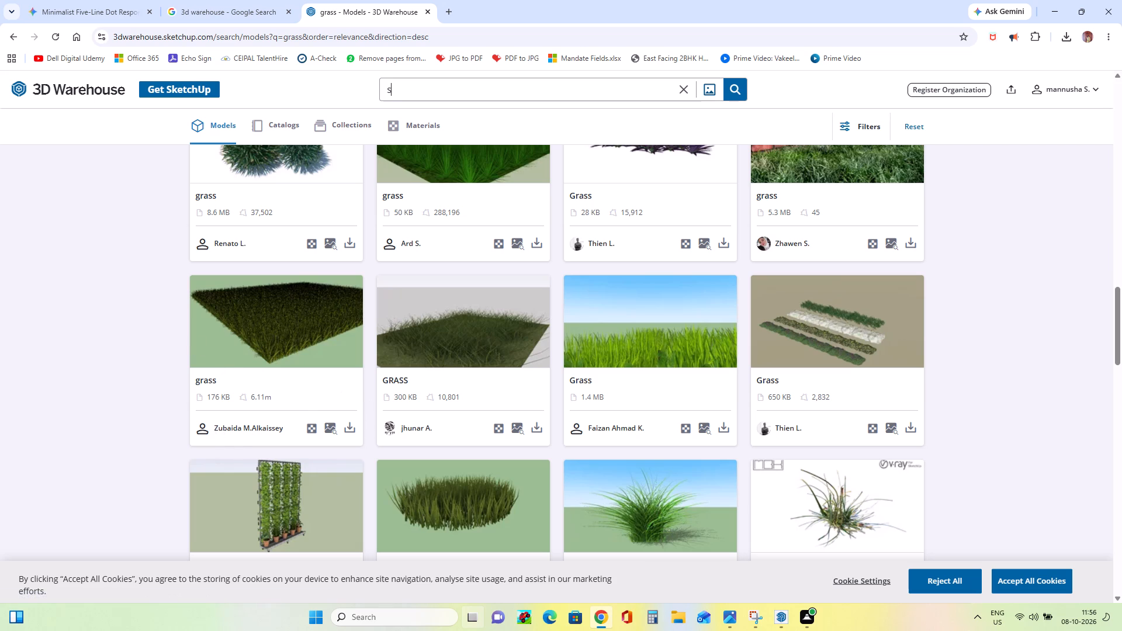
type("wimming")
key("space")
type("so")
key("f")
key("a")
key("BackSpace")
key("BackSpace")
key("BackSpace")
key("BackSpace")
type("chai")
key("r")
key("s")
key("Return")
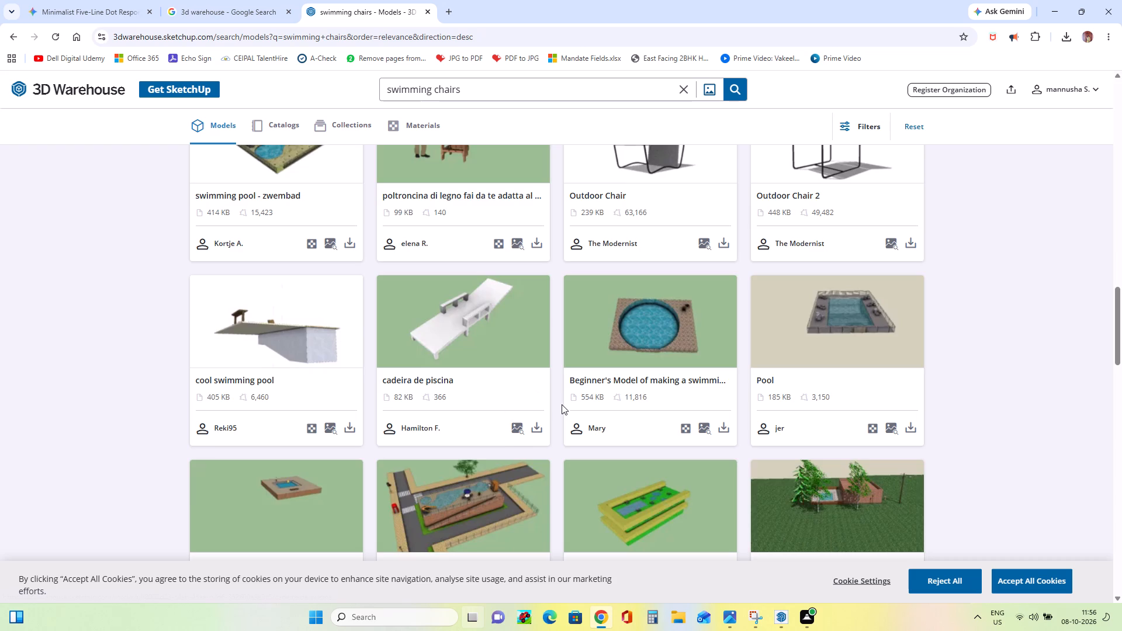
Find the 28 MB Swimming Pool Chair model with a pair of white reclining chairs and try to download it.
scroll(562, 404, "up", 5)
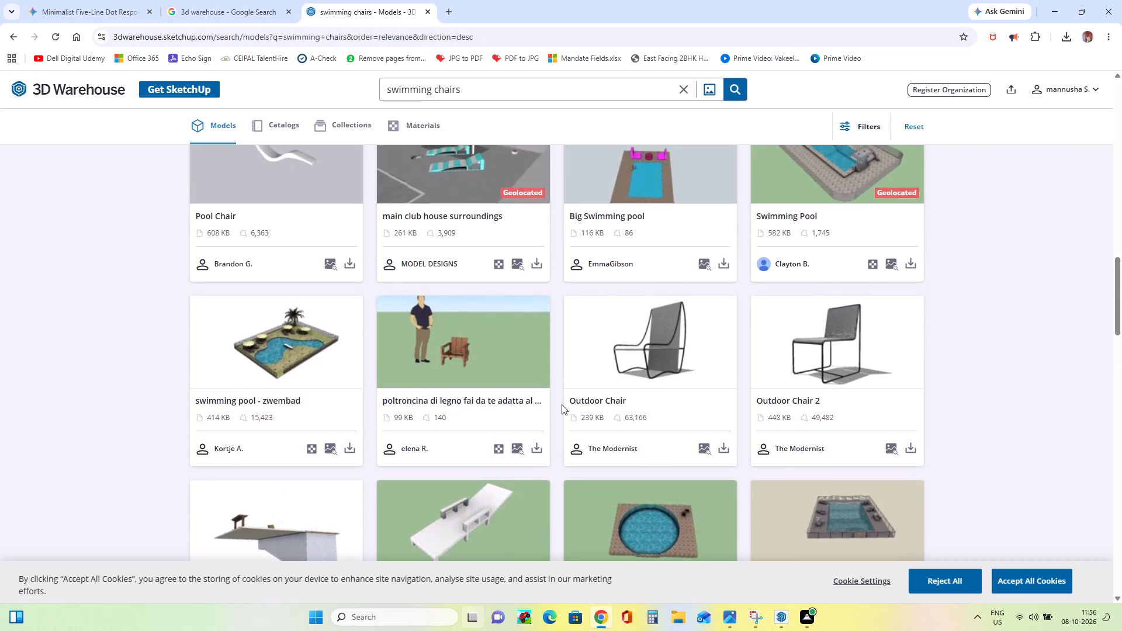
scroll(562, 404, "up", 5)
scroll(562, 404, "down", 3)
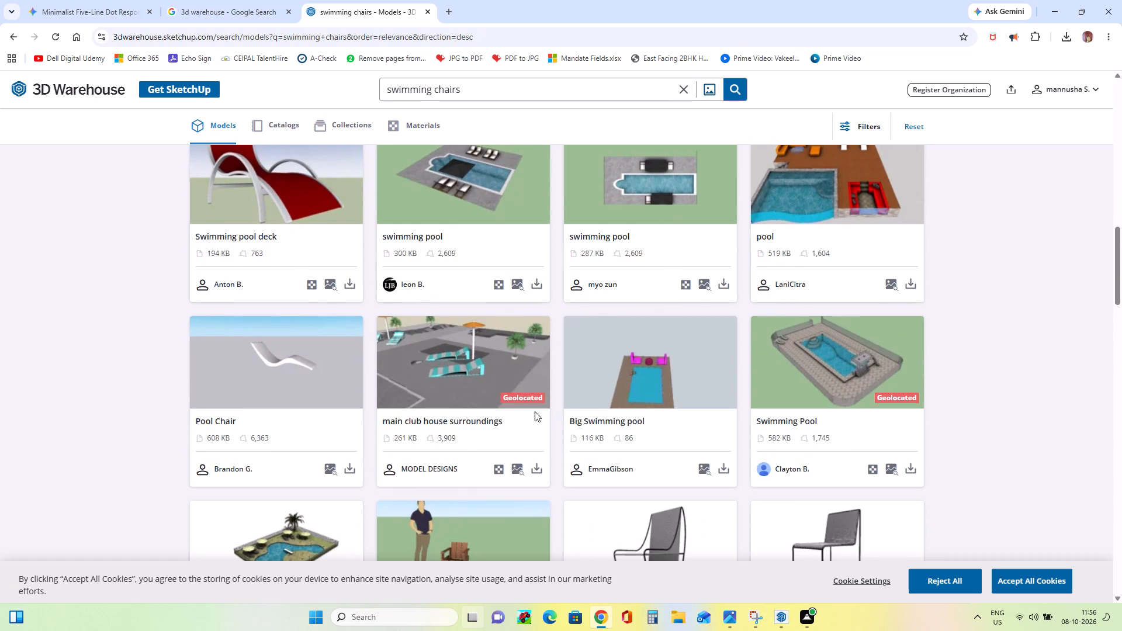
scroll(532, 411, "up", 1)
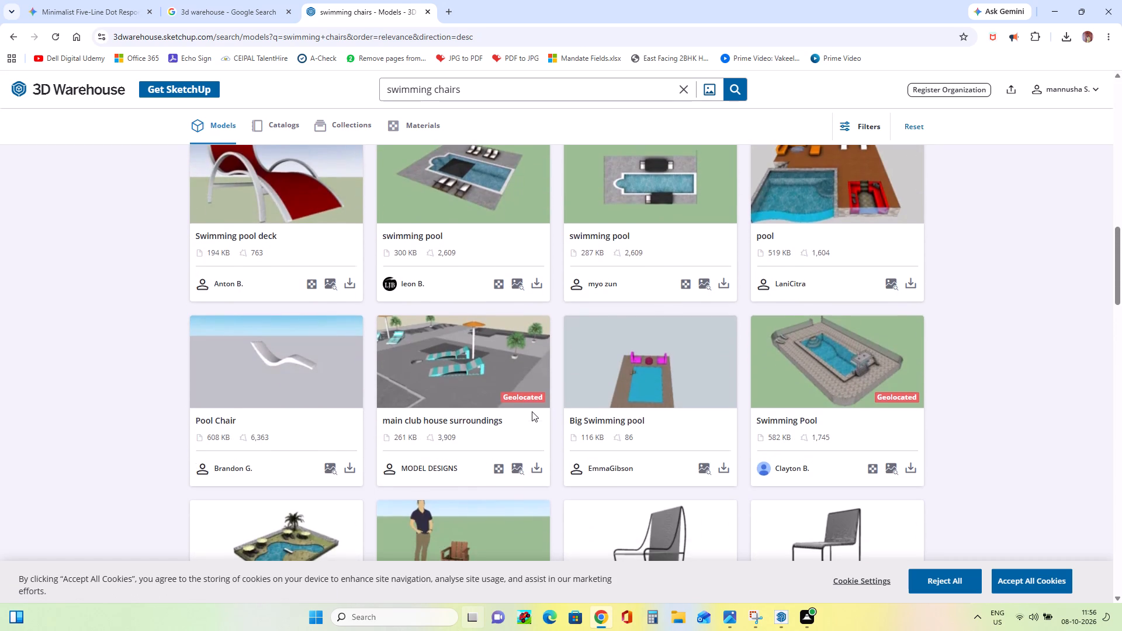
scroll(532, 411, "up", 2)
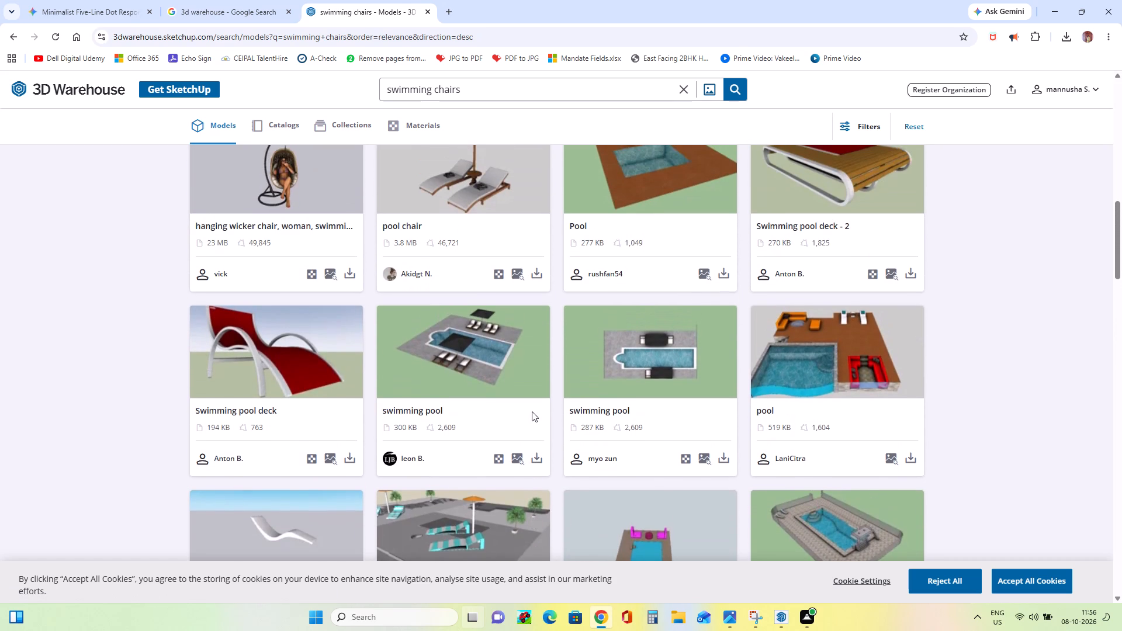
scroll(532, 411, "up", 2)
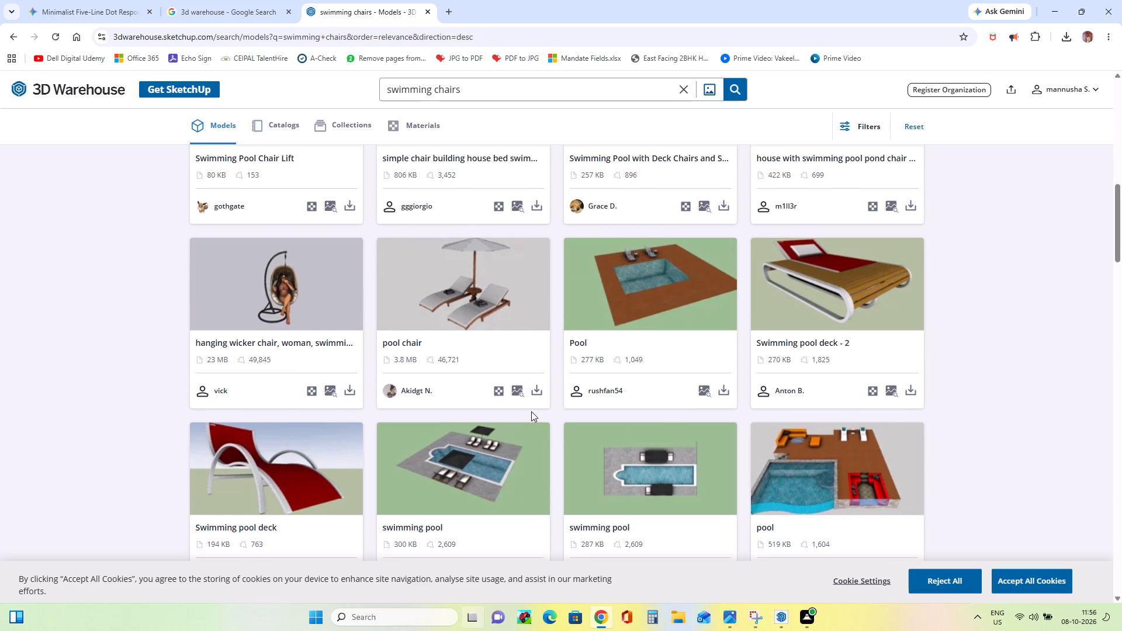
scroll(531, 411, "up", 7)
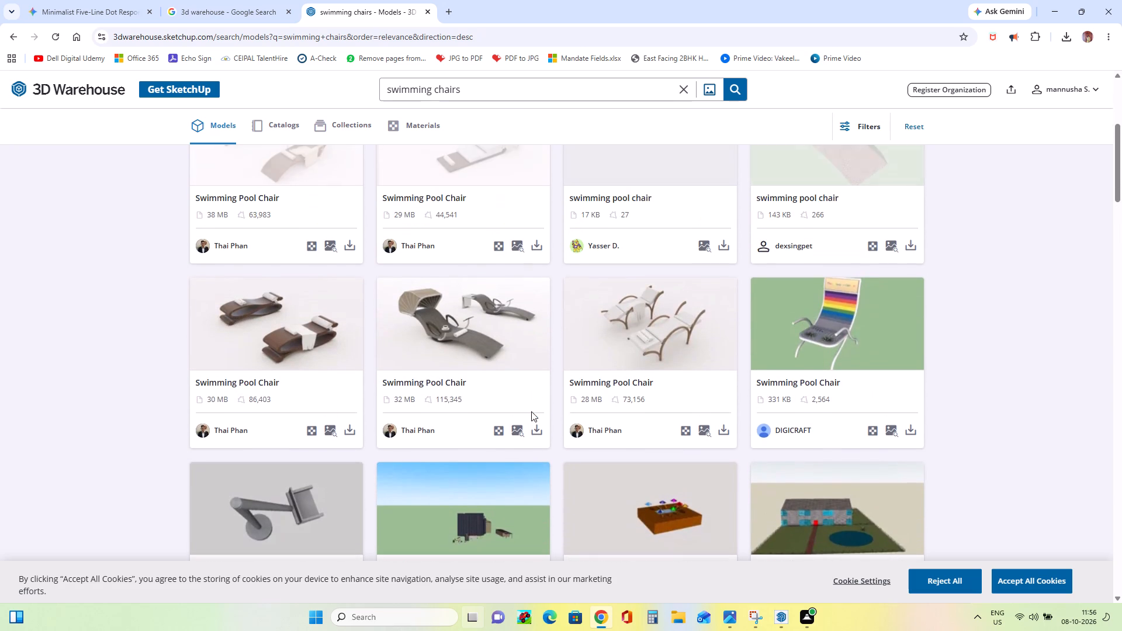
left_click(718, 429)
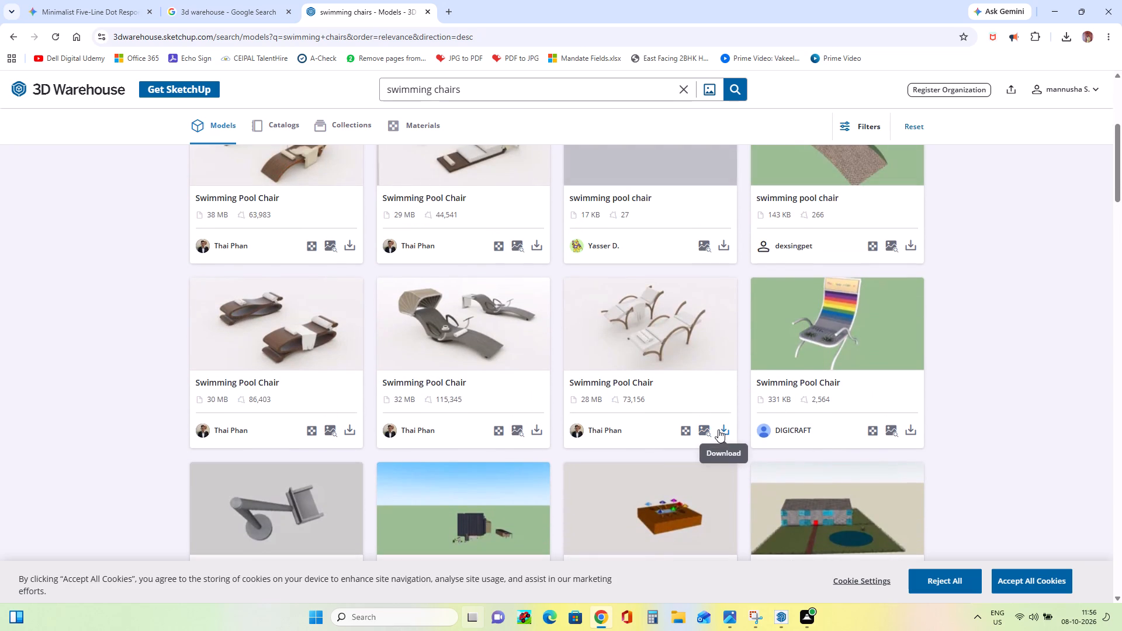
left_click(739, 458)
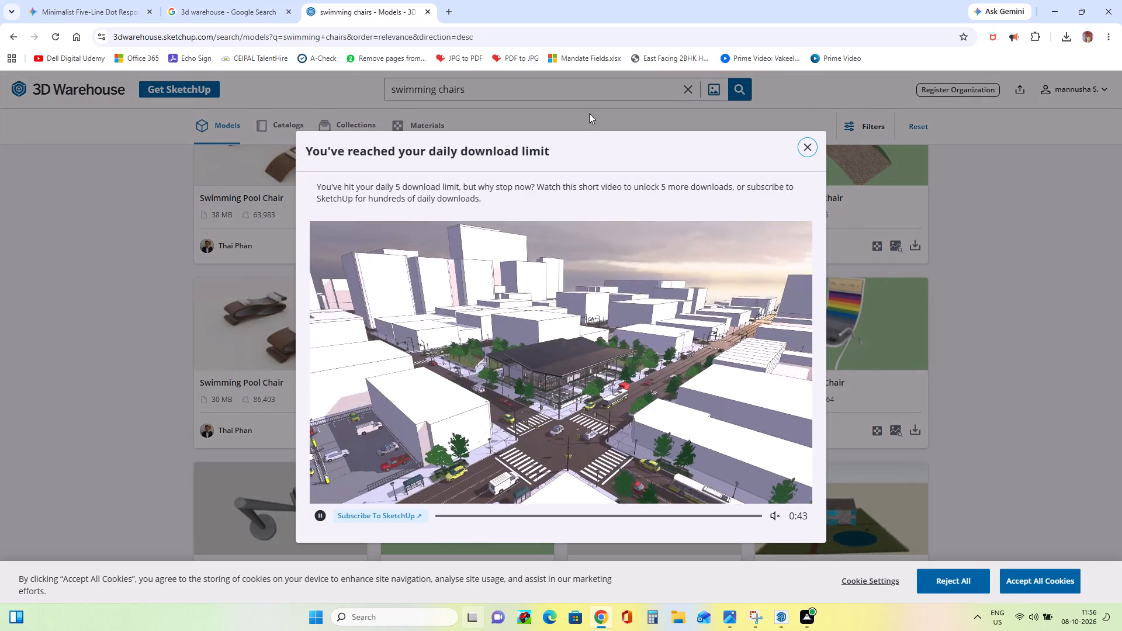
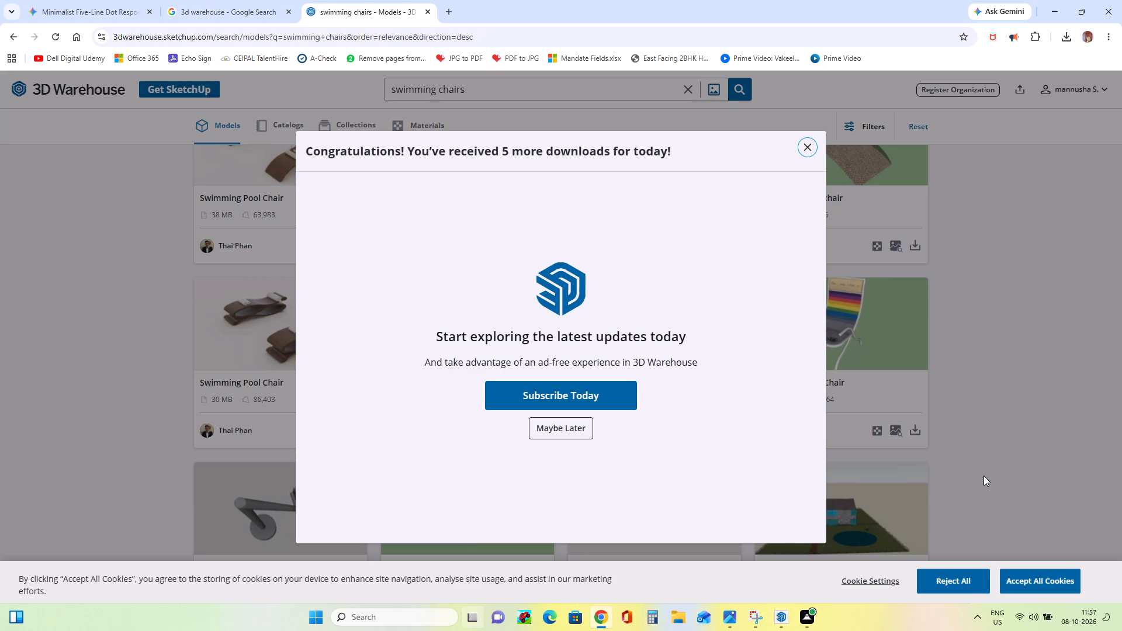
Download the 28 MB Swimming Pool Chair model with the pair of white reclining chairs and return to SketchUp.
left_click(808, 149)
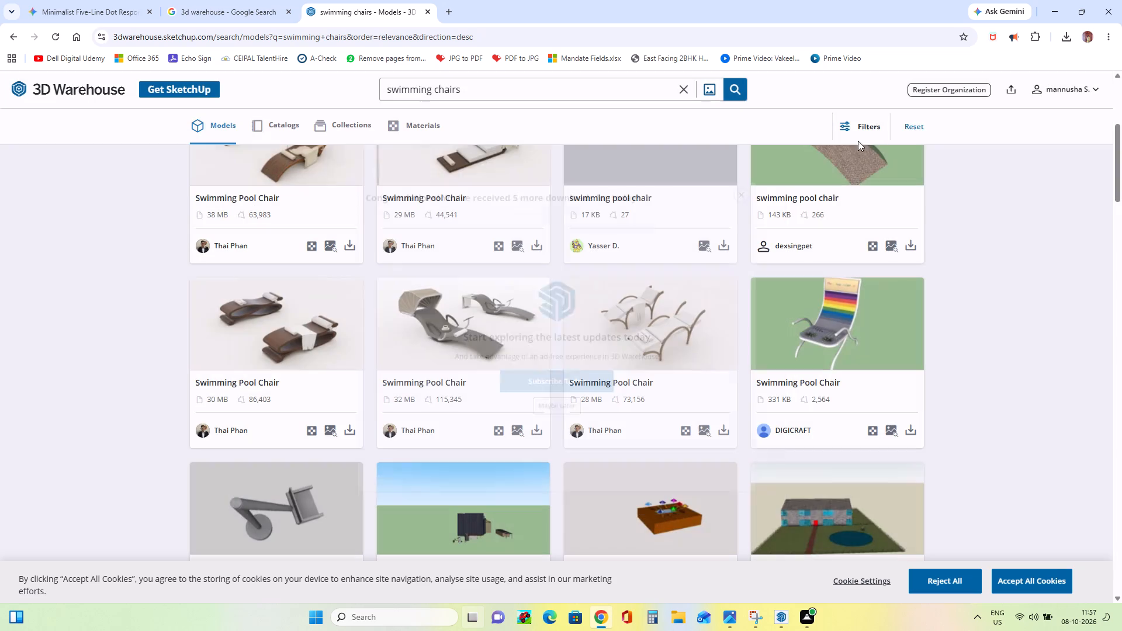
left_click(722, 425)
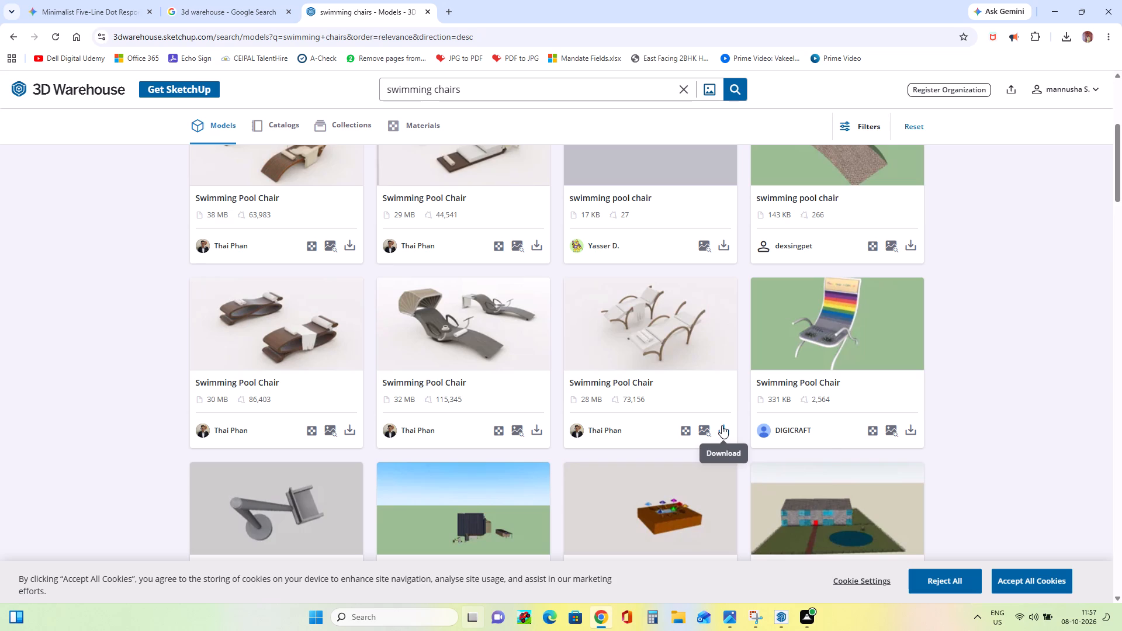
left_click(733, 456)
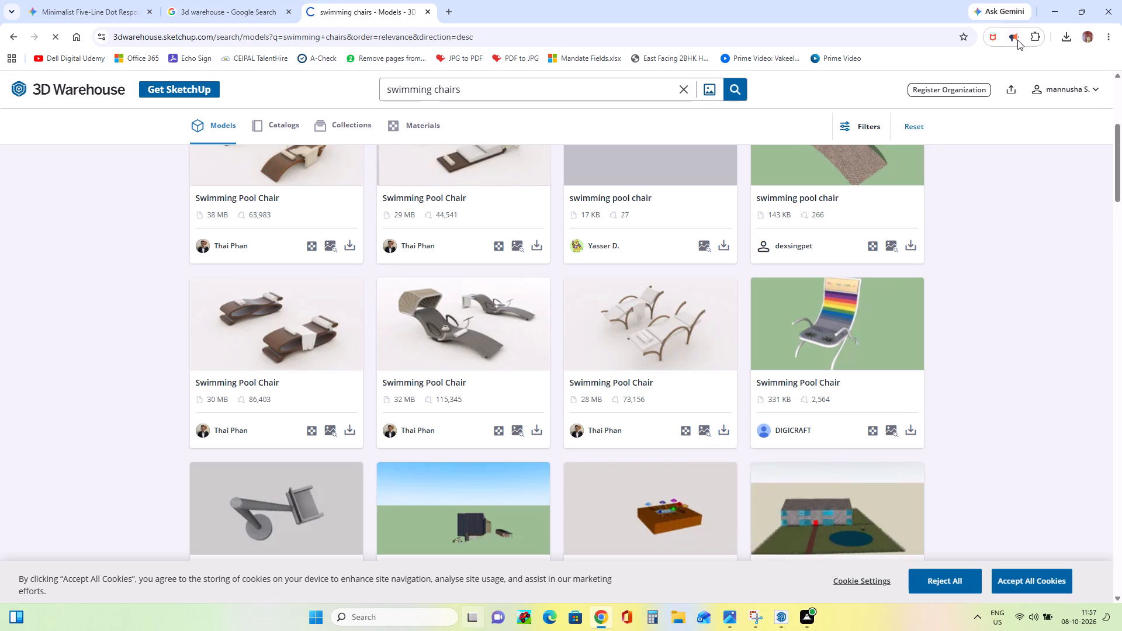
left_click(1057, 12)
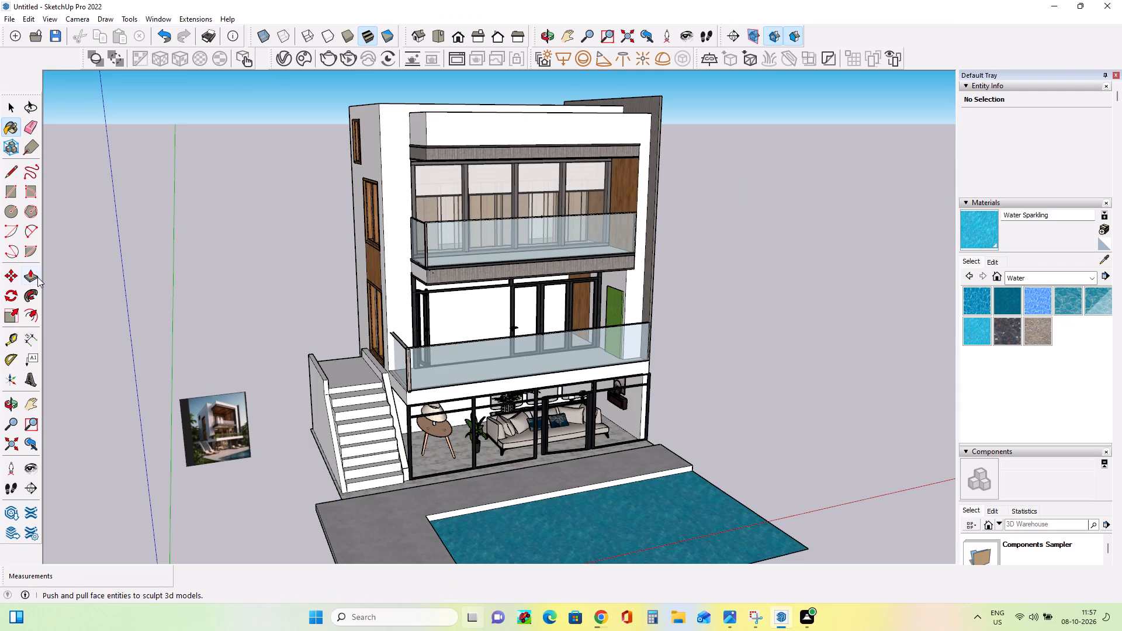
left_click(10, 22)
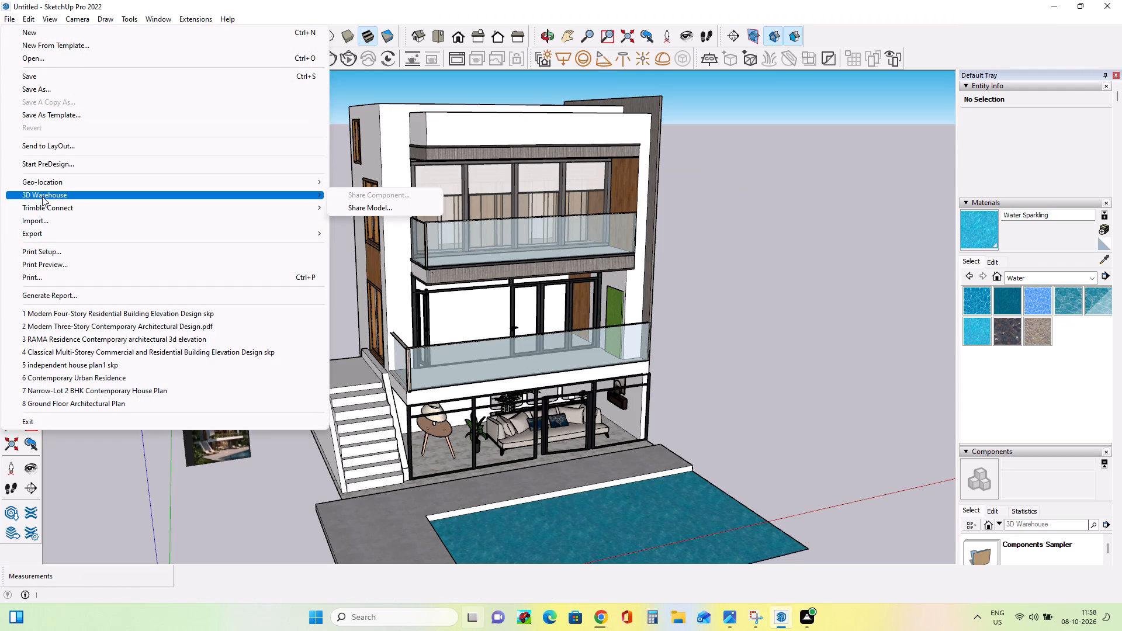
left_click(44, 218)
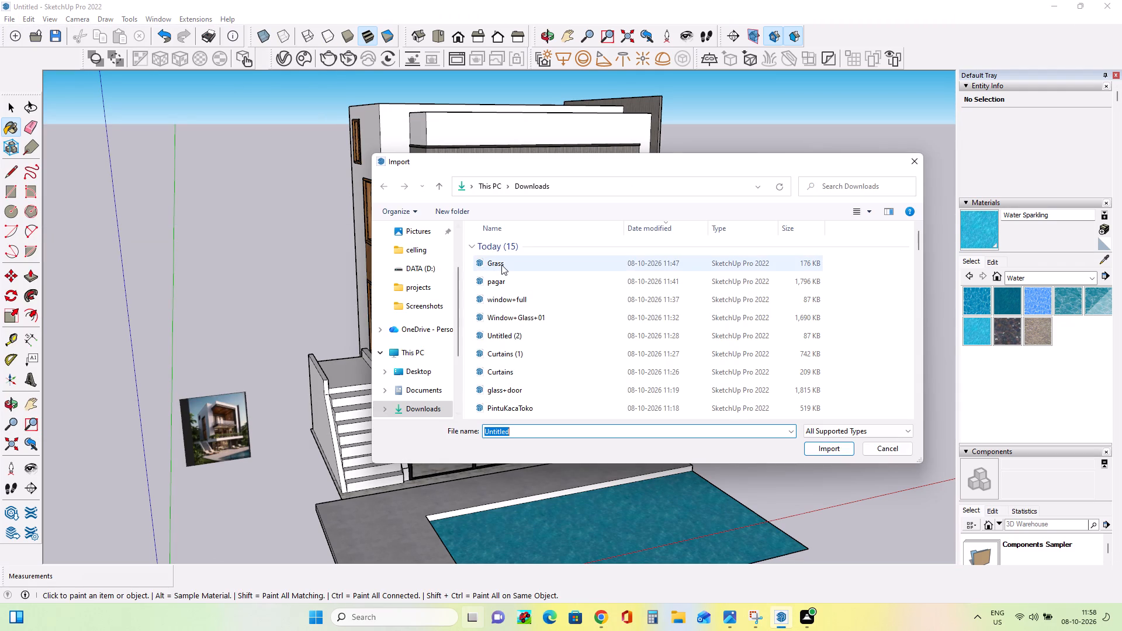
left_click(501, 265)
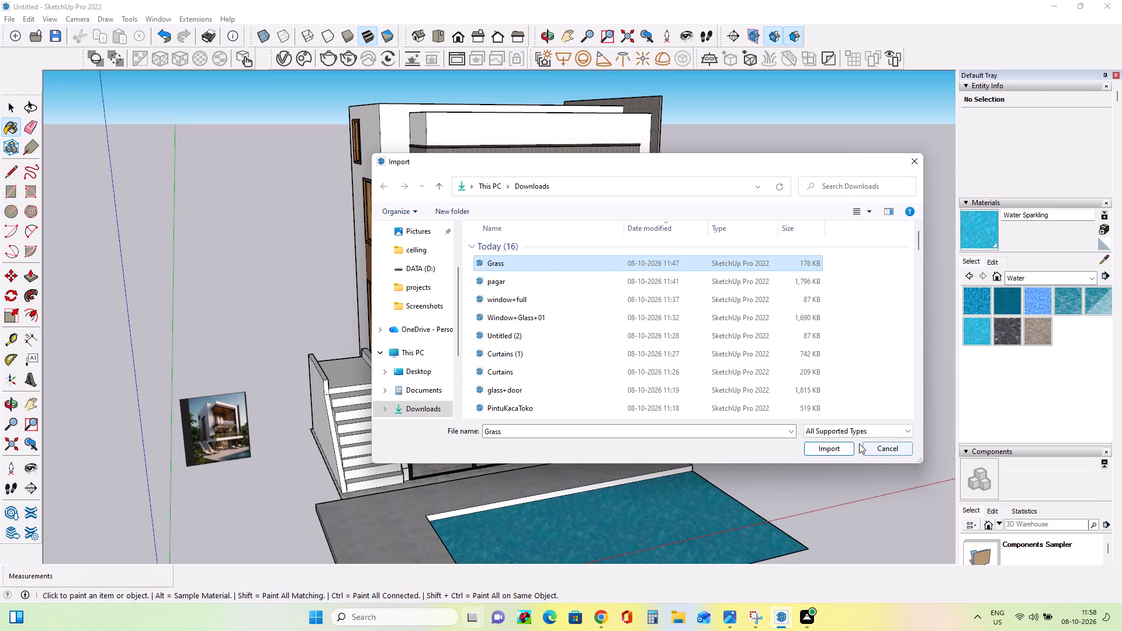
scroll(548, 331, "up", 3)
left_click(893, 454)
Import the downloaded SB4 chair model and place it on the open ground beside the house.
scroll(910, 461, "up", 1)
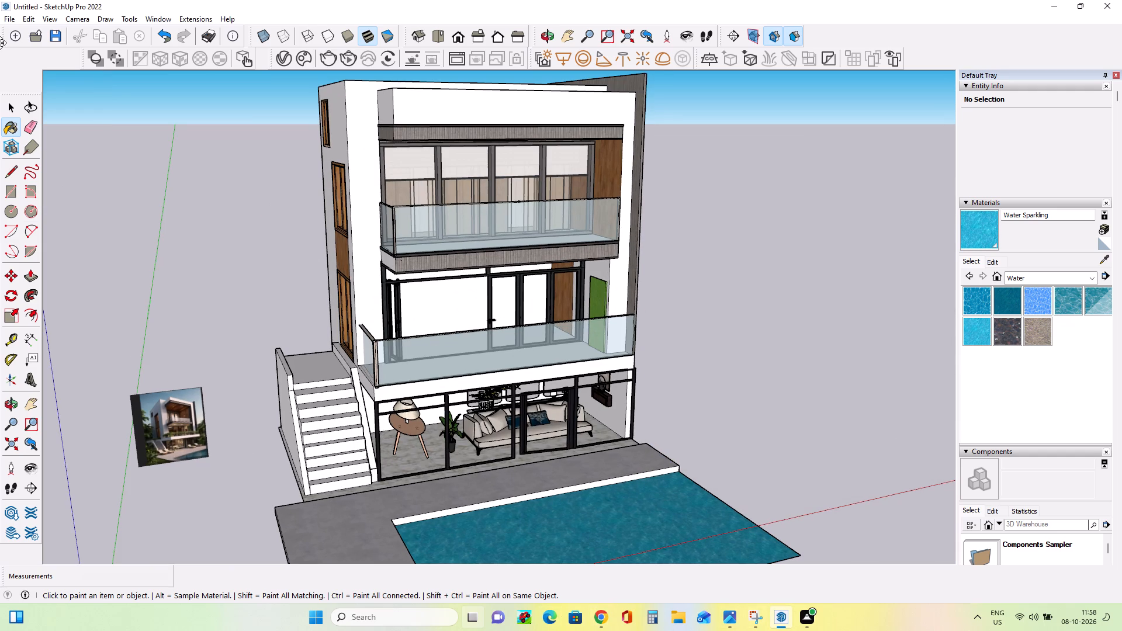
left_click(8, 18)
left_click(80, 225)
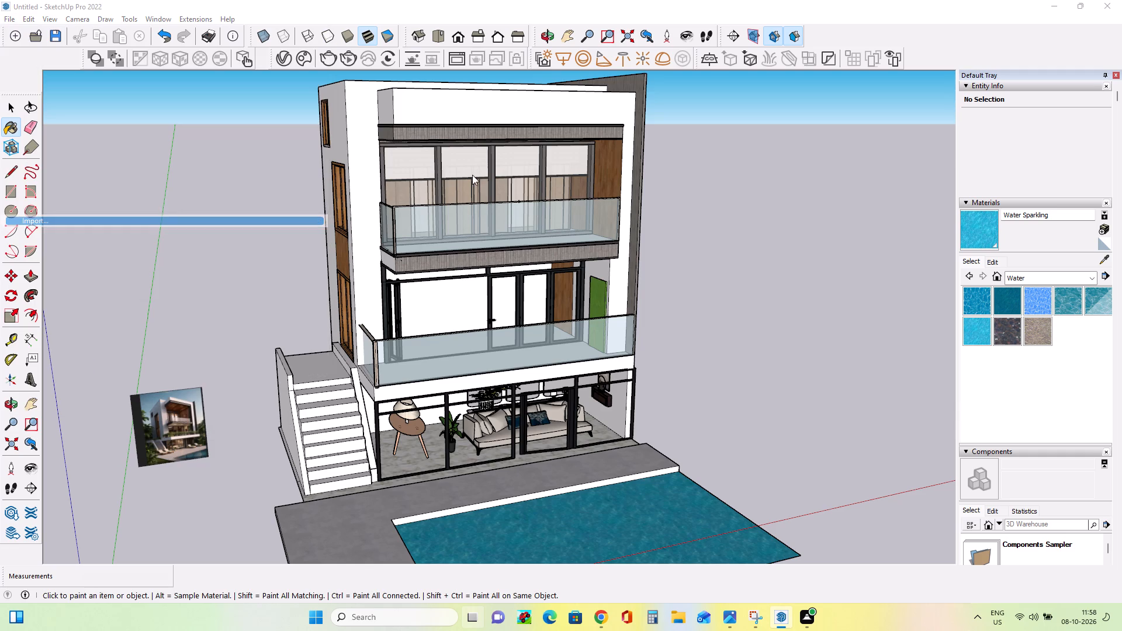
left_click(547, 261)
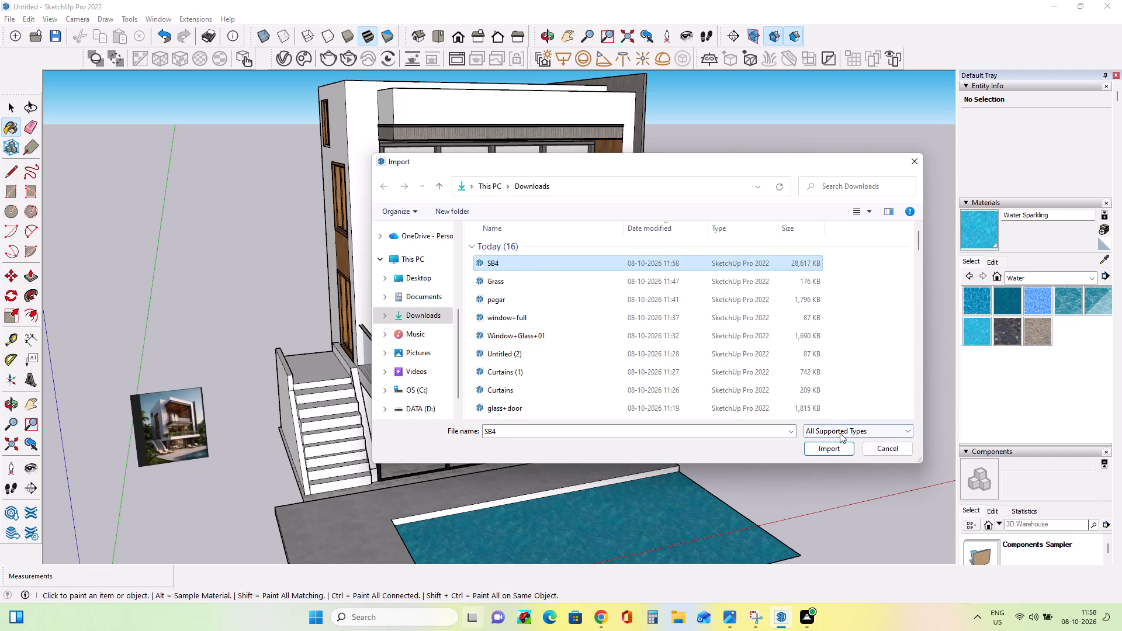
left_click(839, 450)
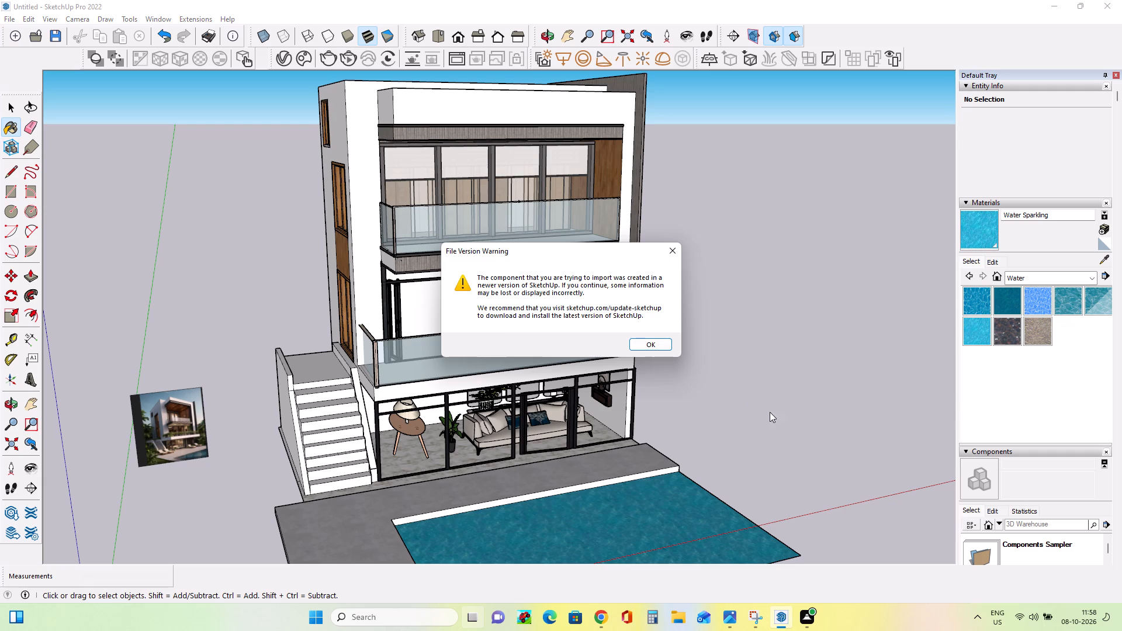
left_click(667, 344)
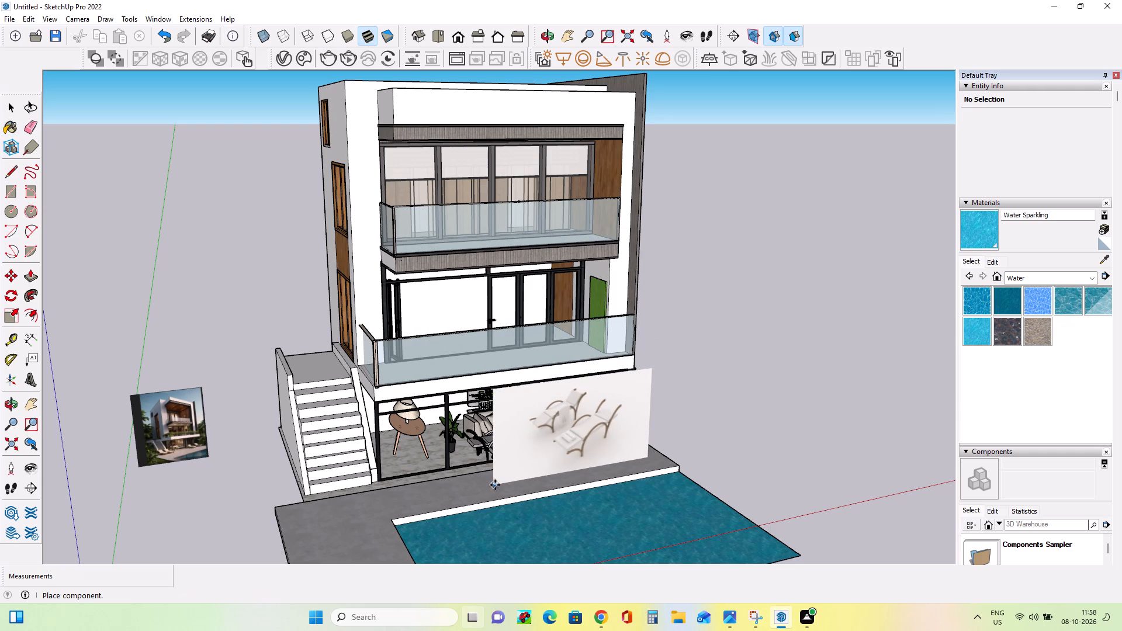
left_click(776, 400)
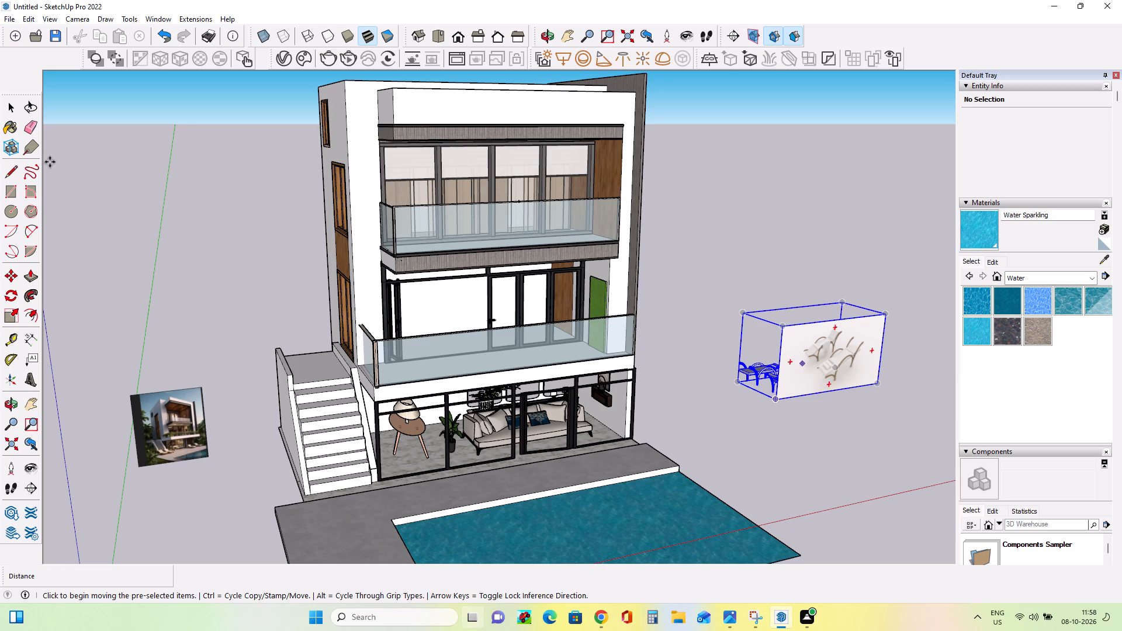
Explode the imported chair component and delete its preview image panel, keeping only the two reclining chairs.
left_click(16, 113)
left_click(805, 350)
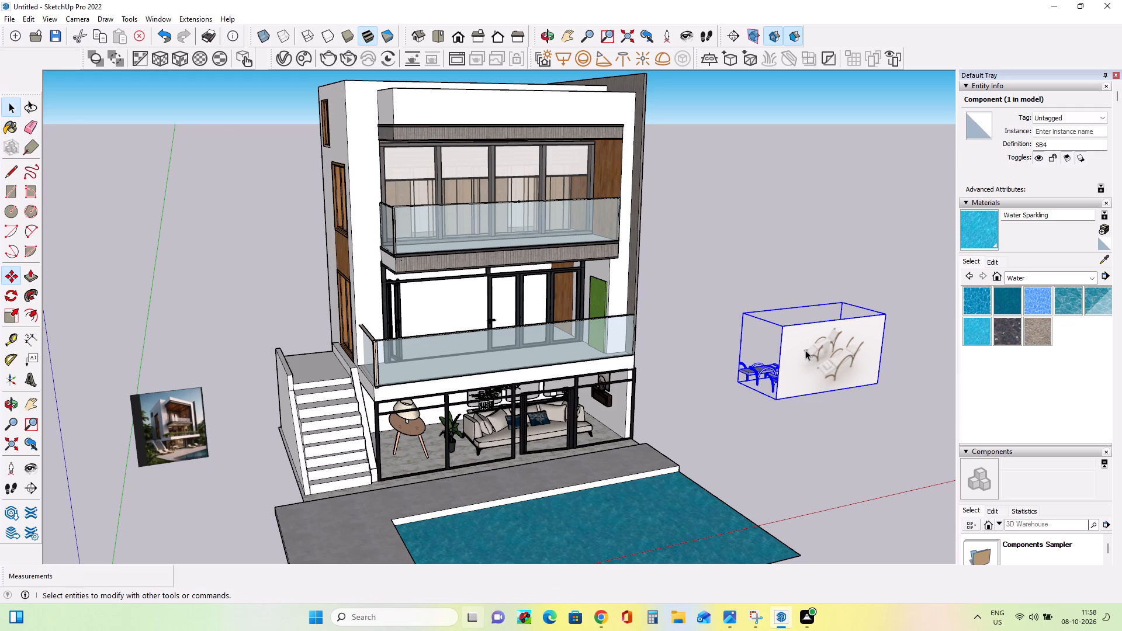
right_click(805, 350)
right_click(805, 350)
right_click(806, 350)
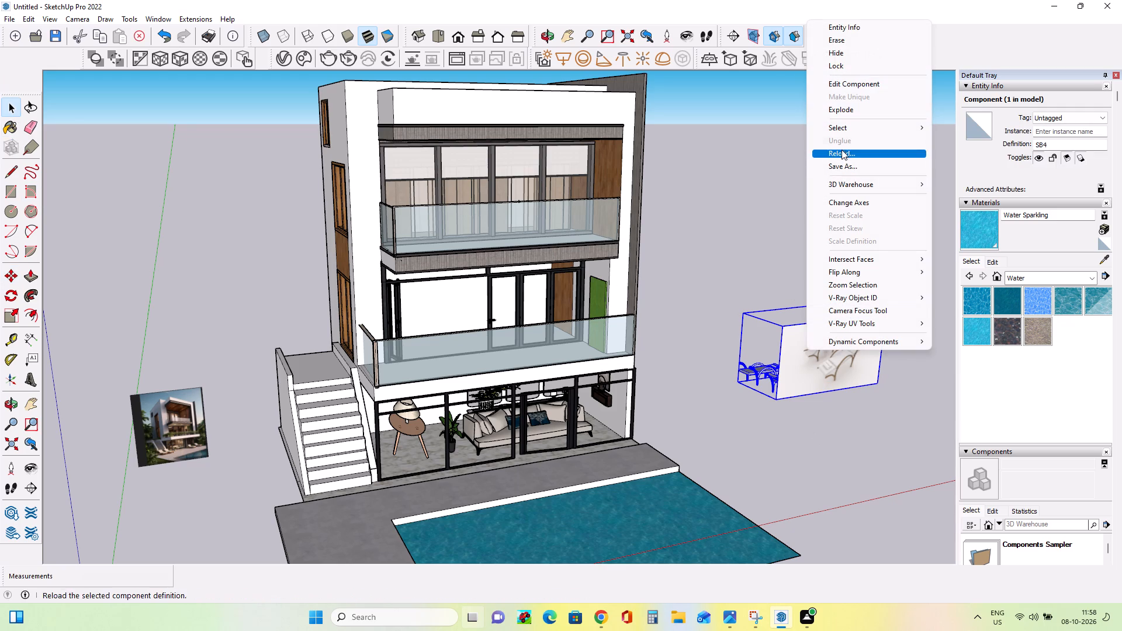
left_click(843, 109)
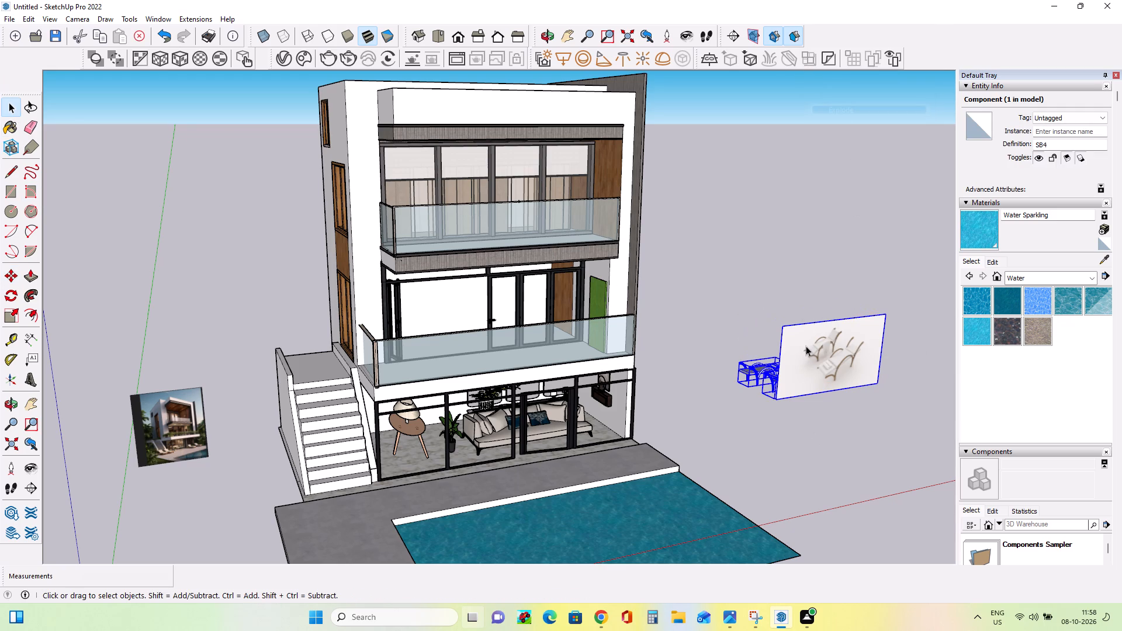
left_click(806, 346)
key("Delete")
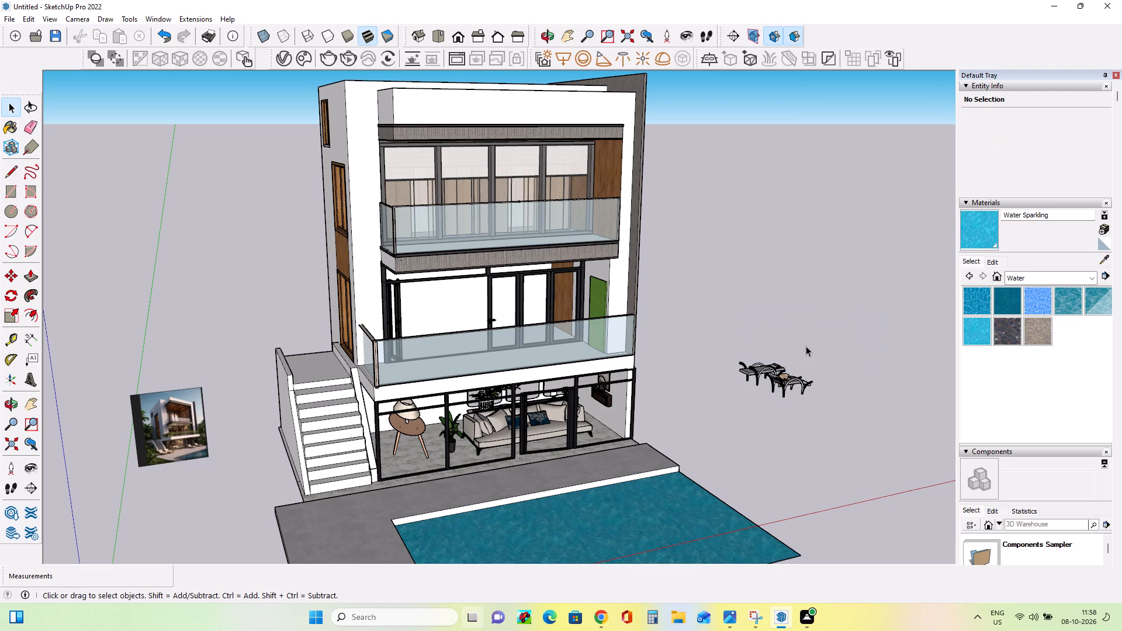
Select both reclining chairs and rotate them together 90 degrees on the ground plane.
left_click(785, 380)
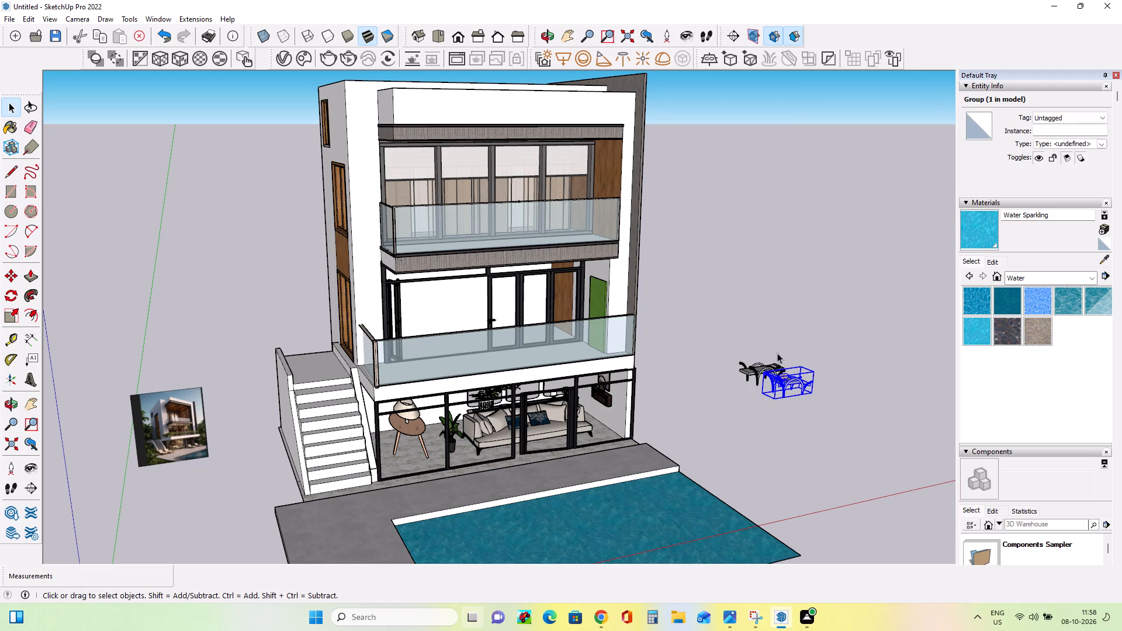
left_click(748, 364)
left_click(790, 386, "ctrl")
left_click(11, 294, "ctrl")
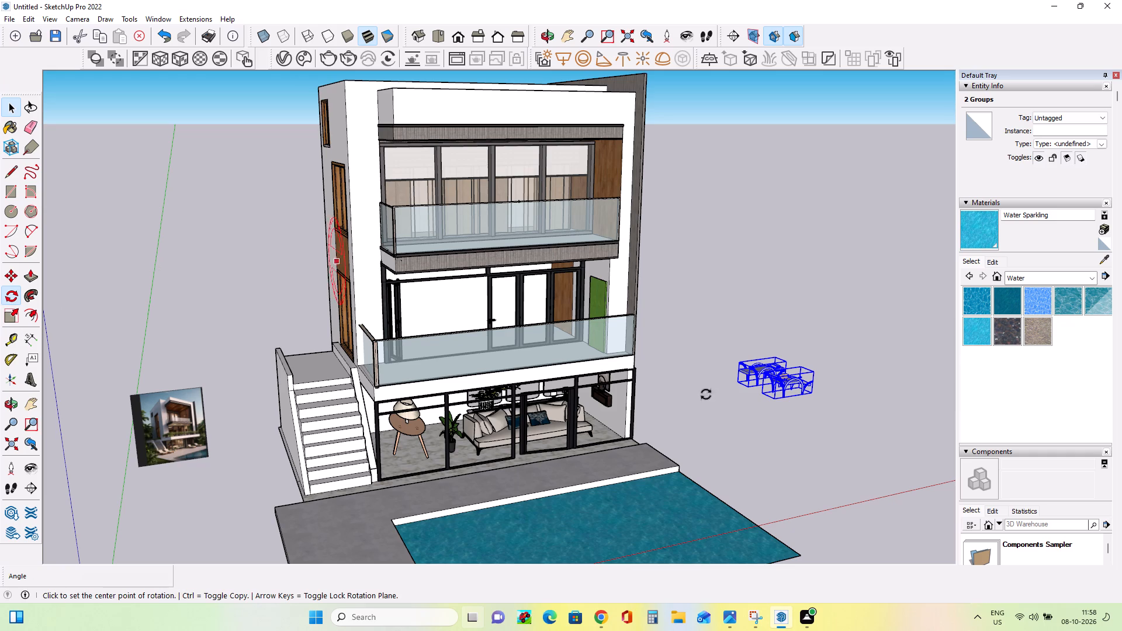
left_click(840, 419, "ctrl")
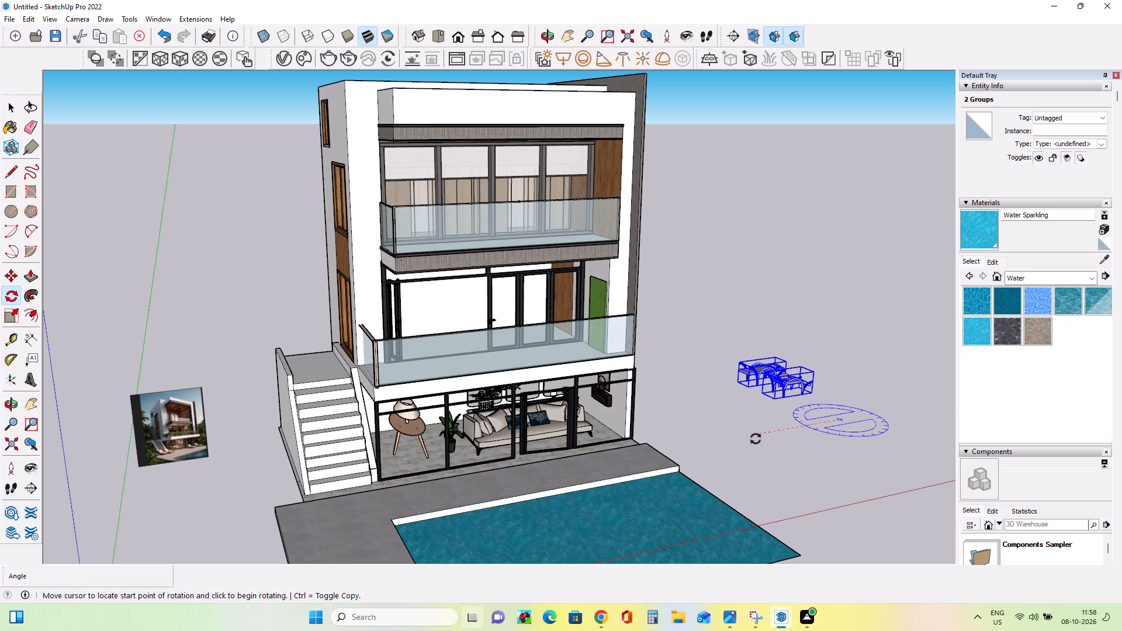
left_click(756, 439, "ctrl")
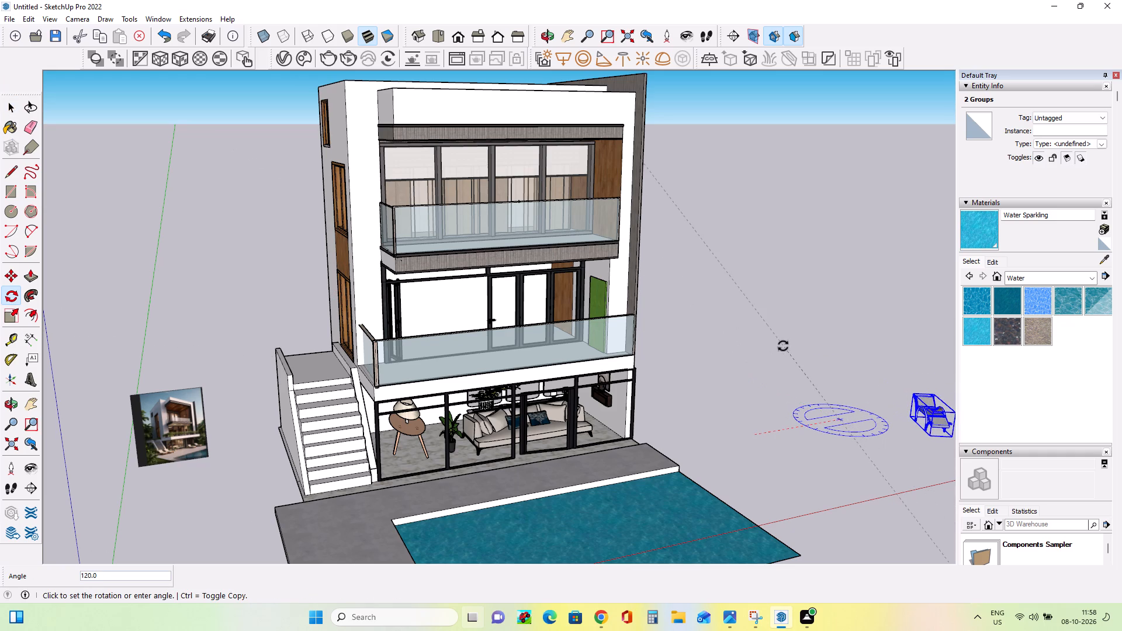
left_click(756, 375)
Move both chairs about 78' 8" onto the concrete walkway at the foot of the exterior stairs.
scroll(719, 412, "down", 6)
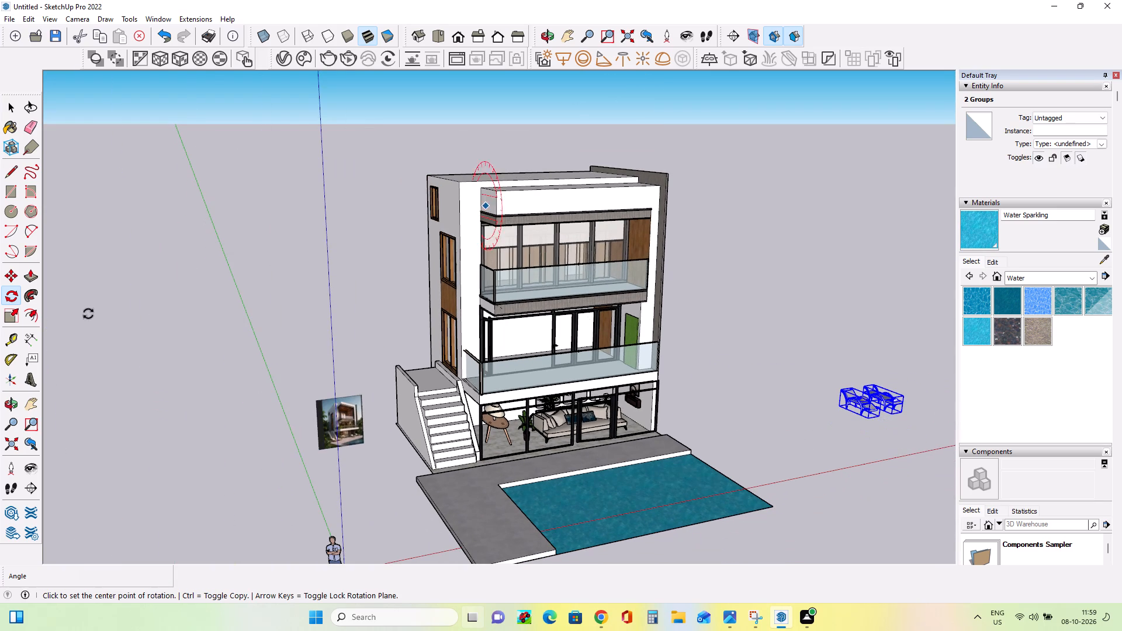
left_click(12, 281)
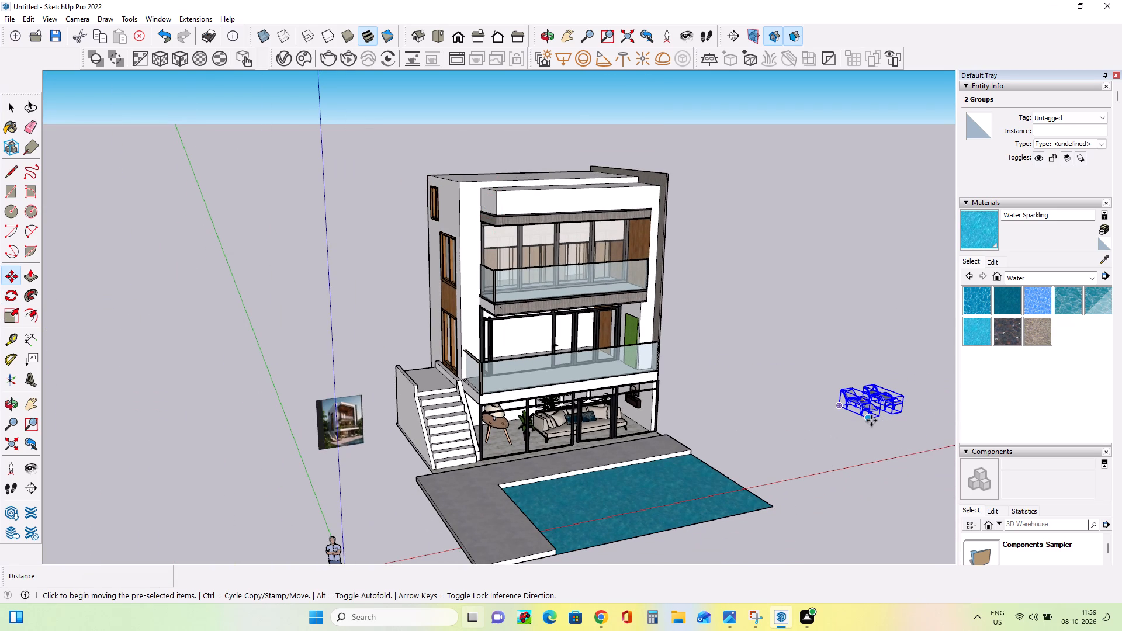
left_click(871, 421)
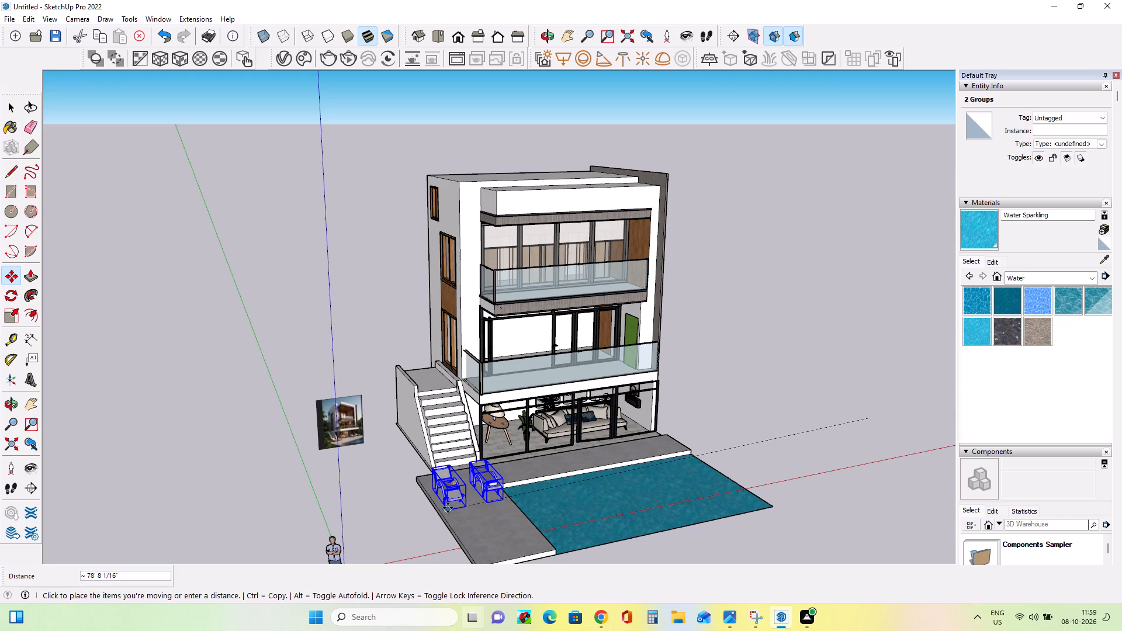
left_click(448, 507)
Shift both chairs about 4' across the walkway, closer to the exterior stairs.
middle_click_drag(491, 508, 501, 546)
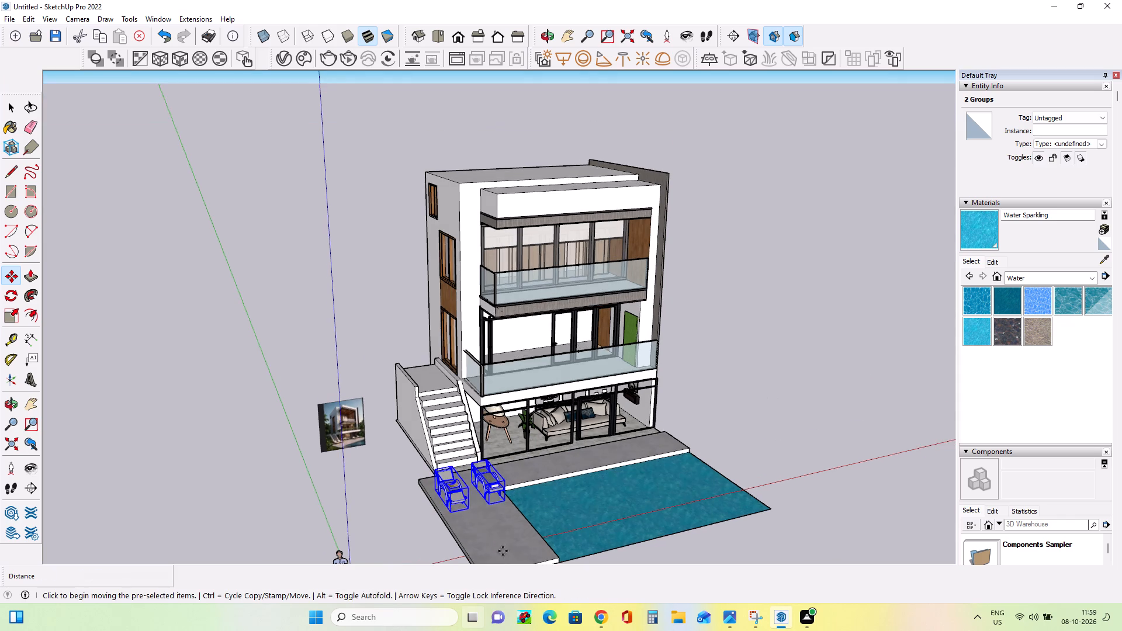
middle_click_drag(503, 551, 508, 568)
scroll(482, 510, "up", 6)
scroll(482, 510, "down", 1)
scroll(482, 510, "up", 1)
middle_click_drag(471, 523, 538, 524)
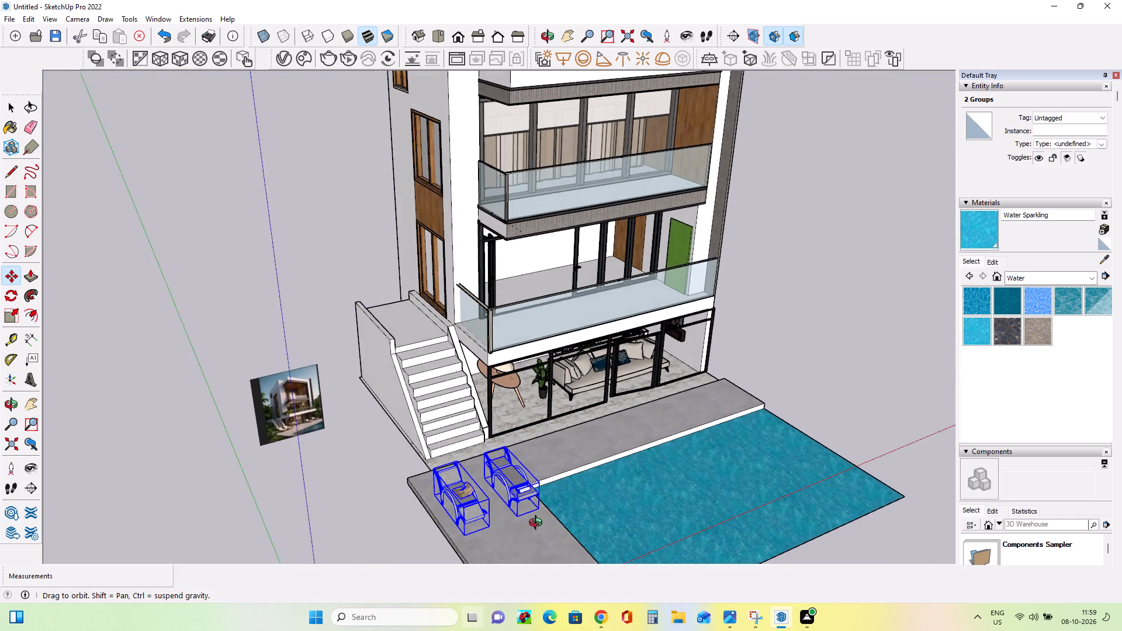
middle_click_drag(538, 524, 546, 519)
left_click(470, 499)
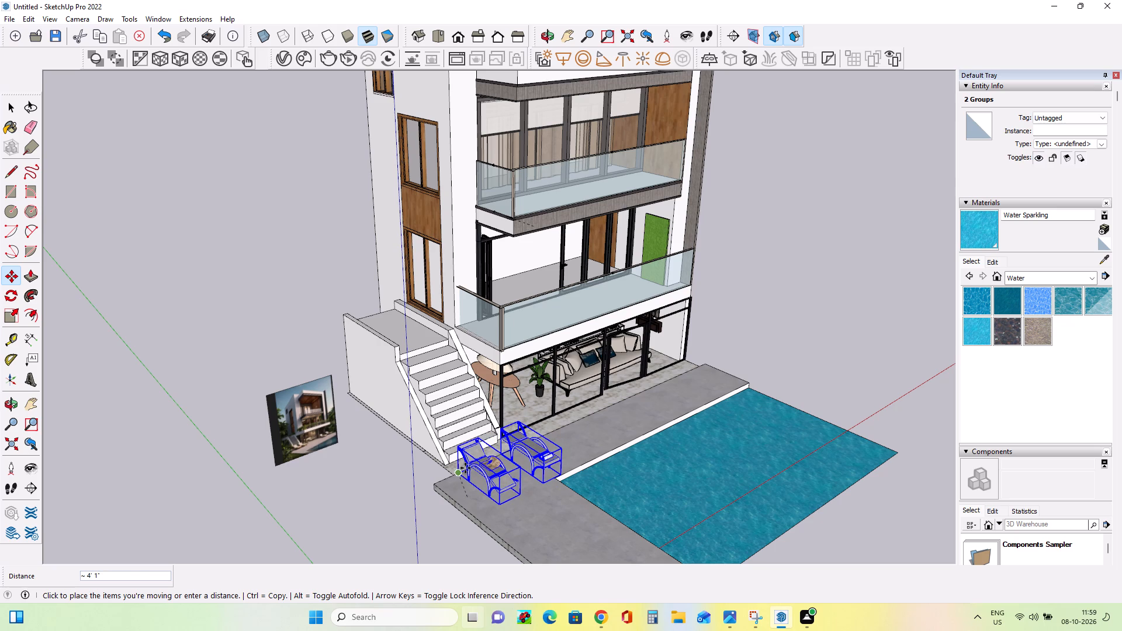
left_click(465, 468)
Copy both chairs about 28' 5" along the walkway to its far end, between the glass doors and the pool.
middle_click_drag(601, 473, 476, 512)
left_click(498, 487)
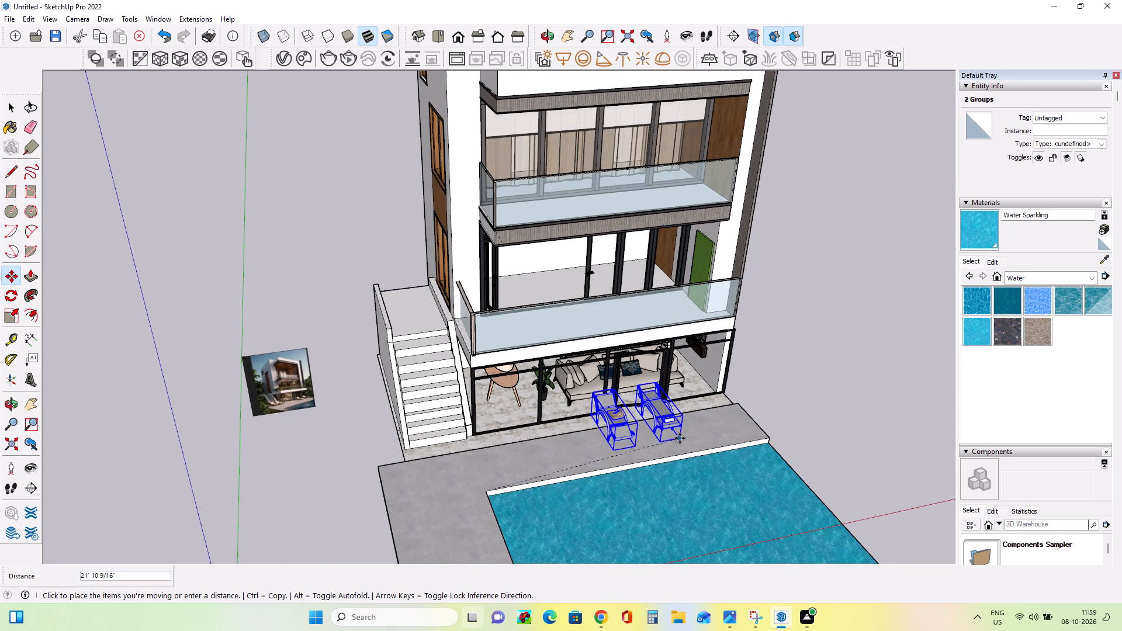
left_click(739, 435)
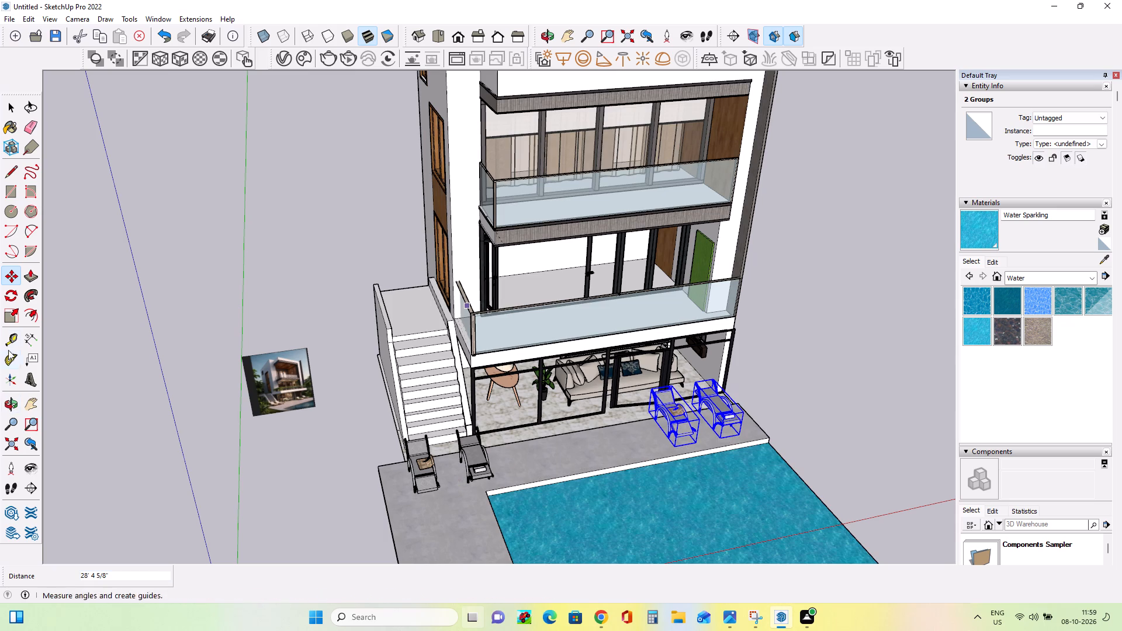
Scale the copied pair of chairs to 0.83 along the green axis.
left_click(7, 314)
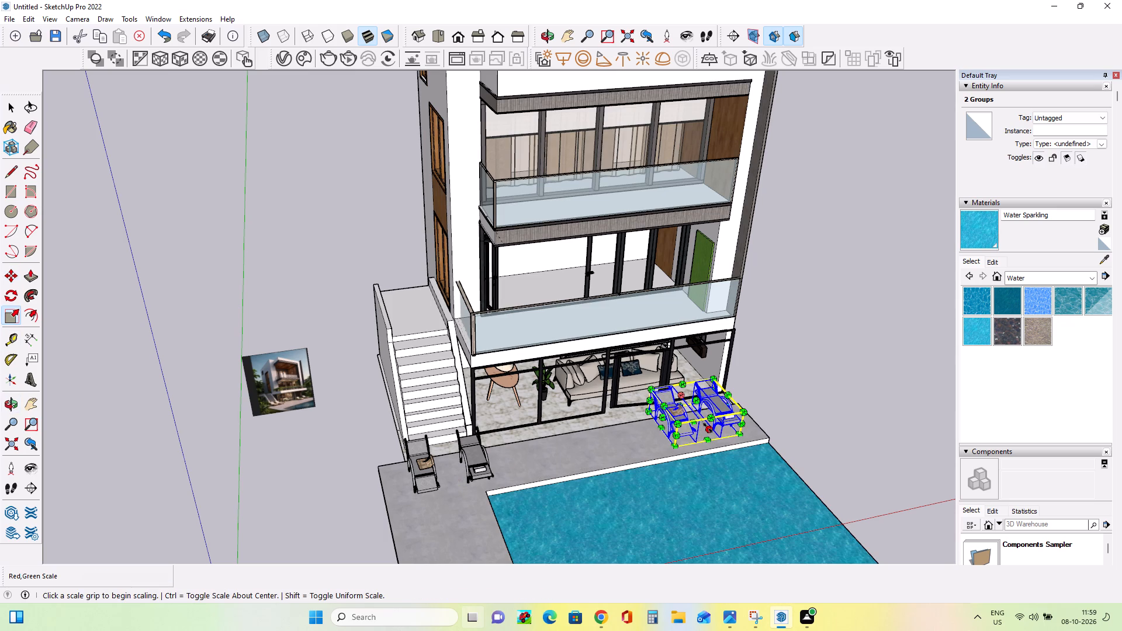
left_click(708, 428)
left_click(706, 422)
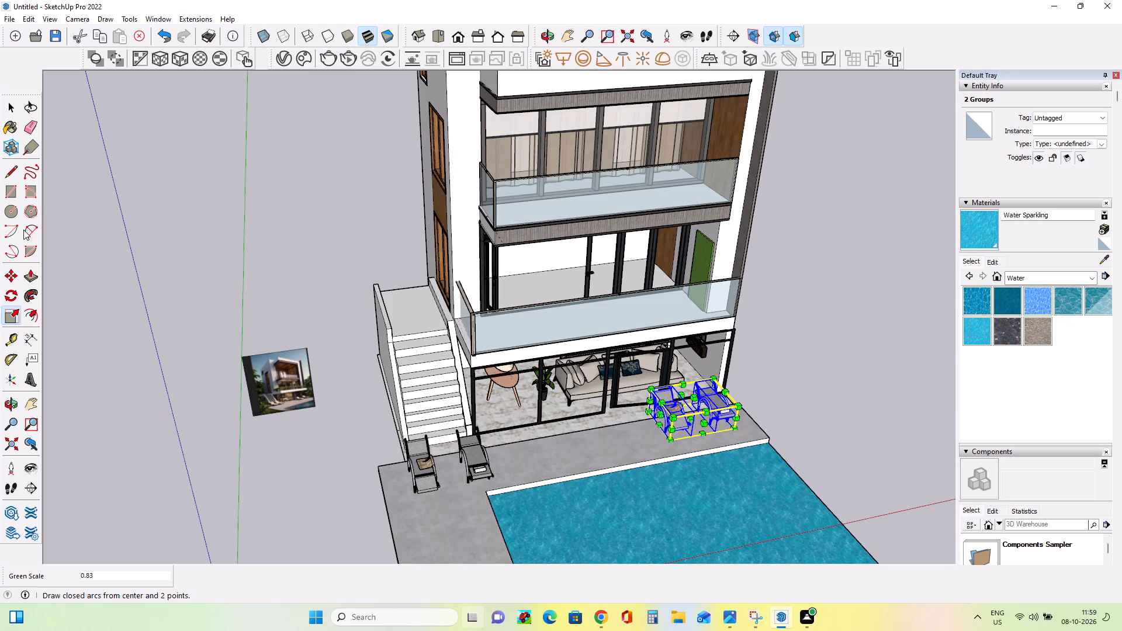
Scale the pair of chairs beside the exterior stairs to 0.77 along the green axis.
left_click(12, 103)
left_click(466, 457)
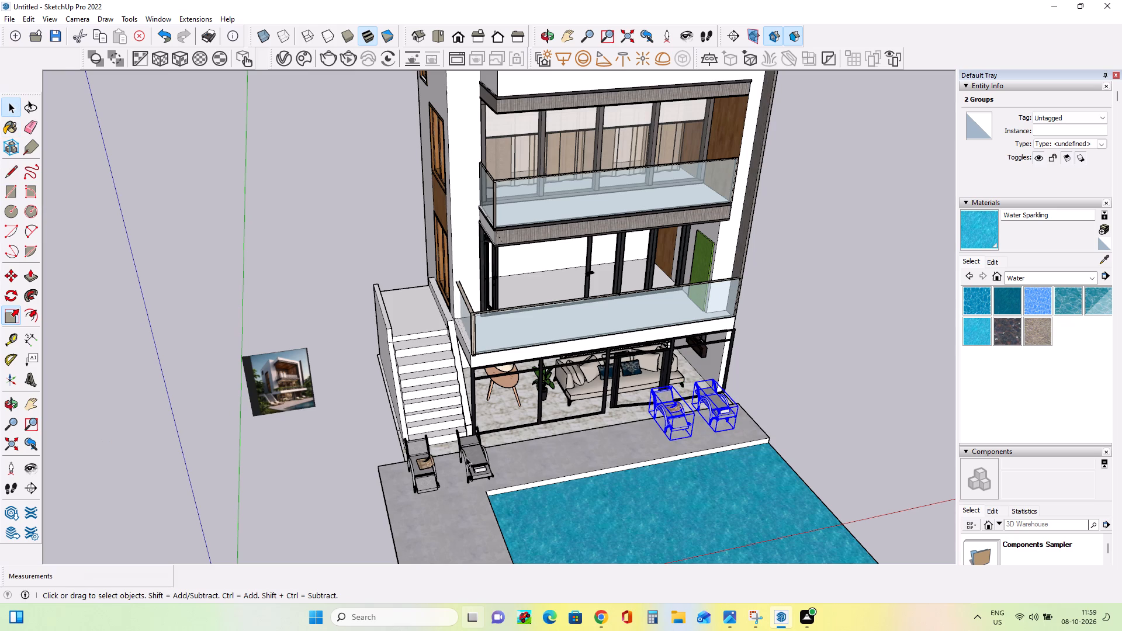
left_click(426, 469, "ctrl")
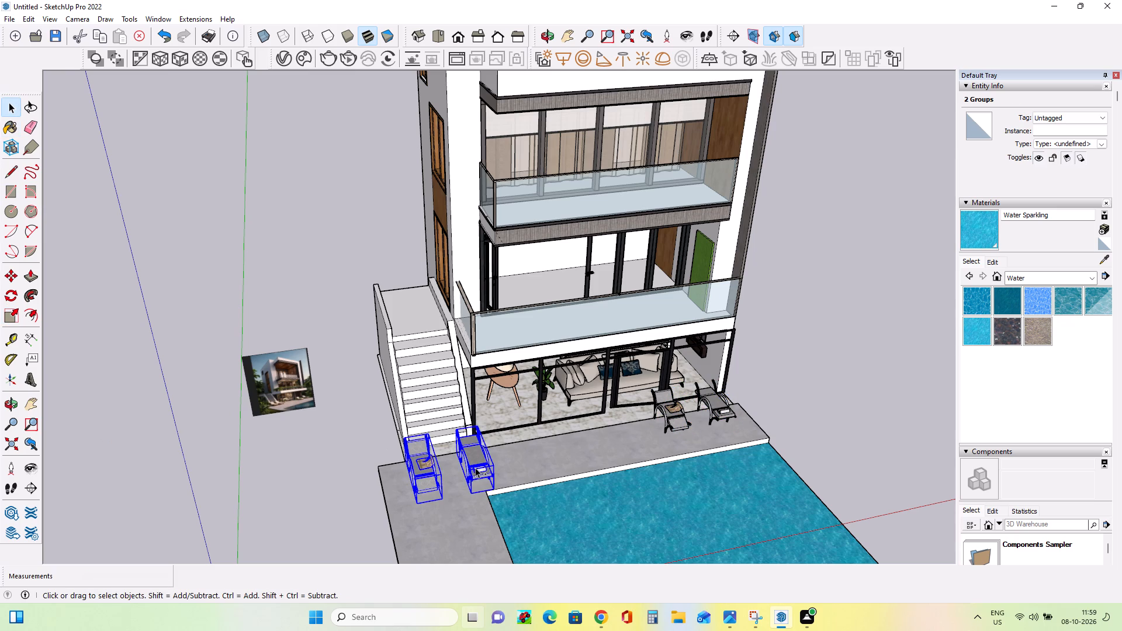
left_click(12, 318)
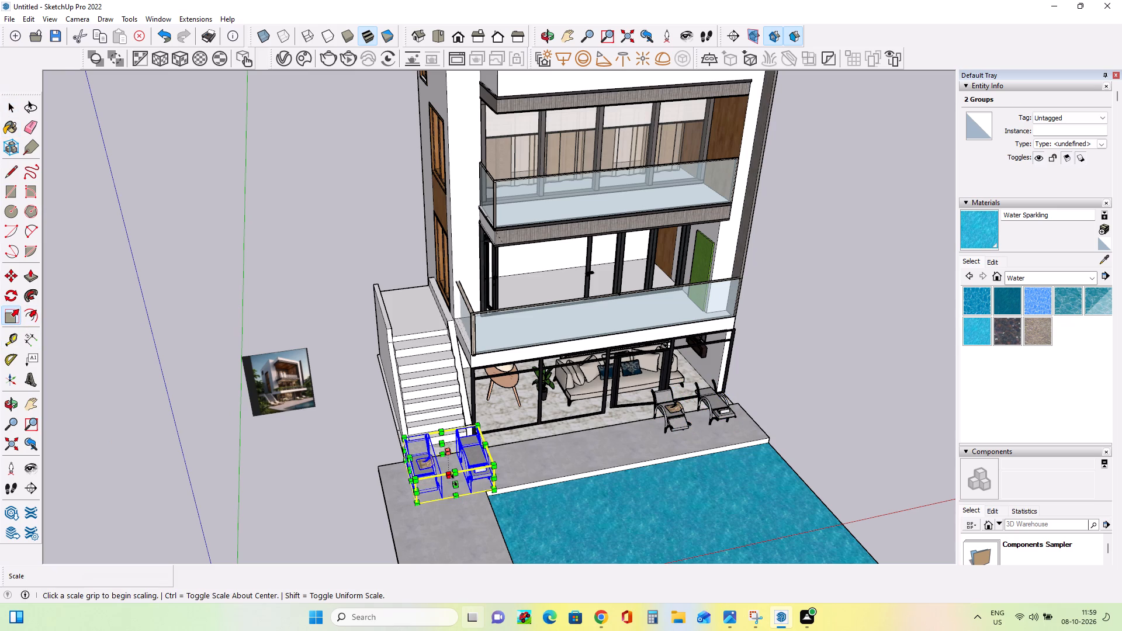
left_click(457, 487)
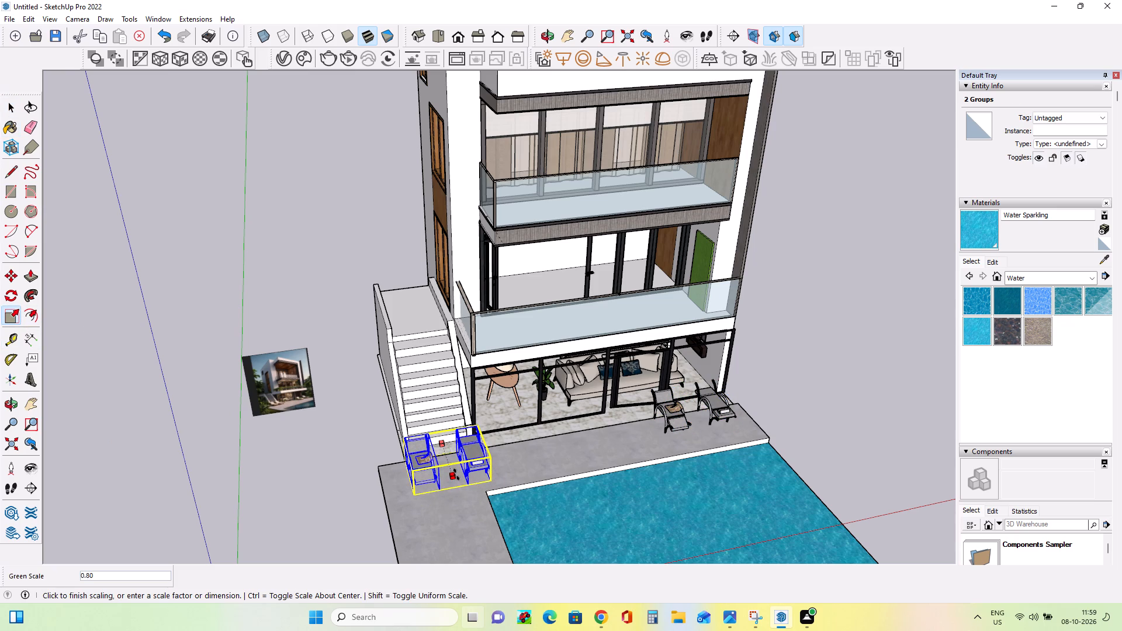
left_click(456, 473)
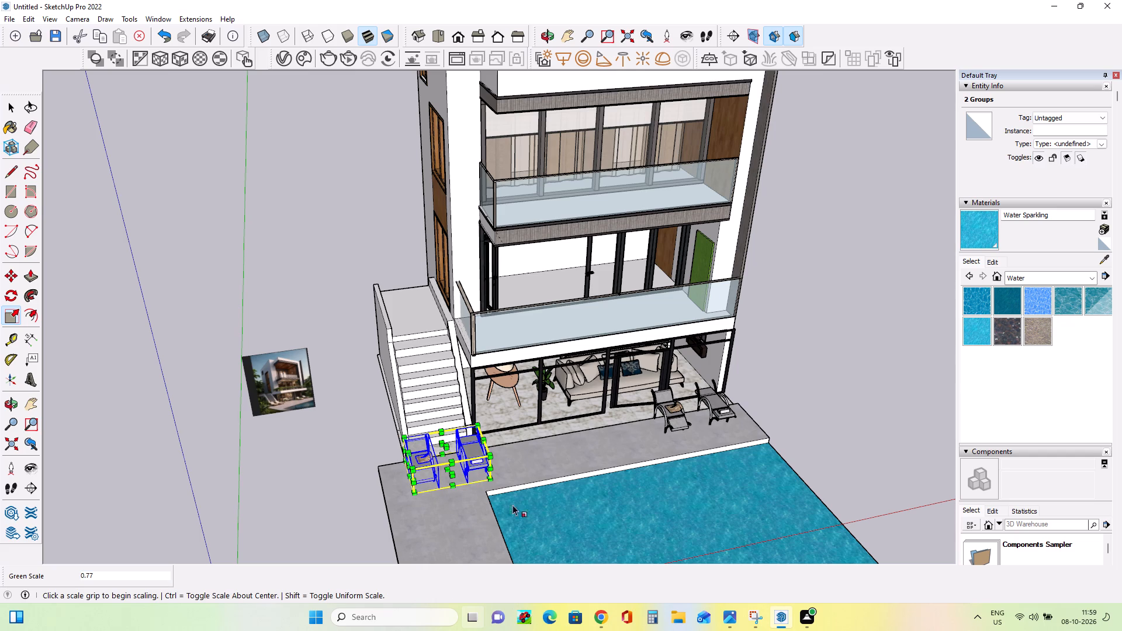
left_click(6, 106)
left_click(177, 268)
Examine the front facade, the exterior stairs and both pairs of poolside chairs from several angles and distances.
middle_click_drag(273, 486, 294, 476)
middle_click_drag(377, 450, 421, 438)
middle_click(435, 433)
middle_click_drag(444, 431, 551, 419)
scroll(546, 422, "up", 6)
middle_click_drag(544, 428, 581, 455)
scroll(475, 456, "down", 3)
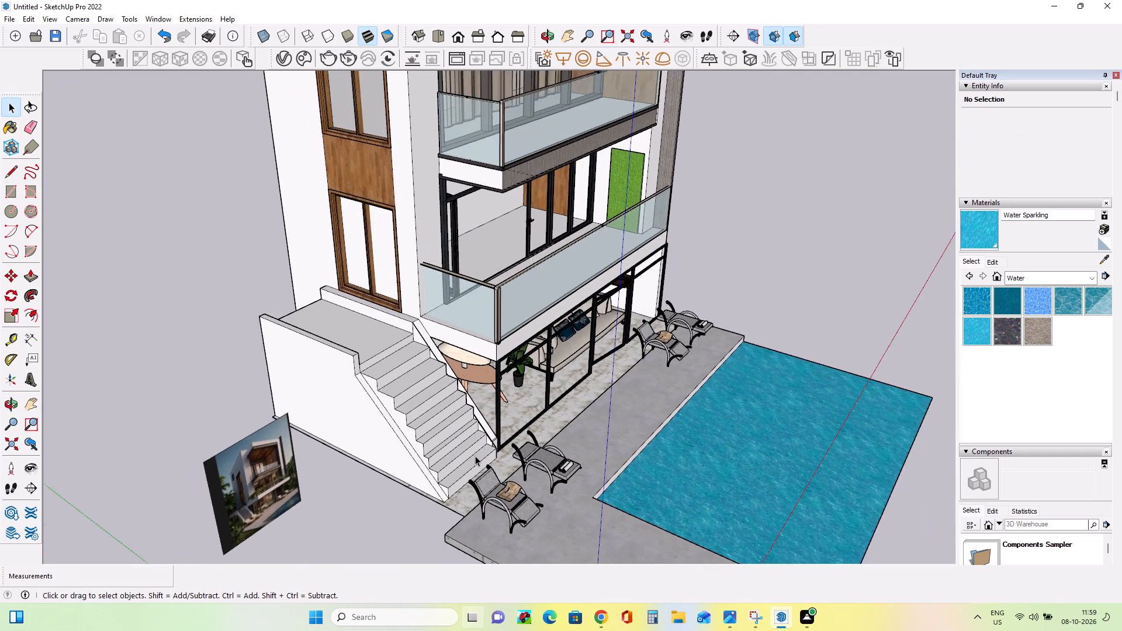
scroll(475, 456, "down", 5)
middle_click_drag(541, 503, 468, 431)
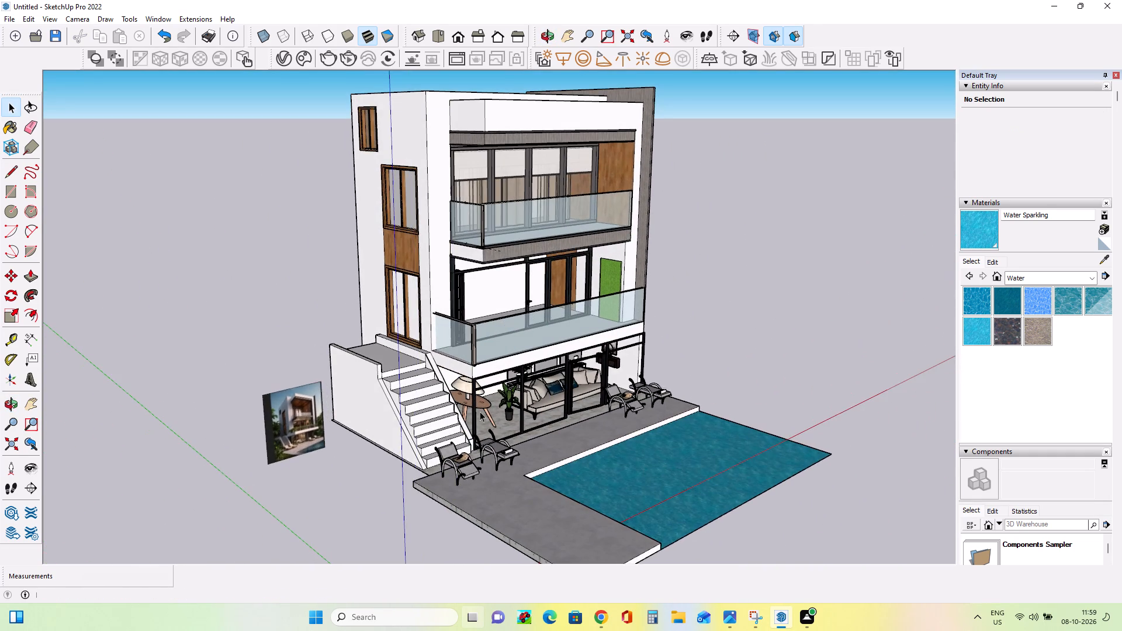
scroll(480, 411, "up", 2)
scroll(500, 455, "up", 1)
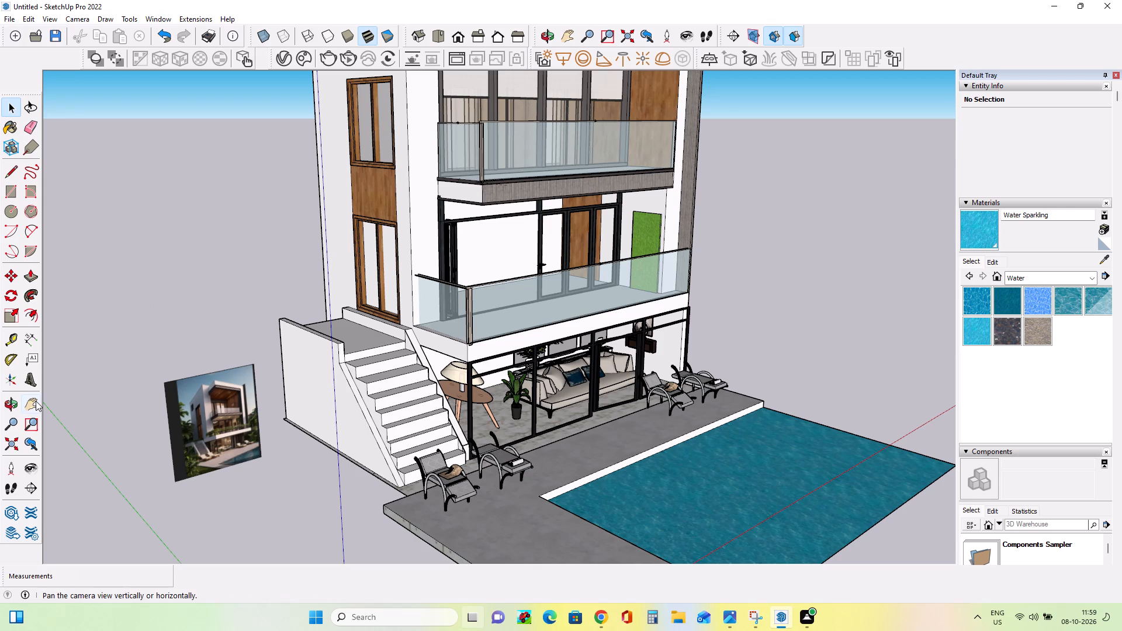
left_click(34, 400)
left_click_drag(473, 375, 467, 416)
scroll(470, 417, "down", 3)
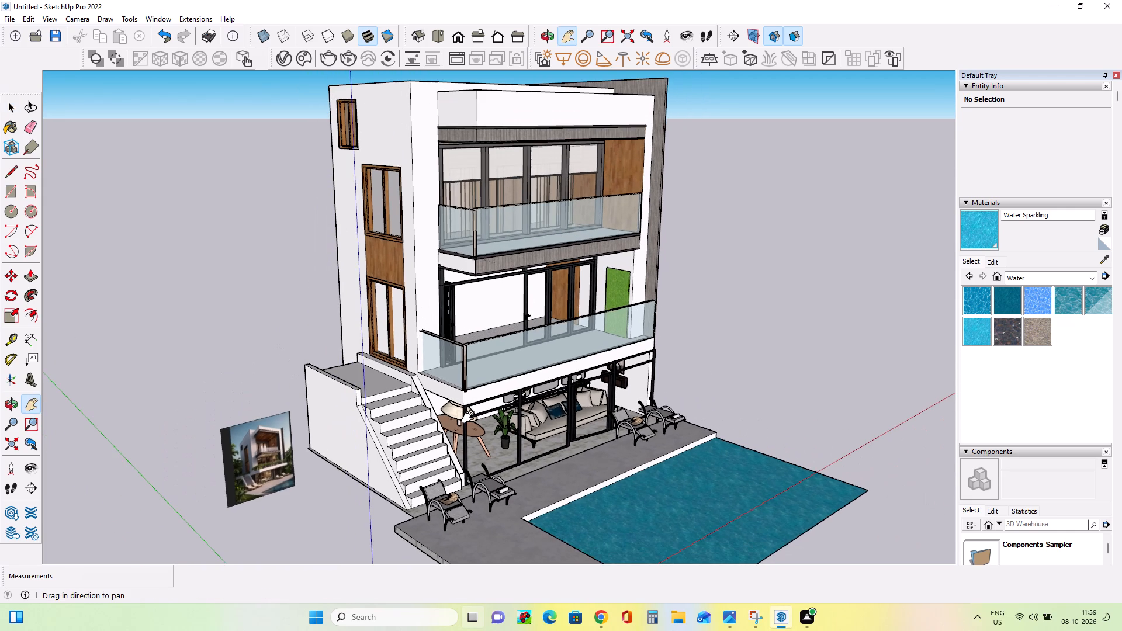
middle_click_drag(538, 442, 517, 405)
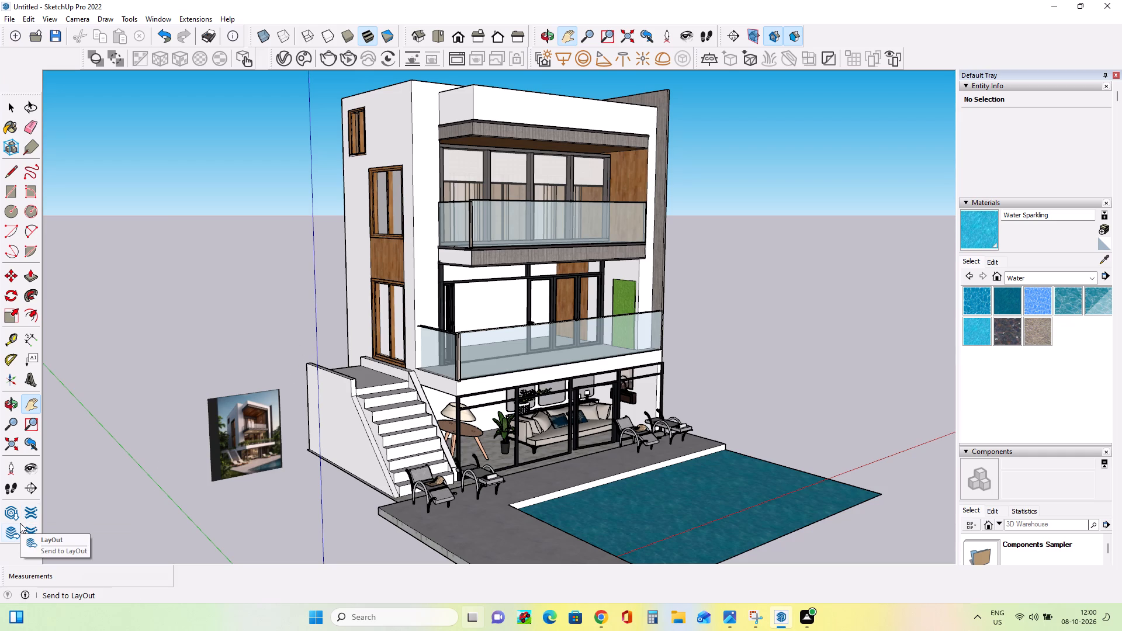
Import the Curtains (1) model from Downloads and place it on the middle storey's balcony.
left_click(14, 20)
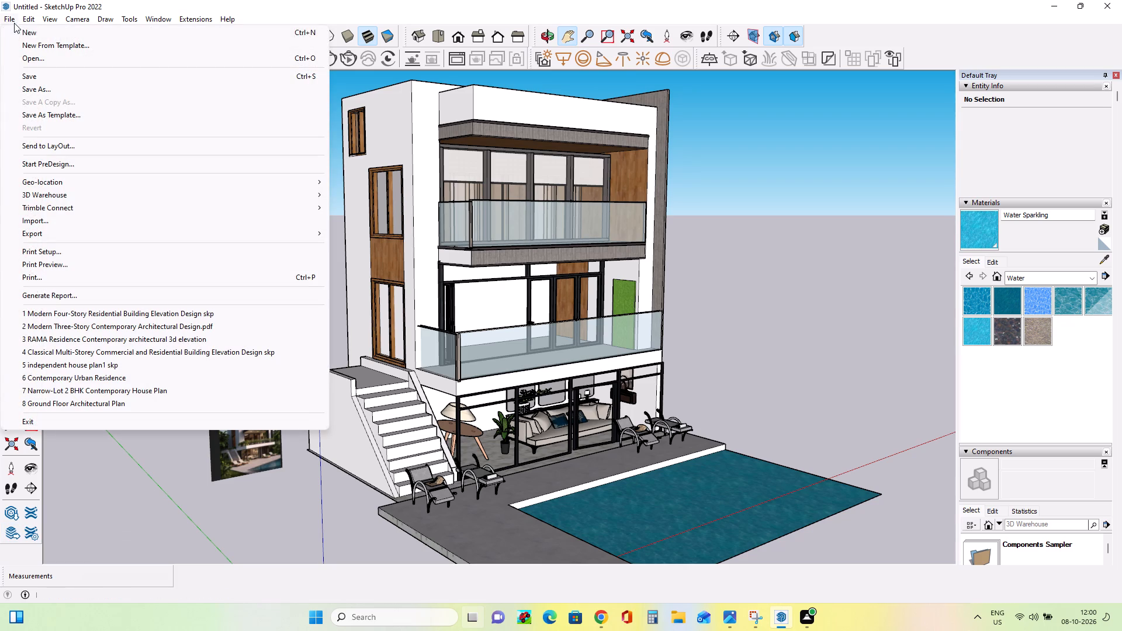
left_click(56, 216)
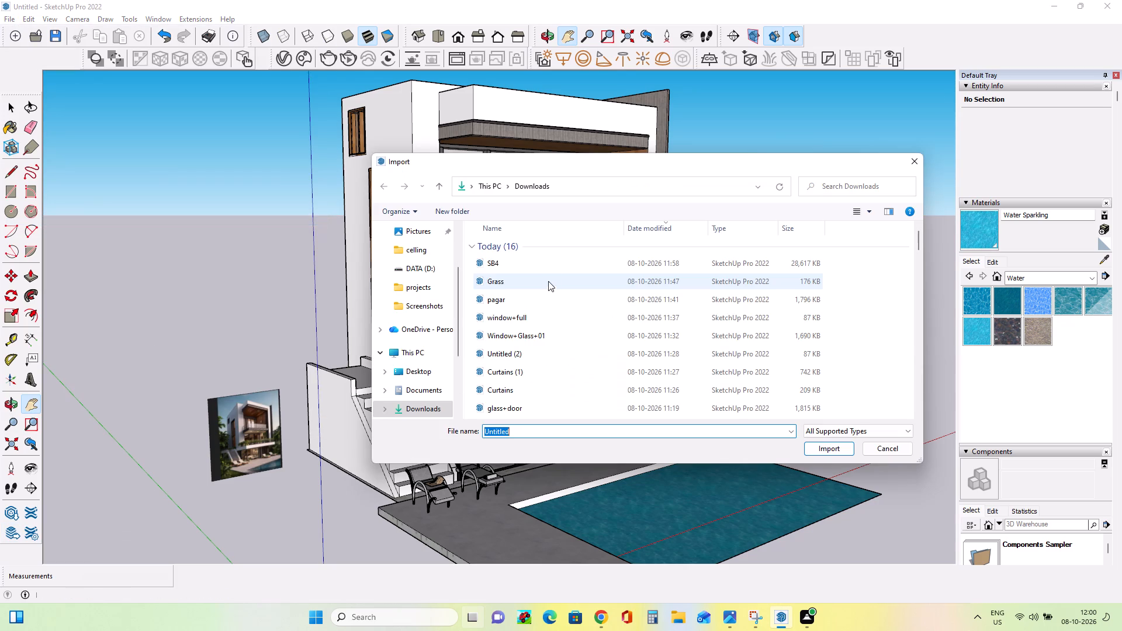
left_click(550, 373)
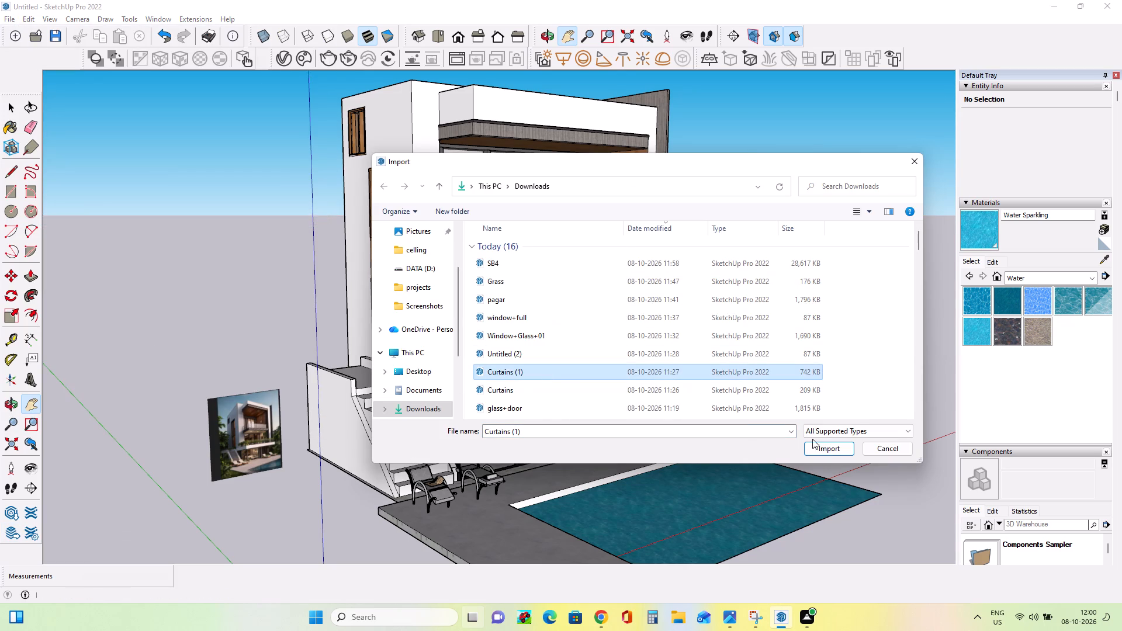
left_click(820, 447)
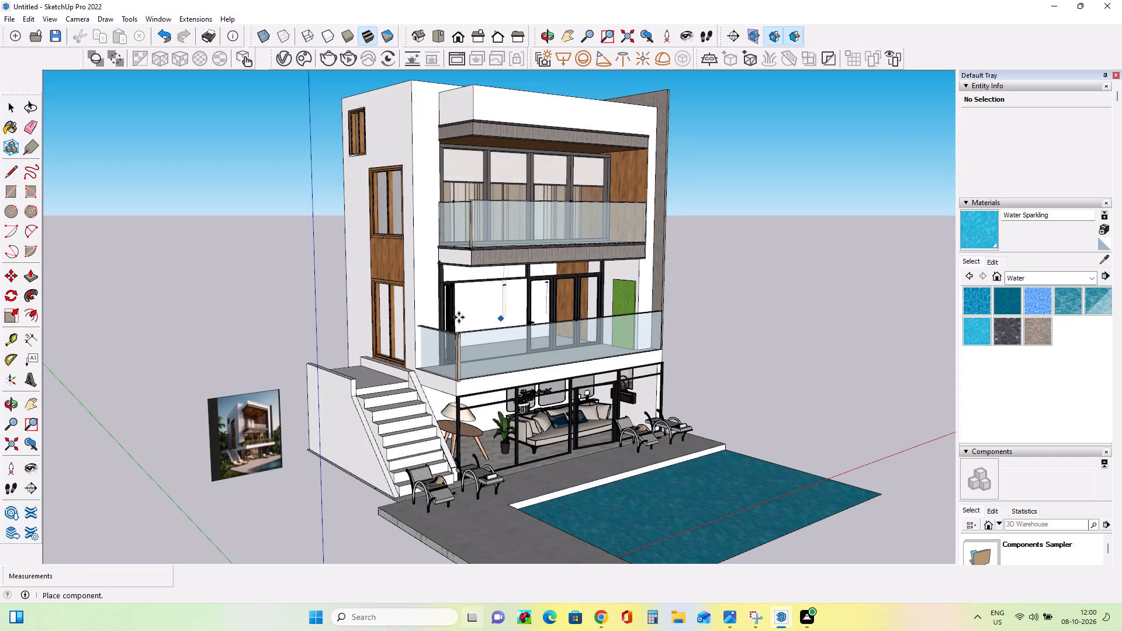
left_click(457, 360)
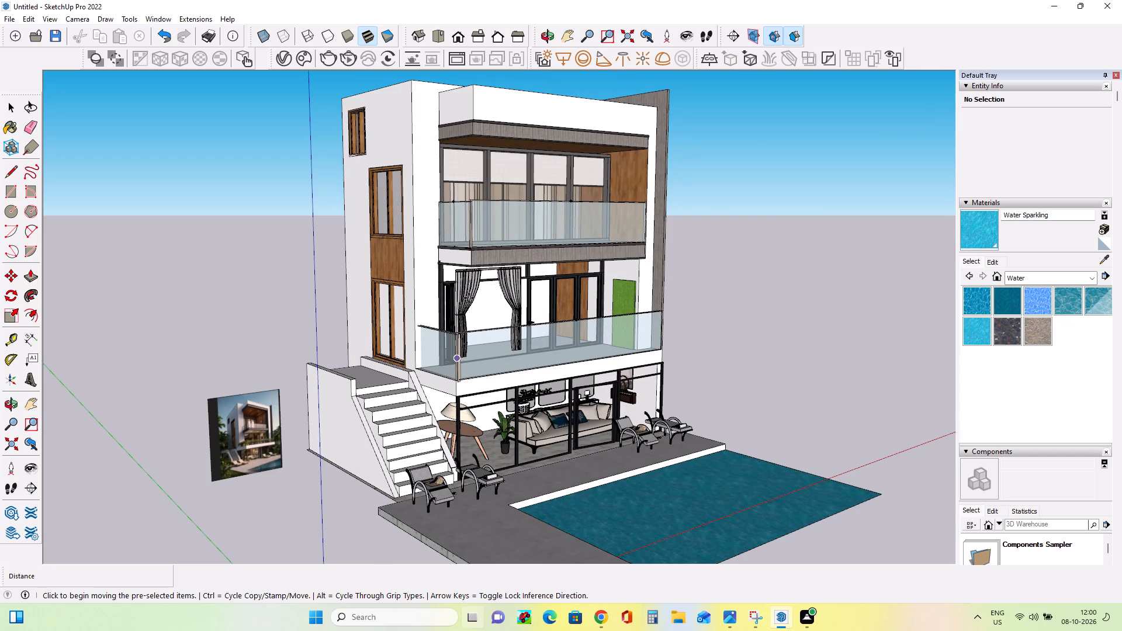
Move the curtains about 8' 3" so their upper corner meets the stair-side top corner of the middle storey's glazed frame.
scroll(469, 298, "up", 8)
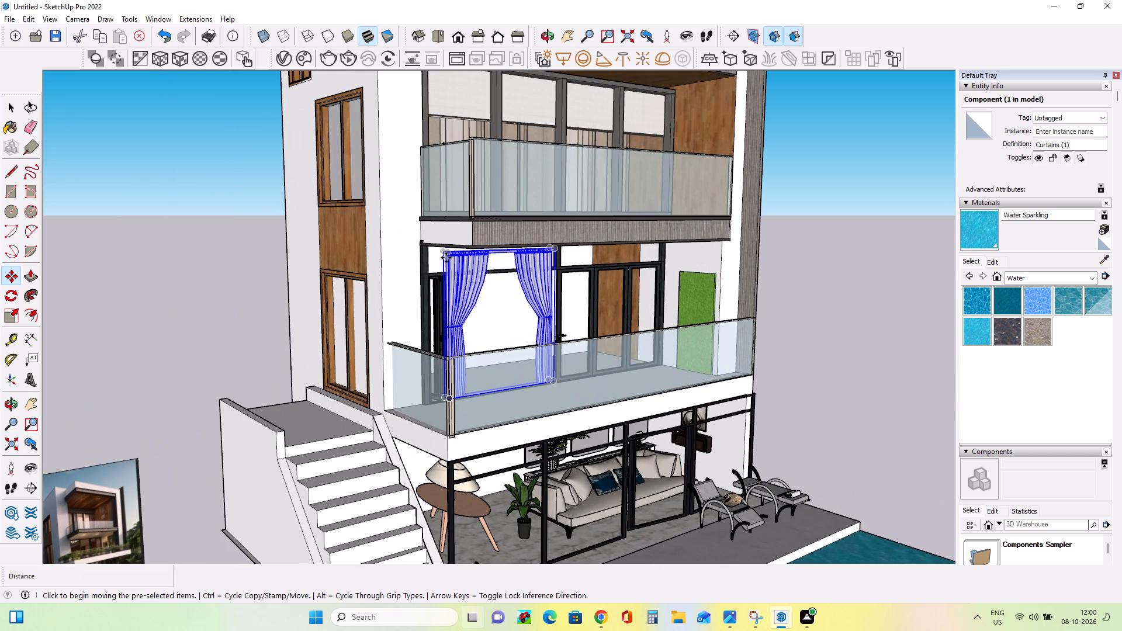
left_click(446, 258)
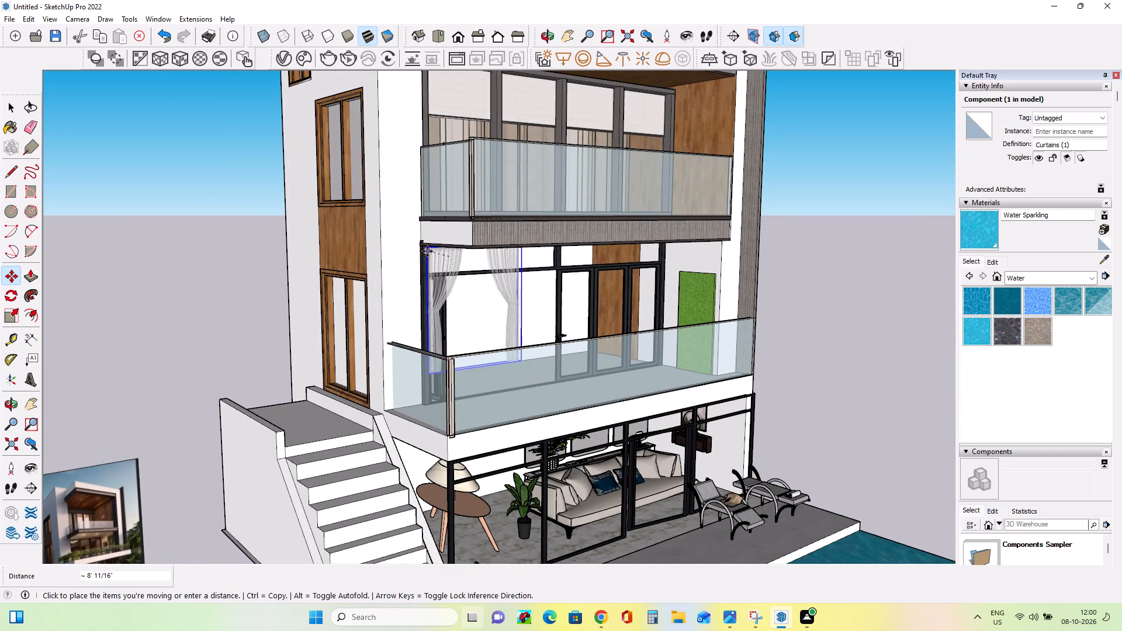
left_click(427, 247)
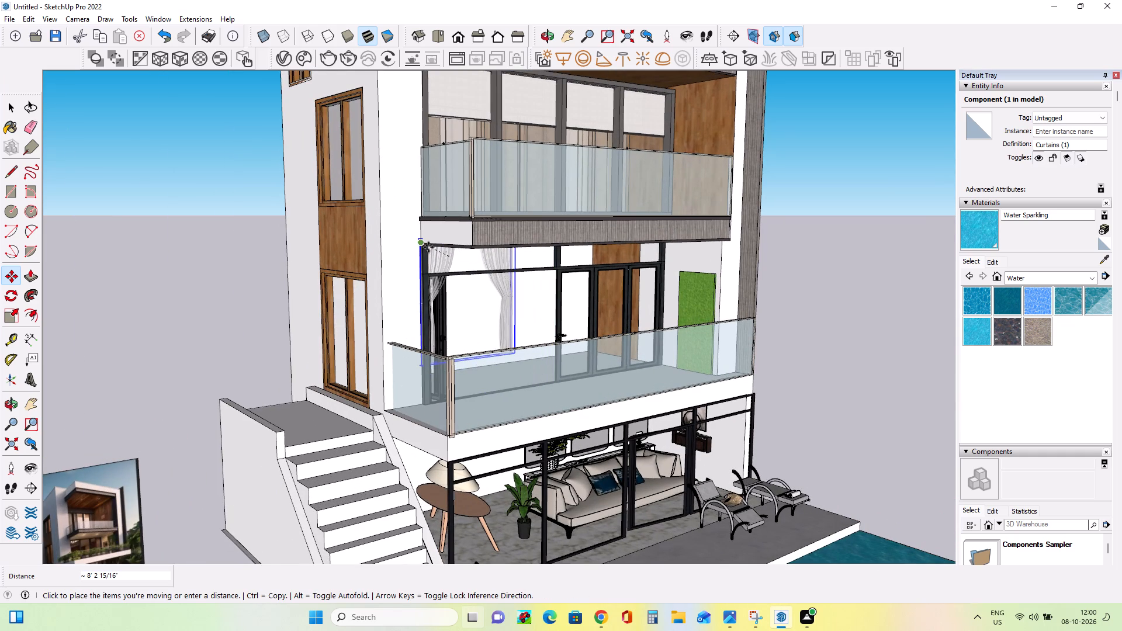
Scale the curtains to about 2.96 along red and 1.19 along green to span the middle storey's glazing.
middle_click_drag(612, 337, 335, 344)
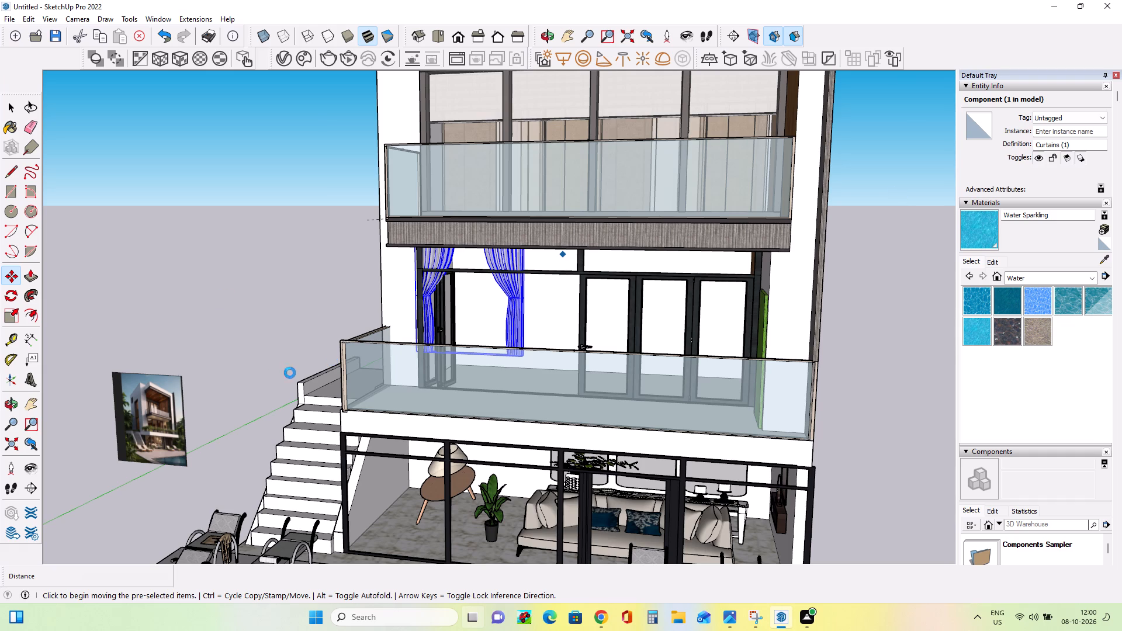
left_click(11, 317)
left_click(522, 293)
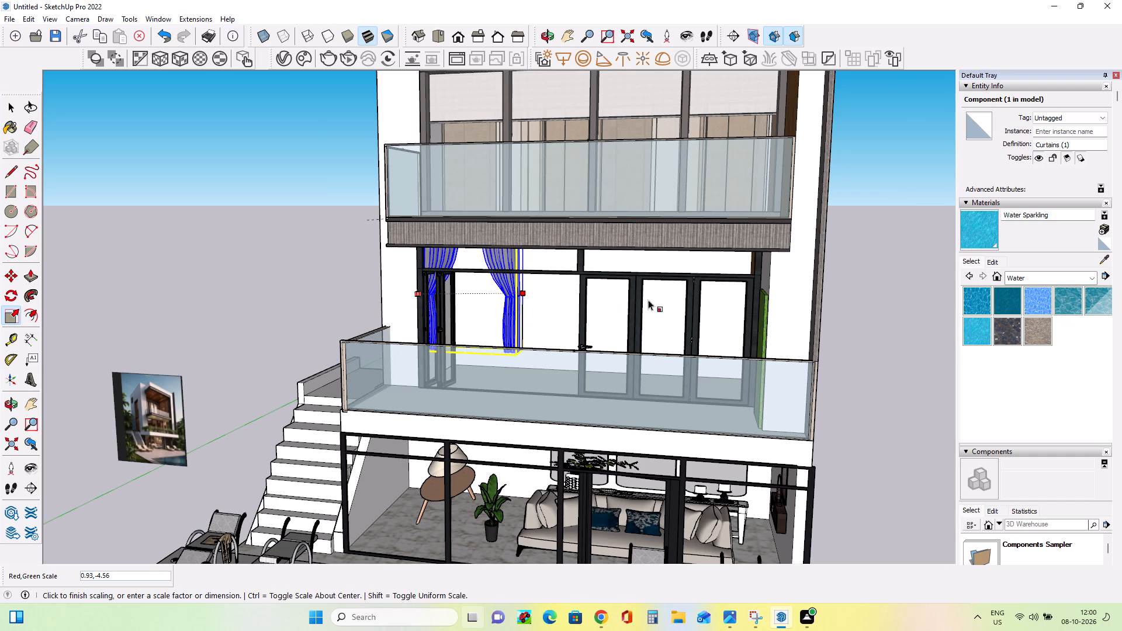
left_click(754, 301)
Scale the curtains to 2.72 along green and about 1.32 along blue, reaching down to the balcony floor.
middle_click_drag(594, 308, 735, 291)
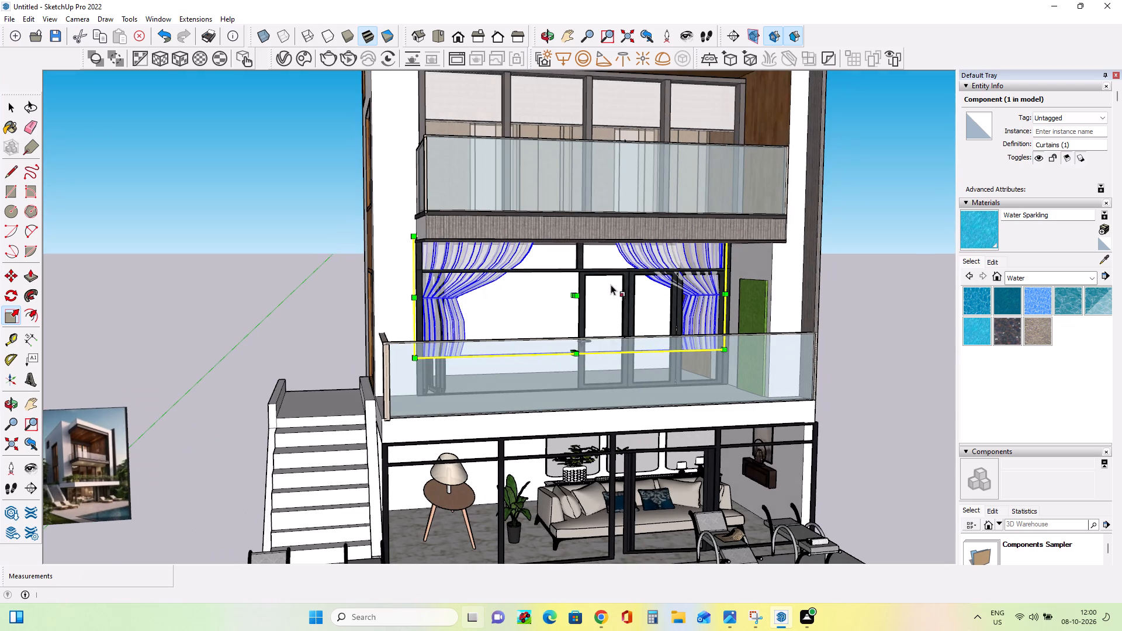
middle_click_drag(598, 372, 645, 509)
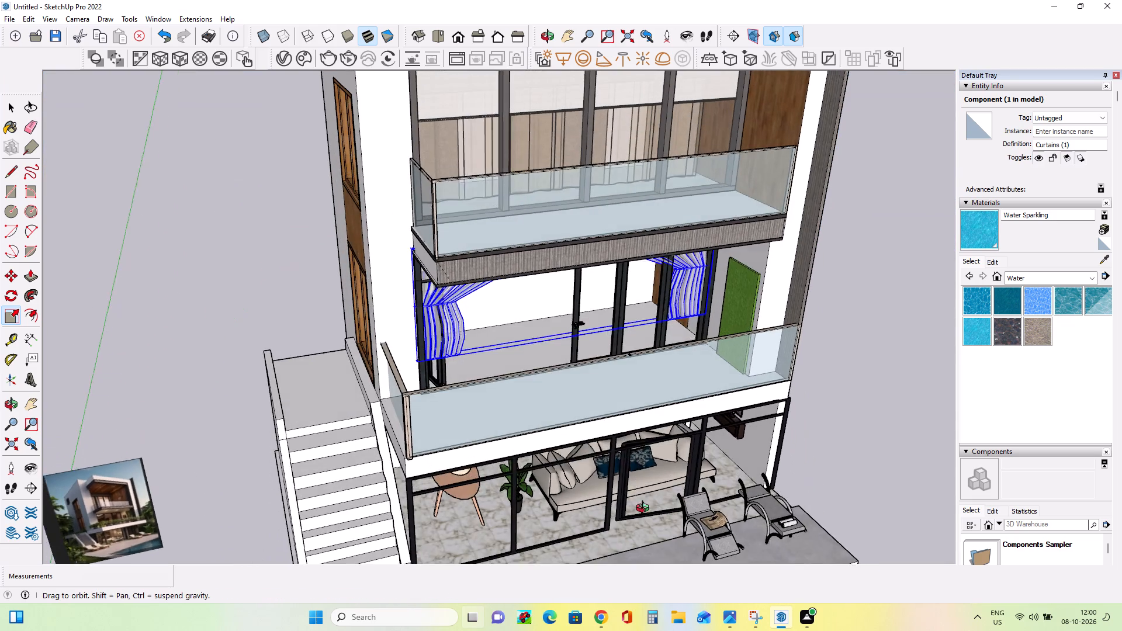
middle_click_drag(645, 509, 645, 510)
left_click(566, 324)
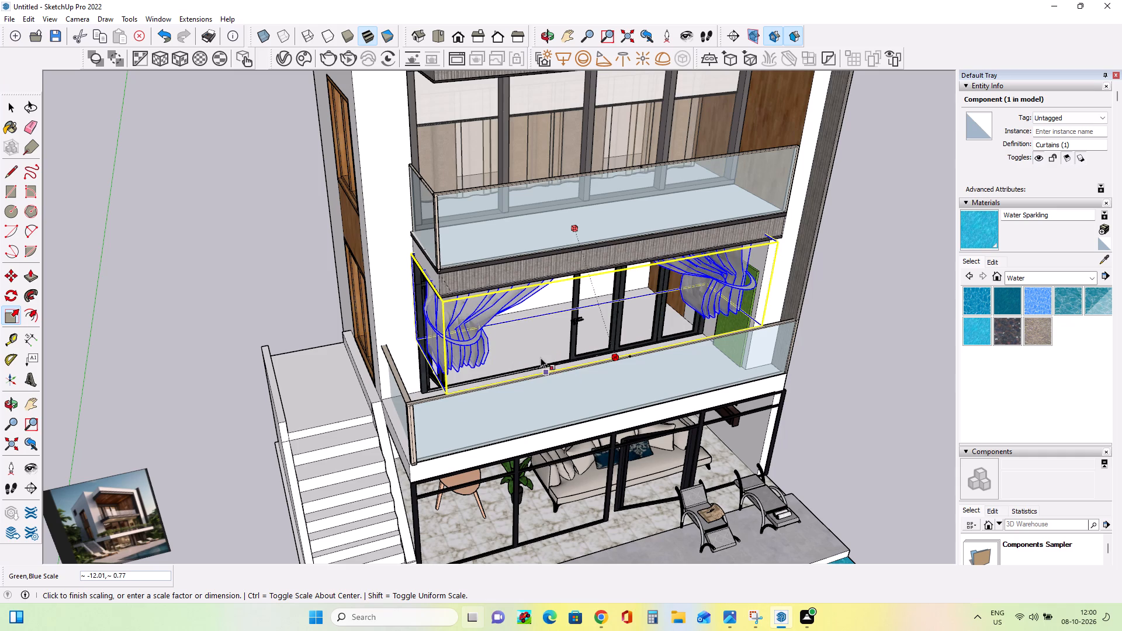
left_click(533, 358)
middle_click_drag(563, 348, 562, 347)
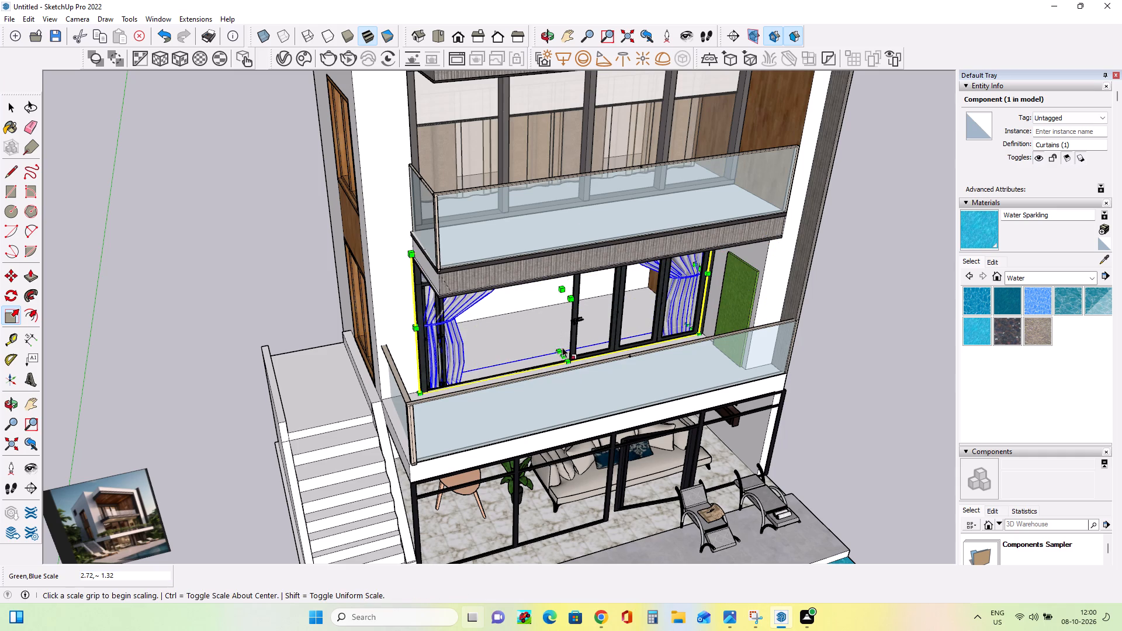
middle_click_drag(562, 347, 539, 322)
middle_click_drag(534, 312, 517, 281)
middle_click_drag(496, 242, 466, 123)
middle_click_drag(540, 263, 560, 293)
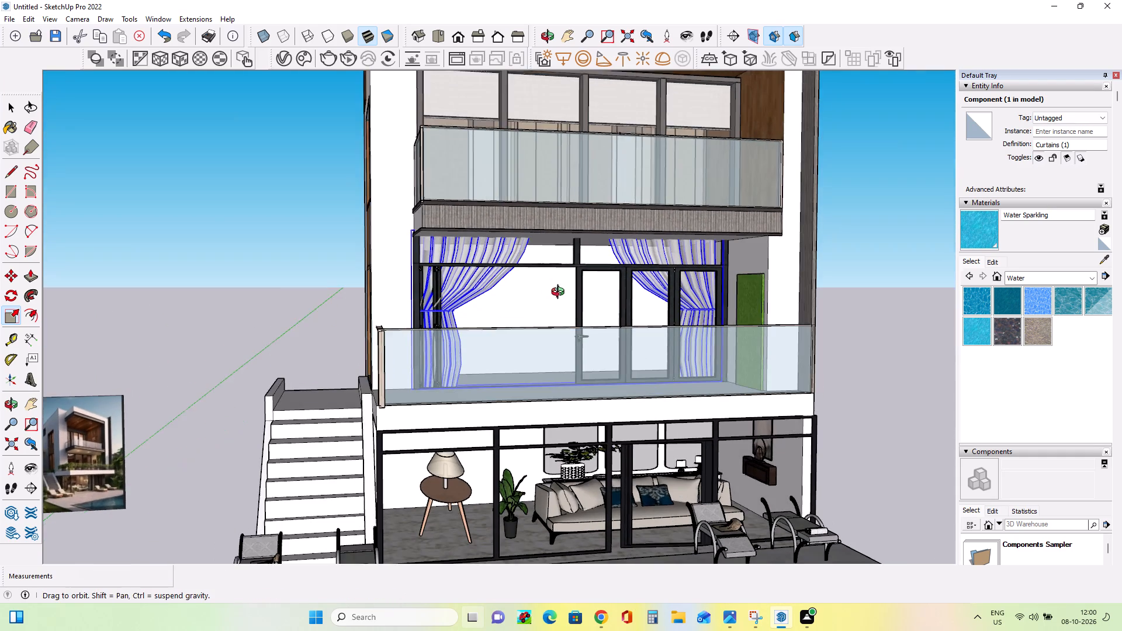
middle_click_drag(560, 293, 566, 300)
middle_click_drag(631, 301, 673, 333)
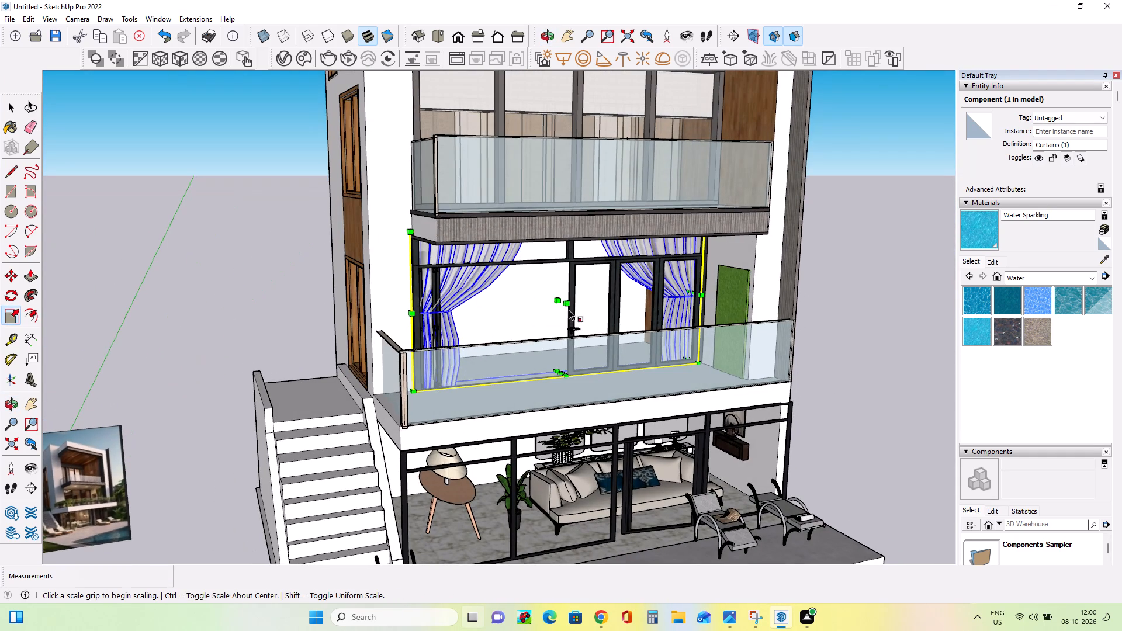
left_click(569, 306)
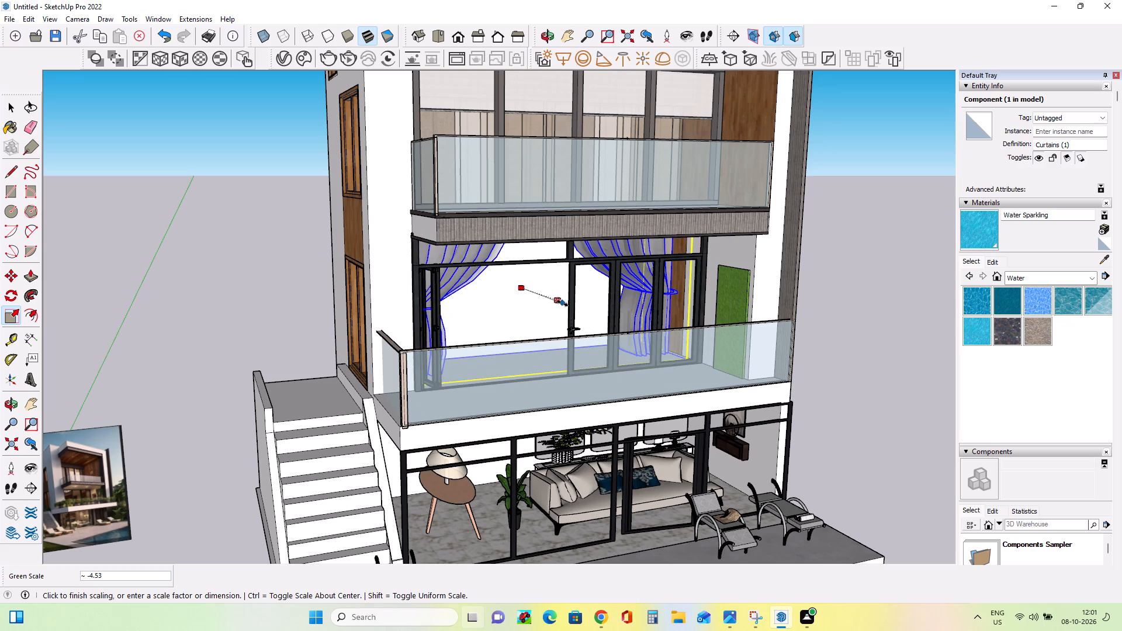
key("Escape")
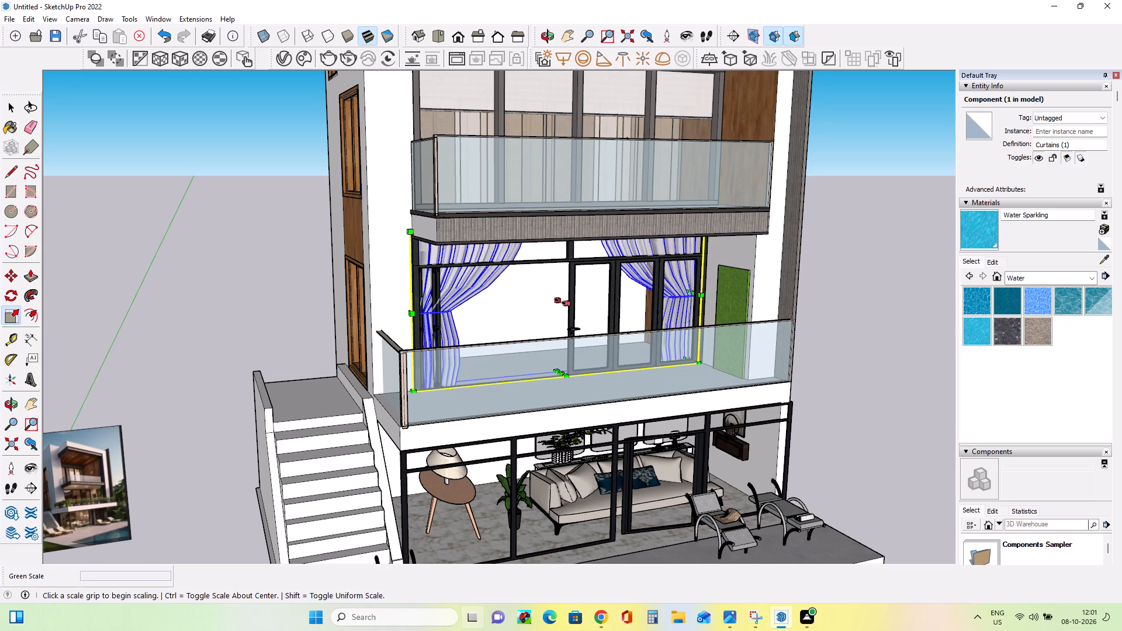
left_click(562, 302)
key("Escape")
Scale the curtains to about 0.07 along the green axis to flatten their depth against the glazing.
middle_click_drag(533, 306, 629, 354)
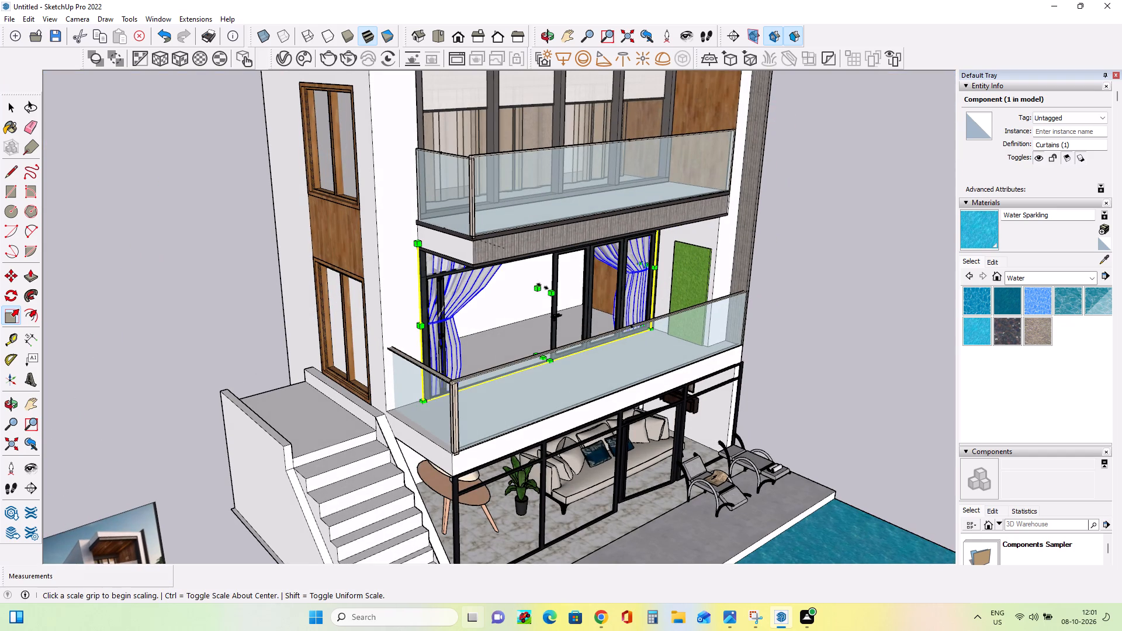
left_click(539, 290)
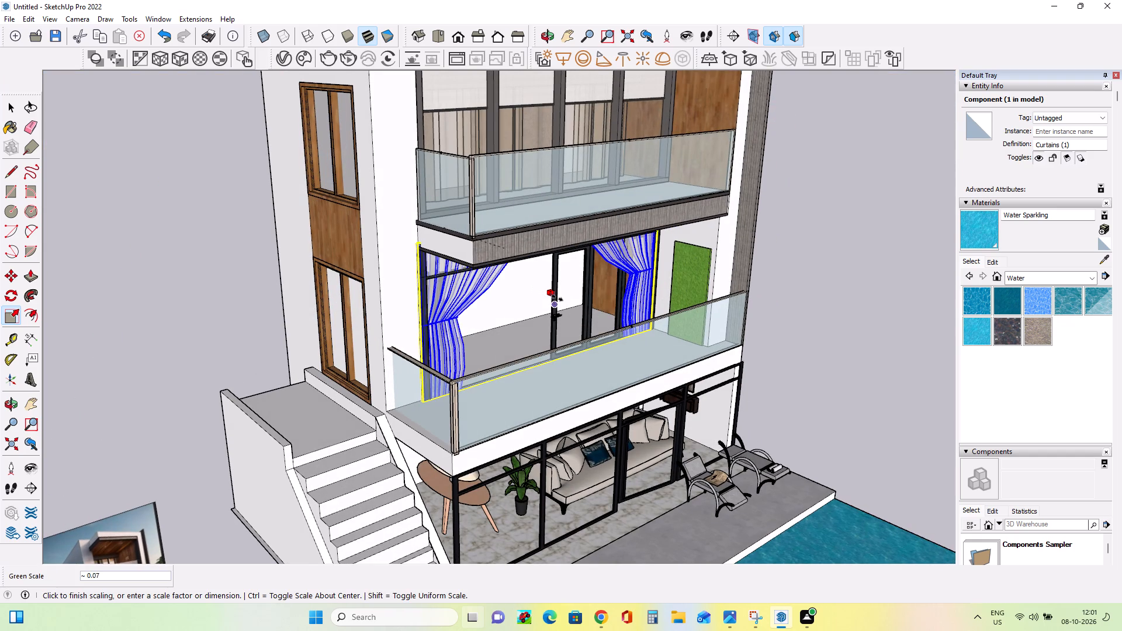
left_click(557, 298)
Clear the selection and examine the whole house with the middle-storey curtains from the front and from the stair-side corner.
scroll(536, 317, "down", 5)
middle_click_drag(552, 352, 473, 298)
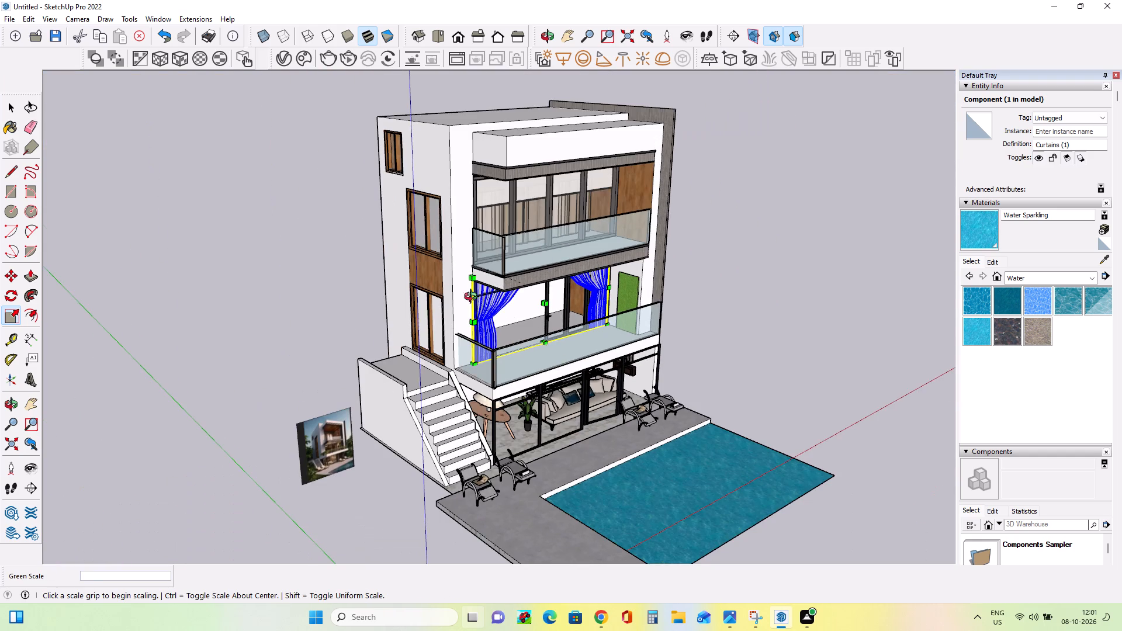
middle_click_drag(473, 298, 358, 229)
left_click(9, 107)
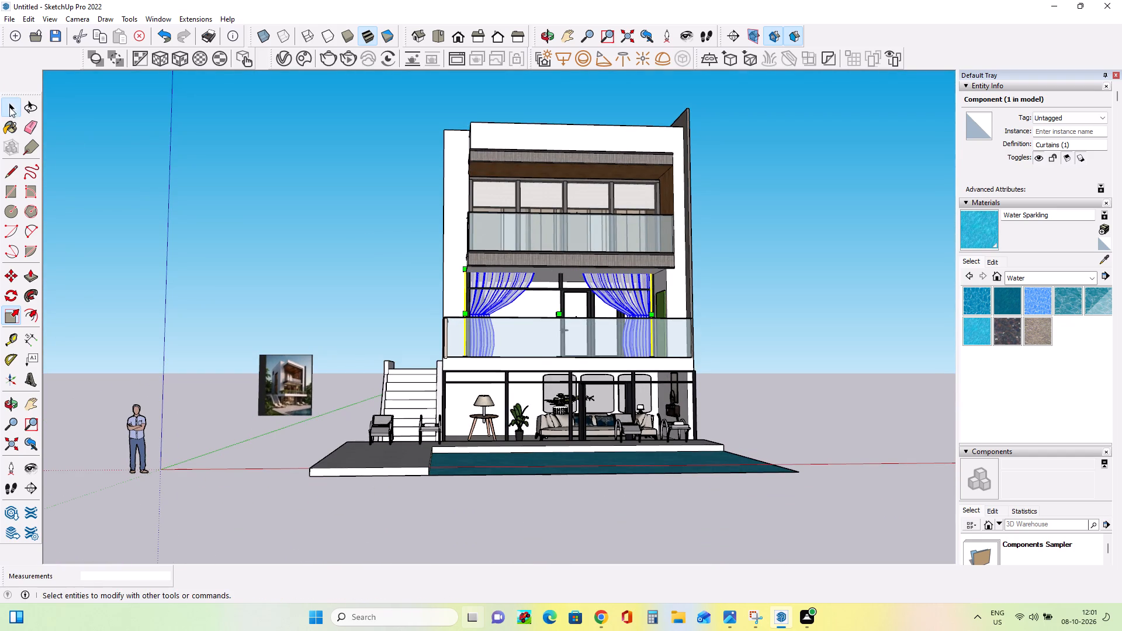
left_click(245, 199)
middle_click_drag(382, 293, 549, 414)
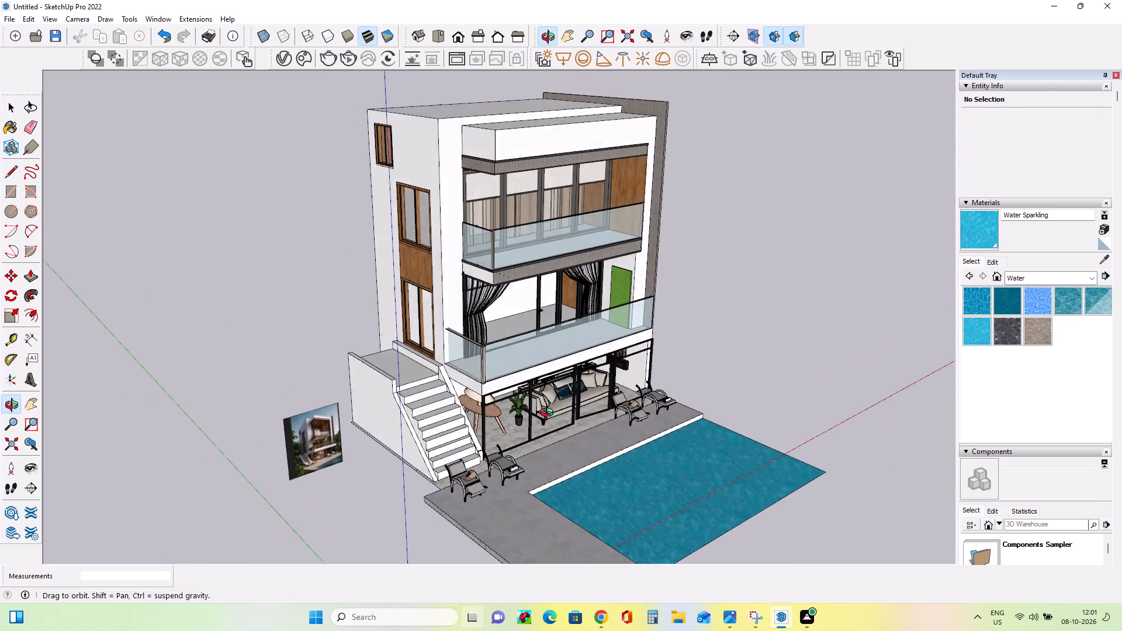
middle_click_drag(549, 414, 557, 372)
scroll(557, 372, "down", 2)
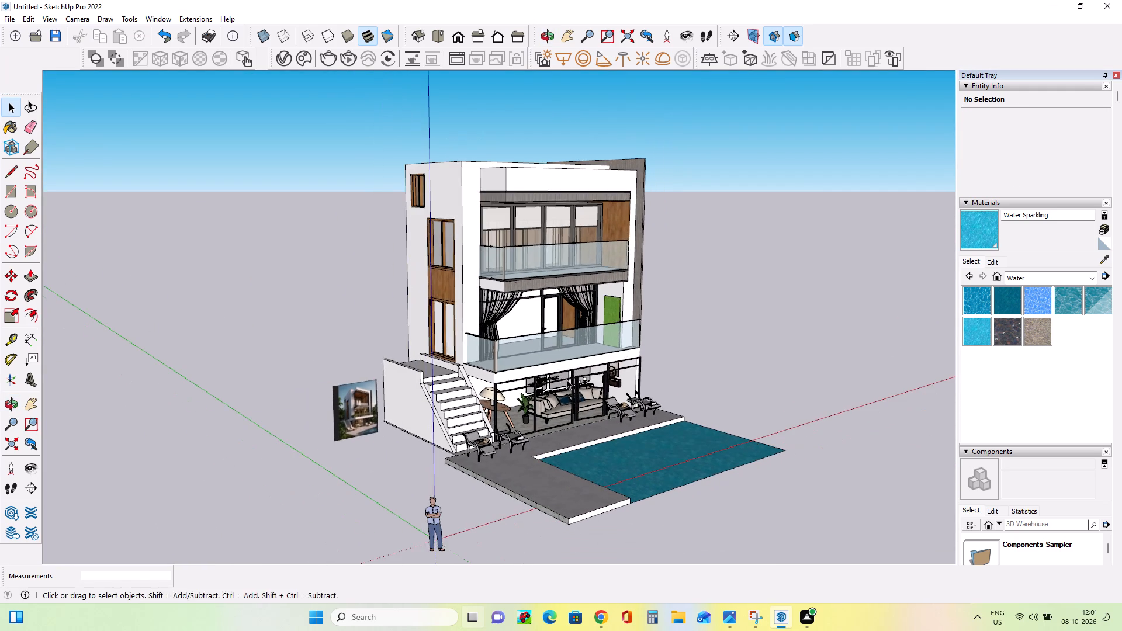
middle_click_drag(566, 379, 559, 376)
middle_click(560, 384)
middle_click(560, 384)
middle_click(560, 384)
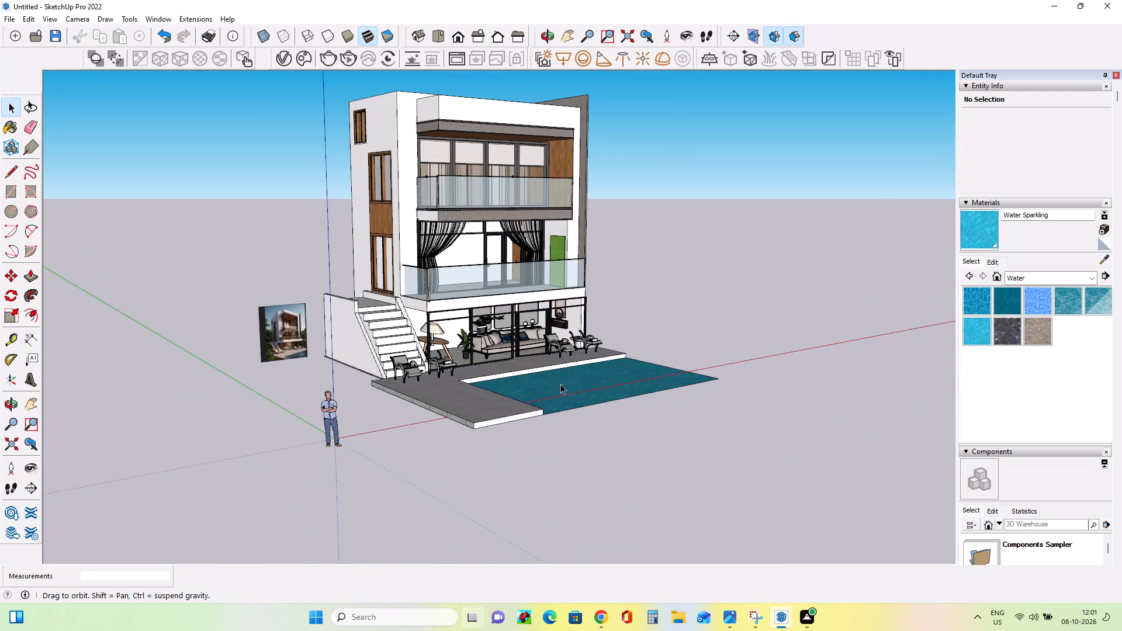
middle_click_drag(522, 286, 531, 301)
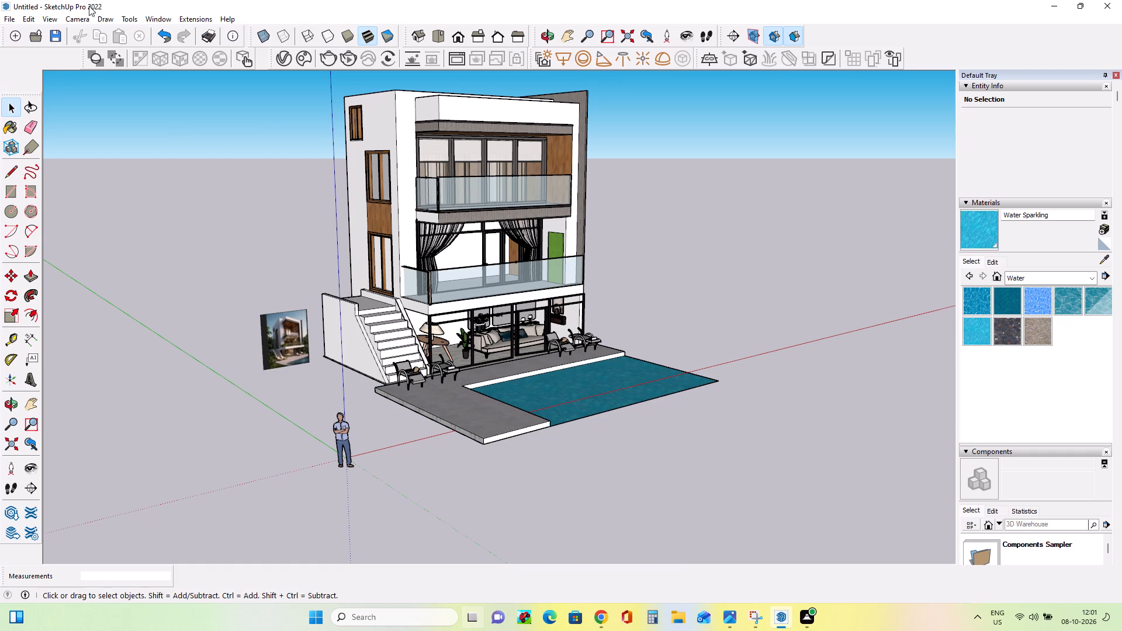
Import the bed model from Downloads and place it in the middle-storey room behind the curtained glazing.
left_click(4, 19)
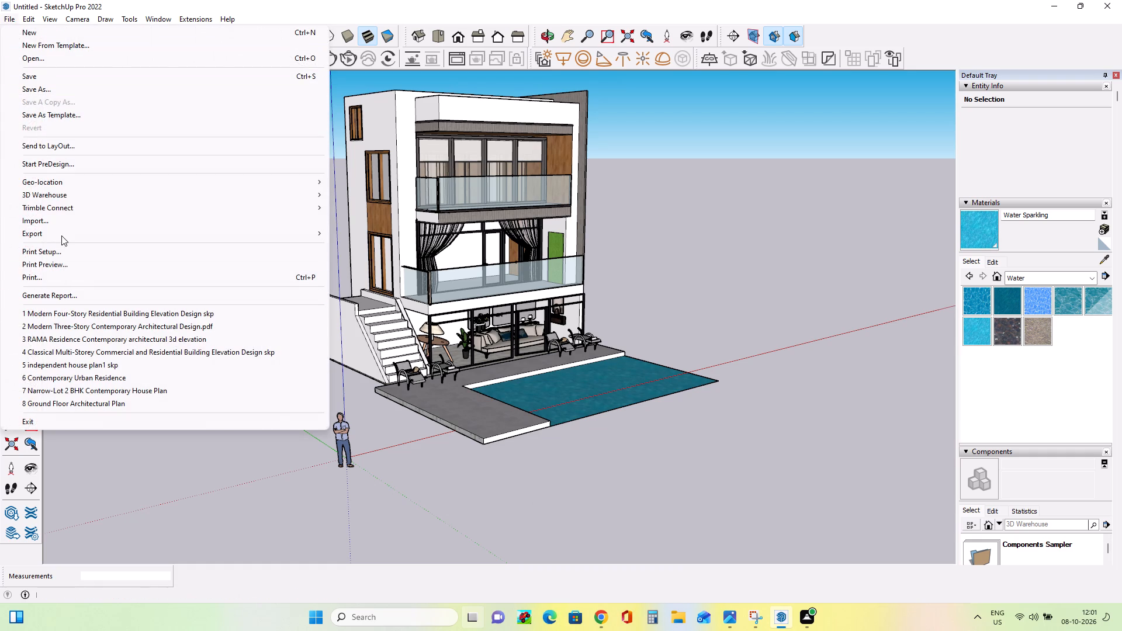
left_click(65, 221)
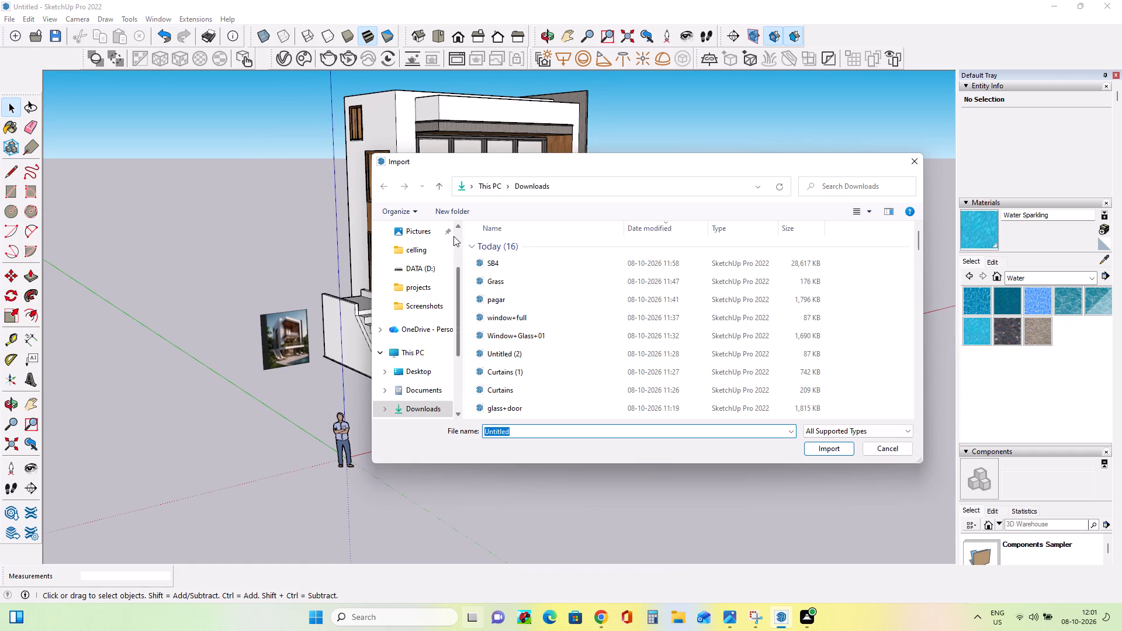
scroll(559, 378, "down", 12)
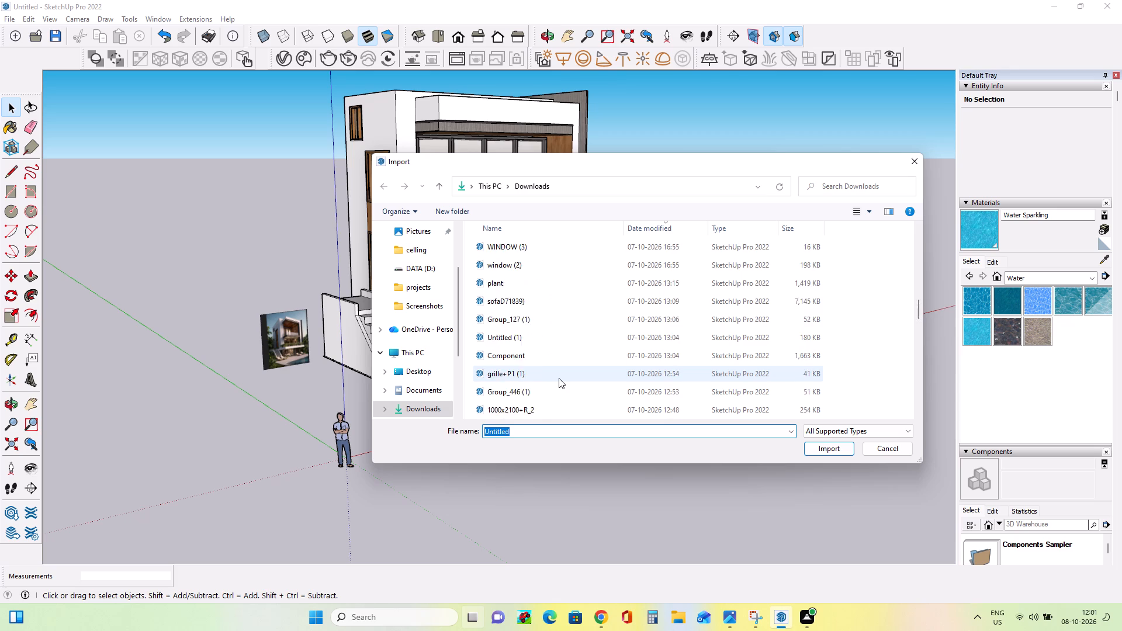
scroll(559, 378, "down", 20)
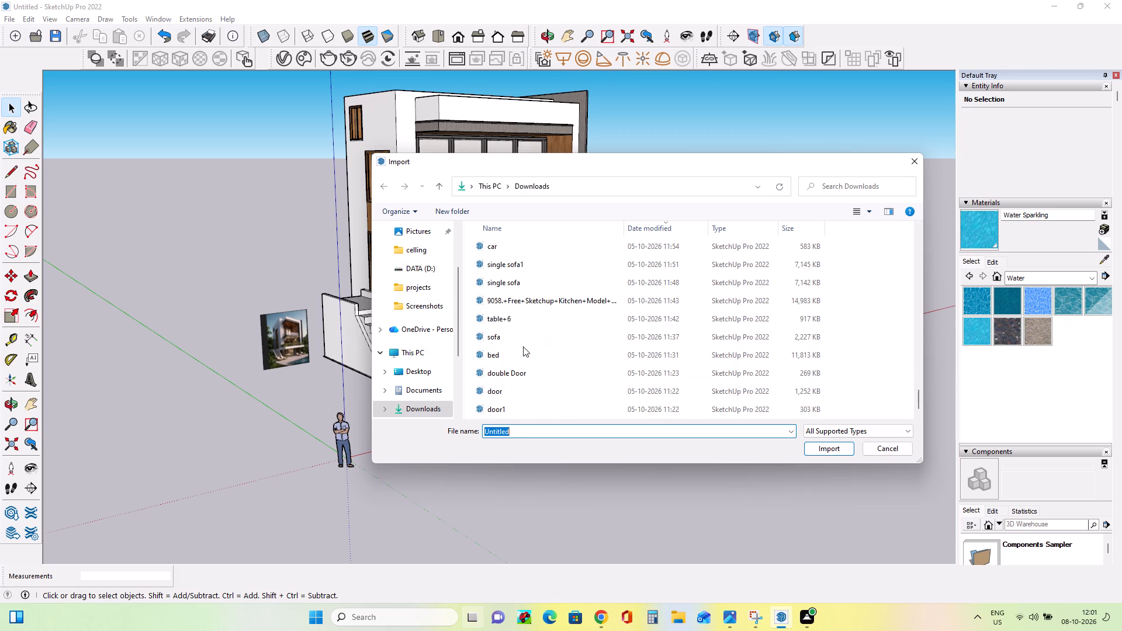
left_click(524, 352)
left_click(824, 448)
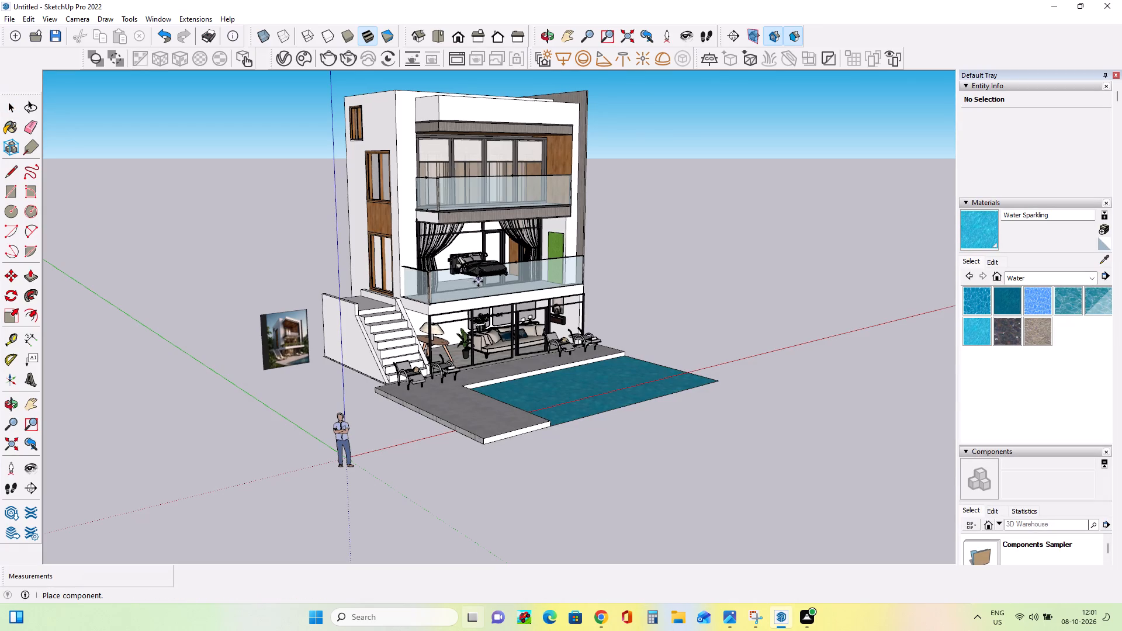
middle_click_drag(470, 261, 474, 267)
middle_click_drag(483, 282, 531, 384)
middle_click(531, 384)
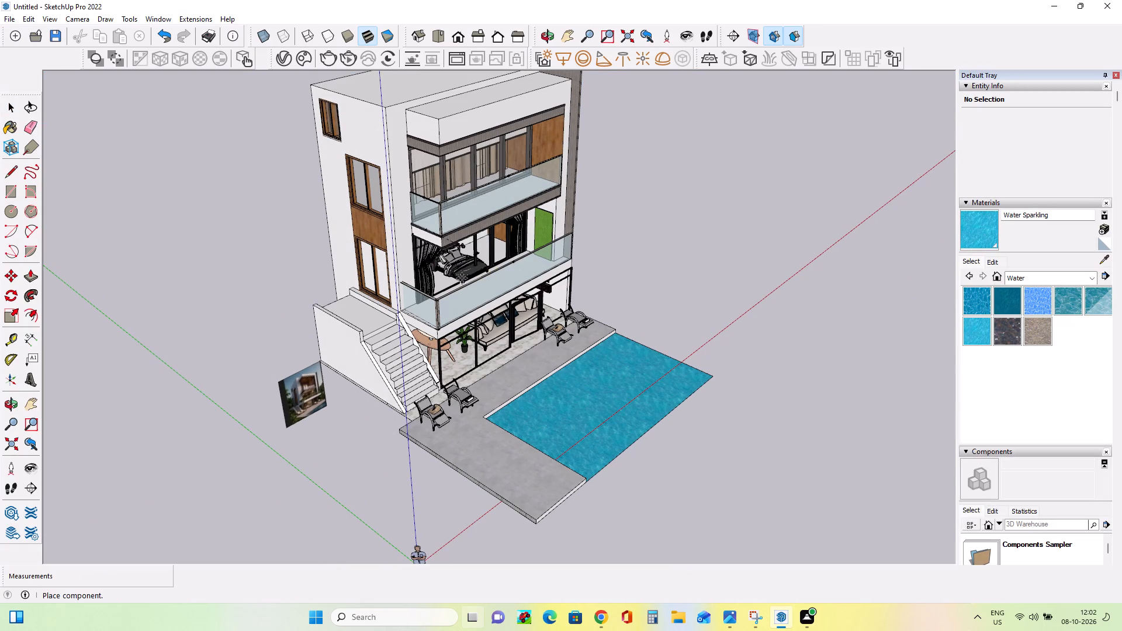
left_click(461, 275)
Move the bed about 8 3/8" inside the middle-storey room.
middle_click_drag(528, 254, 280, 236)
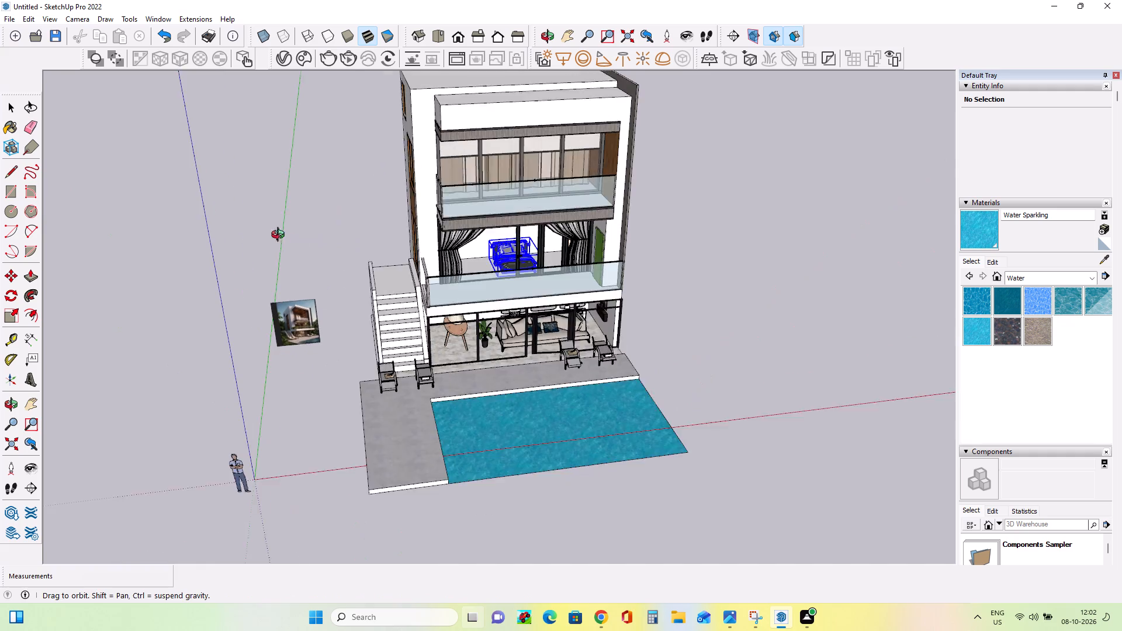
middle_click_drag(280, 236, 266, 231)
scroll(508, 239, "up", 16)
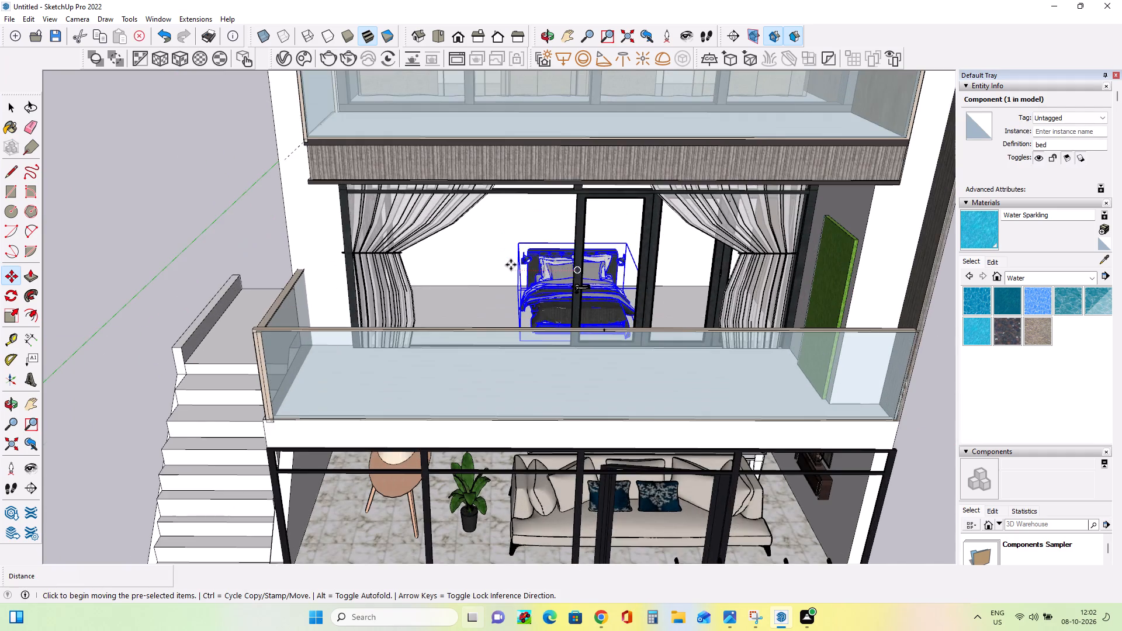
scroll(512, 270, "up", 1)
middle_click_drag(522, 285, 581, 319)
left_click(495, 281)
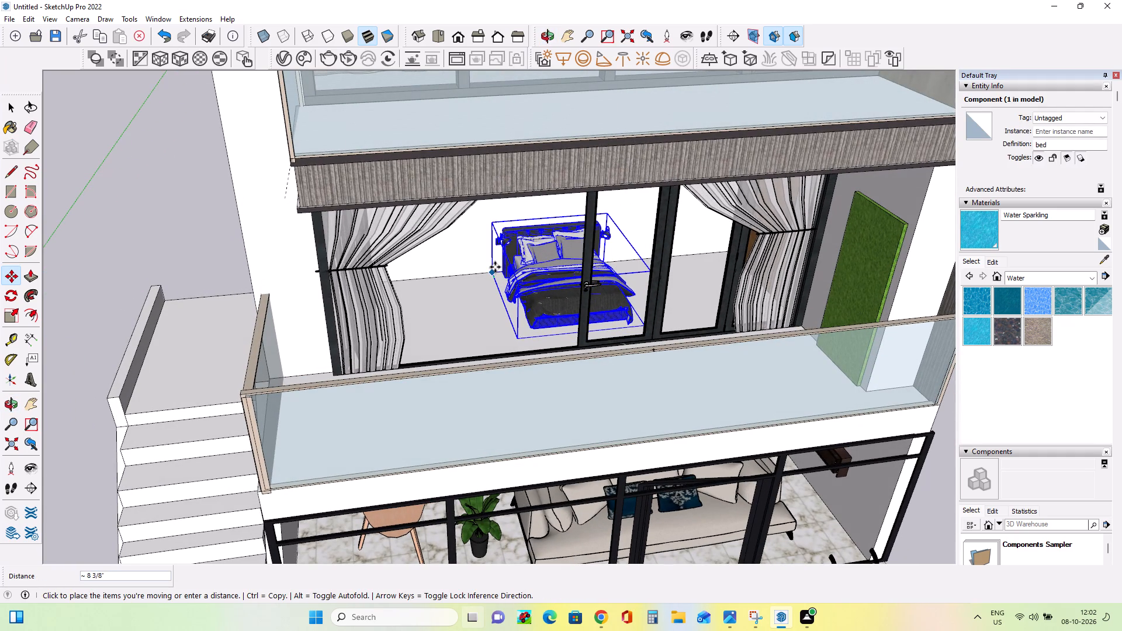
left_click(495, 267)
Widen the bed along the red axis from its stair side, and by 1.18 from its opposite side.
left_click(7, 311)
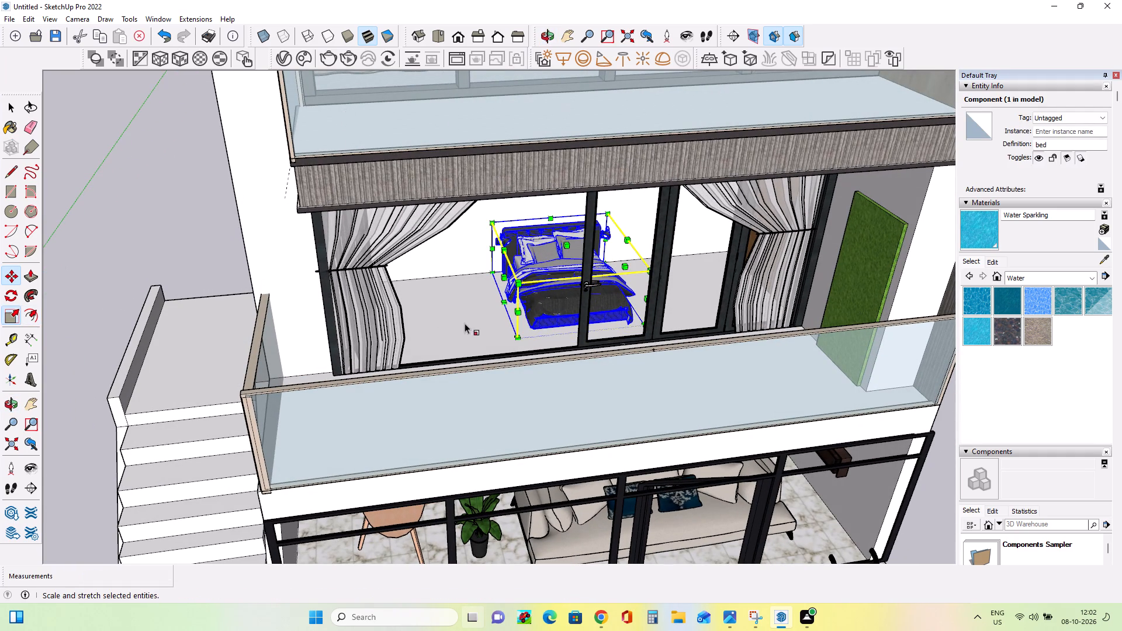
left_click(502, 275)
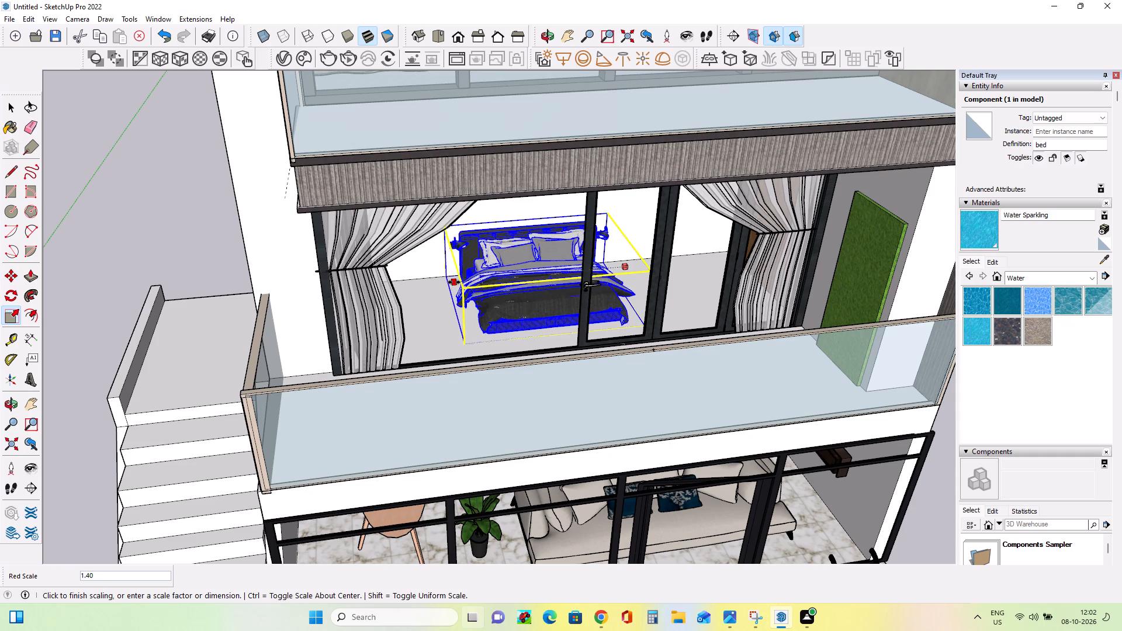
left_click(438, 285)
middle_click_drag(733, 326, 727, 325)
middle_click_drag(702, 324, 597, 315)
middle_click_drag(581, 313, 529, 306)
left_click(677, 306)
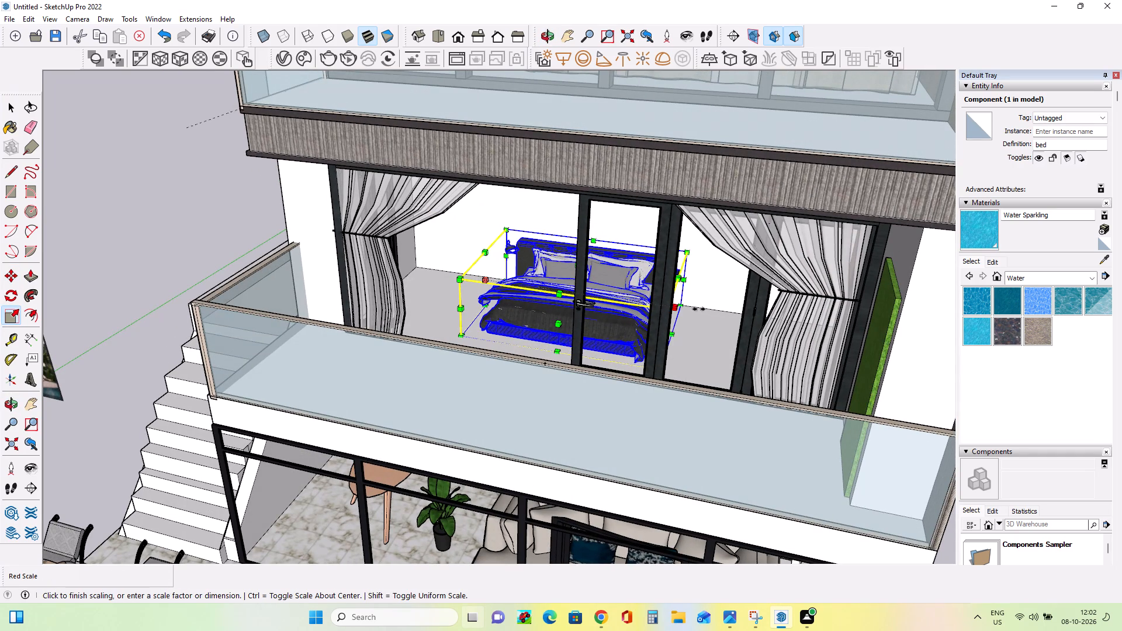
left_click(712, 316)
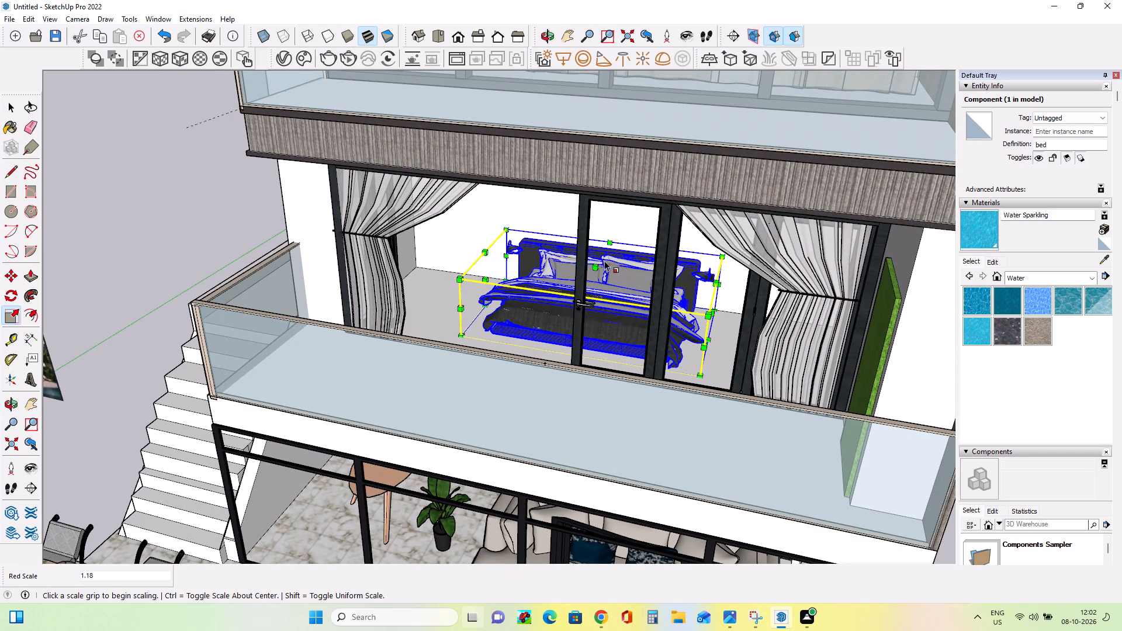
Scale the bed's height by about 1.42 along the blue axis and clear the selection.
left_click(597, 265)
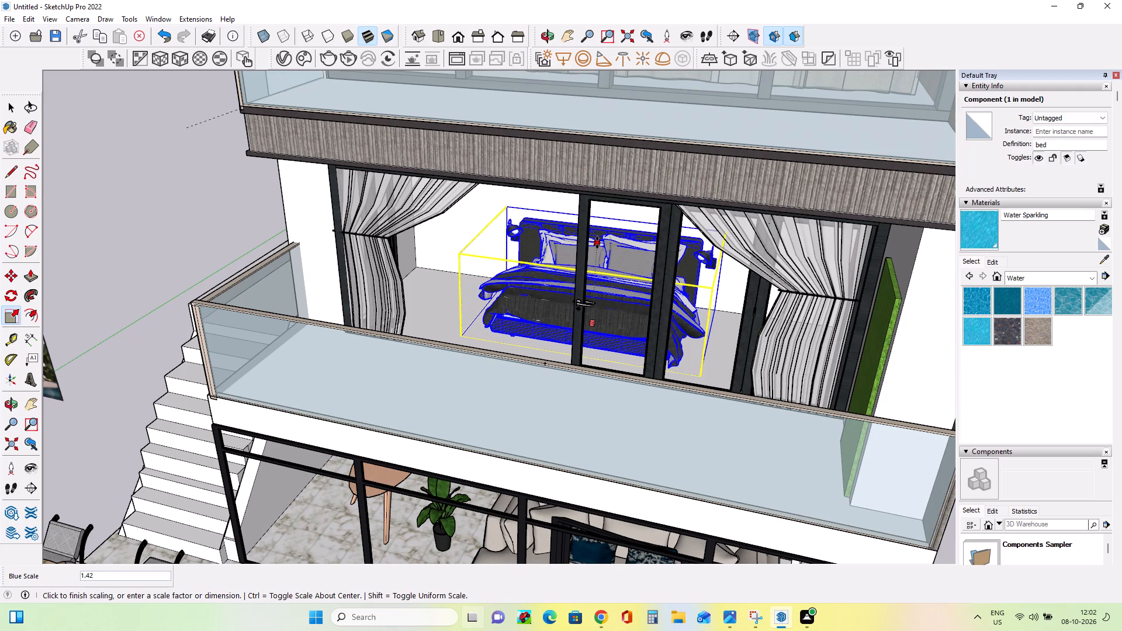
left_click(597, 242)
middle_click_drag(583, 337, 769, 254)
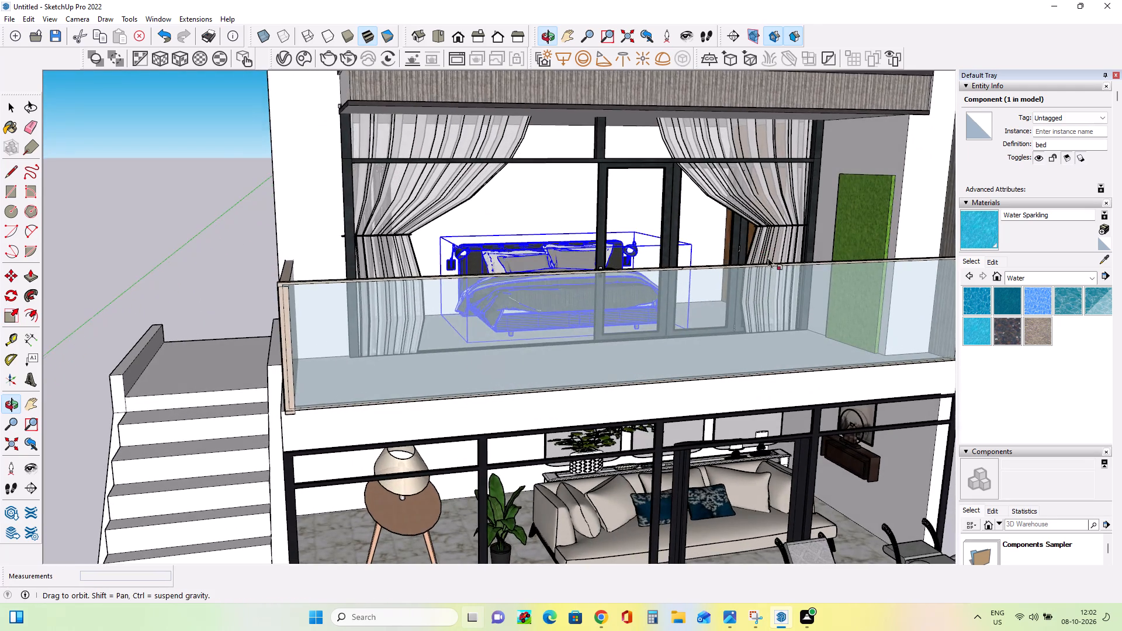
scroll(768, 261, "down", 3)
left_click(14, 108)
left_click(128, 168)
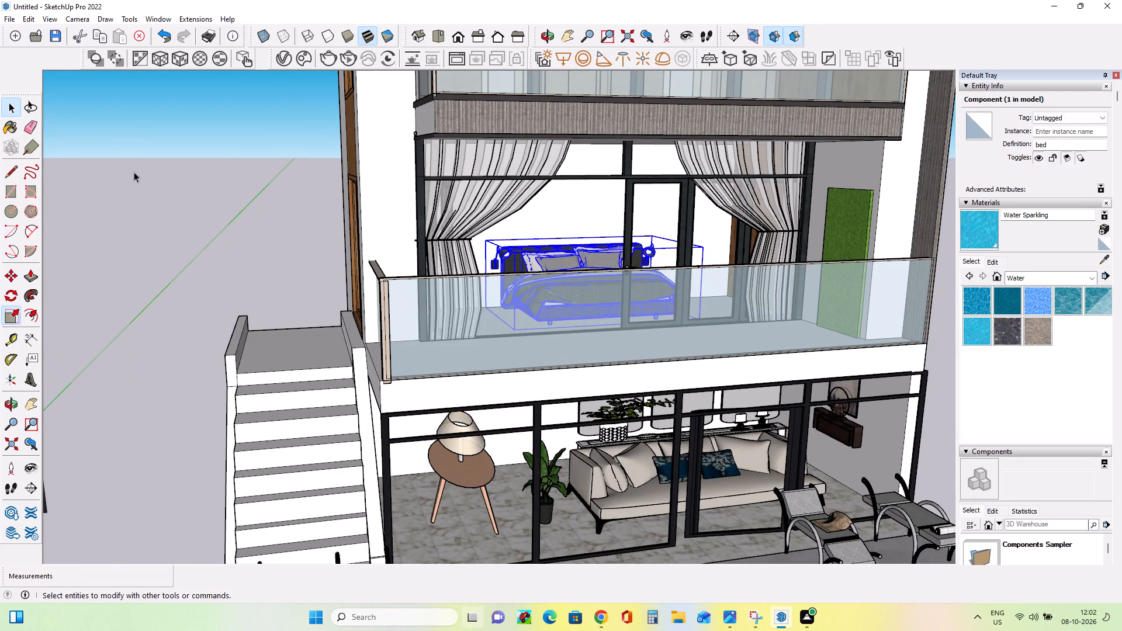
Examine the whole house and the furnished middle-storey room from the front and from above.
middle_click_drag(352, 272, 373, 340)
scroll(381, 339, "down", 11)
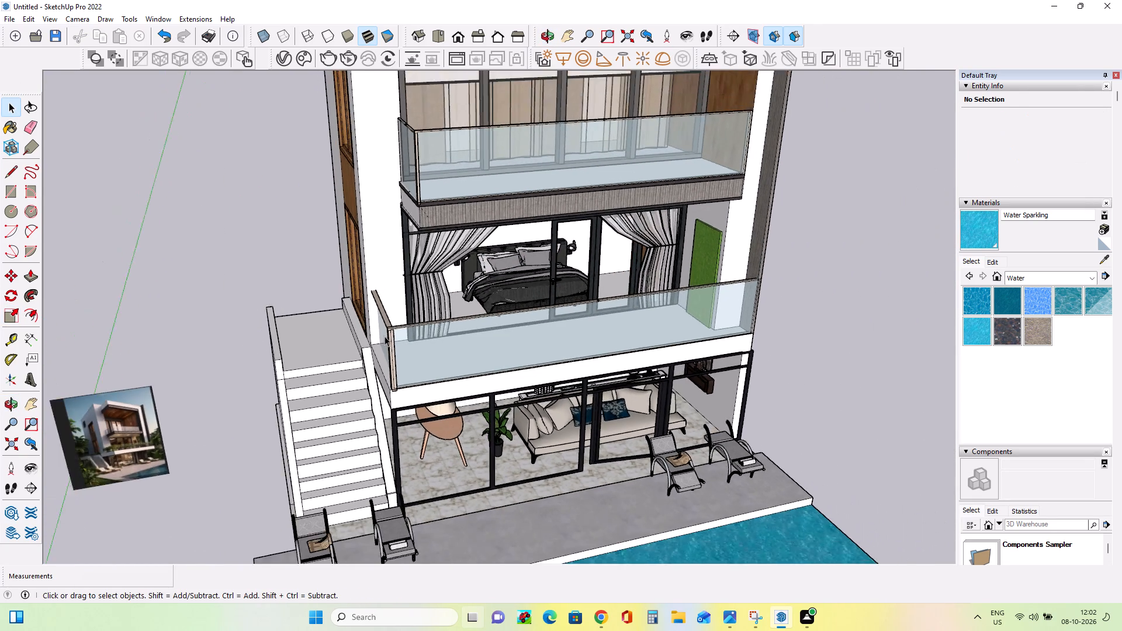
scroll(385, 336, "down", 12)
middle_click_drag(525, 390, 524, 319)
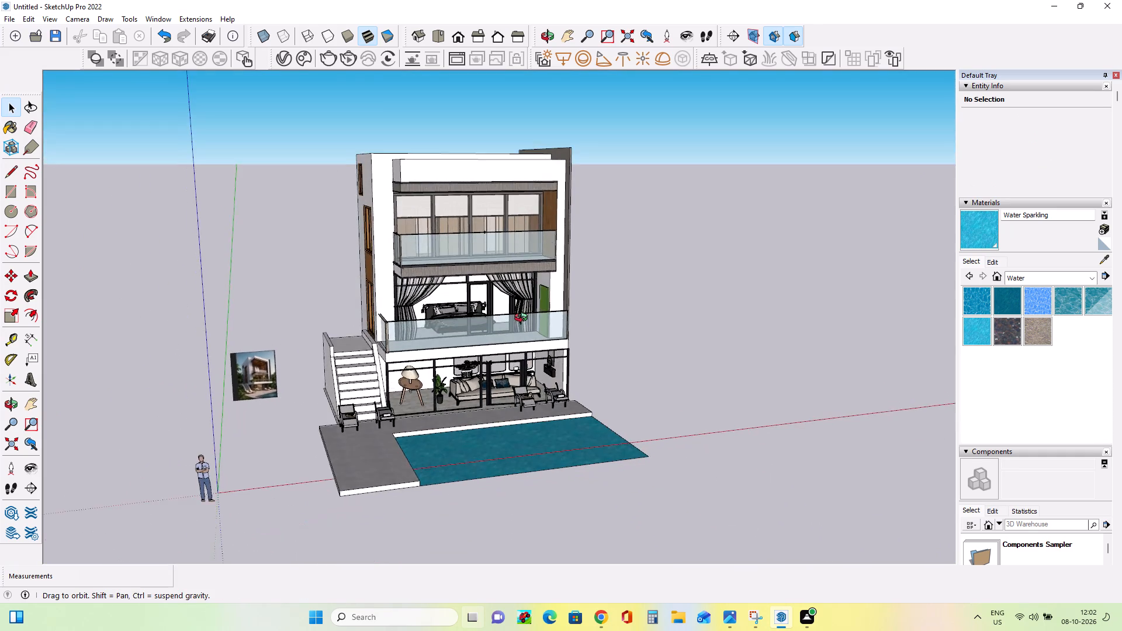
middle_click_drag(524, 319, 544, 325)
middle_click_drag(473, 334, 494, 344)
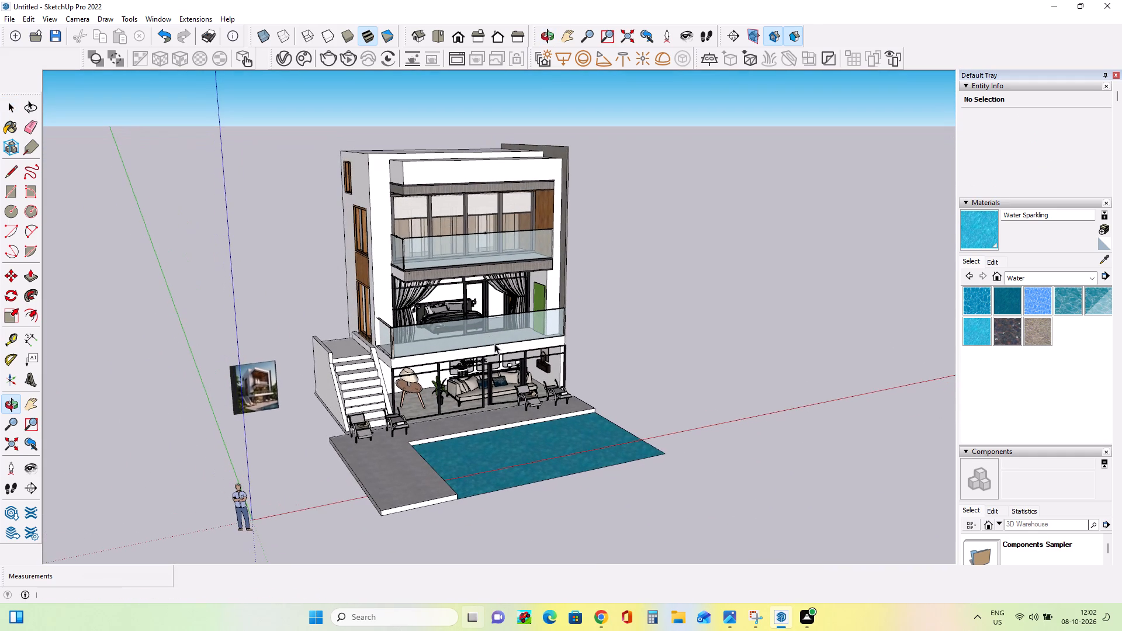
scroll(515, 301, "up", 3)
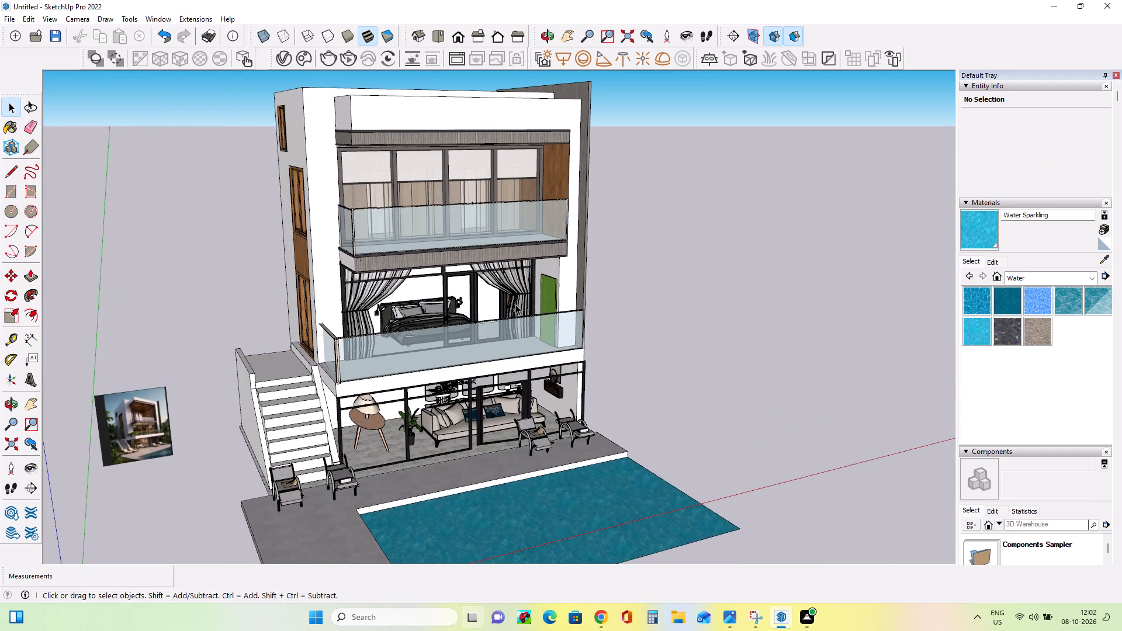
middle_click_drag(515, 304, 511, 325)
scroll(514, 304, "up", 1)
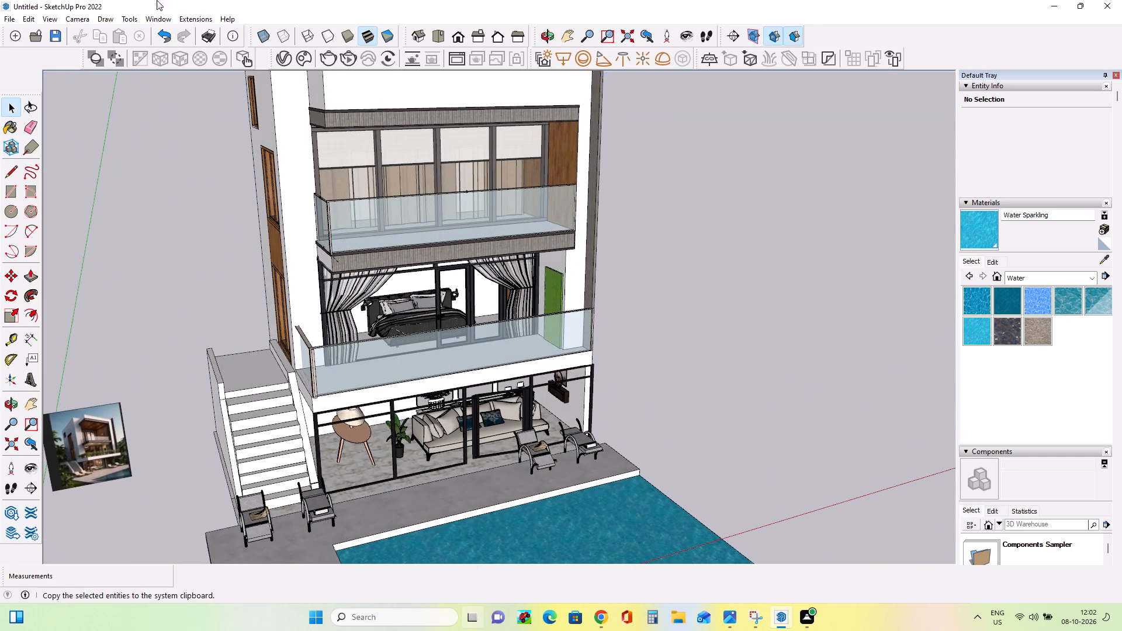
Switch to 3D Warehouse in Chrome and search the models for "bed".
left_click(595, 626)
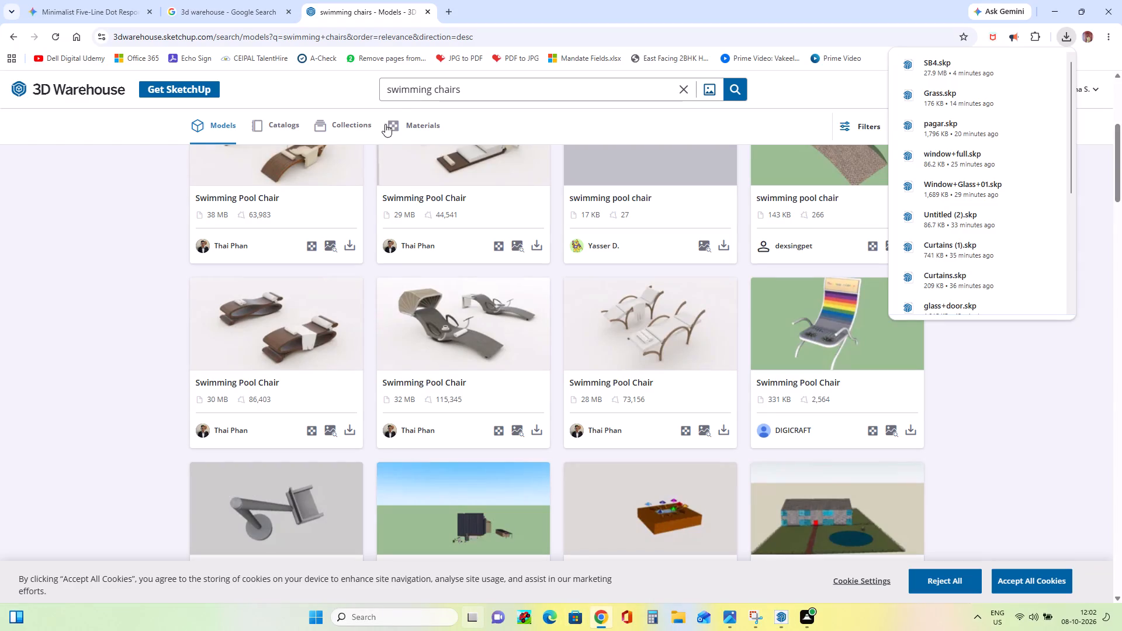
left_click(477, 85)
key("BackSpace")
key("BackSpace")
key("BackSpace")
key("BackSpace")
key("BackSpace")
key("BackSpace")
key("BackSpace")
key("BackSpace")
key("BackSpace")
key("BackSpace")
key("BackSpace")
key("BackSpace")
key("BackSpace")
key("BackSpace")
key("BackSpace")
key("BackSpace")
key("BackSpace")
key("BackSpace")
key("BackSpace")
key("BackSpace")
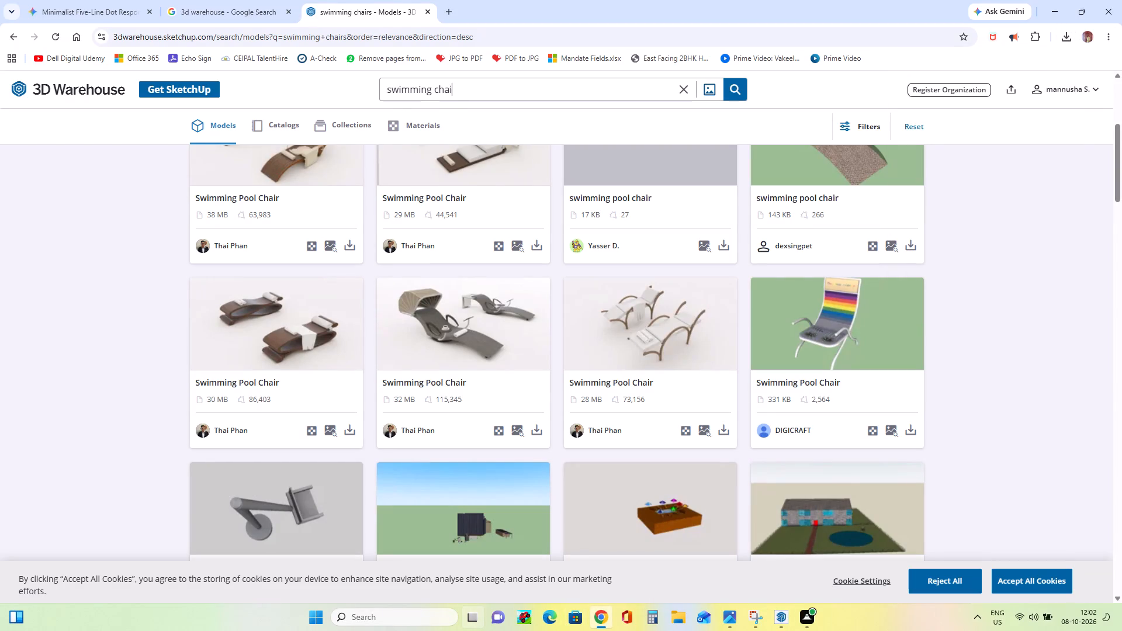
type("bed")
key("Return")
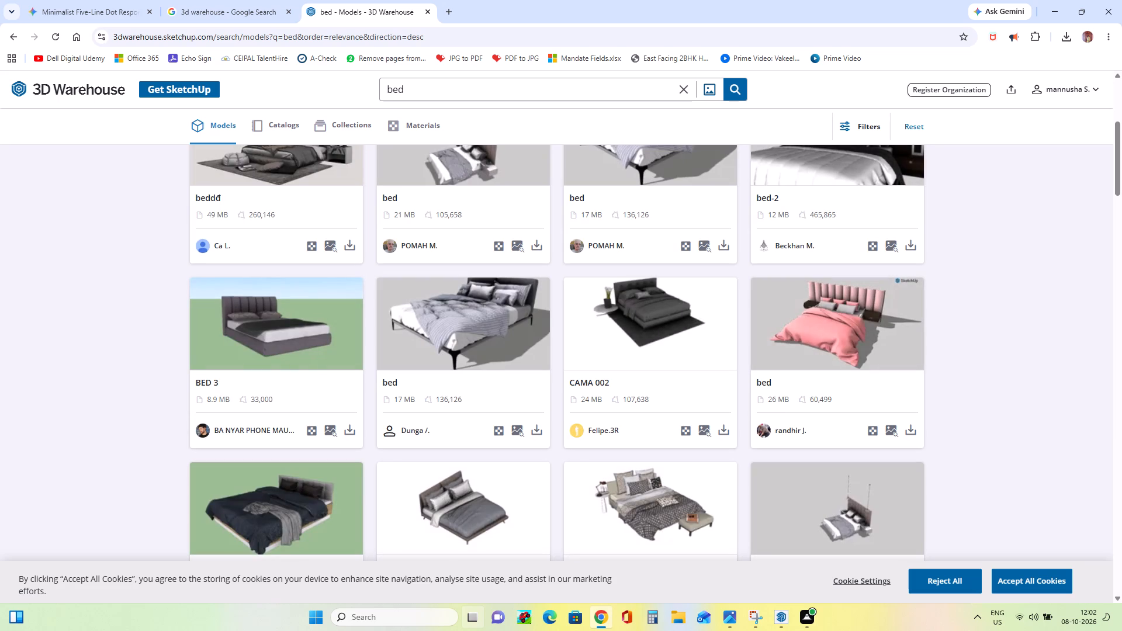
Browse the bed models, download "girl bed" as a SketchUp file, and return to SketchUp.
scroll(602, 314, "up", 3)
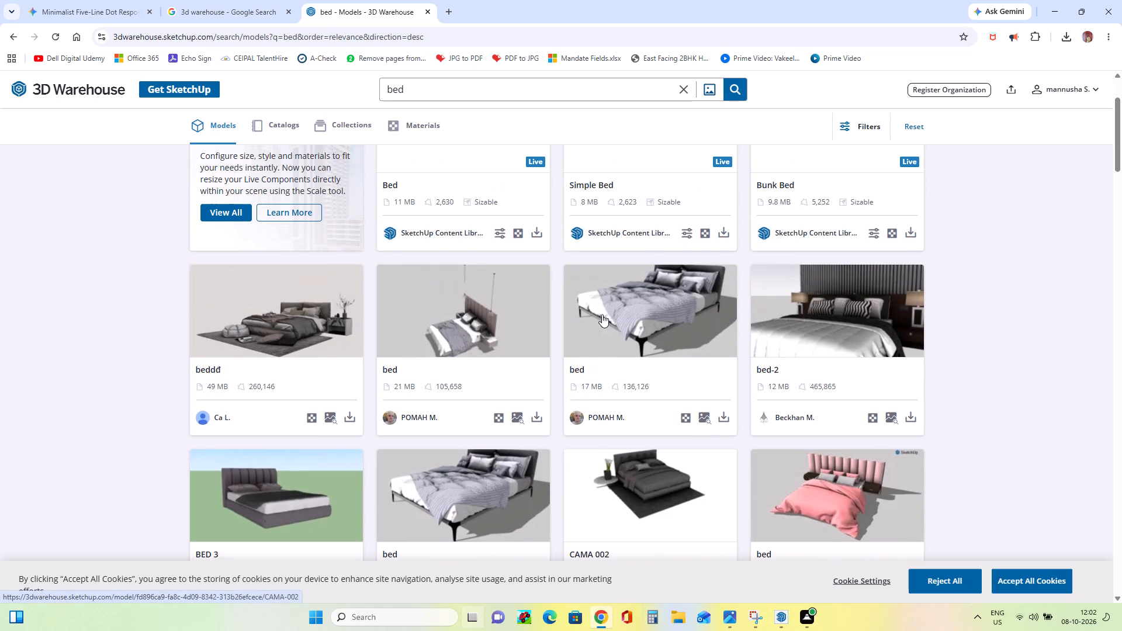
scroll(602, 314, "up", 3)
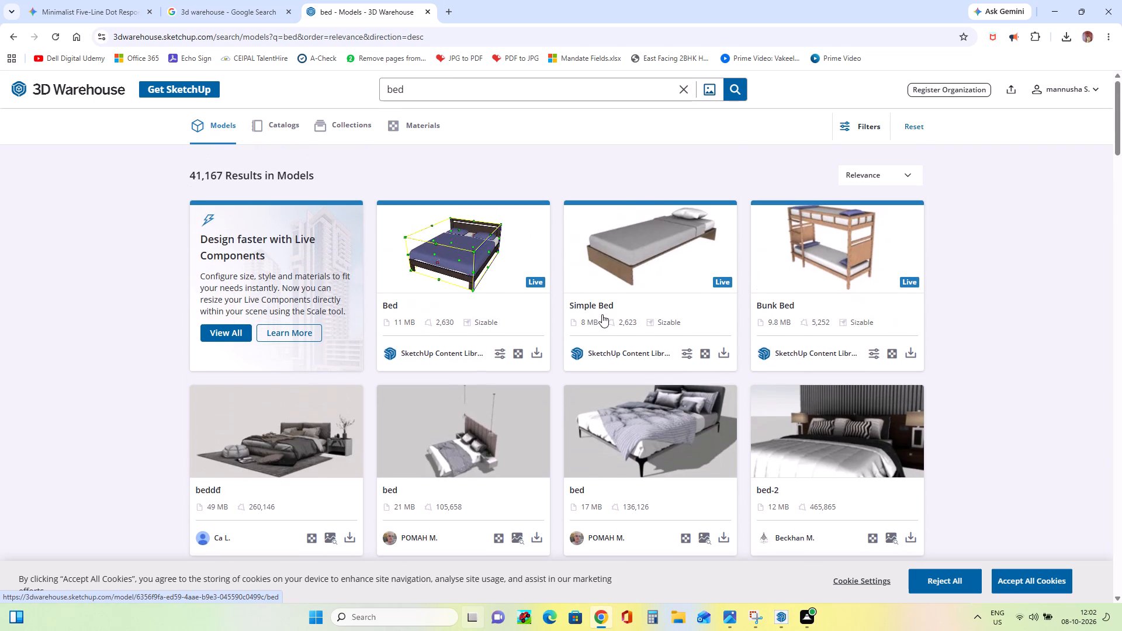
scroll(602, 315, "down", 9)
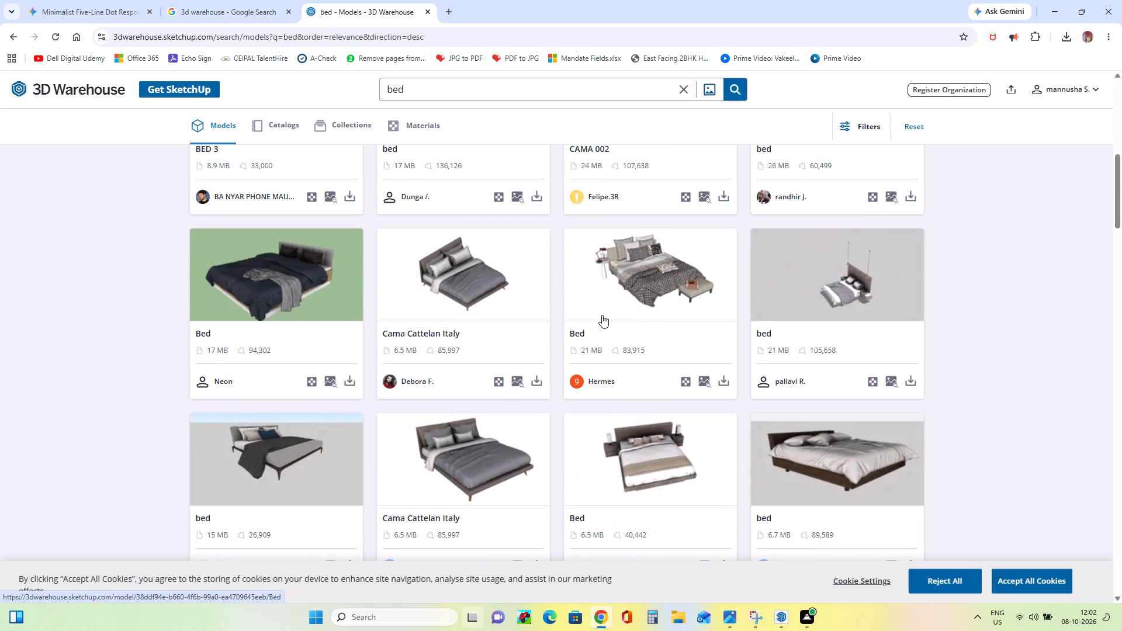
scroll(602, 315, "down", 2)
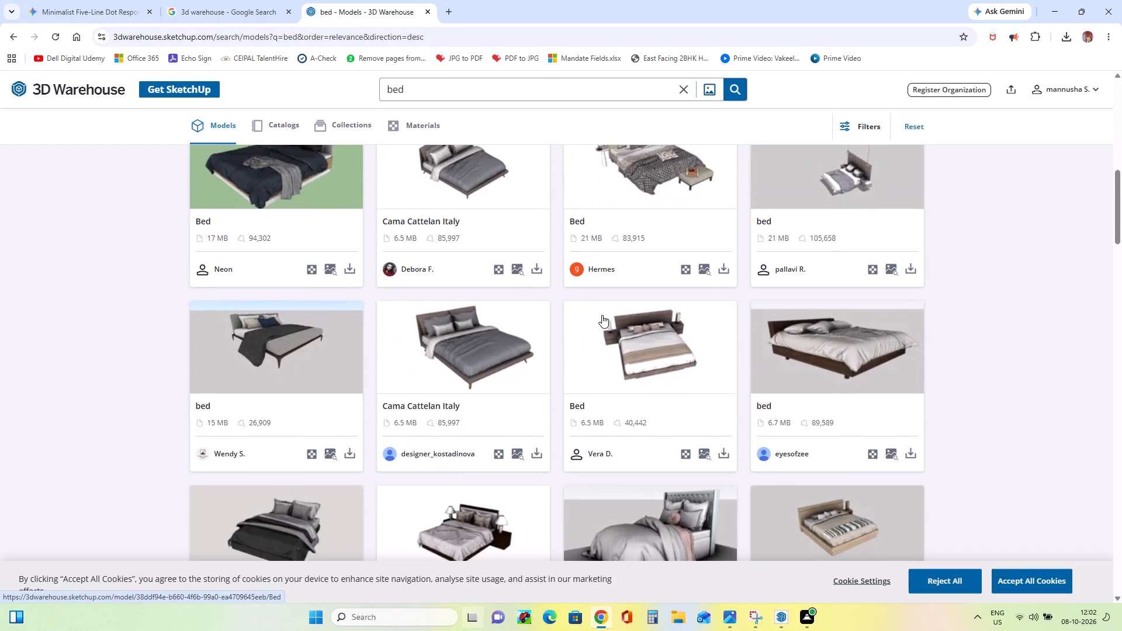
scroll(602, 315, "down", 2)
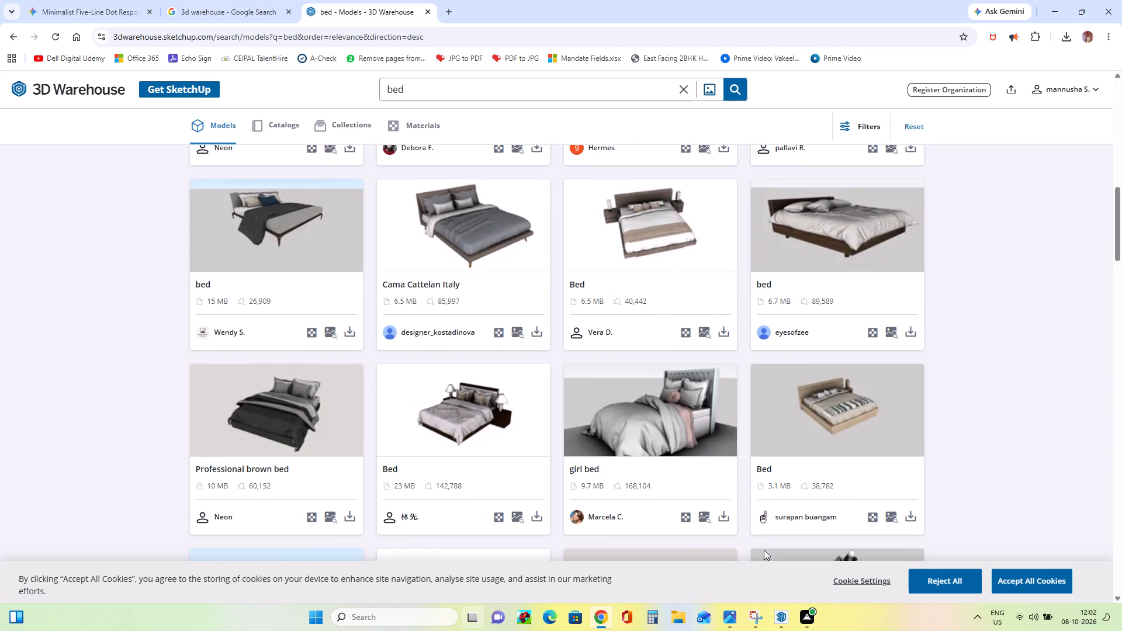
left_click(721, 516)
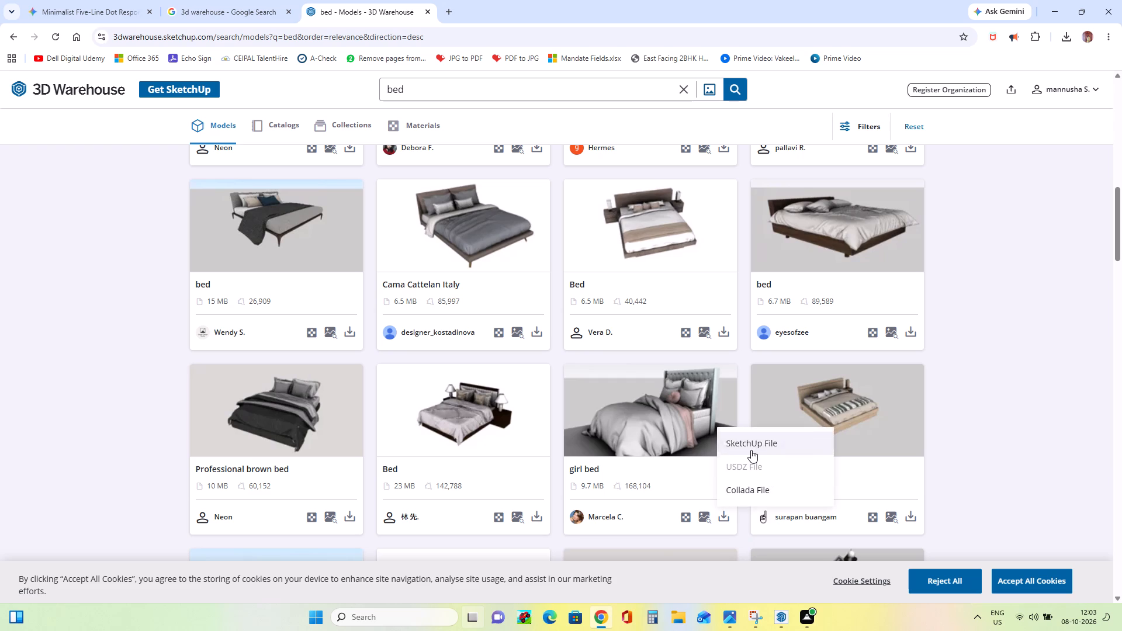
left_click(751, 450)
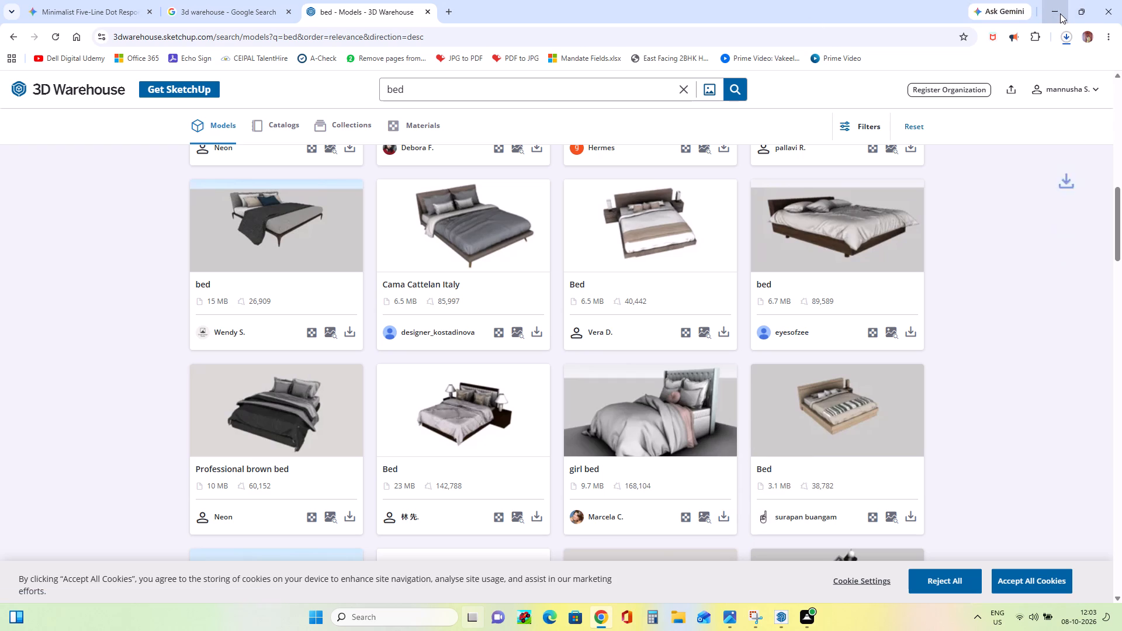
left_click(1058, 13)
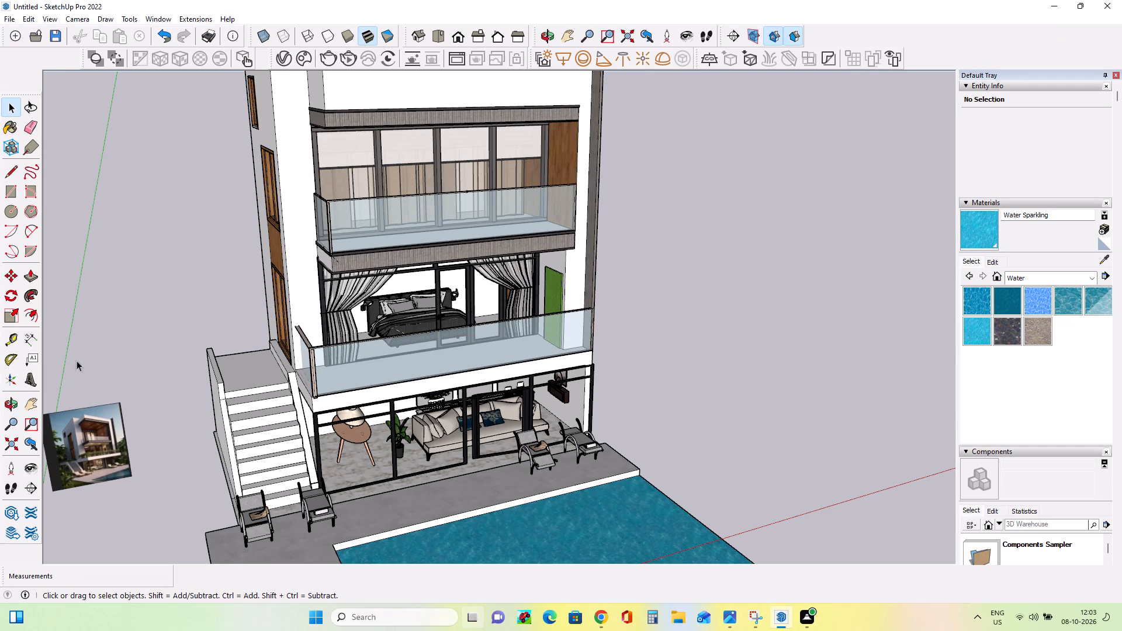
Delete the dark bed from the middle-storey room.
left_click(398, 306)
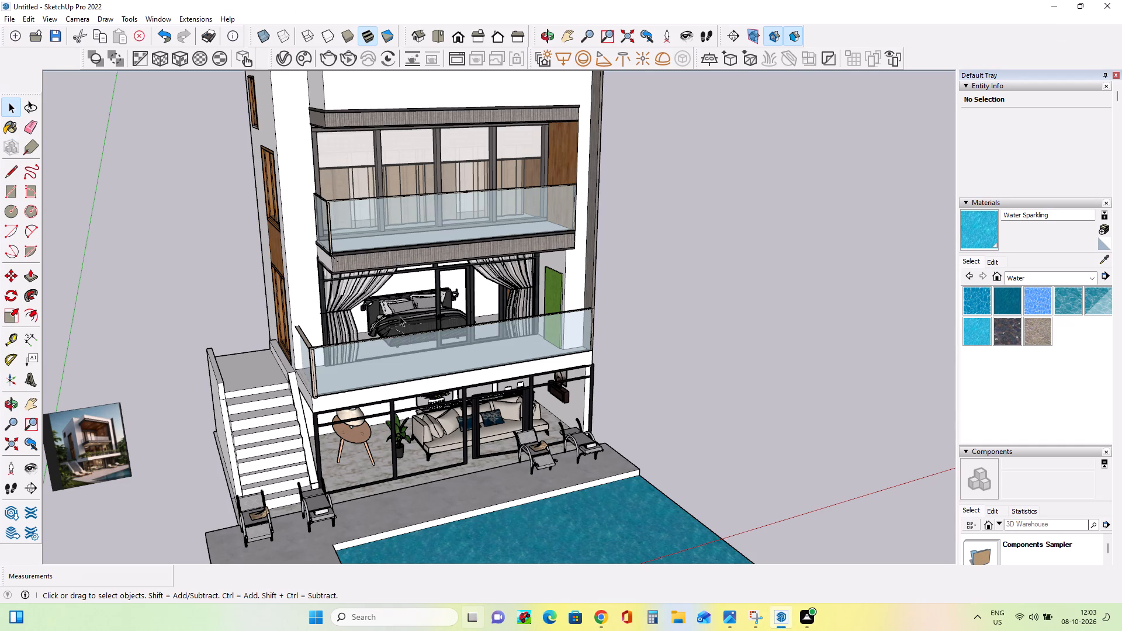
key("Delete")
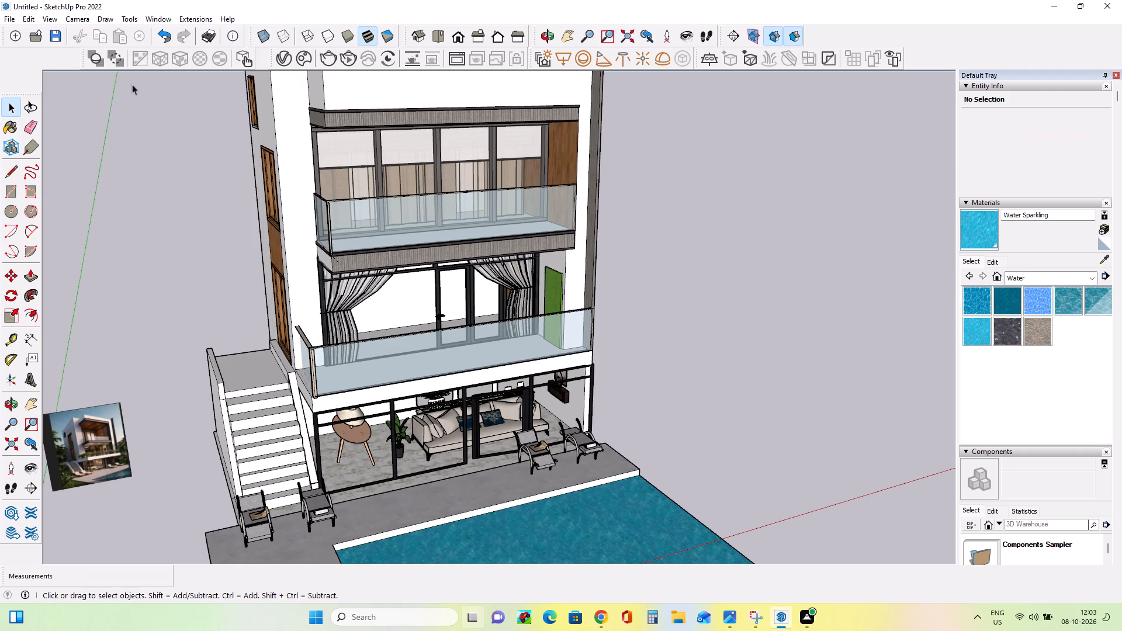
Import the candy_bed_barroque+(SU+2015) model from Downloads and place it on the middle-storey balcony.
left_click(10, 18)
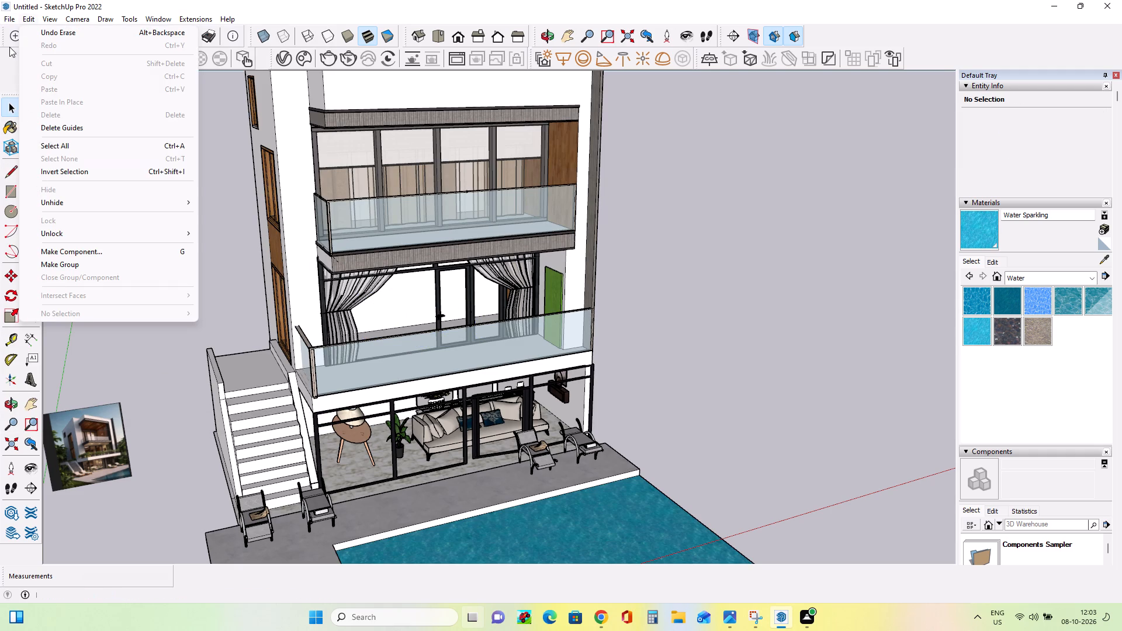
left_click(48, 222)
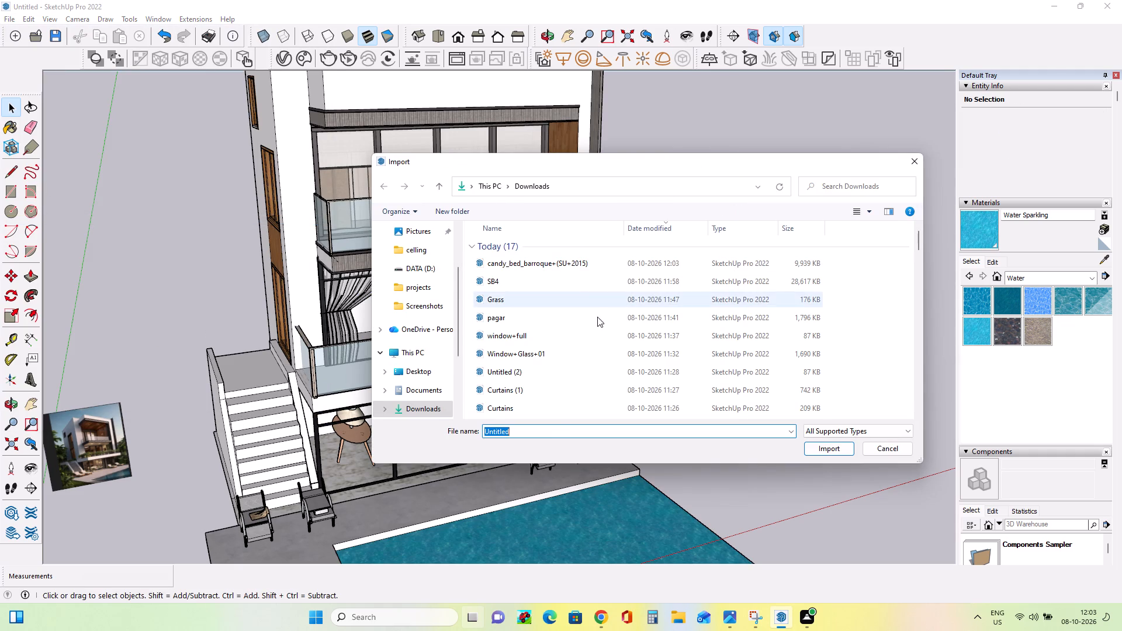
left_click(573, 267)
left_click(820, 450)
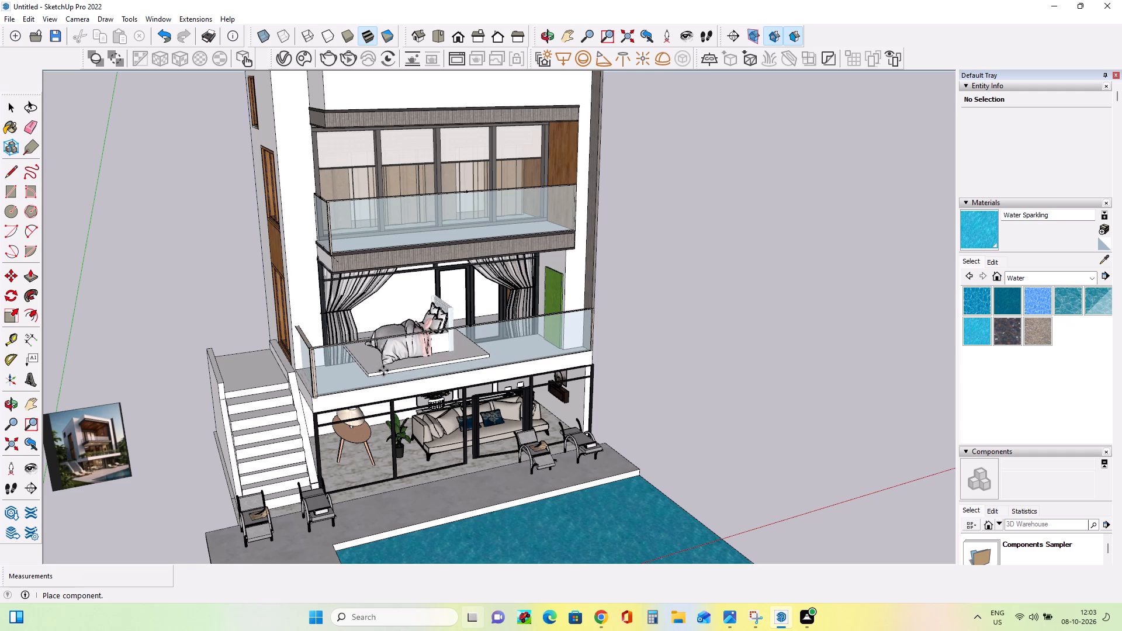
left_click(383, 370)
Move the imported bed about 6' along the balcony toward its stair-side end.
middle_click_drag(348, 391, 538, 466)
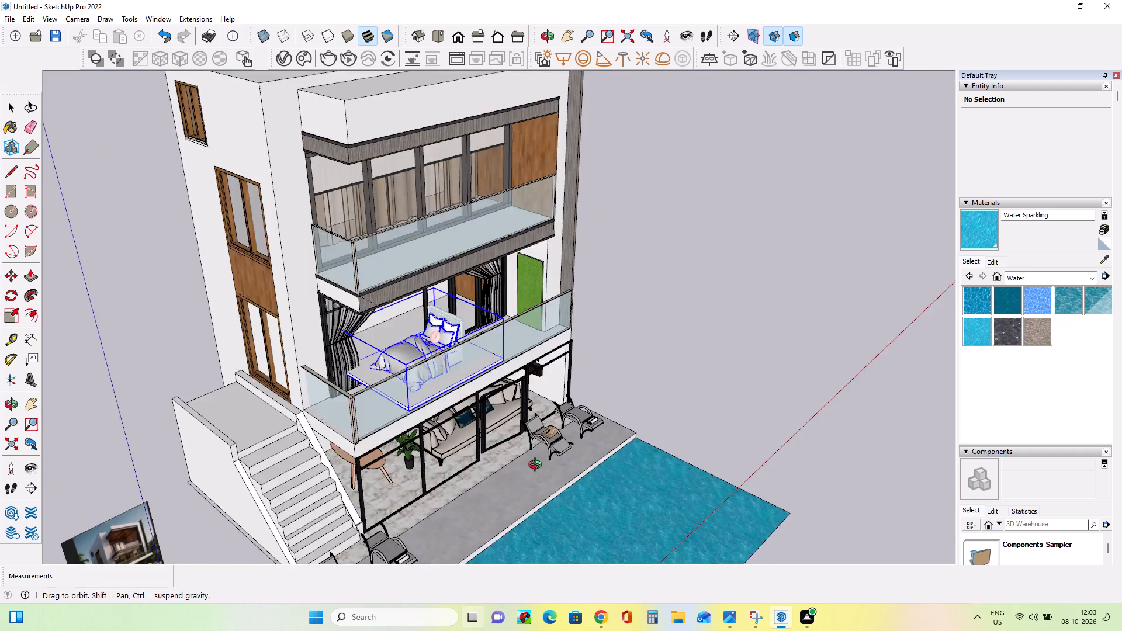
middle_click_drag(538, 466, 543, 467)
left_click(453, 431)
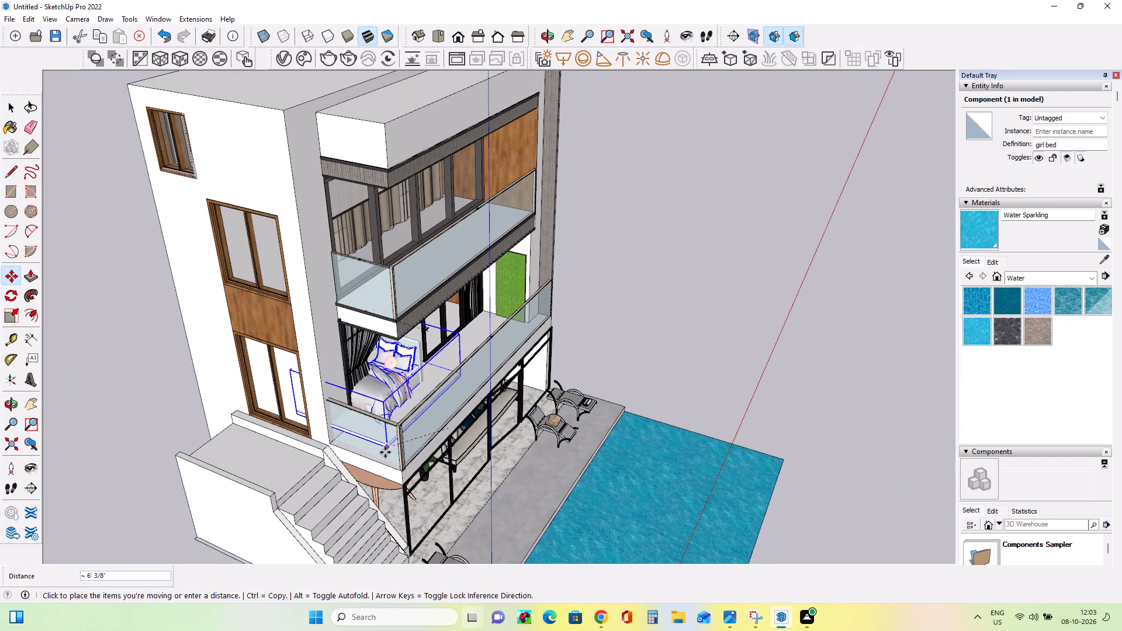
left_click(387, 457)
Rotate the bed about 81.3 degrees in the horizontal plane so its headboard faces the house.
middle_click_drag(527, 420, 546, 443)
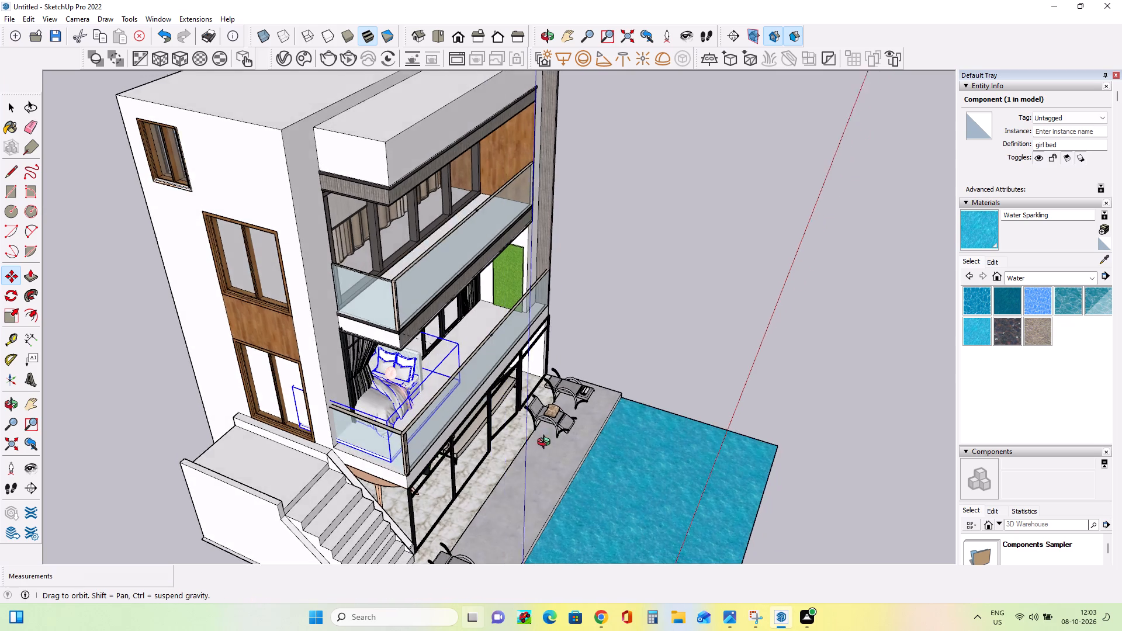
middle_click_drag(546, 443, 226, 266)
middle_click_drag(475, 426, 459, 435)
left_click(15, 275)
left_click(16, 294)
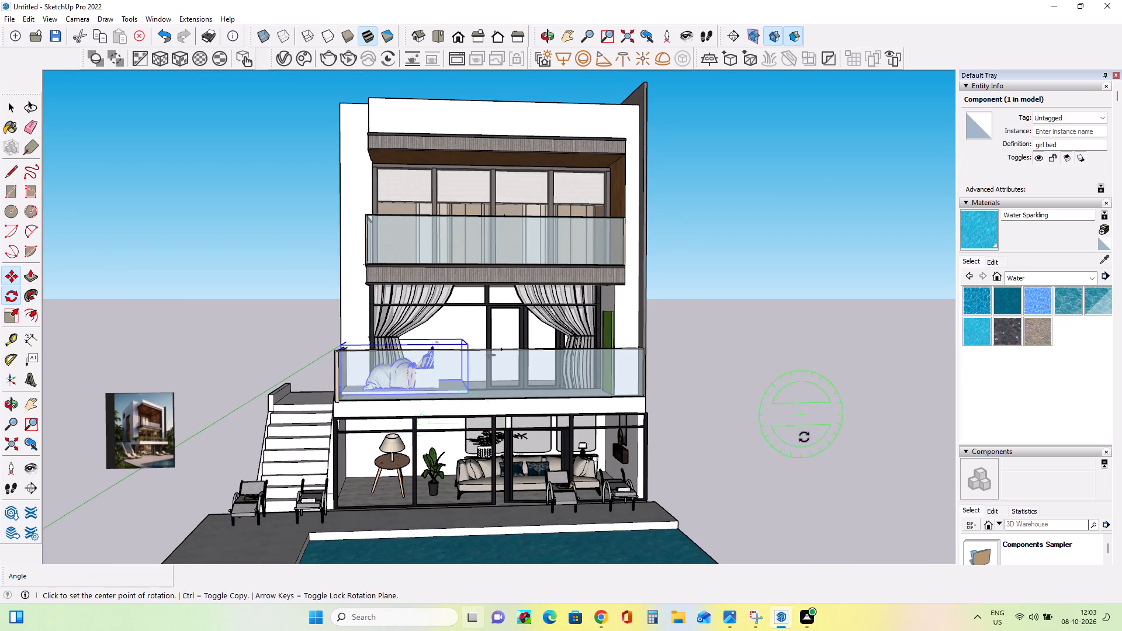
middle_click_drag(512, 348, 519, 364)
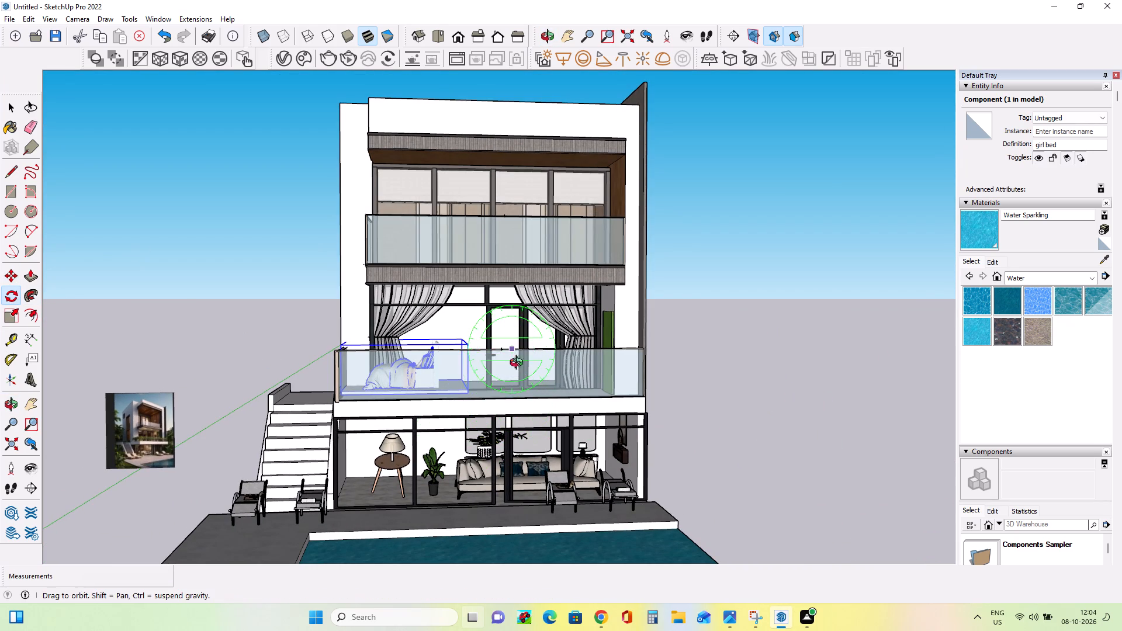
middle_click_drag(519, 364, 600, 588)
middle_click_drag(601, 599, 605, 614)
middle_click(605, 614)
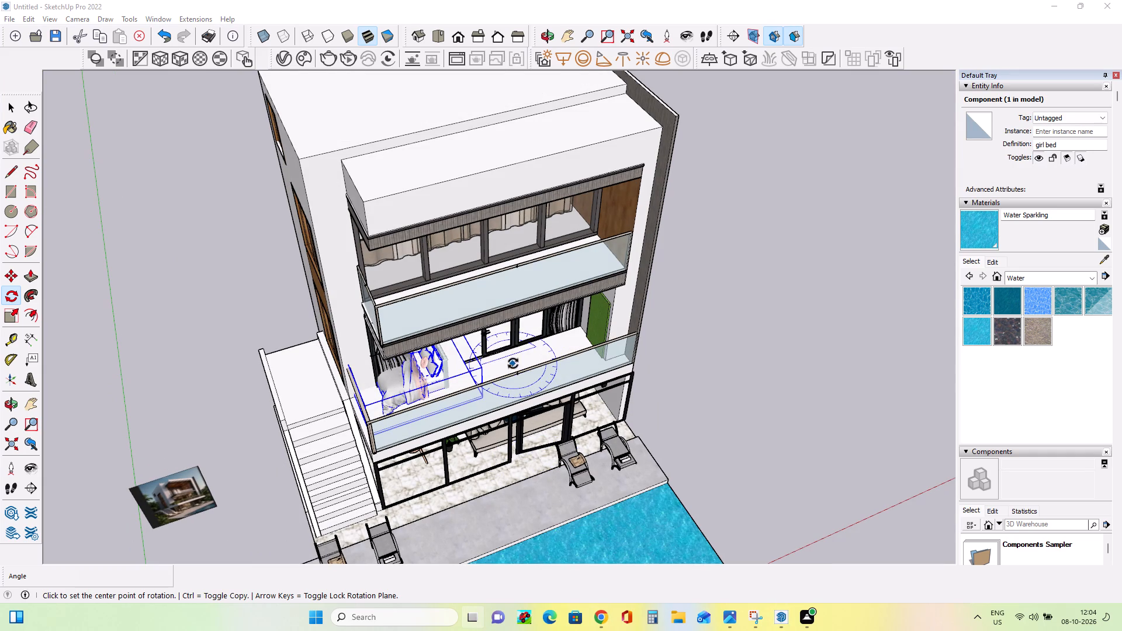
left_click(516, 366)
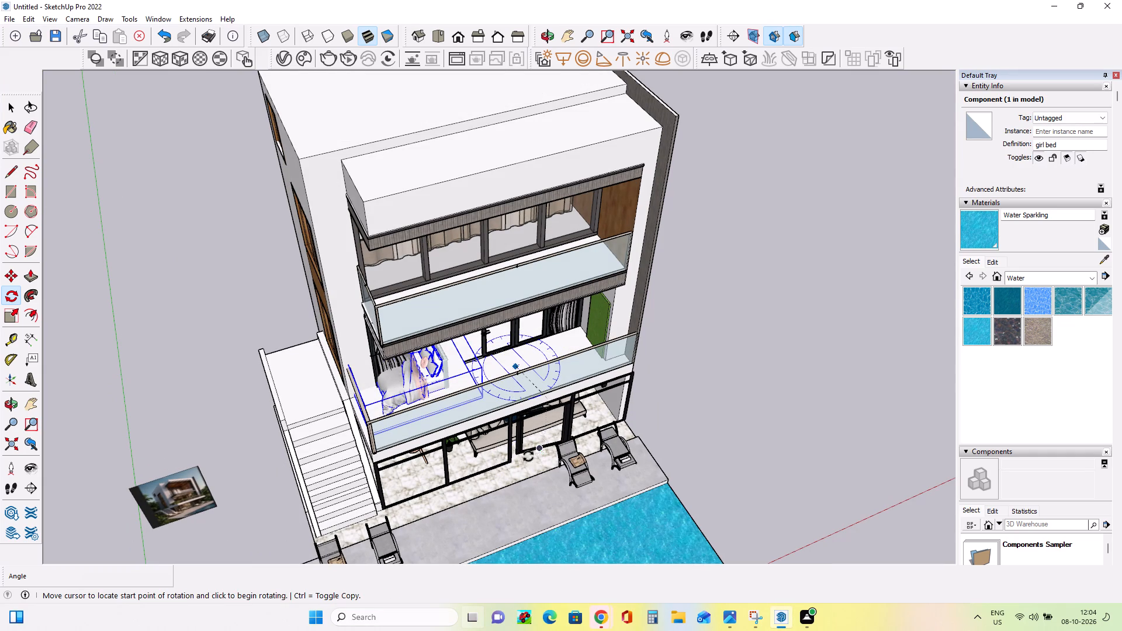
left_click(569, 349)
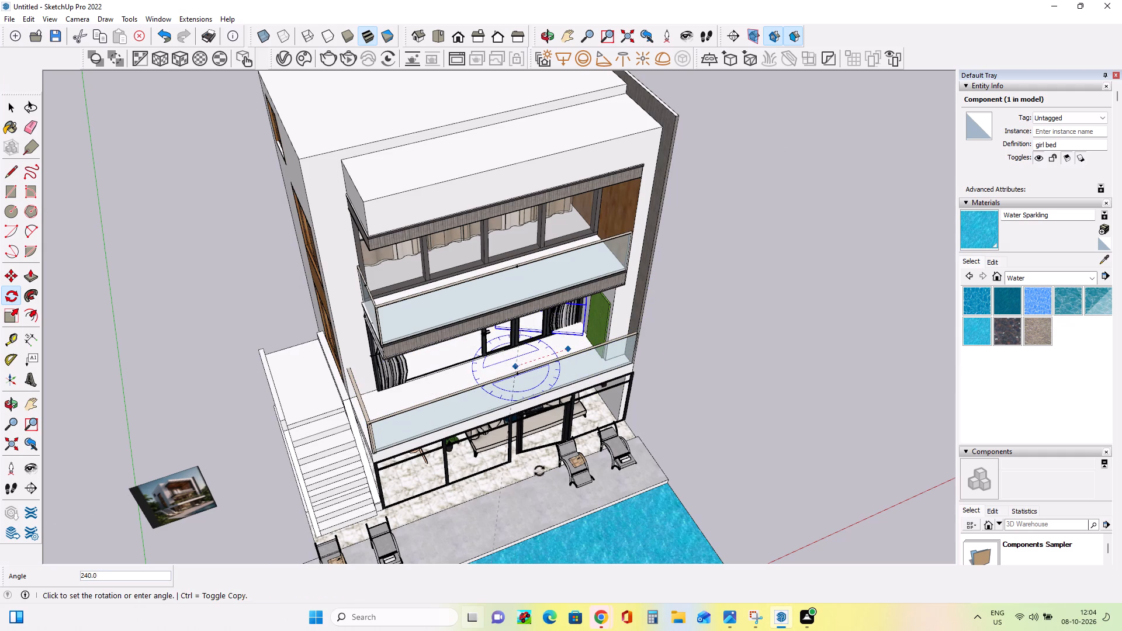
scroll(576, 446, "down", 3)
middle_click_drag(567, 457, 528, 407)
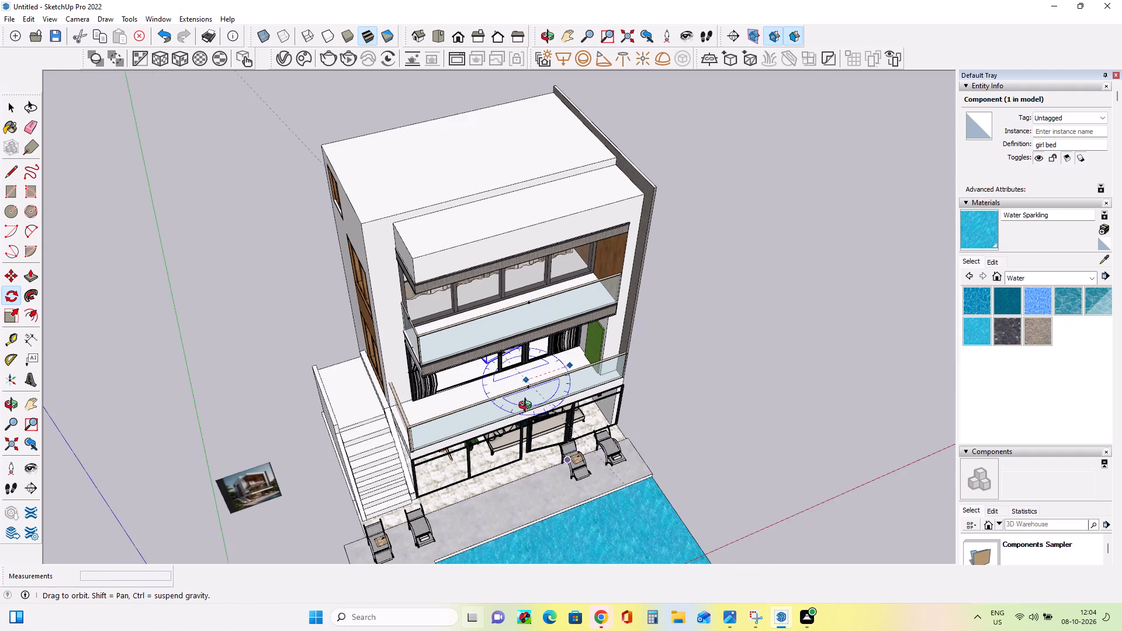
middle_click_drag(528, 407, 500, 279)
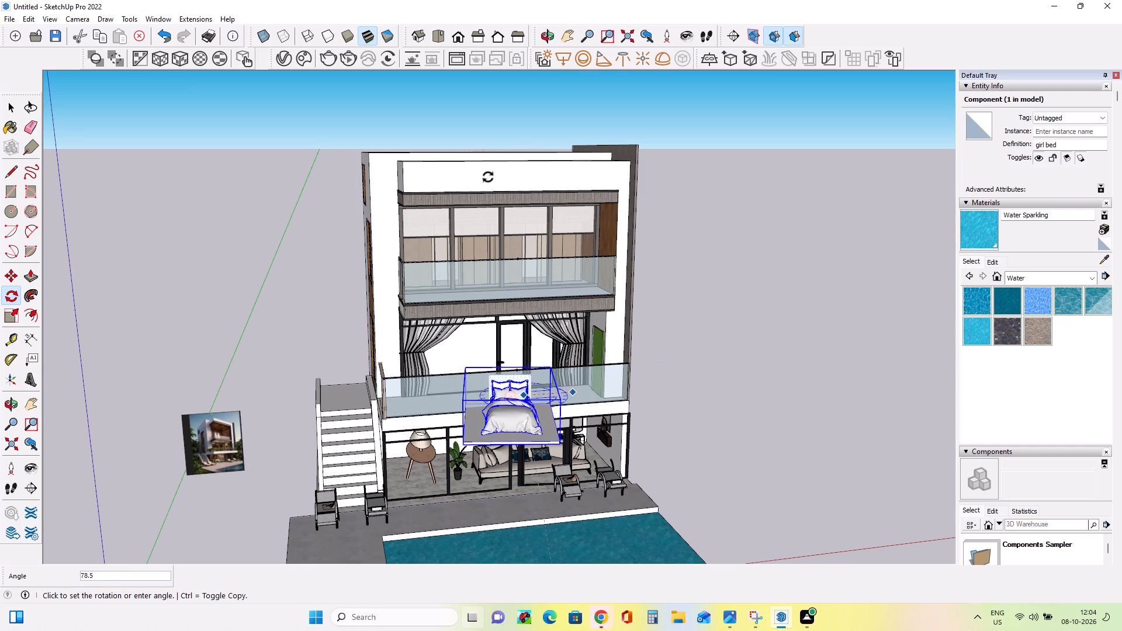
left_click(455, 185)
Rotate the bed a further 10.8 degrees or so to square it with the house front.
middle_click_drag(527, 380, 555, 462)
middle_click_drag(559, 470, 573, 512)
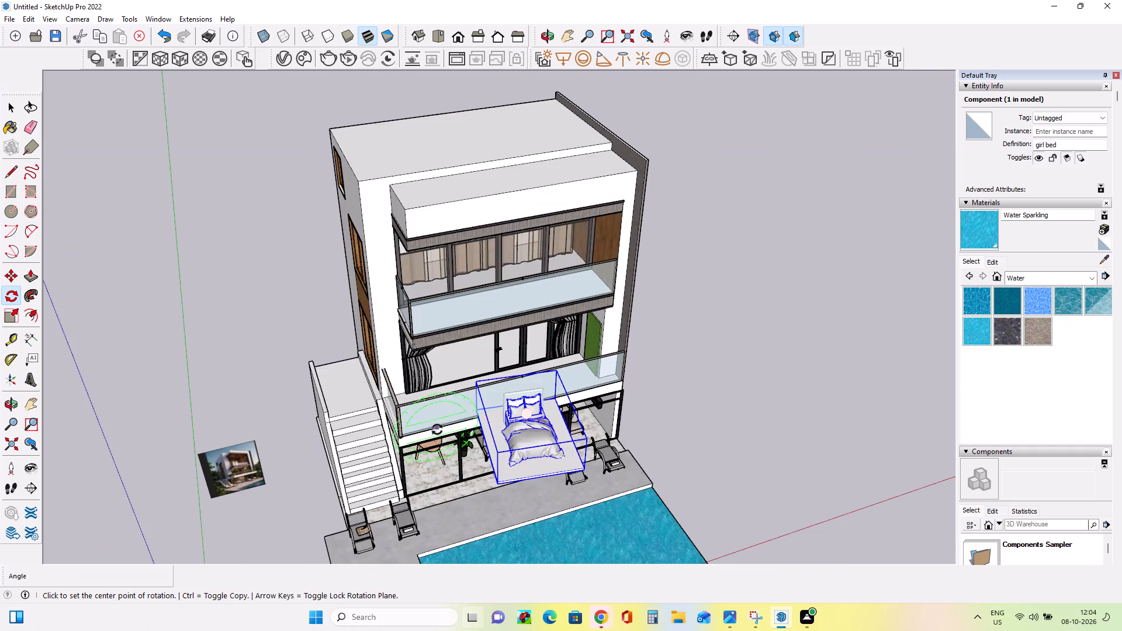
middle_click_drag(437, 429, 490, 494)
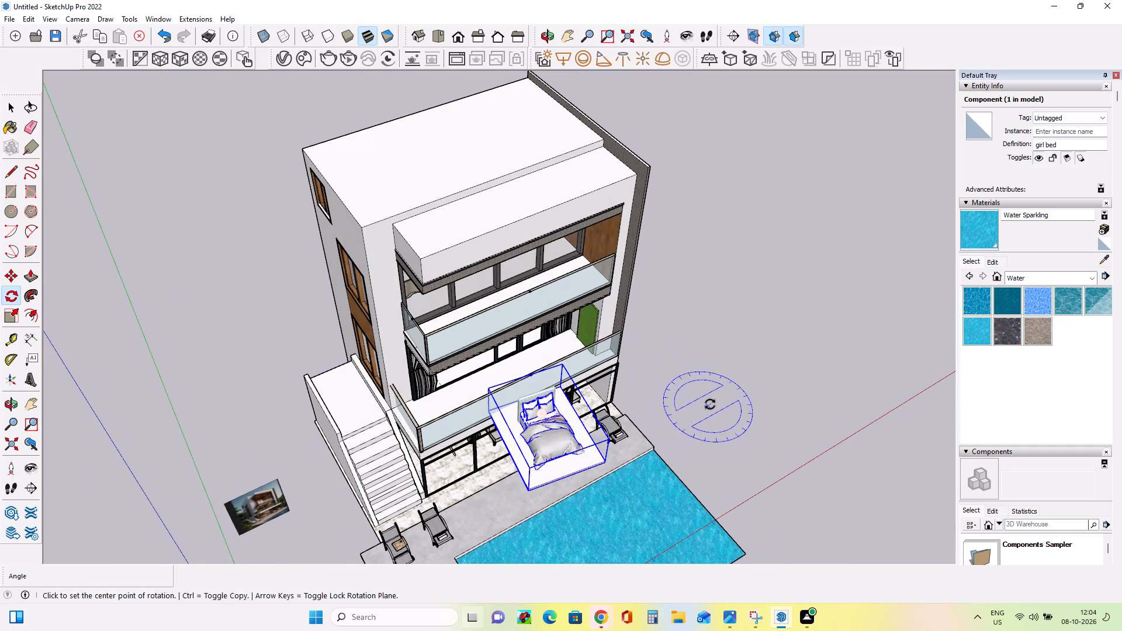
left_click(710, 404)
left_click(678, 423)
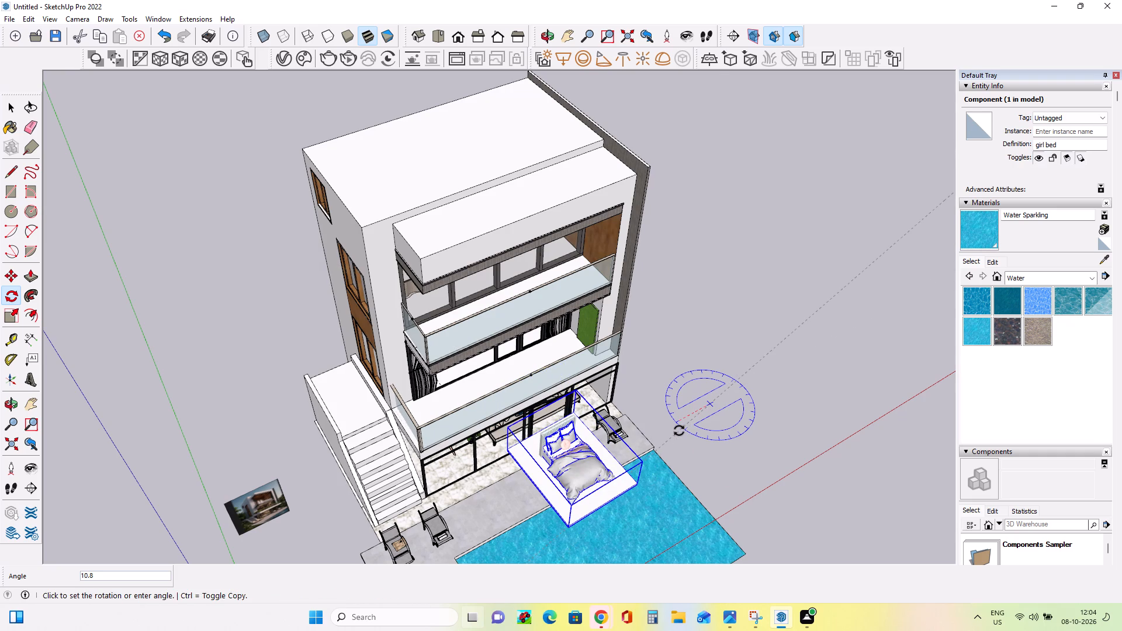
left_click(679, 431)
Move the bed about 11' 2" onto the middle balcony, and about 8' 3" further into the room behind the glass doors.
scroll(500, 464, "up", 8)
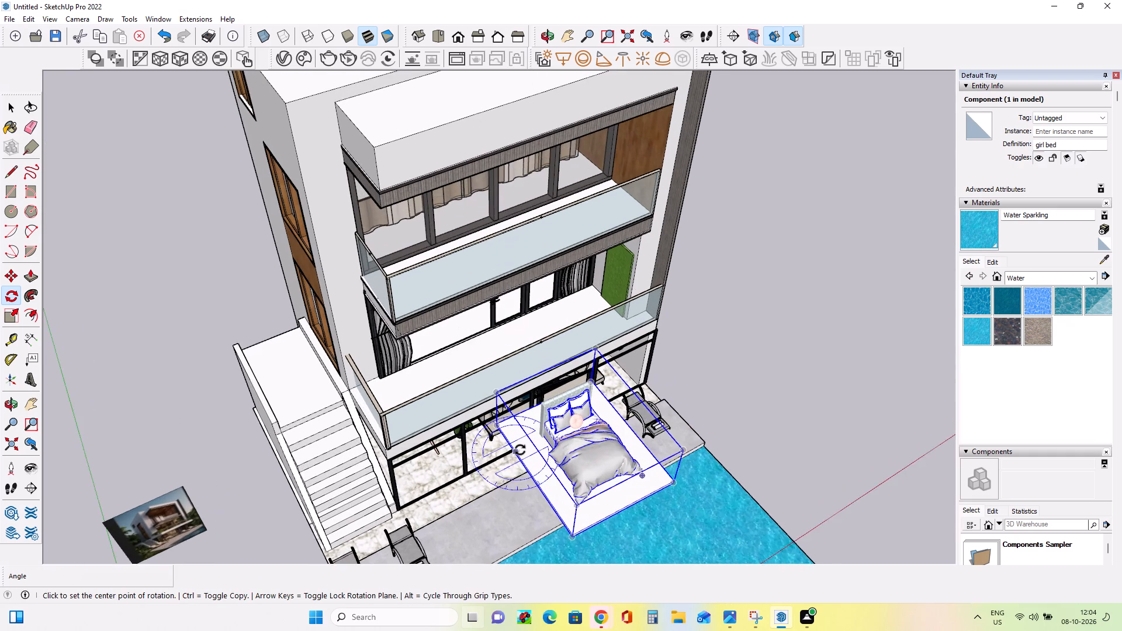
left_click(7, 278)
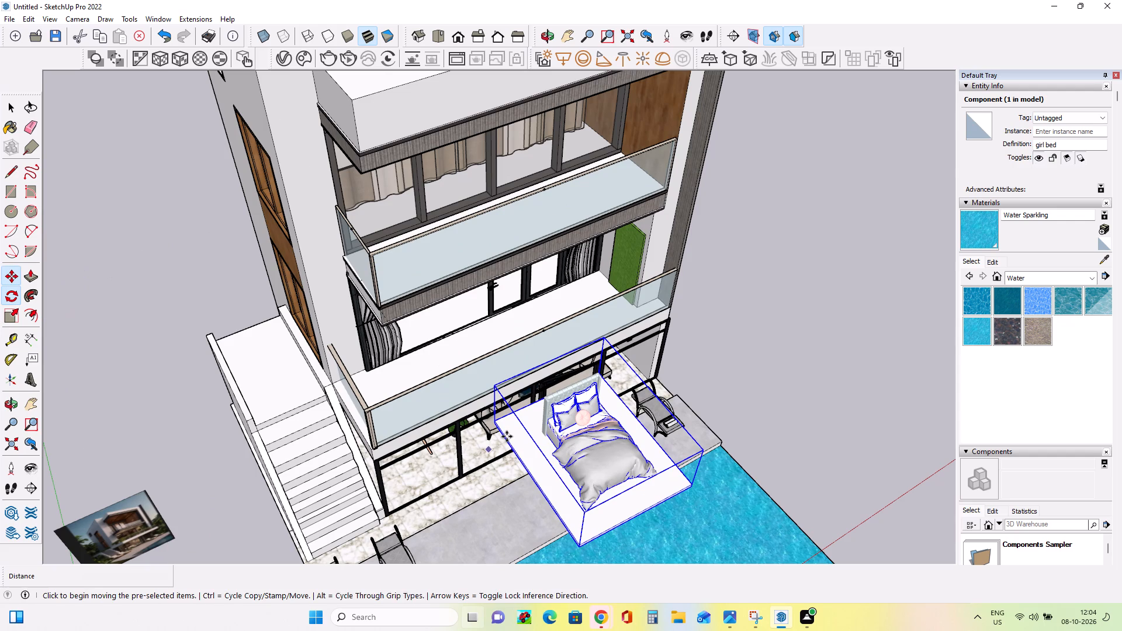
left_click(494, 427)
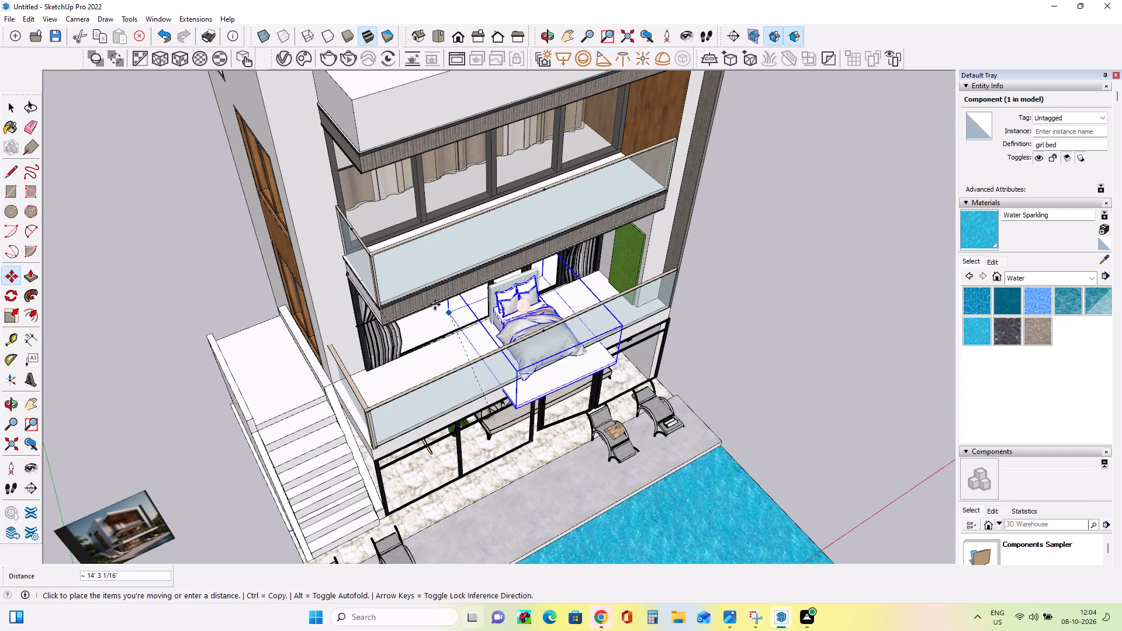
left_click(432, 334)
middle_click_drag(432, 390, 435, 373)
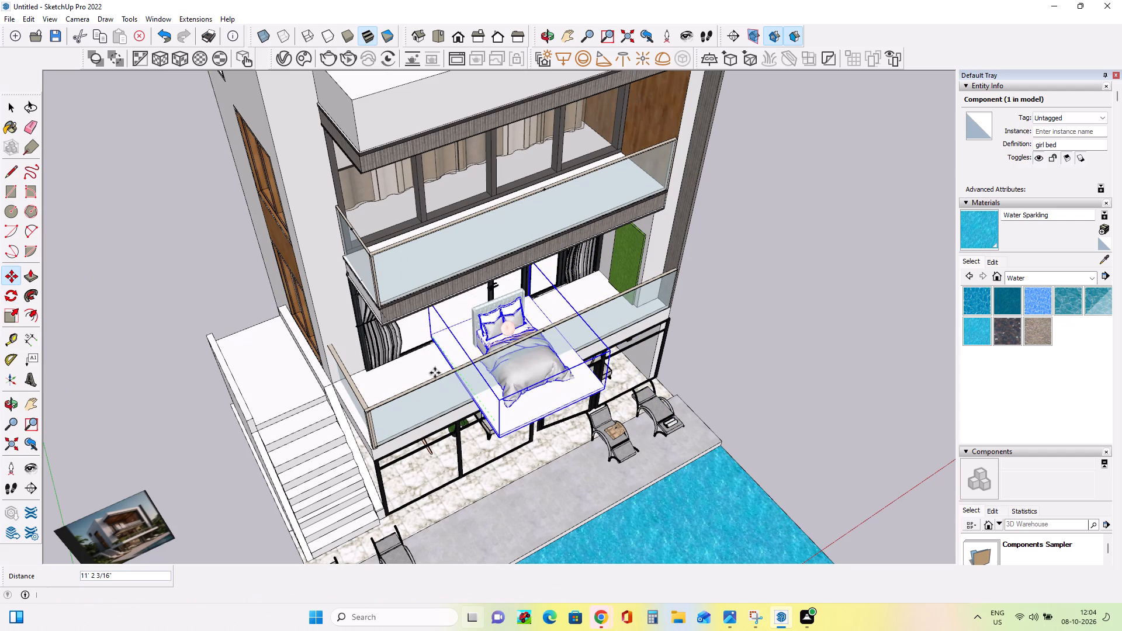
middle_click_drag(435, 373, 459, 267)
left_click(430, 349)
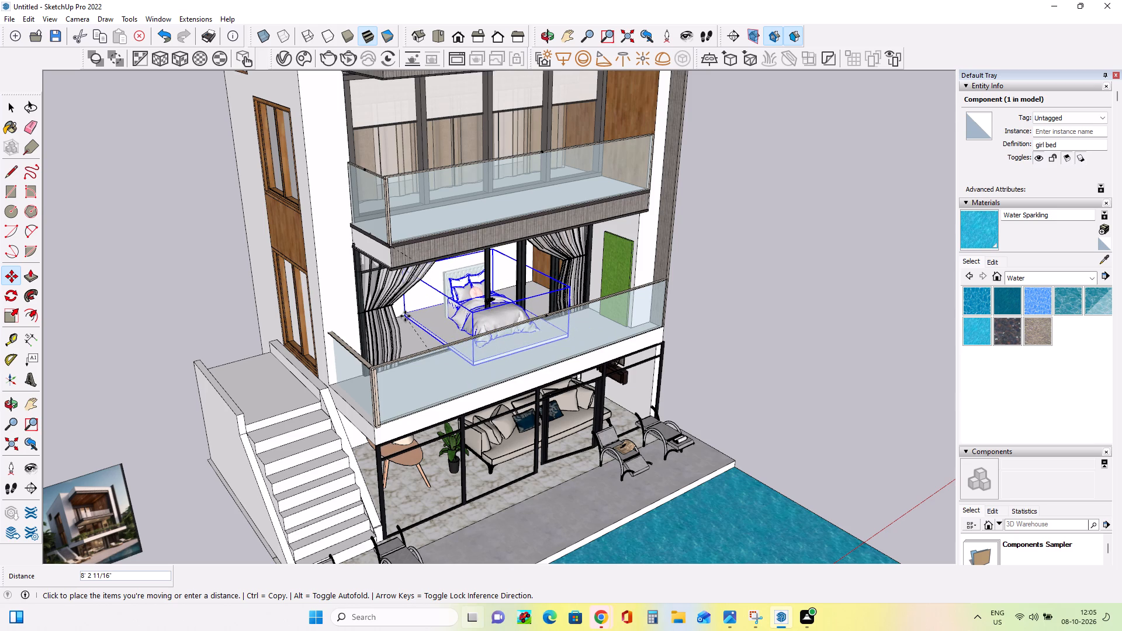
left_click(405, 316)
Scale the bed's length to about 0.63 along the red axis so it fits behind the glass front.
middle_click_drag(493, 344, 498, 406)
middle_click(497, 415)
middle_click_drag(489, 459, 465, 524)
middle_click(465, 525)
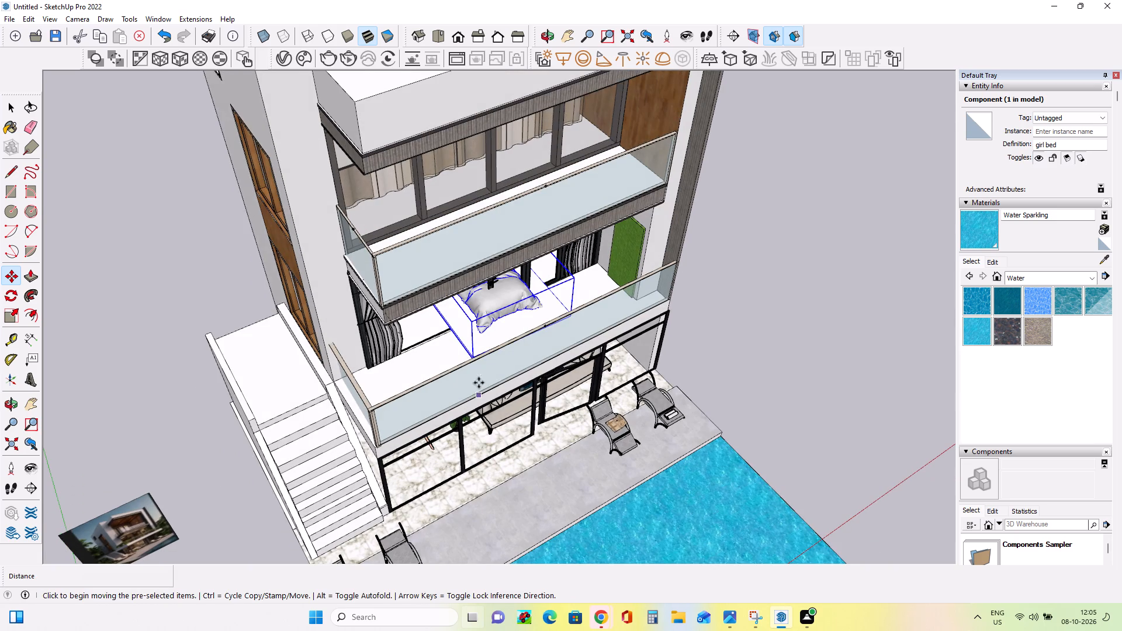
middle_click_drag(476, 365, 502, 362)
middle_click_drag(556, 352, 670, 302)
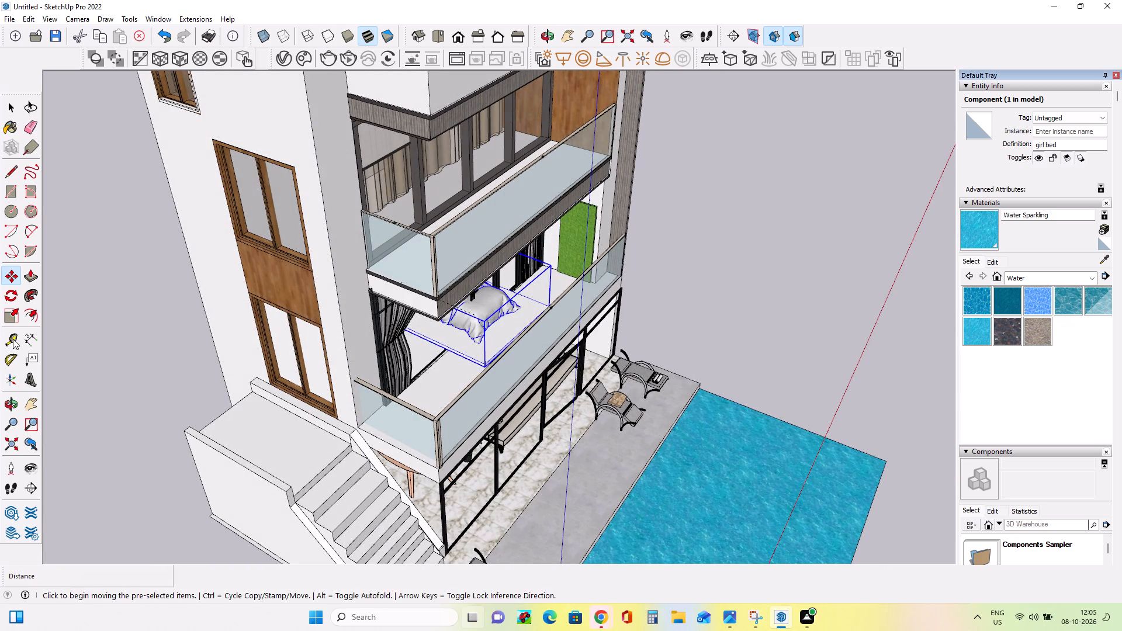
left_click(8, 304)
left_click(6, 320)
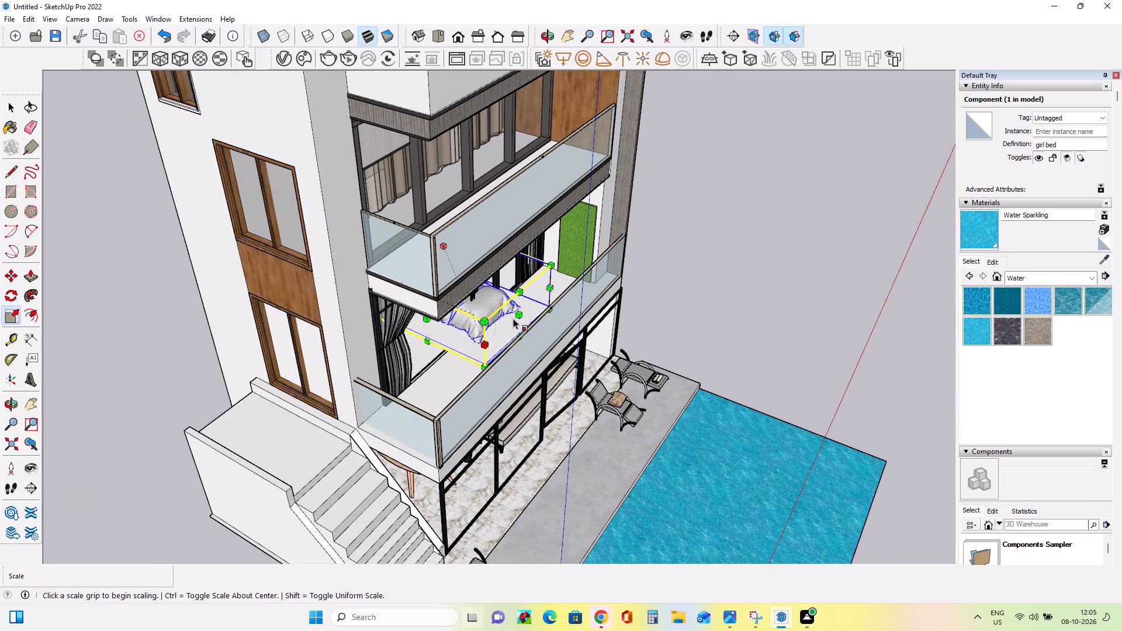
left_click(519, 314)
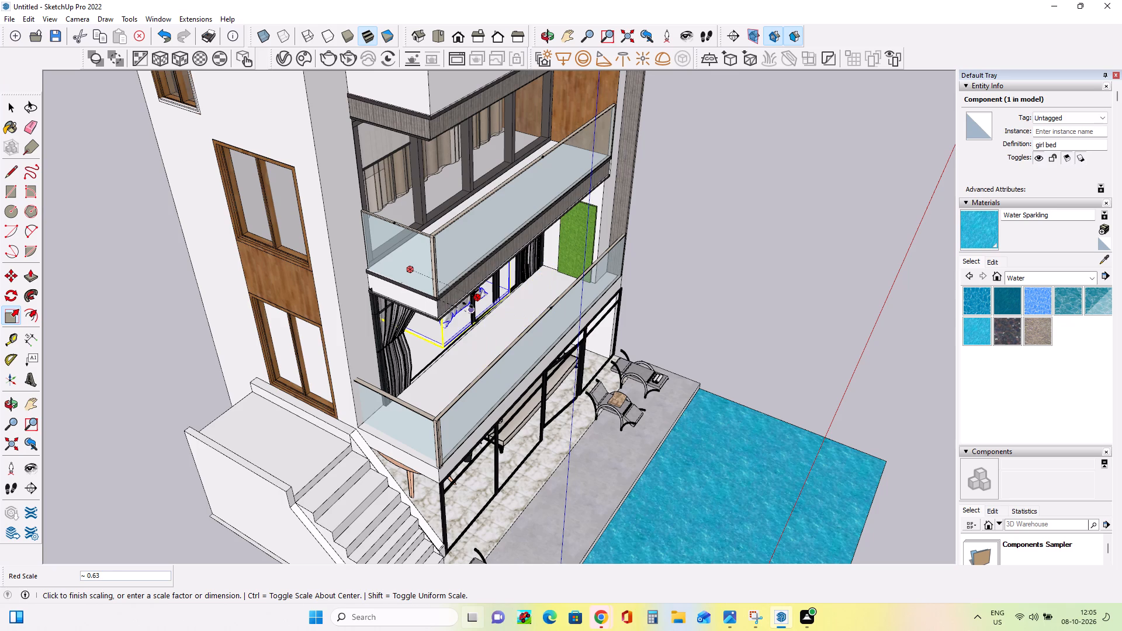
left_click(468, 305)
Widen the bed along the green axis toward the stair-side wall of the room.
middle_click_drag(557, 323, 333, 334)
middle_click_drag(558, 340, 532, 323)
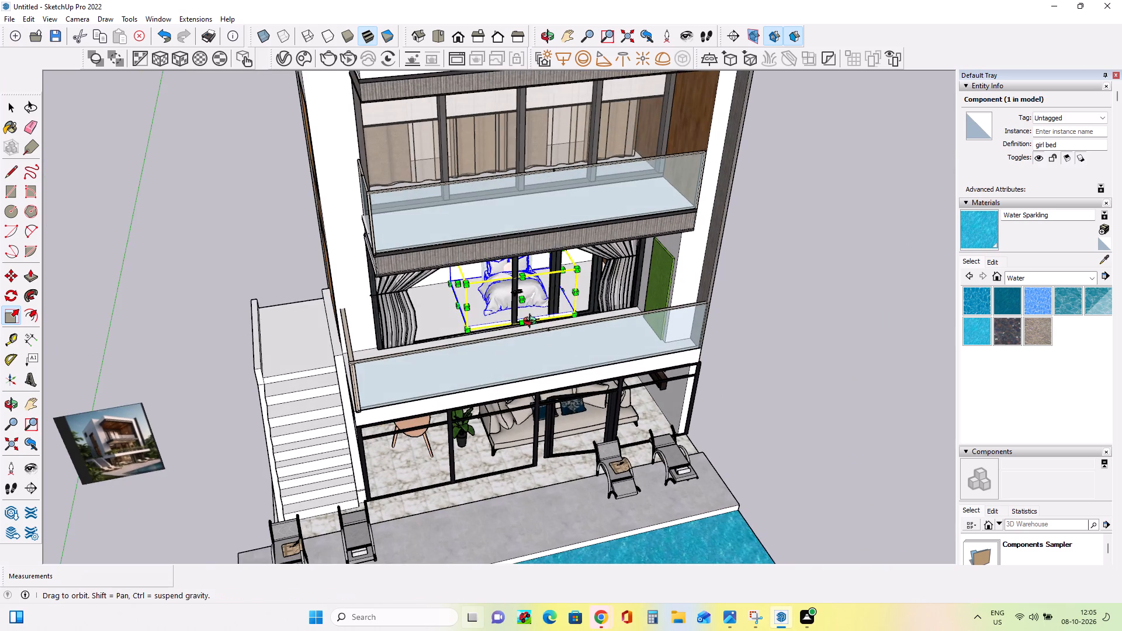
middle_click_drag(532, 323, 528, 286)
scroll(485, 308, "up", 7)
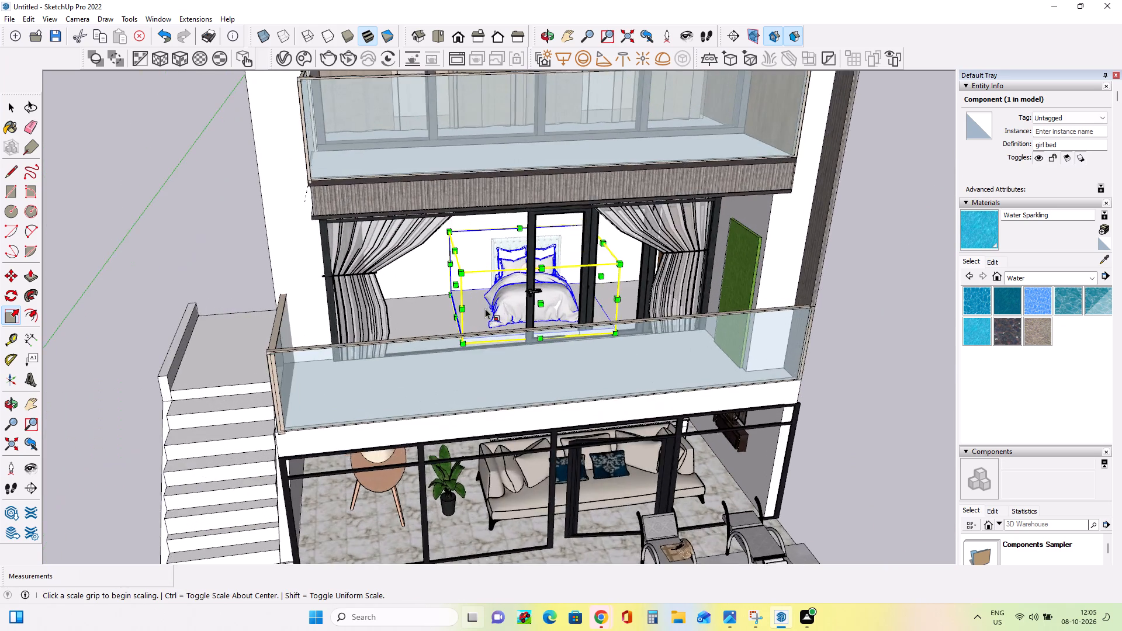
left_click(440, 275)
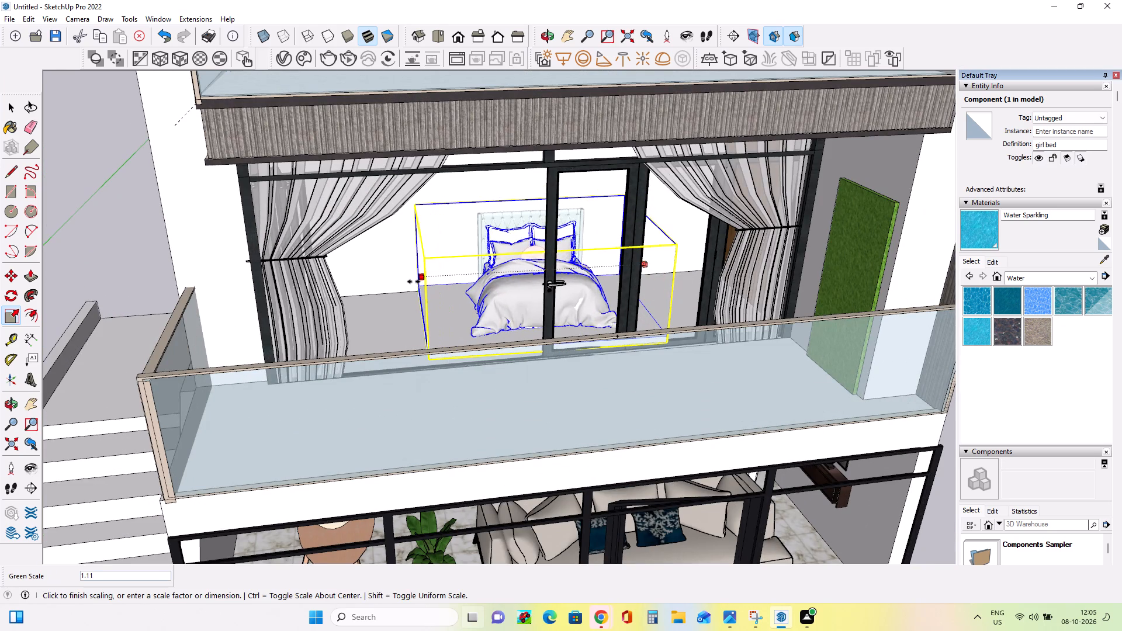
left_click(359, 291)
Scale the bed's length by 1.13 along the red axis toward the balcony and clear the selection.
middle_click_drag(594, 349, 607, 410)
middle_click_drag(604, 375, 570, 296)
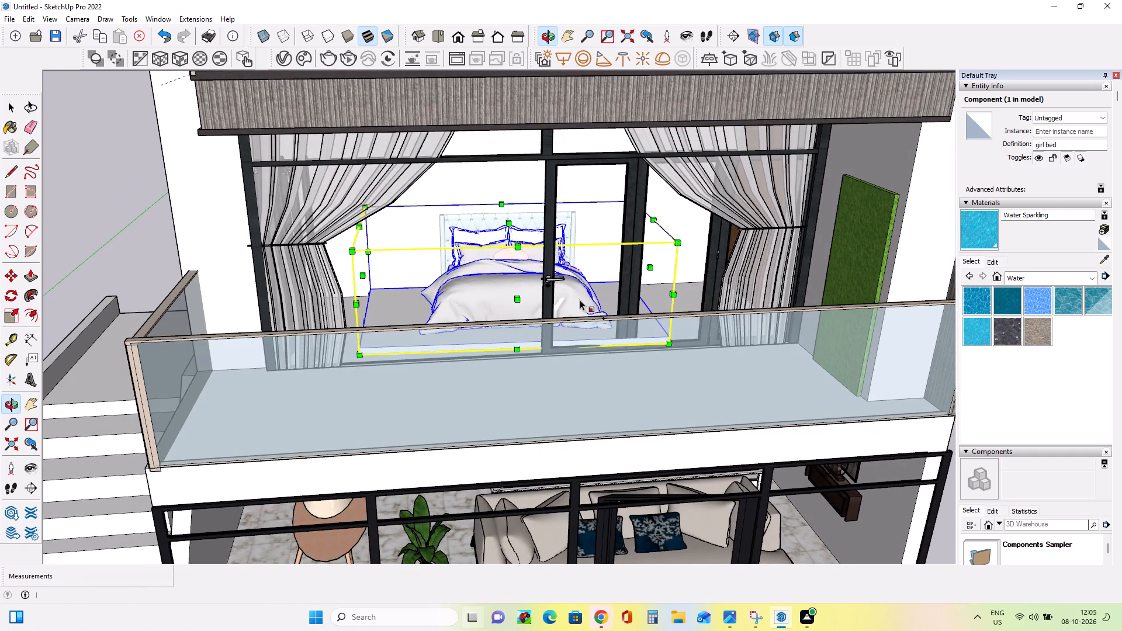
scroll(580, 303, "down", 4)
left_click(531, 296)
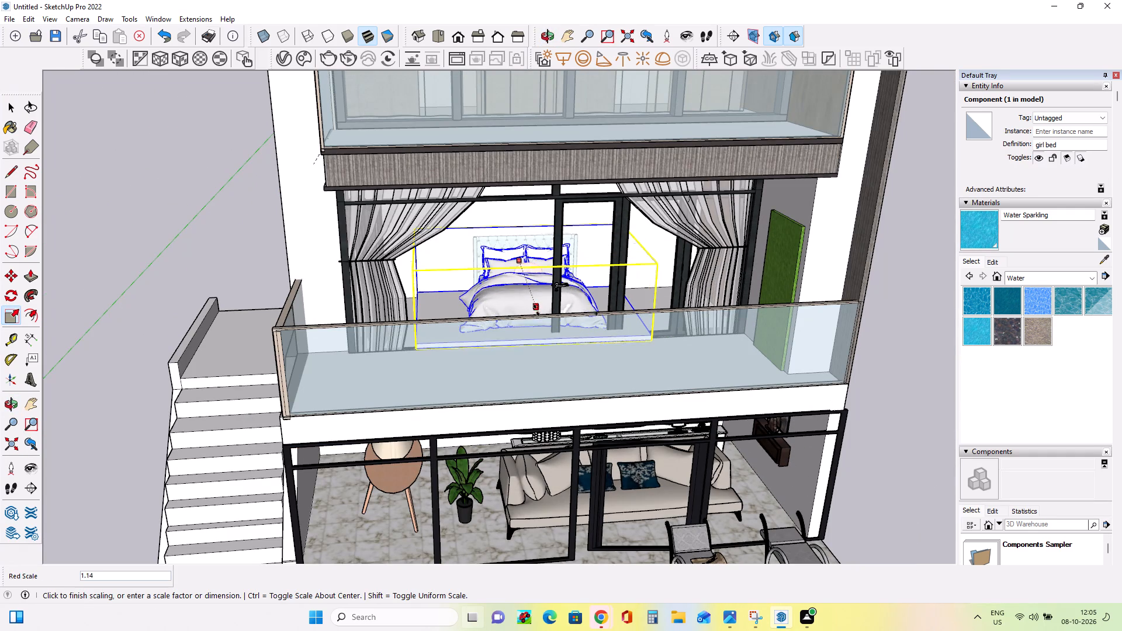
left_click(538, 306)
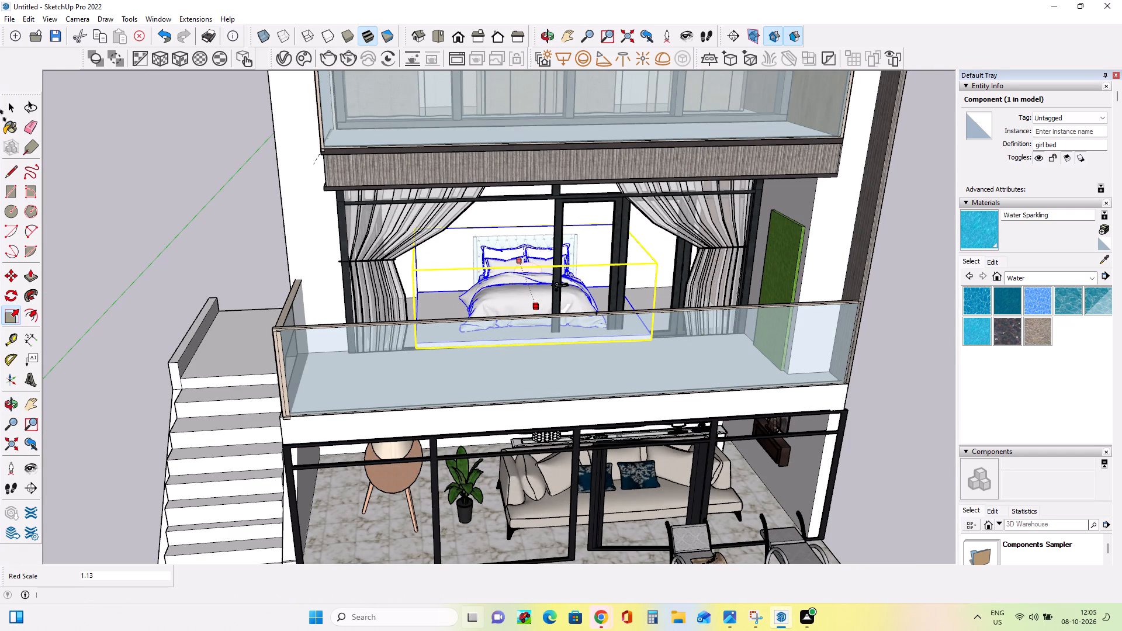
left_click(11, 110)
left_click(185, 174)
Scale the bed's length by 0.80 along the red axis so it sits behind the middle floor's glass front, and clear the selection.
middle_click_drag(240, 293, 417, 412)
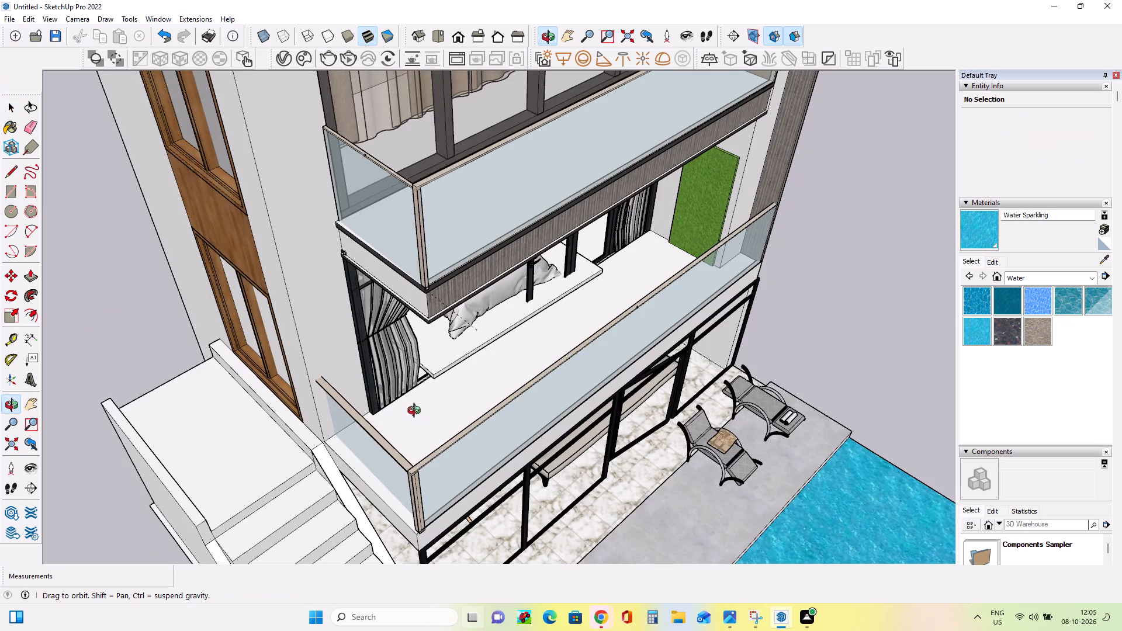
middle_click_drag(417, 412, 394, 392)
left_click(490, 327)
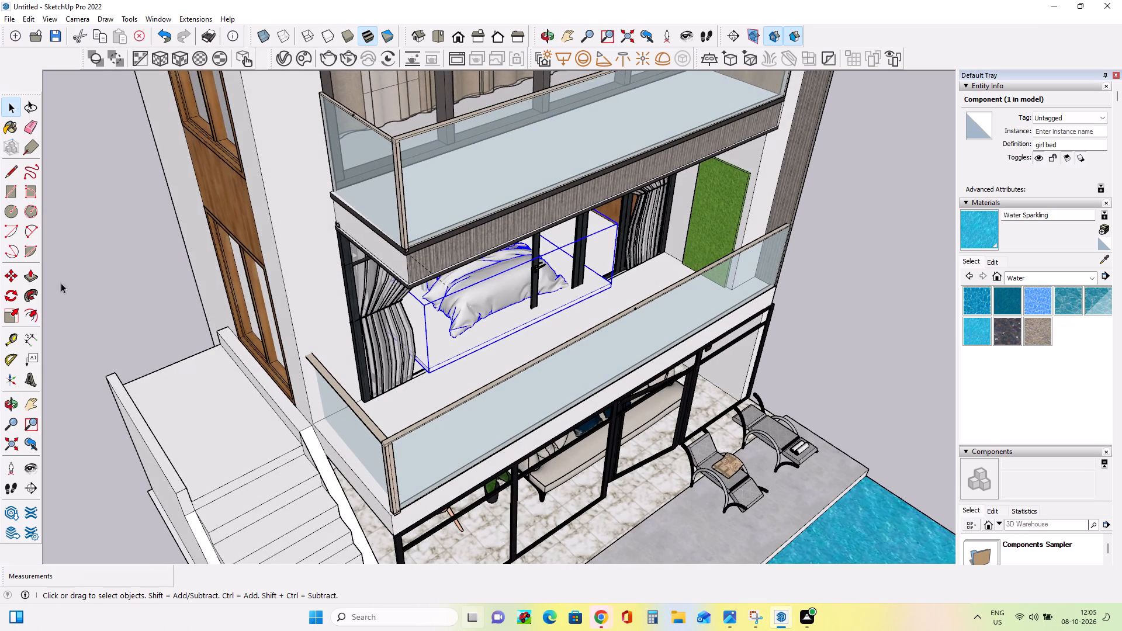
left_click(9, 316)
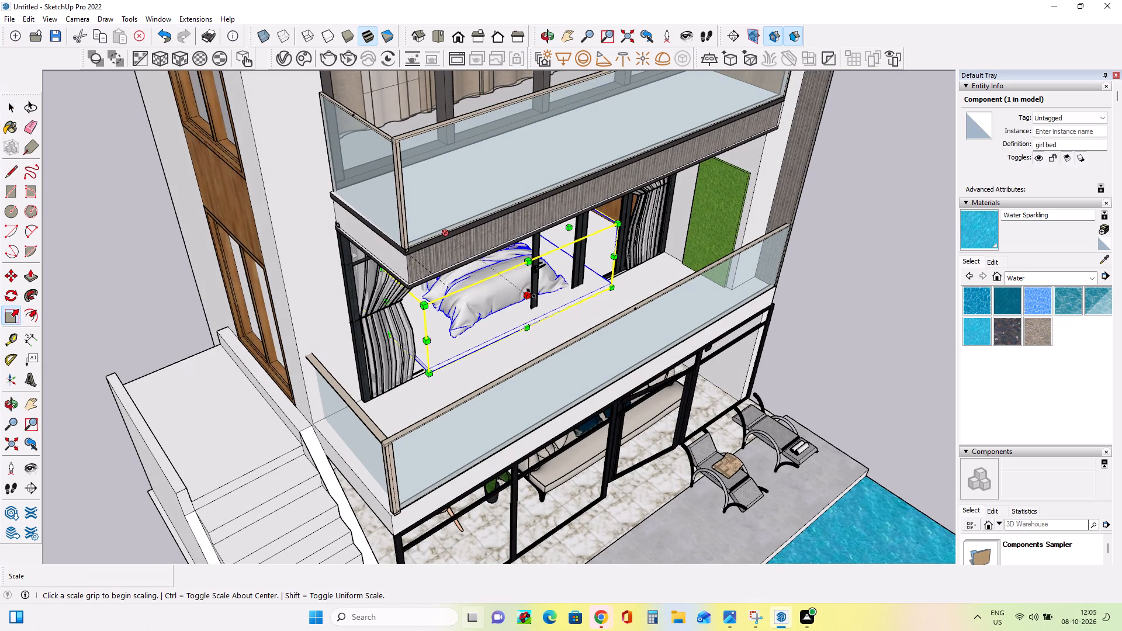
left_click(531, 293)
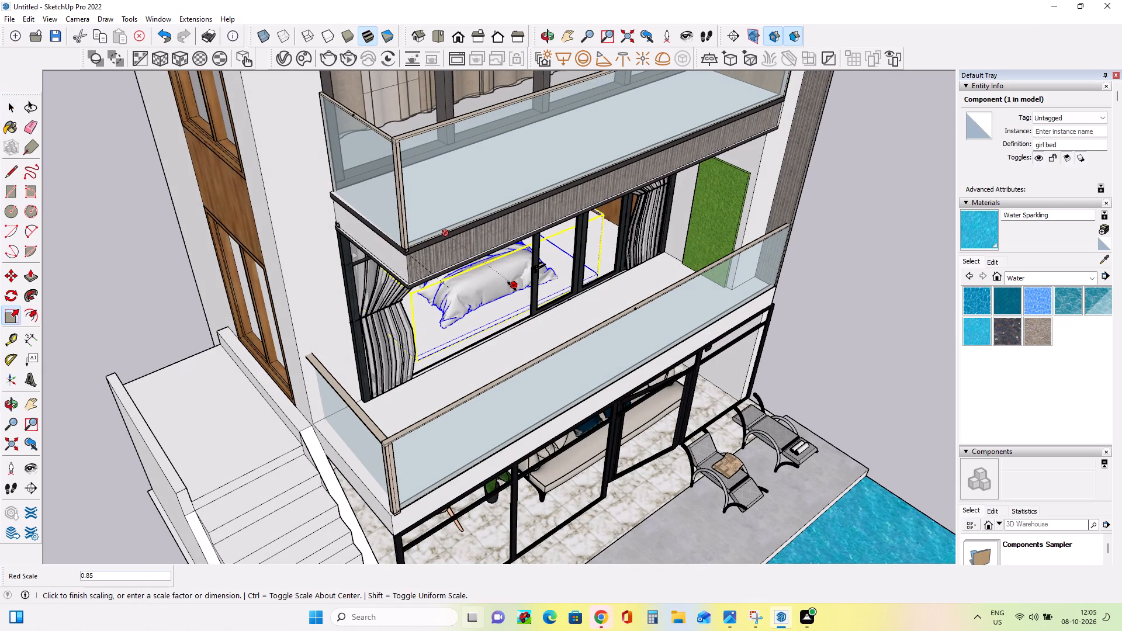
left_click(511, 281)
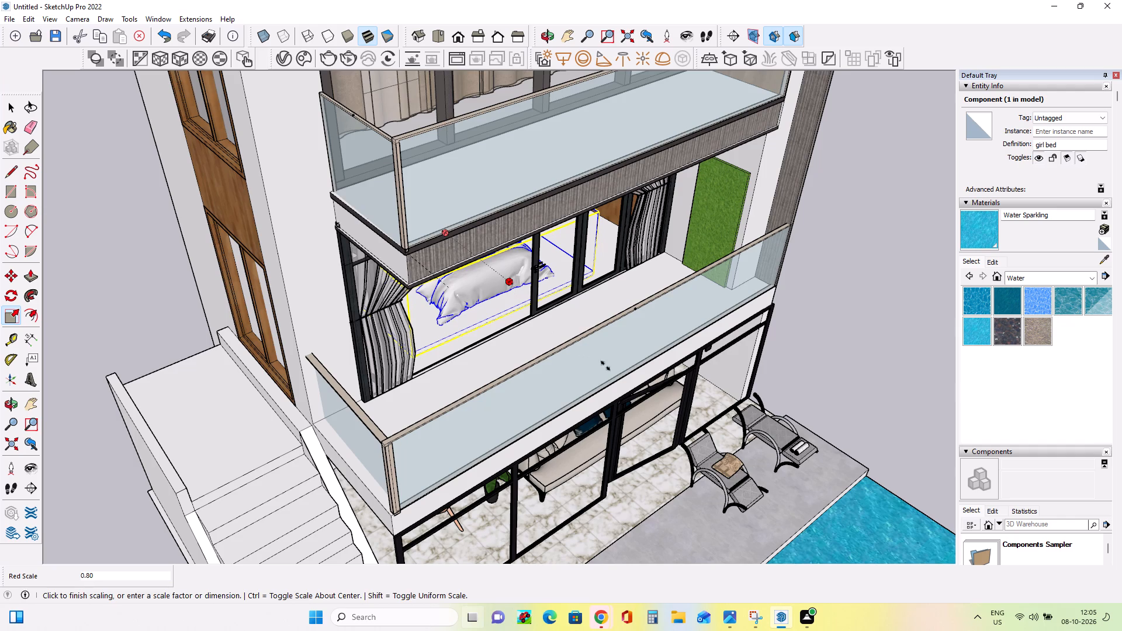
middle_click_drag(570, 374, 382, 318)
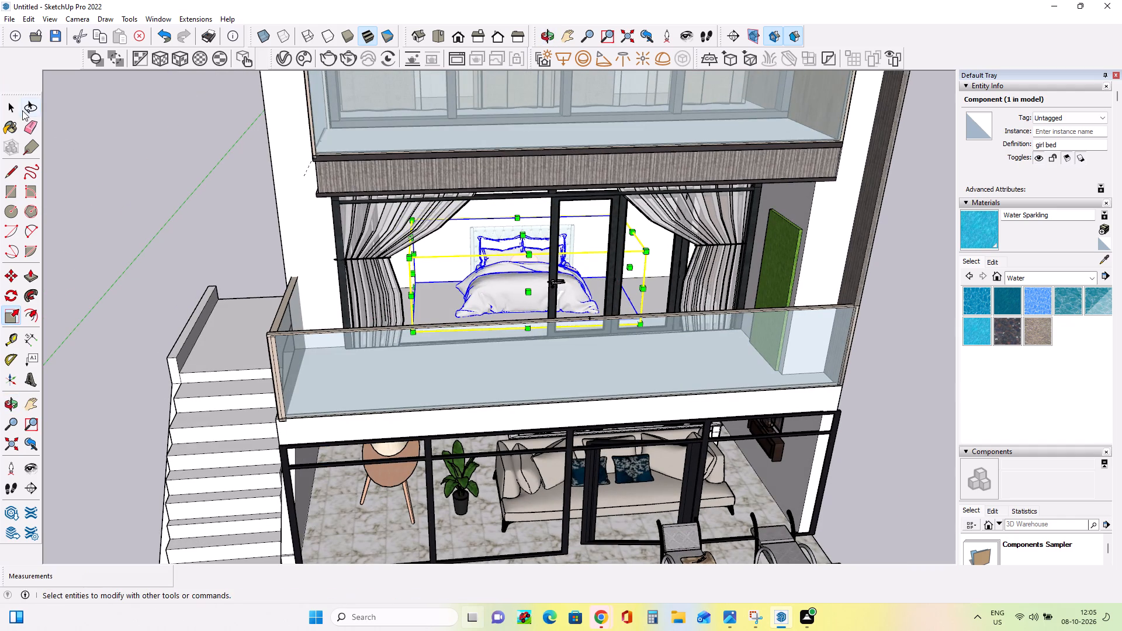
left_click(6, 107)
left_click(192, 199)
Examine the fitted middle-floor bedroom and the whole house front with its balconies, stairs and pool.
middle_click_drag(307, 369, 370, 360)
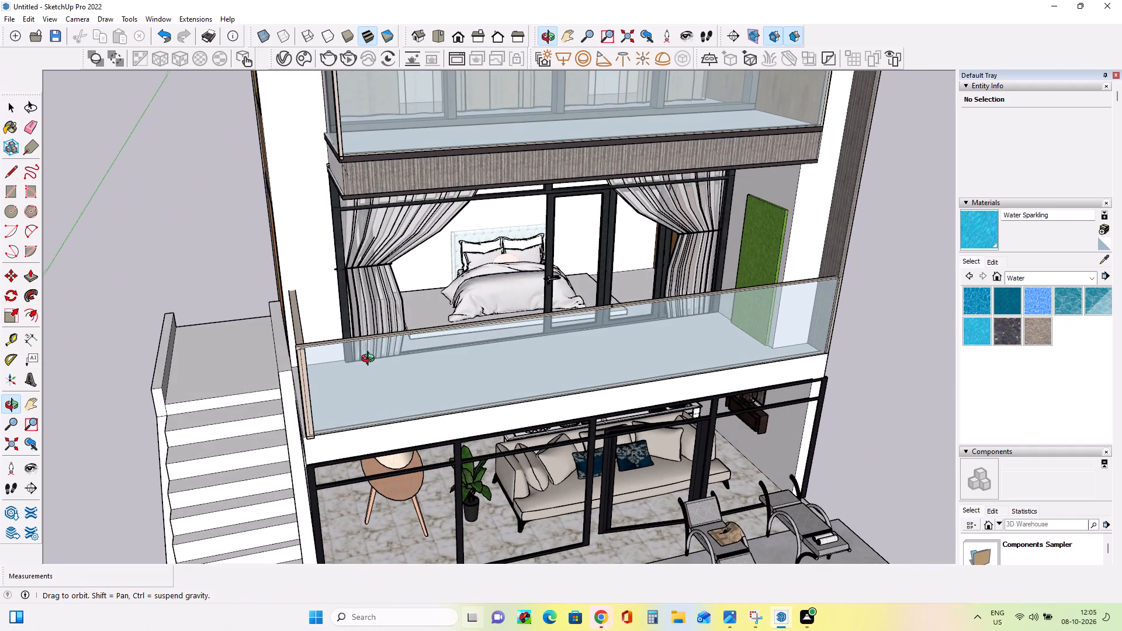
middle_click_drag(370, 360, 419, 348)
scroll(469, 350, "down", 5)
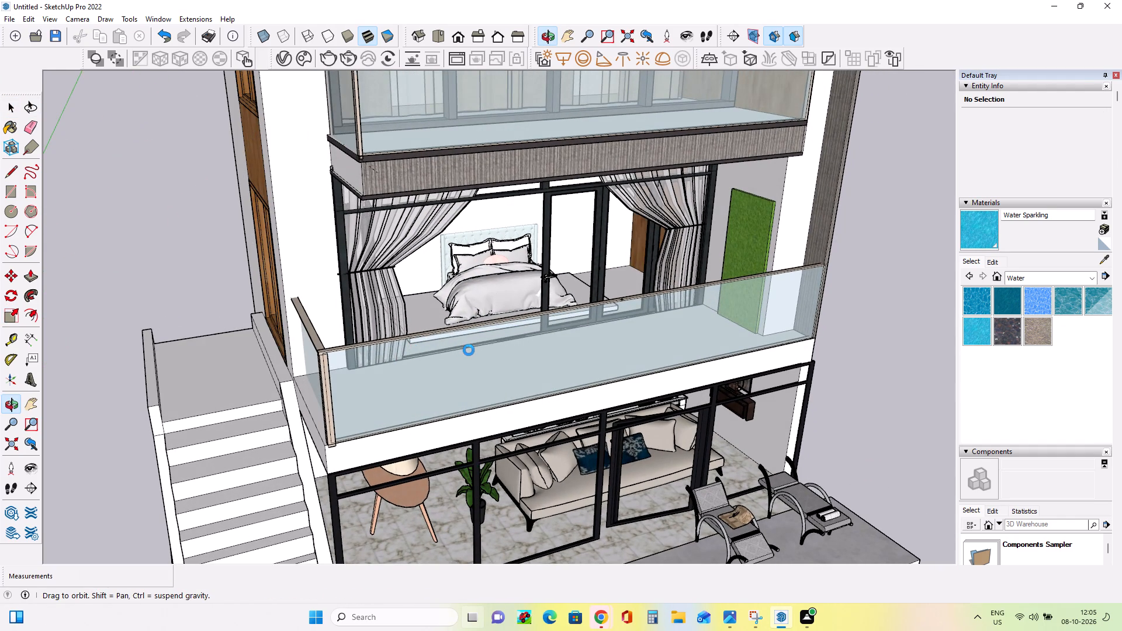
scroll(469, 350, "down", 5)
scroll(582, 321, "down", 3)
scroll(670, 297, "down", 3)
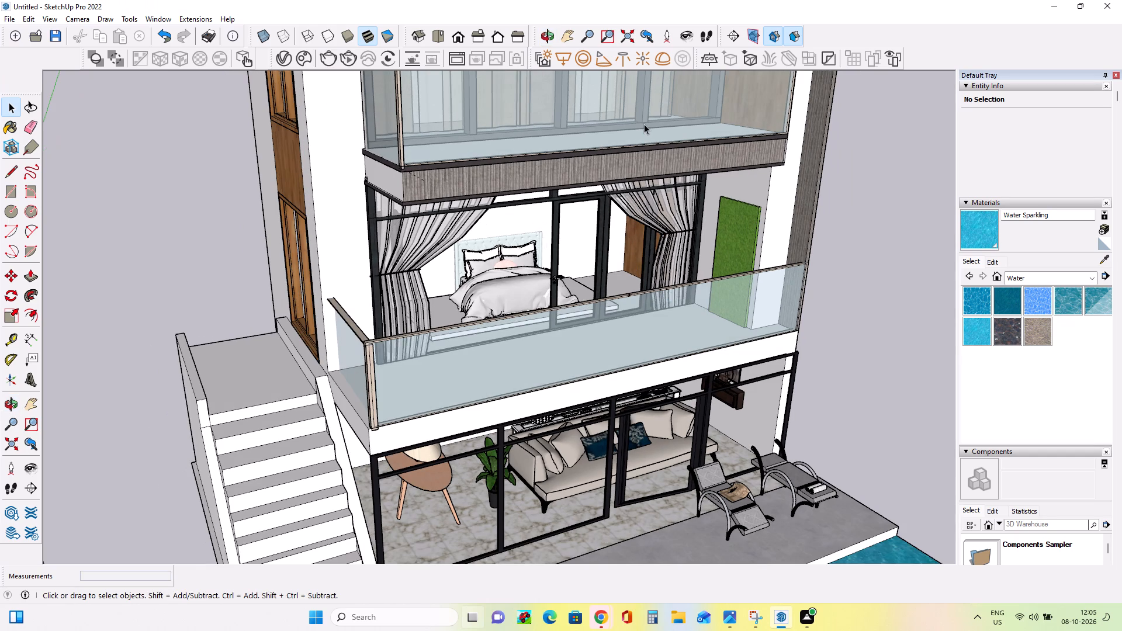
scroll(633, 257, "down", 11)
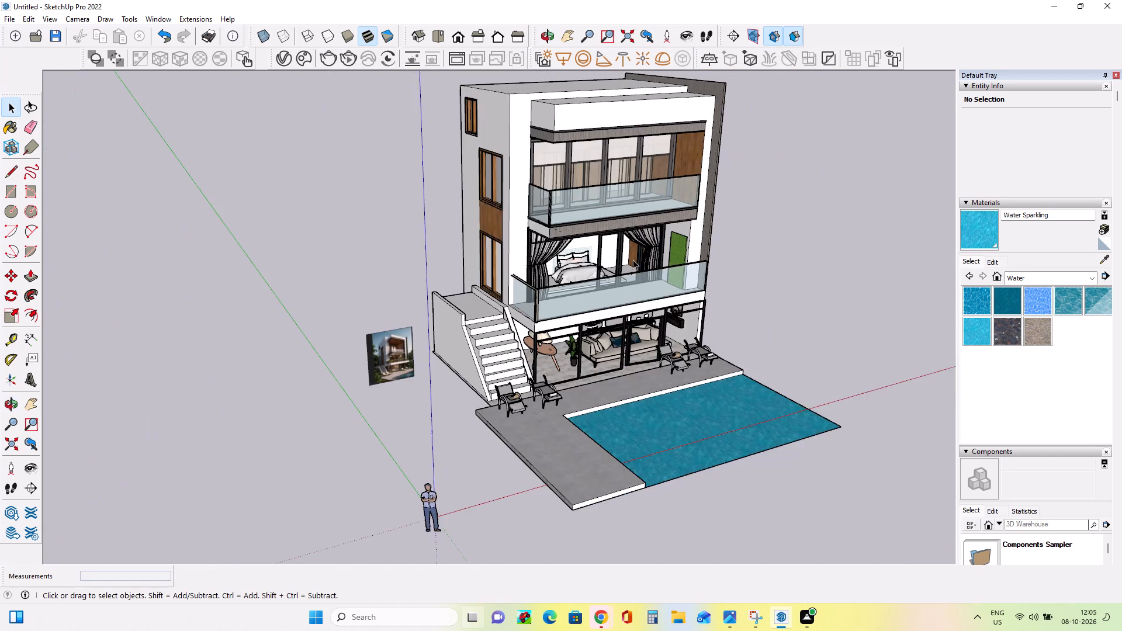
scroll(633, 259, "down", 2)
scroll(658, 252, "up", 8)
middle_click_drag(676, 317, 666, 311)
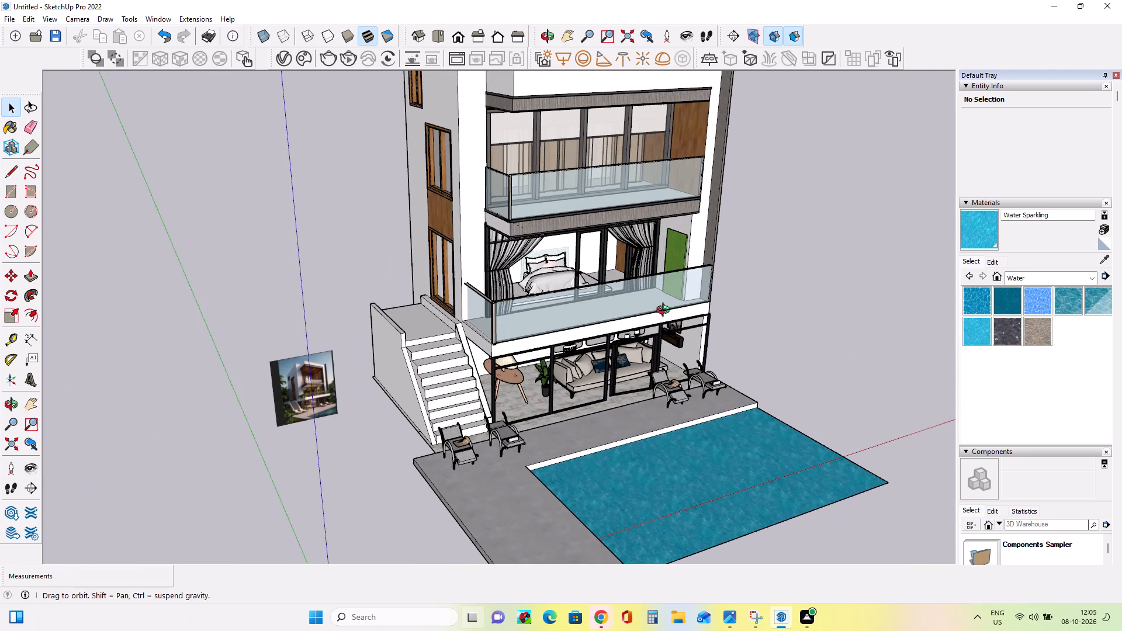
middle_click_drag(666, 311, 653, 278)
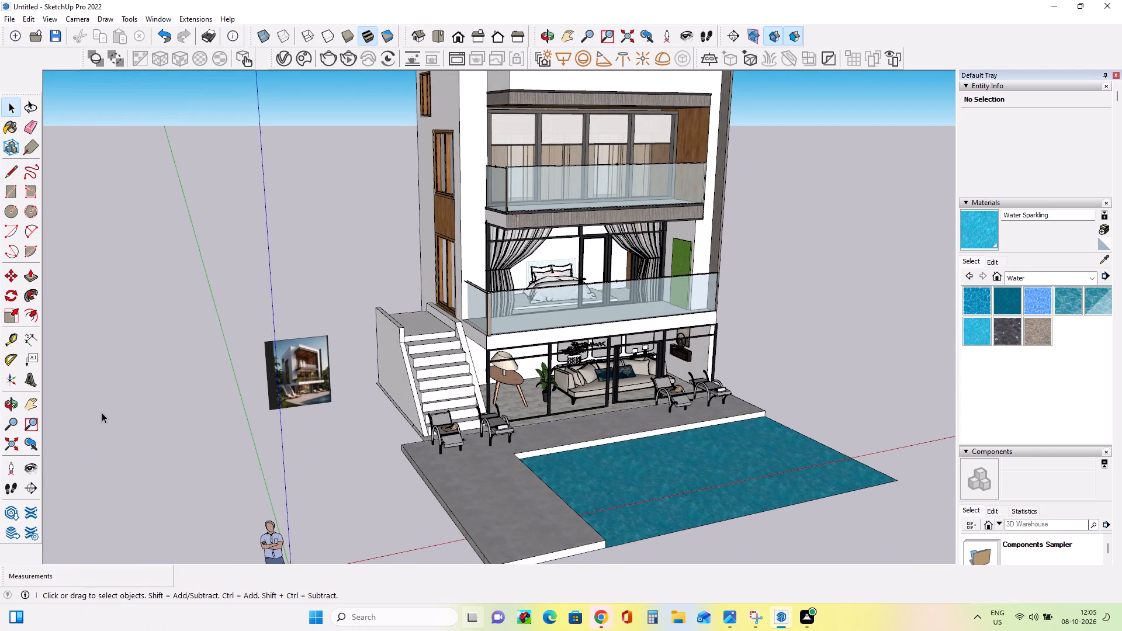
left_click(30, 405)
left_click_drag(650, 254, 628, 342)
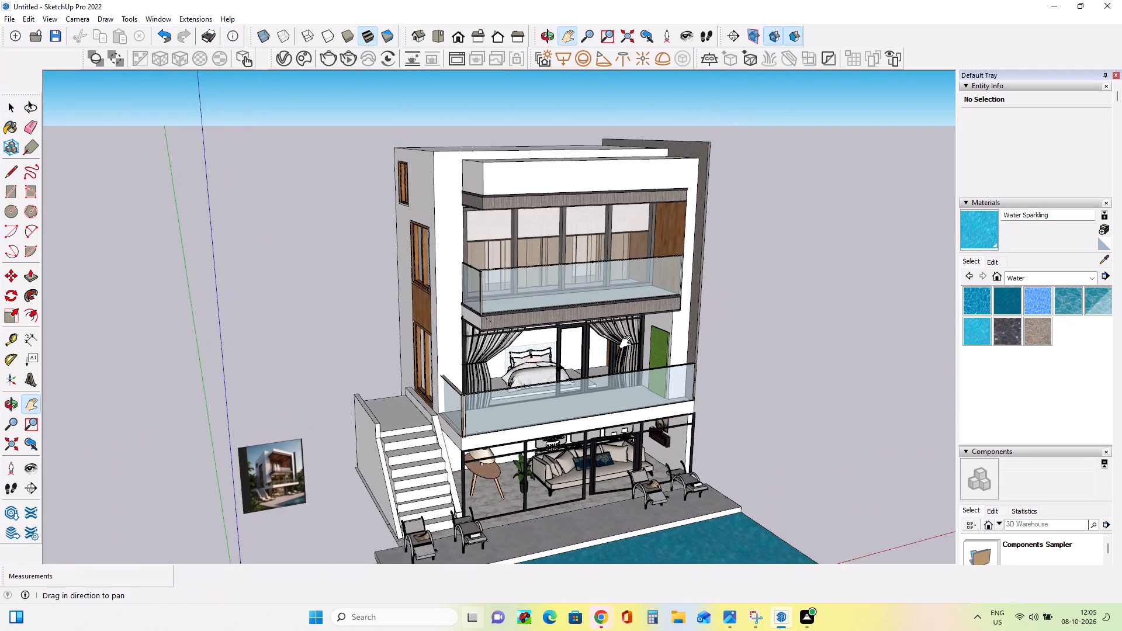
left_click_drag(628, 342, 631, 319)
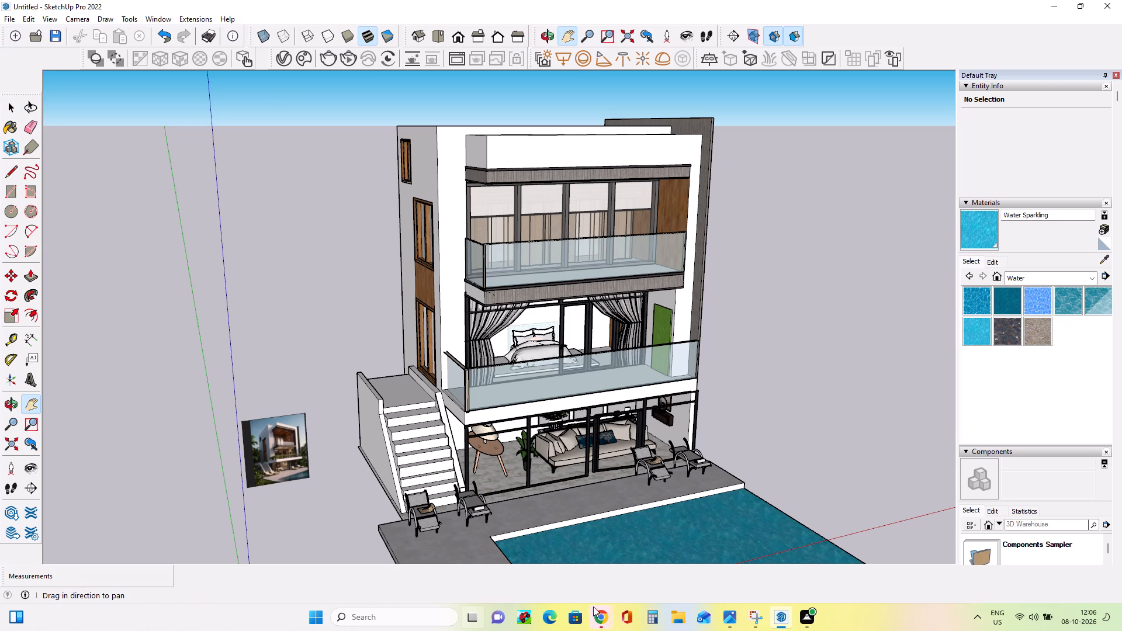
Switch to the 3D Warehouse page in Chrome and search its models for "plants".
left_click(609, 615)
left_click(595, 554)
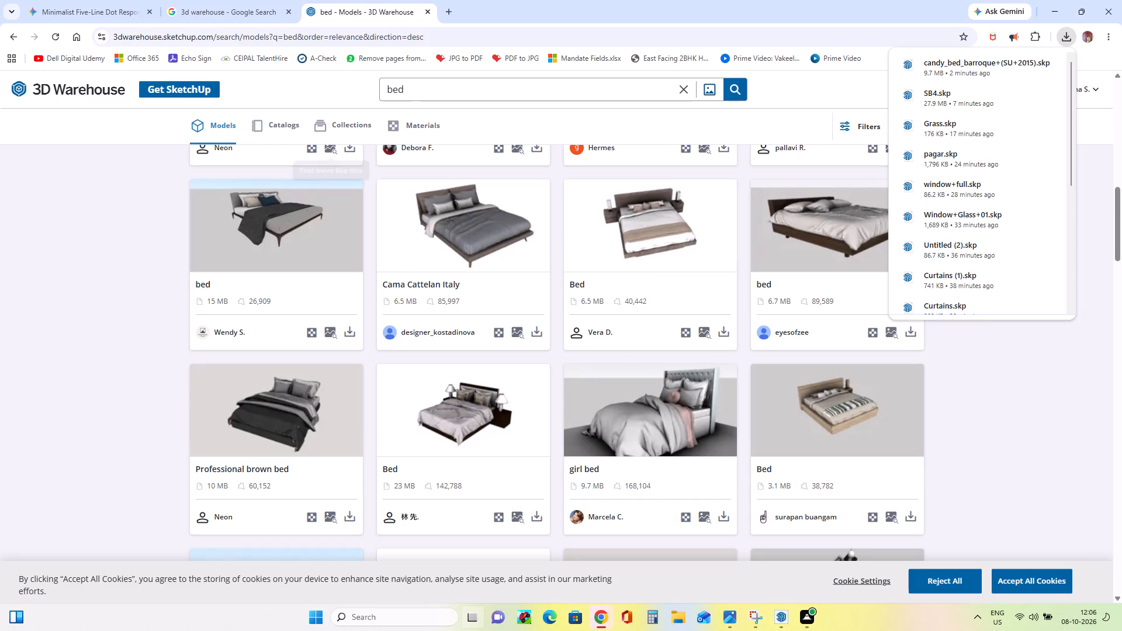
left_click(425, 89)
key("BackSpace")
key("BackSpace")
key("BackSpace")
key("BackSpace")
key("BackSpace")
key("BackSpace")
key("BackSpace")
key("BackSpace")
key("BackSpace")
key("BackSpace")
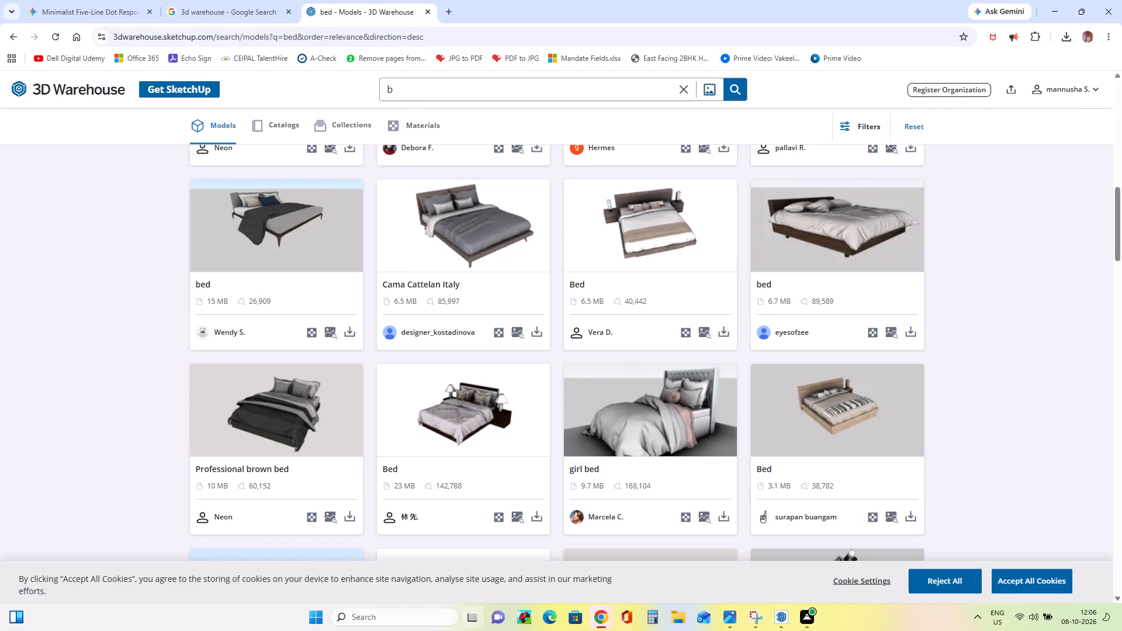
type("plants")
key("Return")
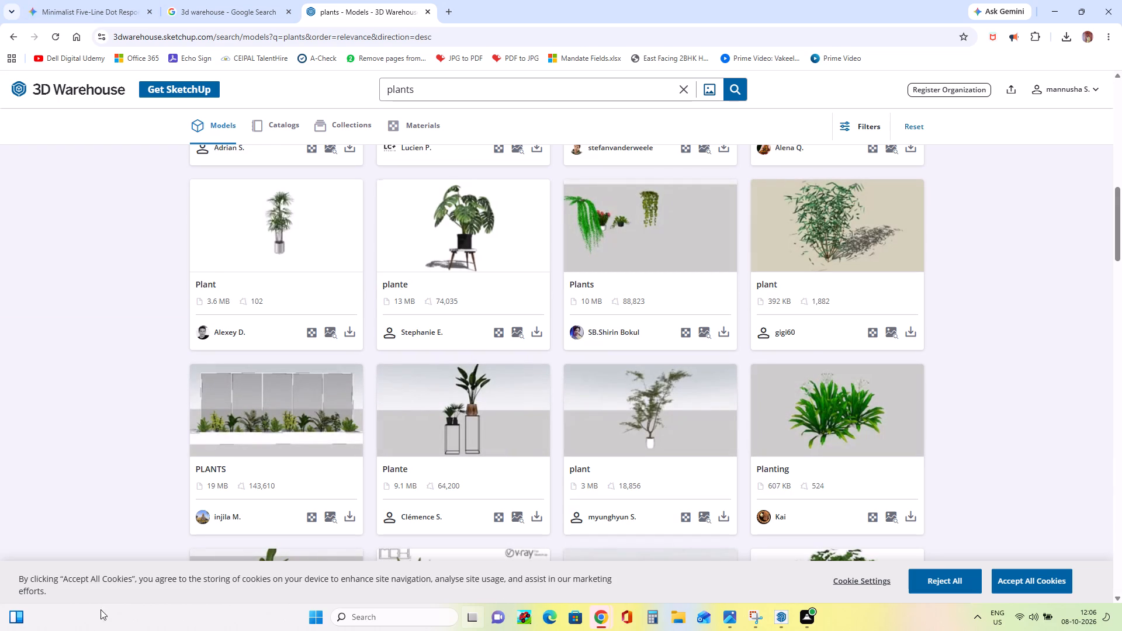
Browse further into the plant models and download the 15 MB "Plantes" potted plant collection as a SketchUp file.
scroll(363, 448, "down", 20)
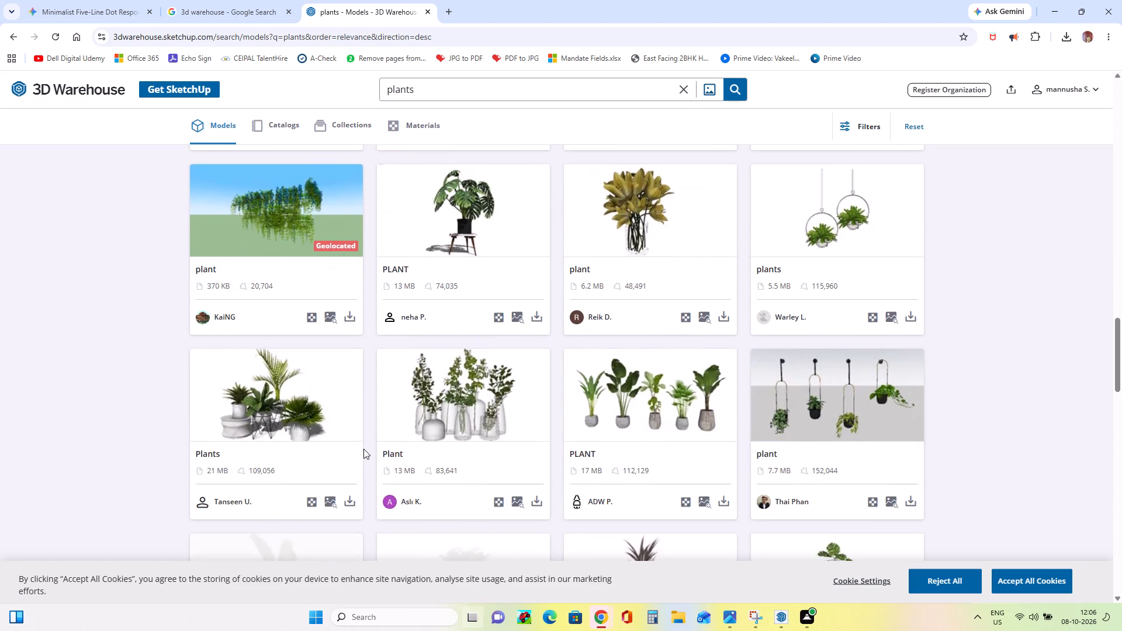
scroll(363, 449, "down", 10)
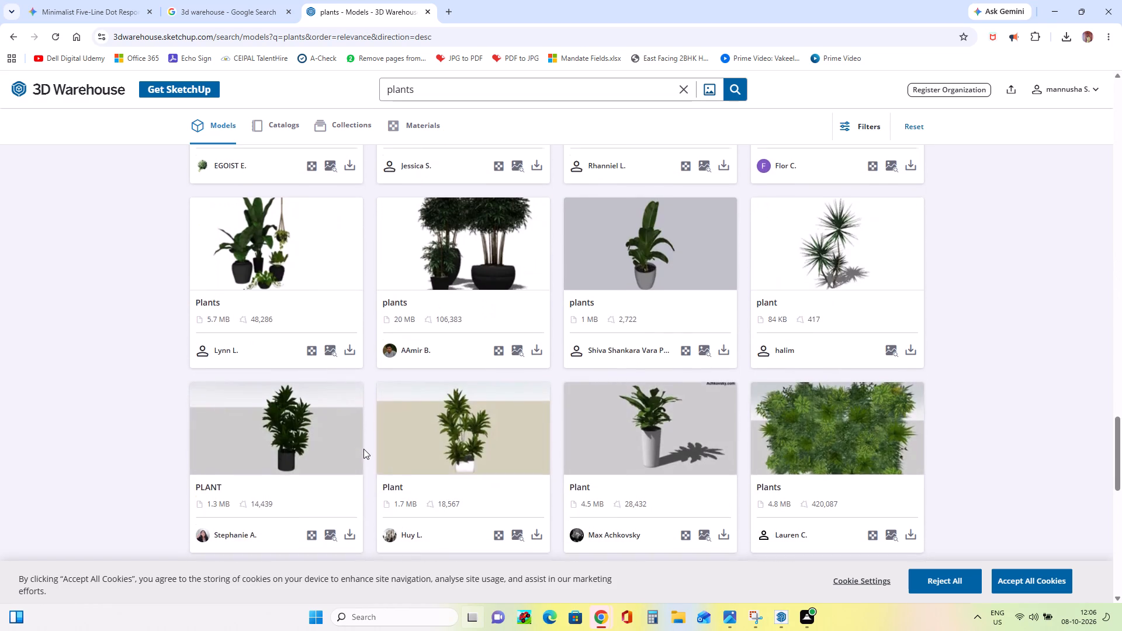
scroll(363, 449, "down", 9)
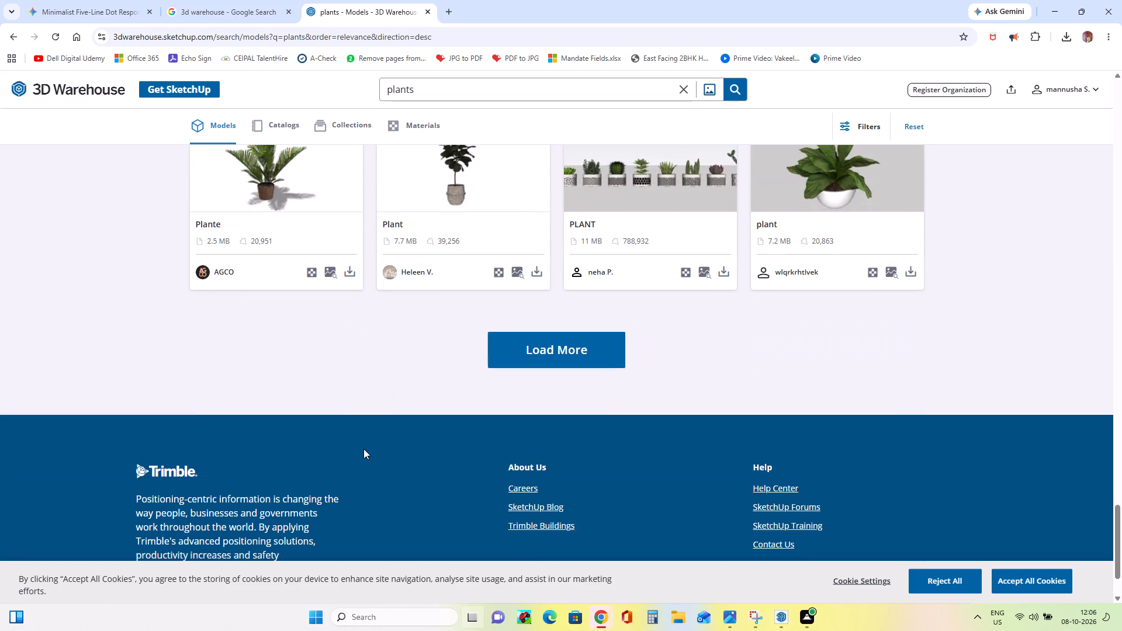
left_click(514, 348)
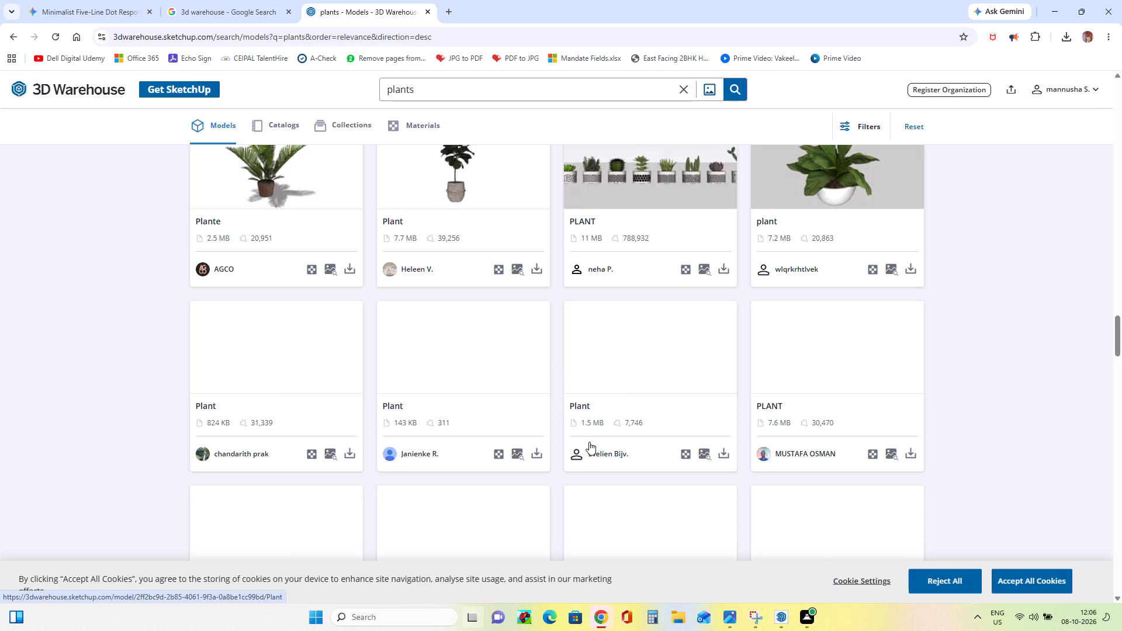
scroll(545, 495, "down", 3)
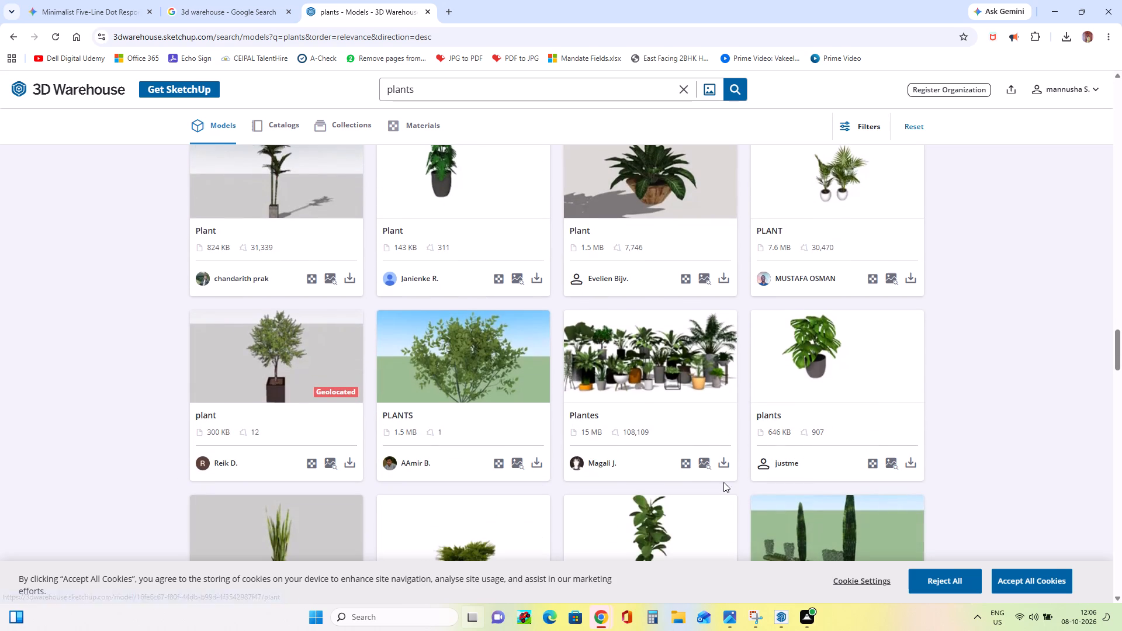
left_click(722, 459)
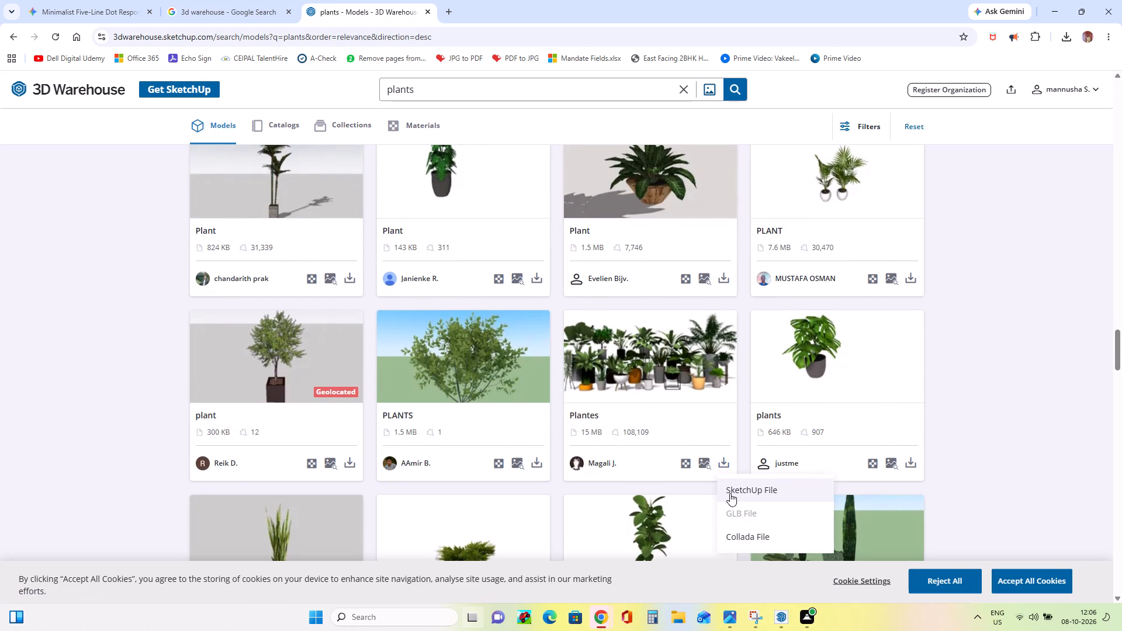
left_click(730, 493)
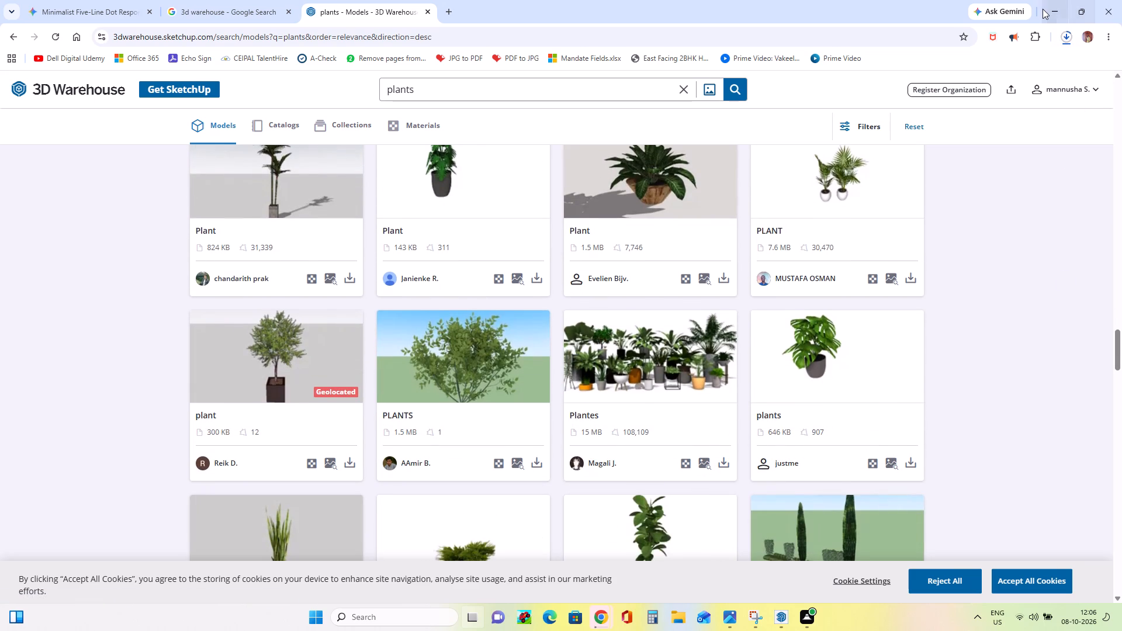
Switch back to SketchUp, import the downloaded file 36 and place the plant collection beside the house, opposite the stairs.
left_click(1058, 9)
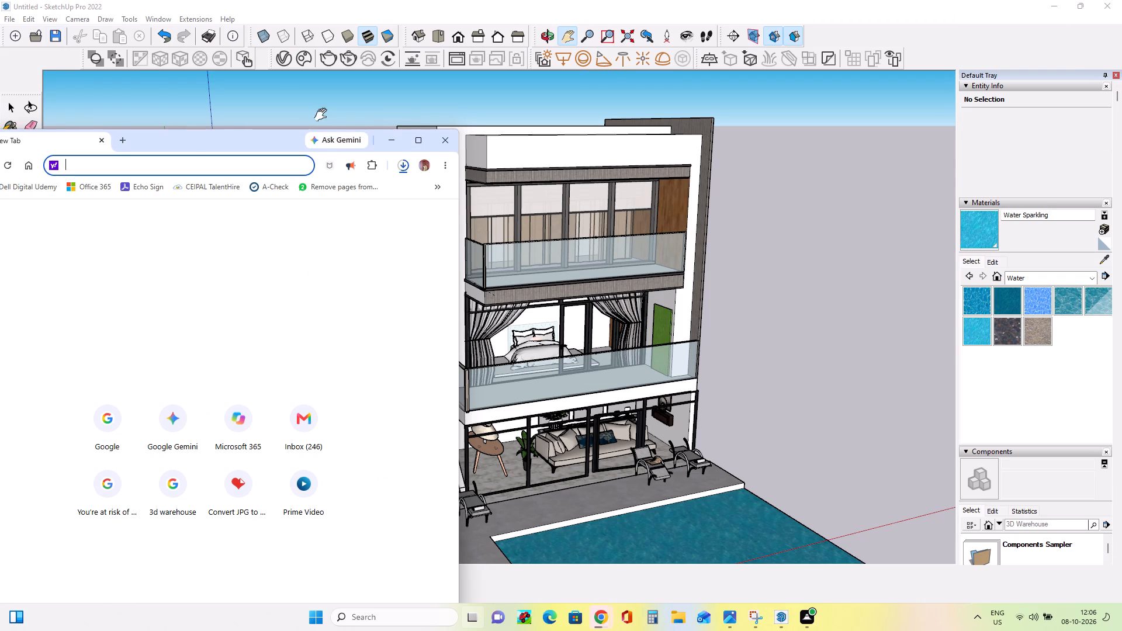
left_click(392, 143)
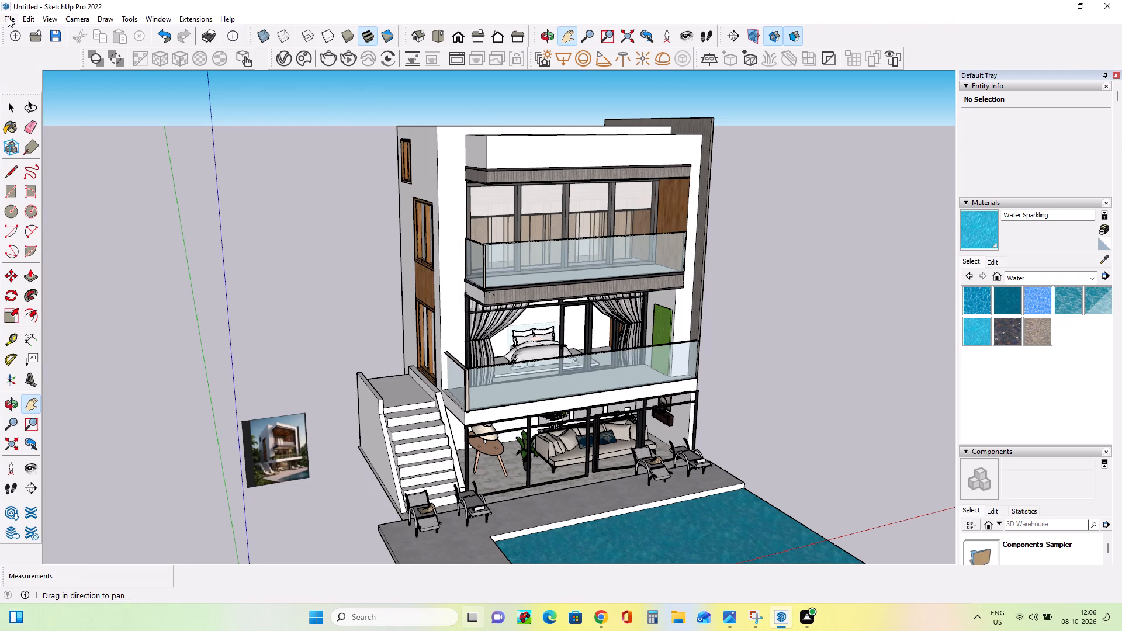
left_click(8, 17)
left_click(44, 224)
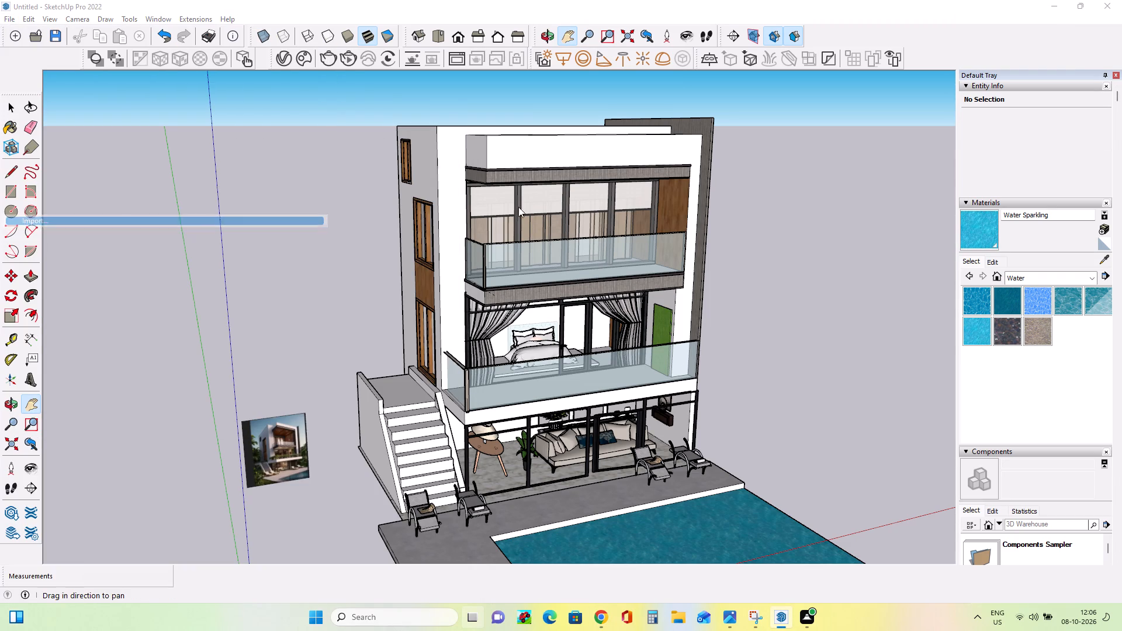
left_click(514, 260)
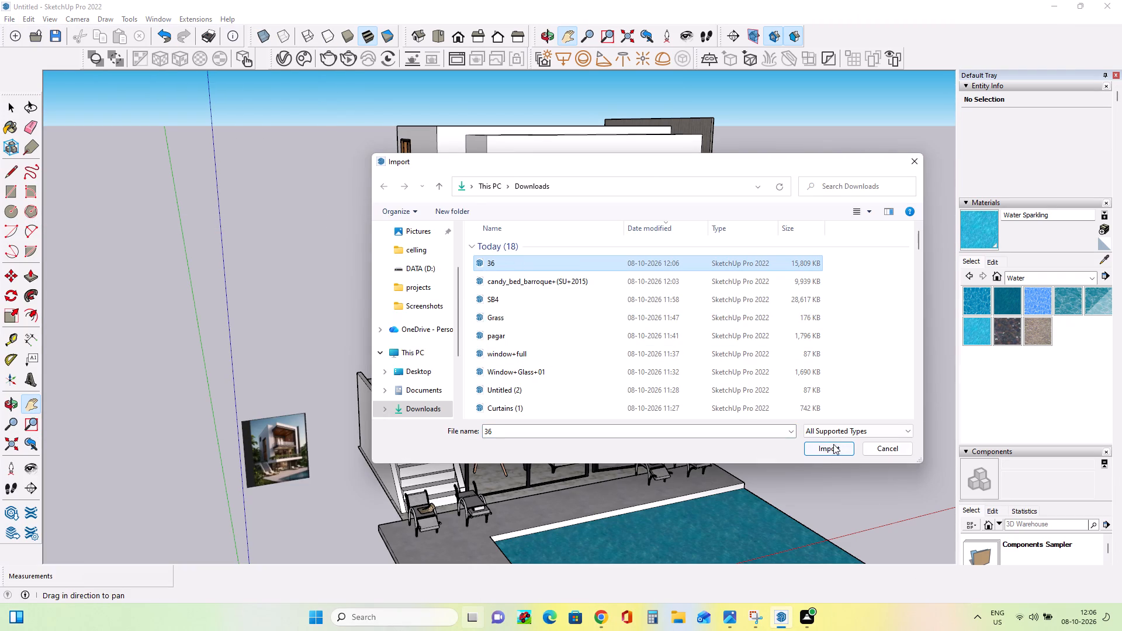
left_click(833, 444)
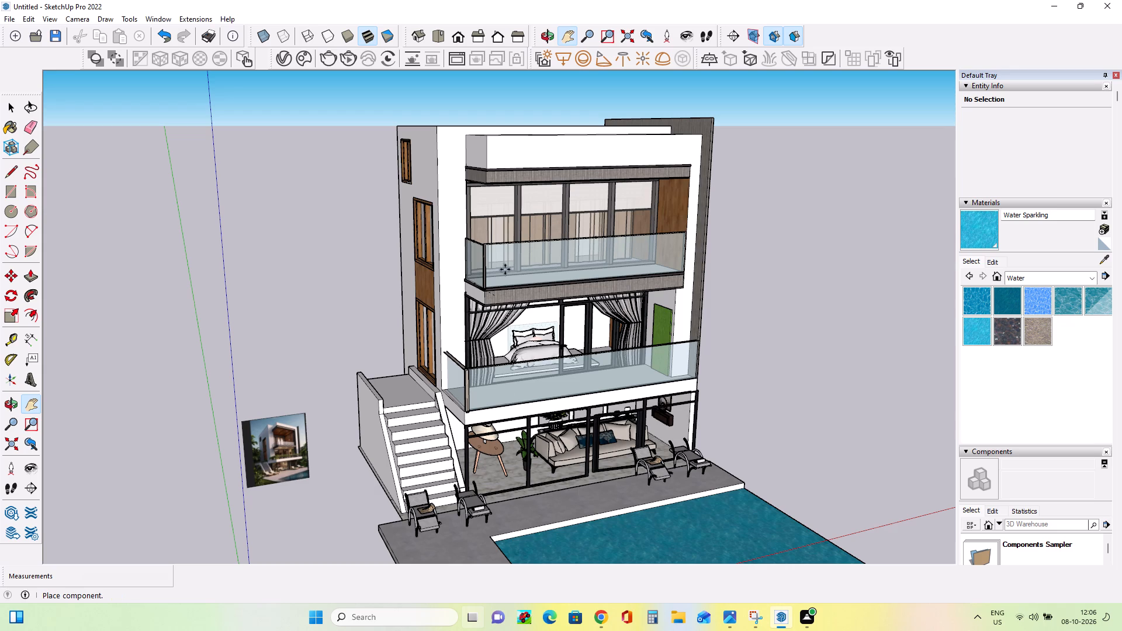
left_click(809, 365)
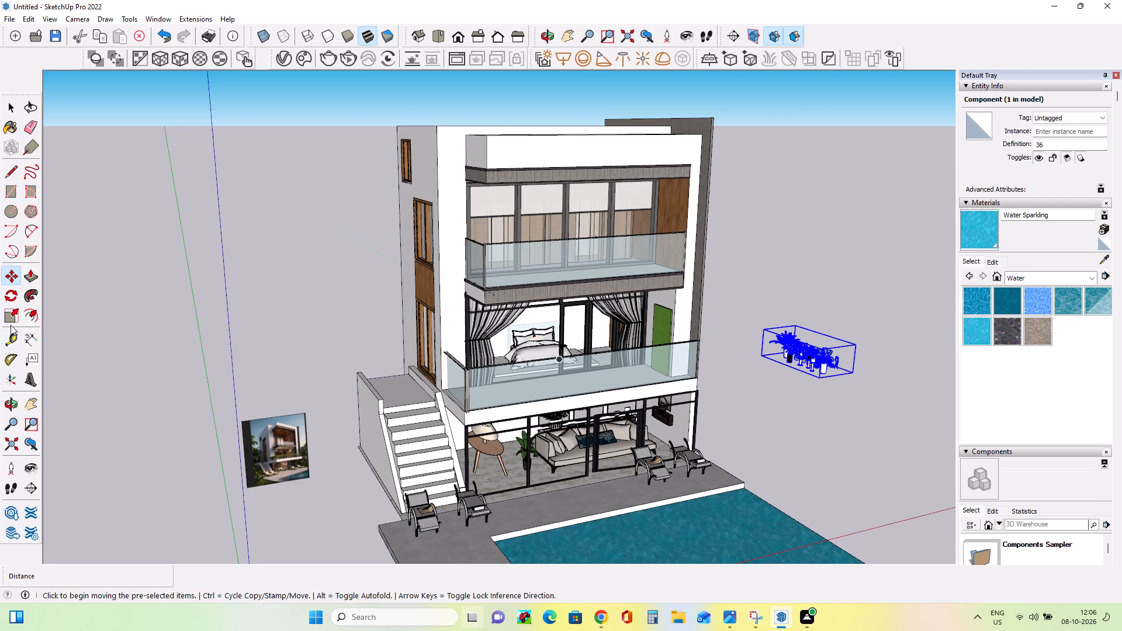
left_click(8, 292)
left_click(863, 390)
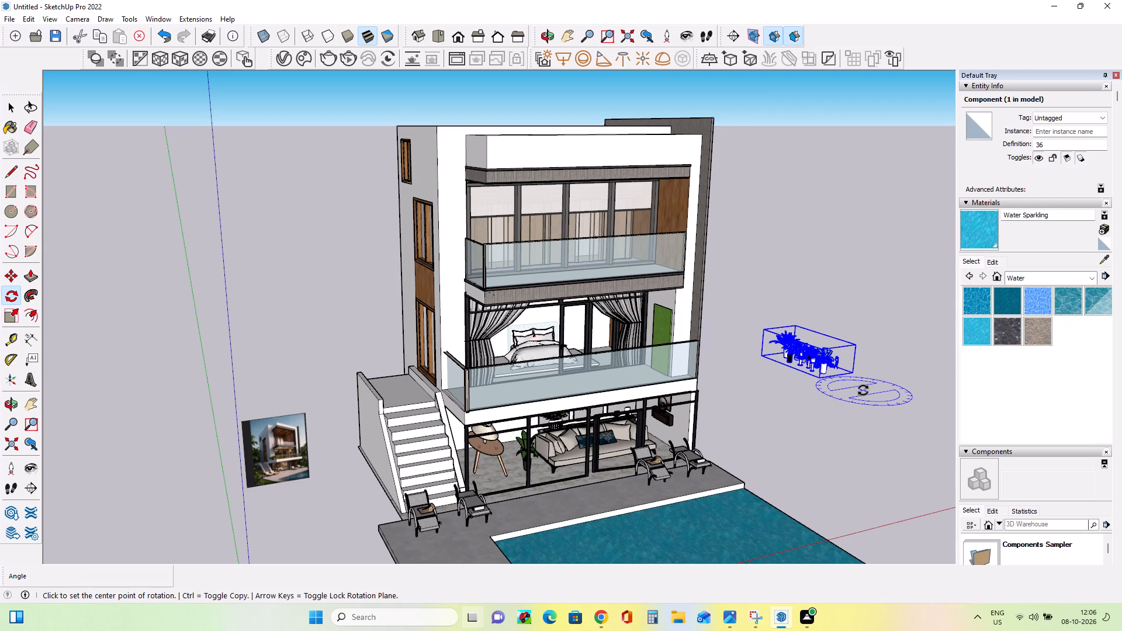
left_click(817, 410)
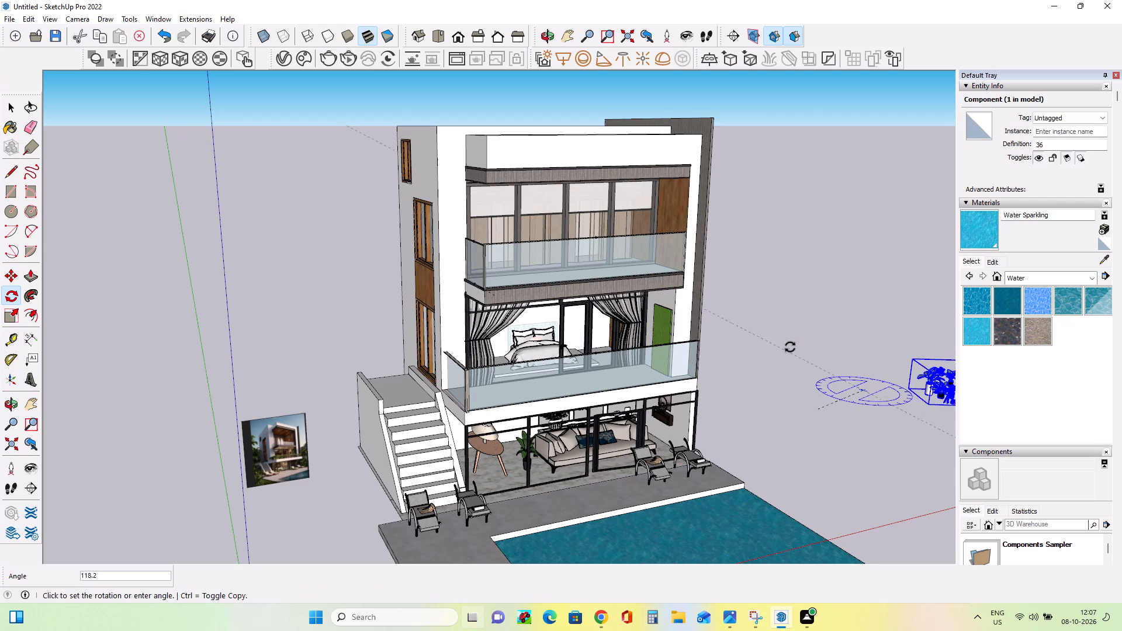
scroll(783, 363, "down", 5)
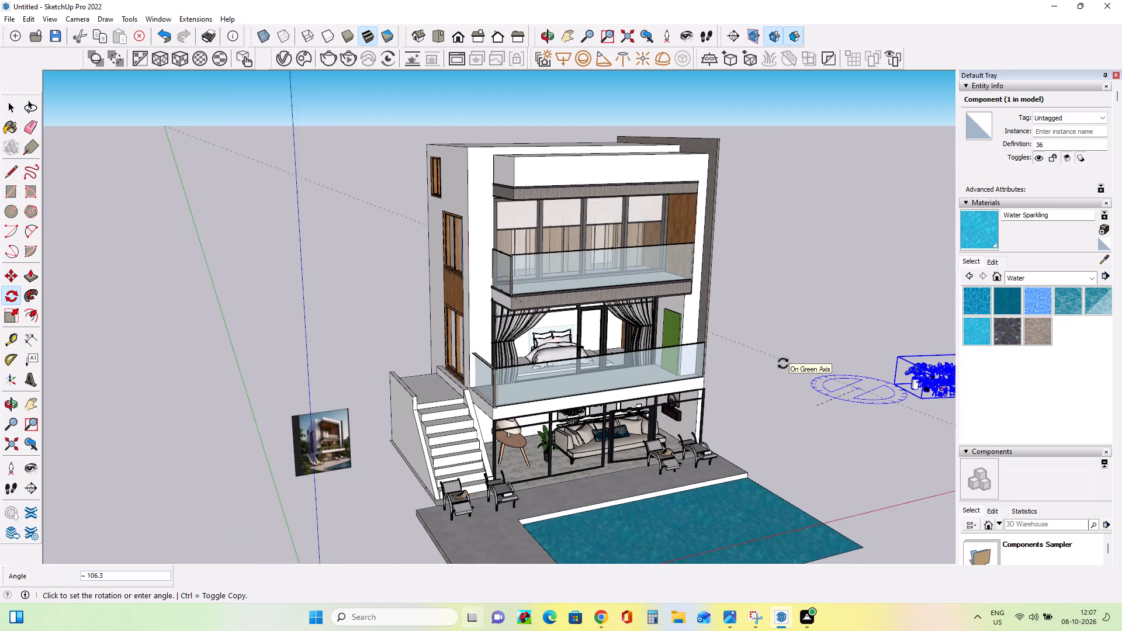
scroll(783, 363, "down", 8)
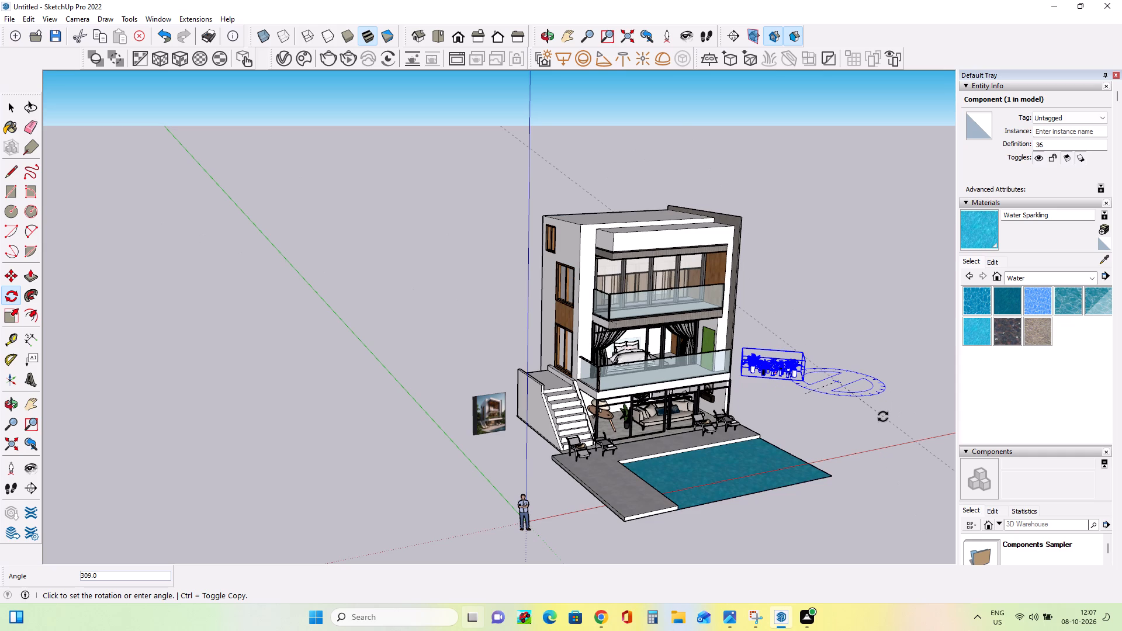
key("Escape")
Rotate the imported plant collection 90 degrees on the ground plane beside the house.
middle_click_drag(872, 416, 841, 424)
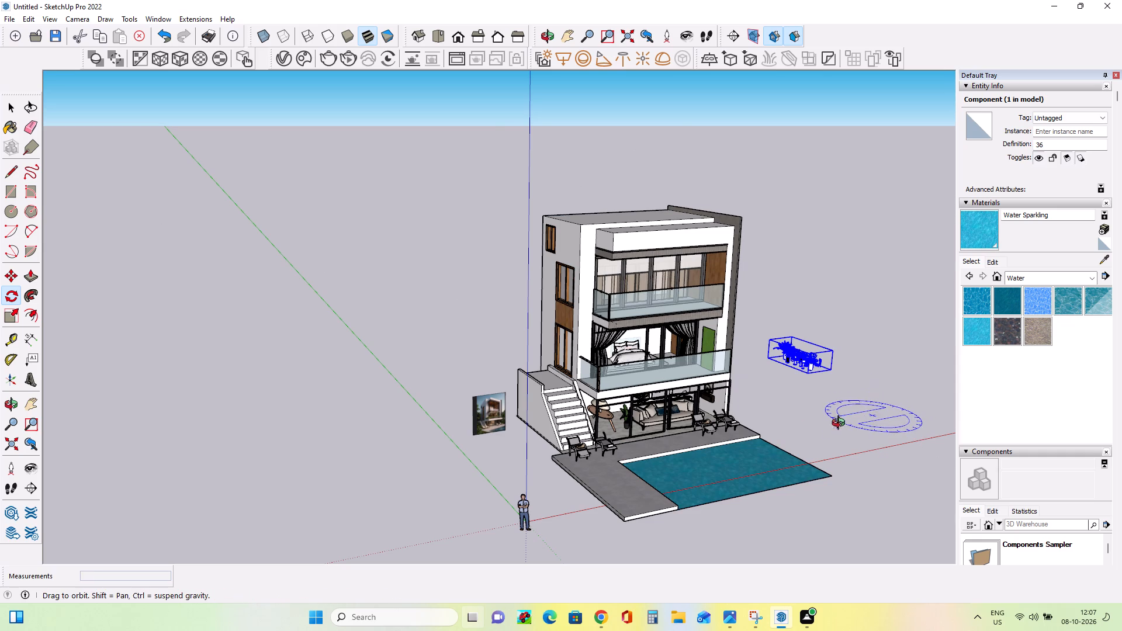
middle_click_drag(841, 424, 652, 438)
scroll(652, 436, "down", 9)
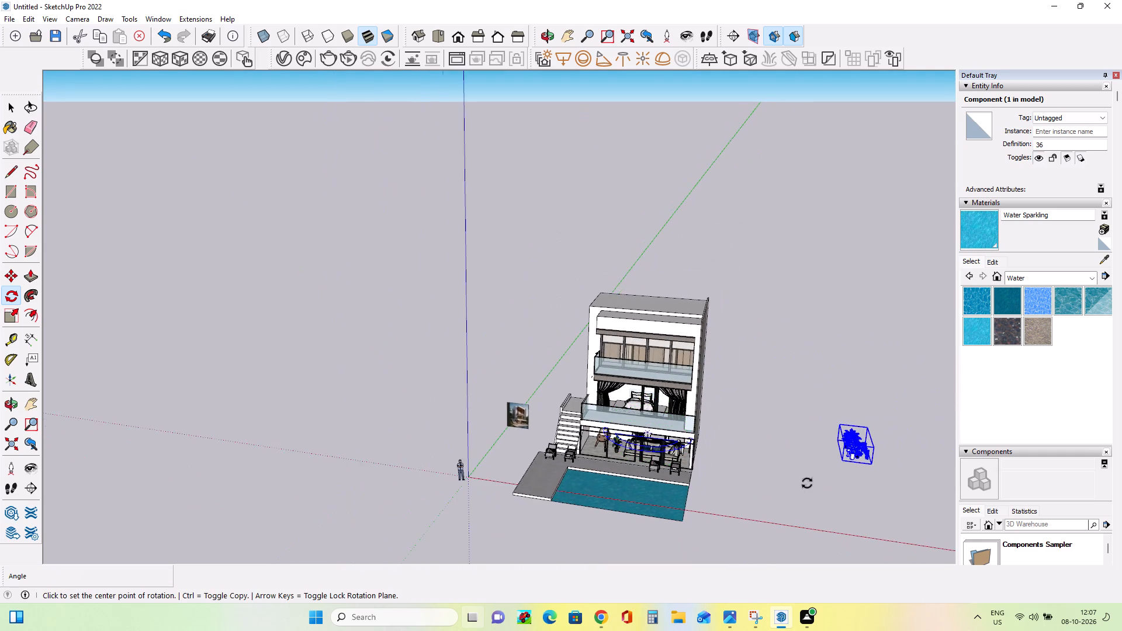
left_click(870, 490)
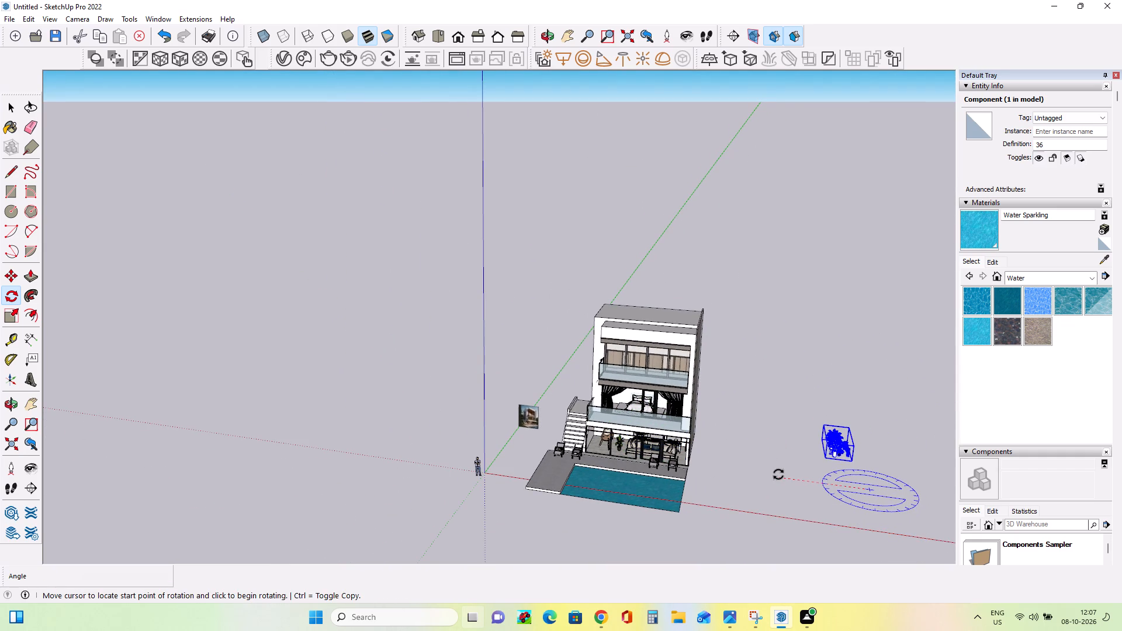
left_click(778, 474)
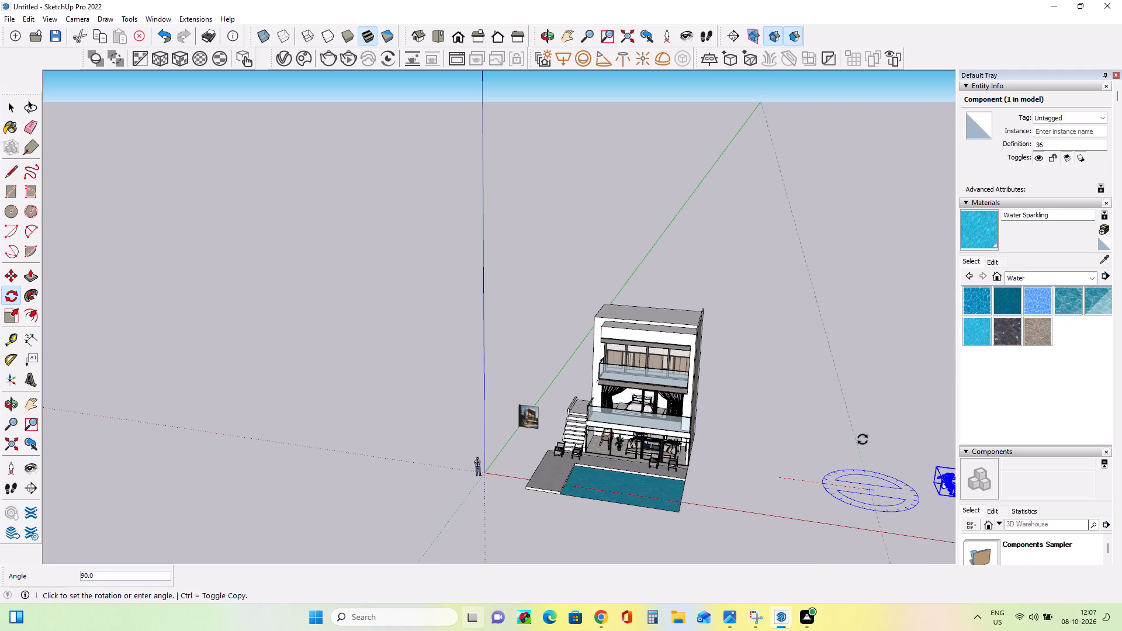
left_click(863, 439)
scroll(687, 491, "down", 14)
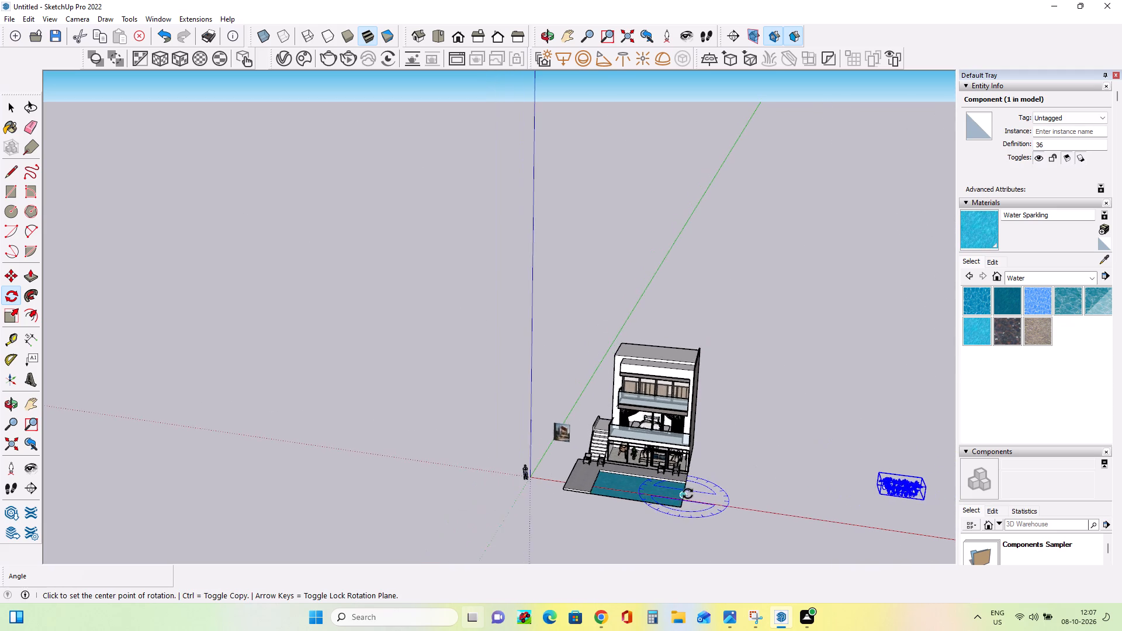
Move the plant collection about 99 feet onto the stair-side end of the middle-floor balcony.
scroll(923, 511, "up", 16)
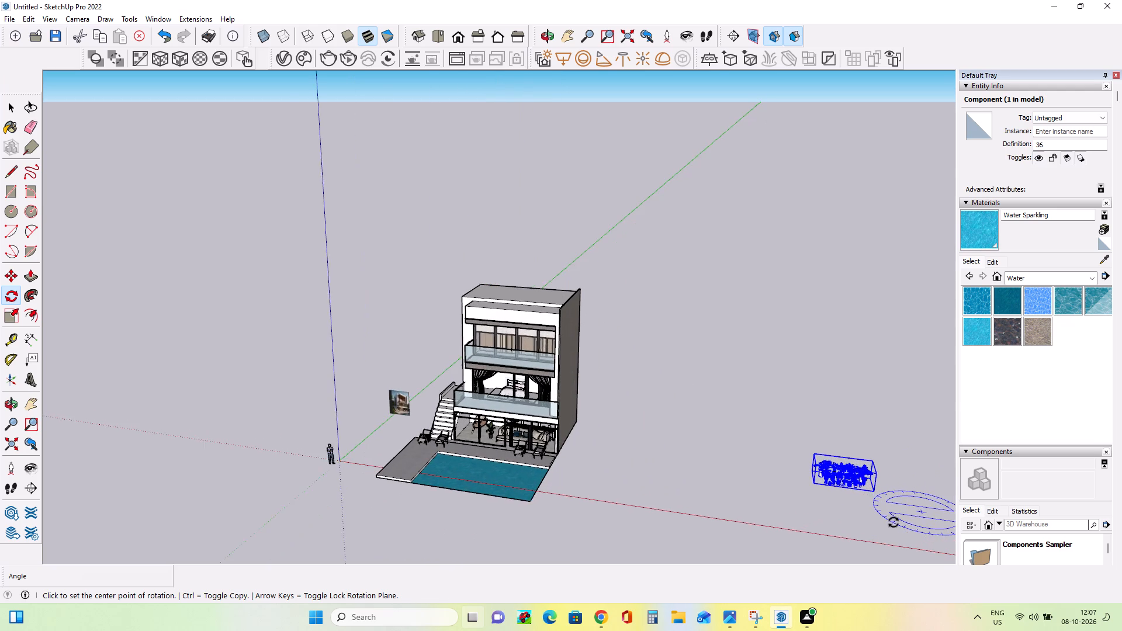
middle_click_drag(723, 533, 870, 517)
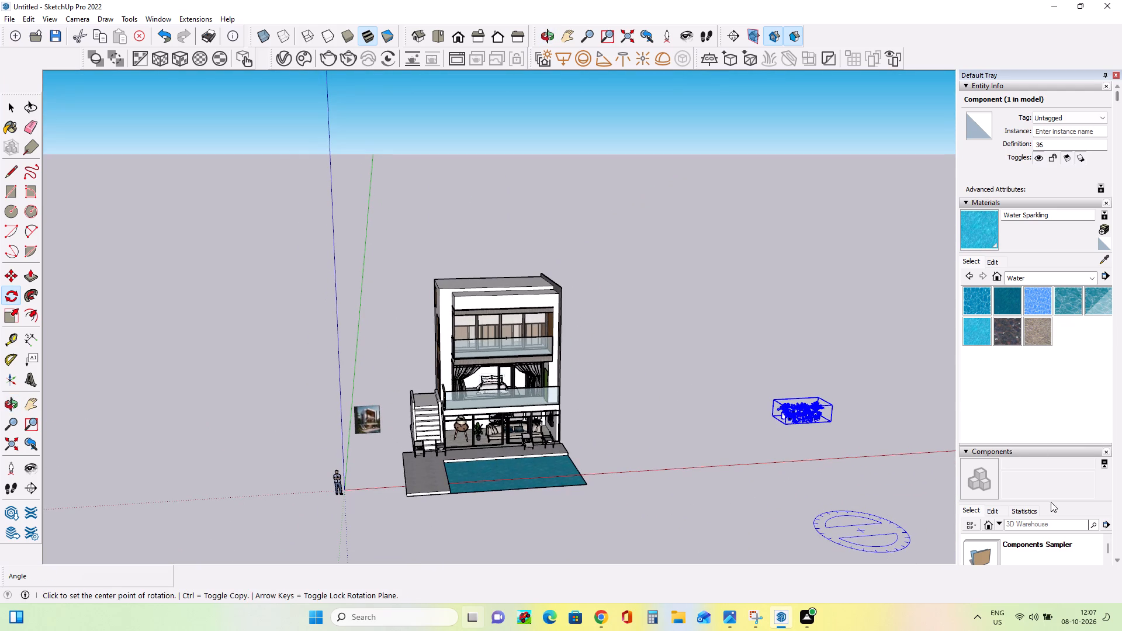
left_click(11, 280)
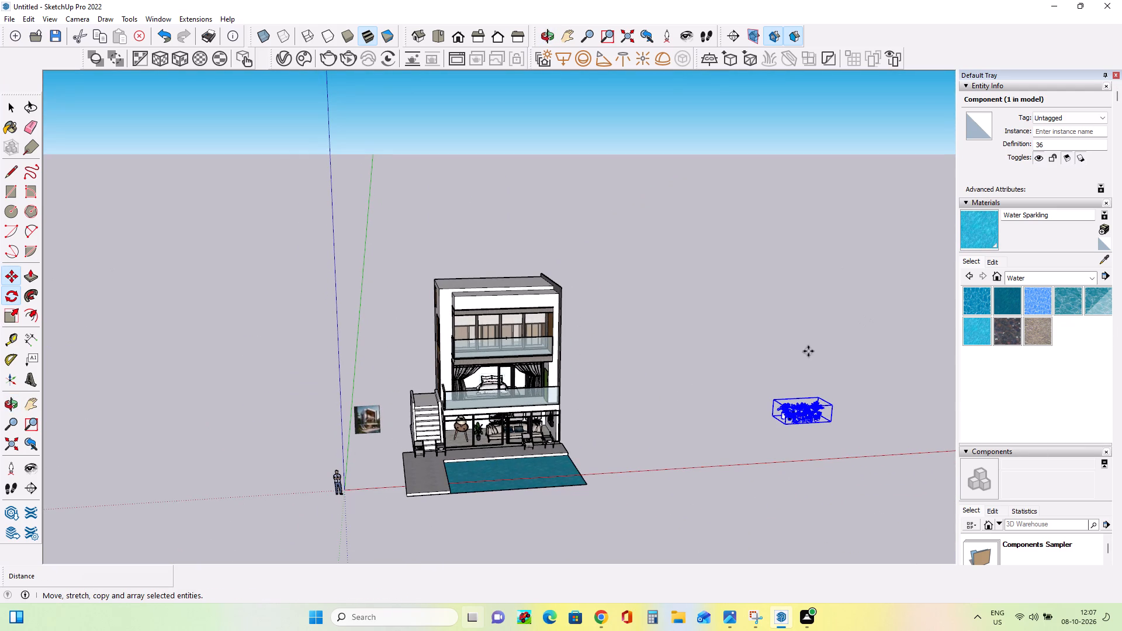
left_click(784, 426)
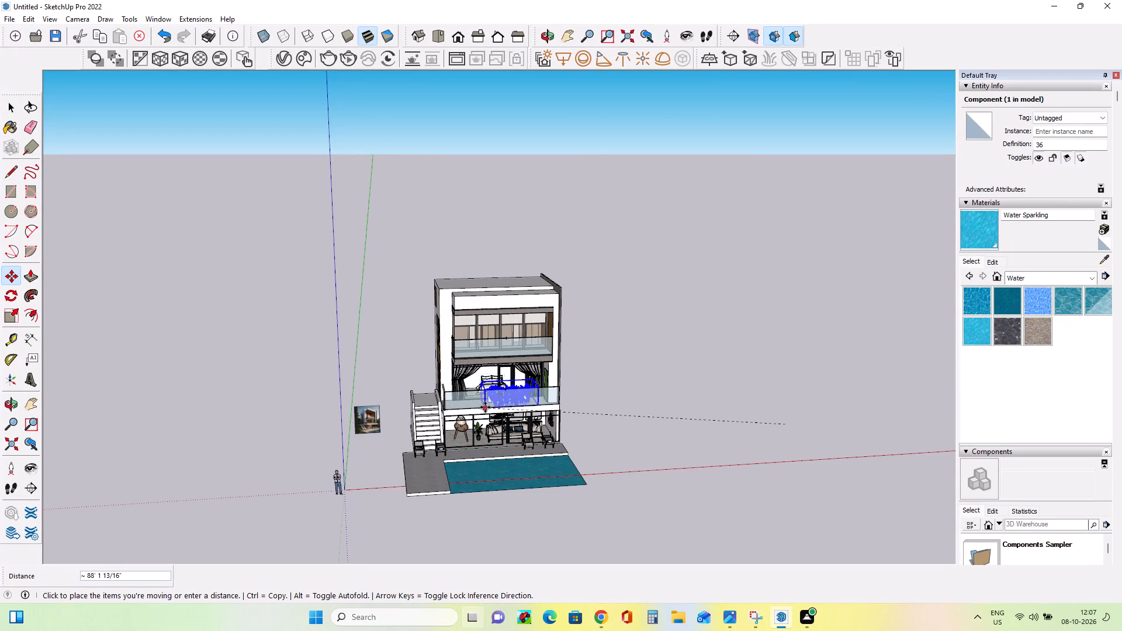
left_click(450, 407)
Scale the plant collection along its red axis to reduce its depth on the middle-floor balcony.
middle_click_drag(649, 379, 502, 495)
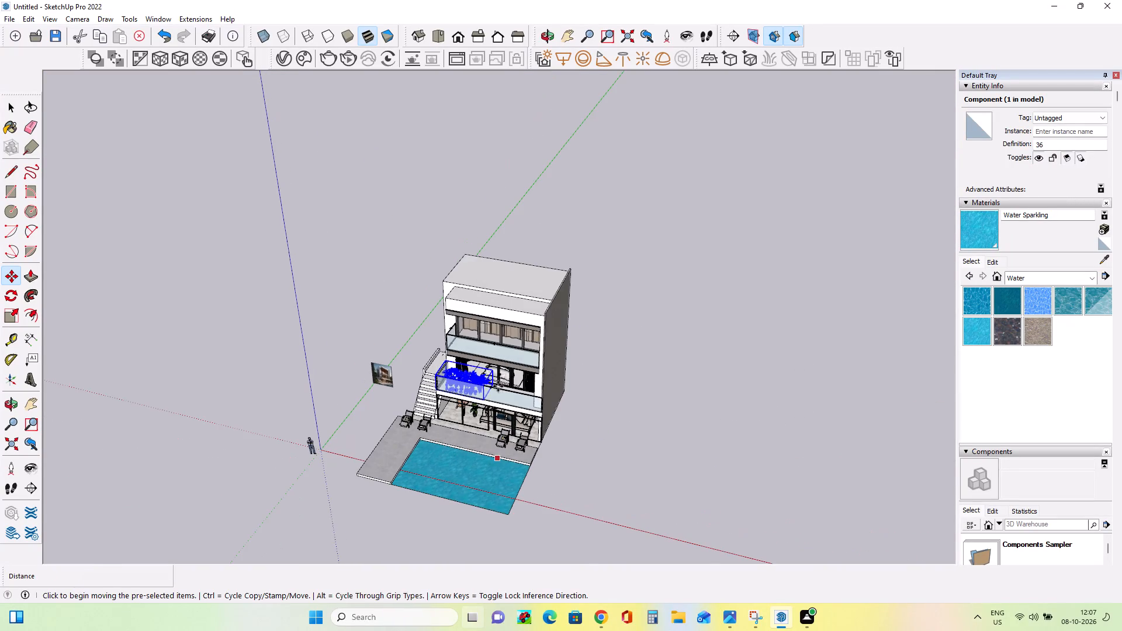
scroll(498, 386, "up", 1)
scroll(498, 386, "down", 1)
scroll(498, 386, "up", 8)
scroll(500, 397, "up", 15)
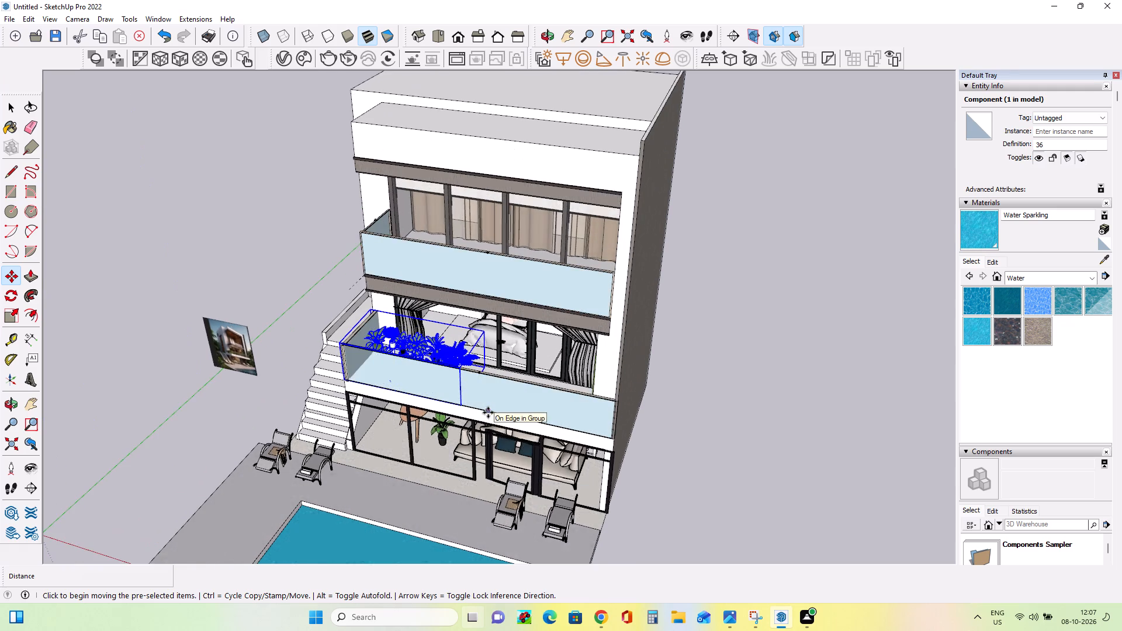
middle_click_drag(489, 413, 685, 381)
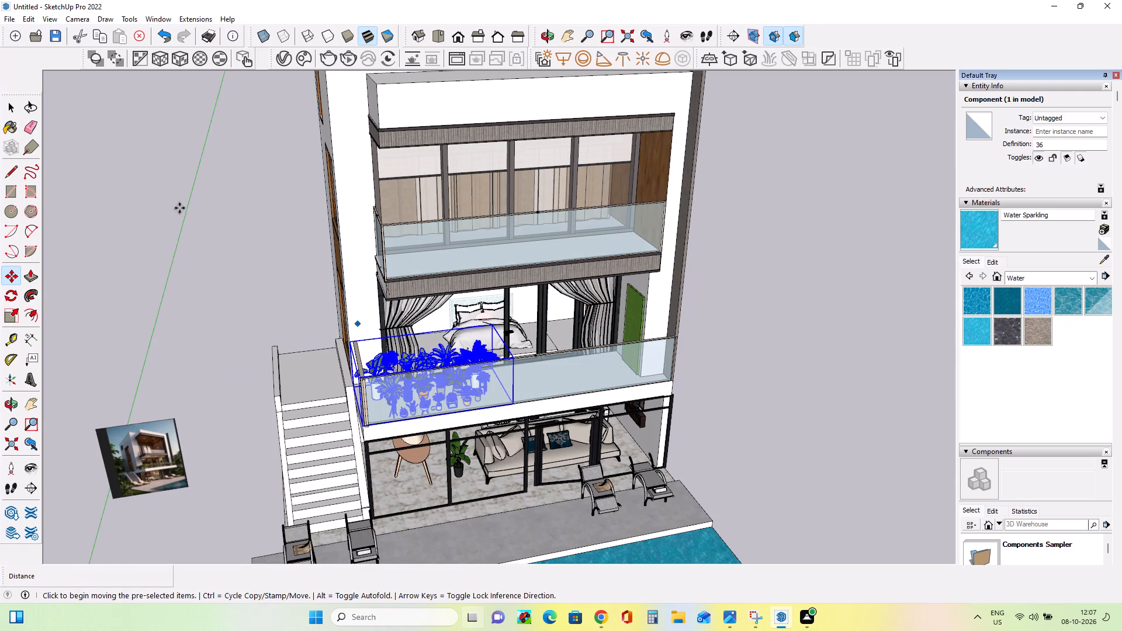
left_click(8, 311)
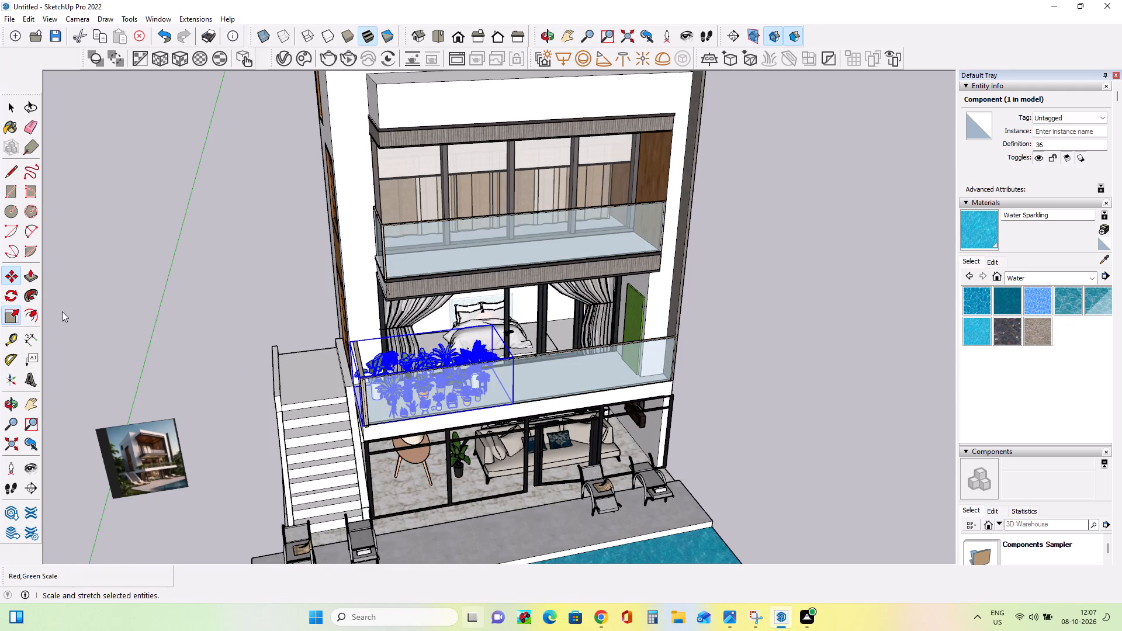
left_click(442, 395)
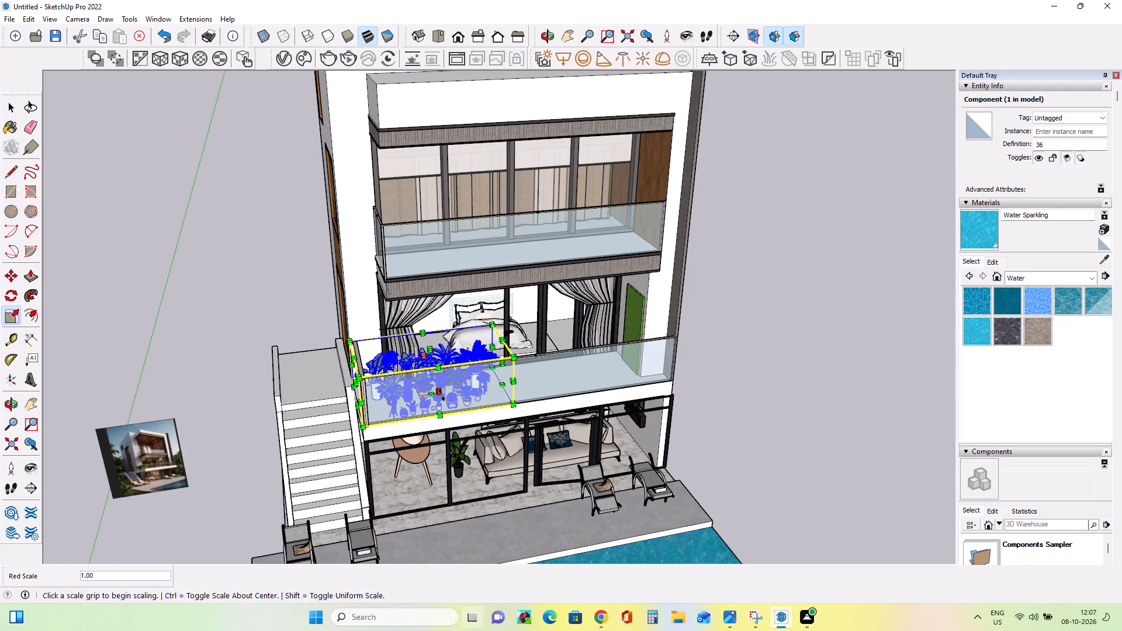
left_click(428, 362)
Move the plant collection about 5' 8" forward to the glass railing of the middle-floor balcony.
middle_click_drag(521, 393, 512, 415)
middle_click_drag(506, 425, 411, 500)
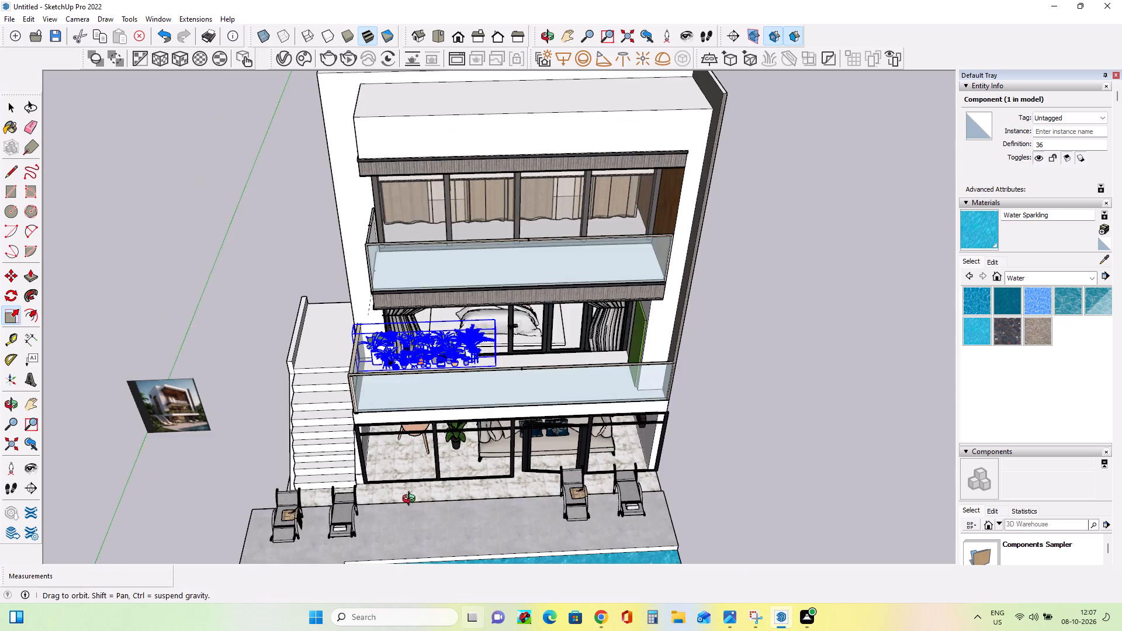
middle_click_drag(411, 500, 411, 501)
middle_click(411, 501)
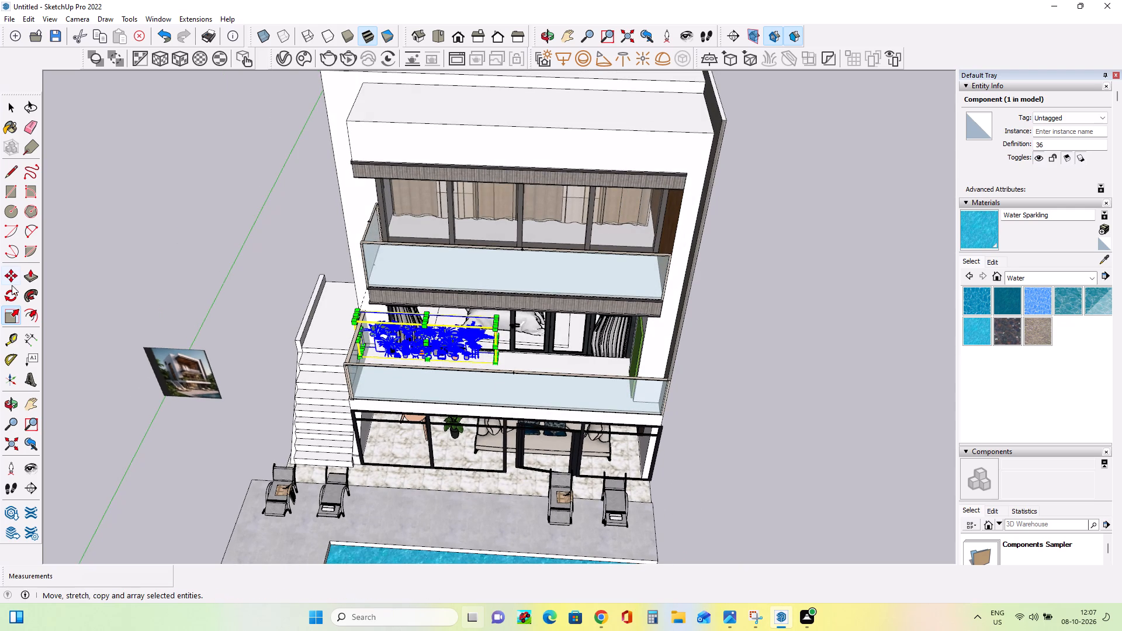
left_click(12, 277)
left_click(496, 365)
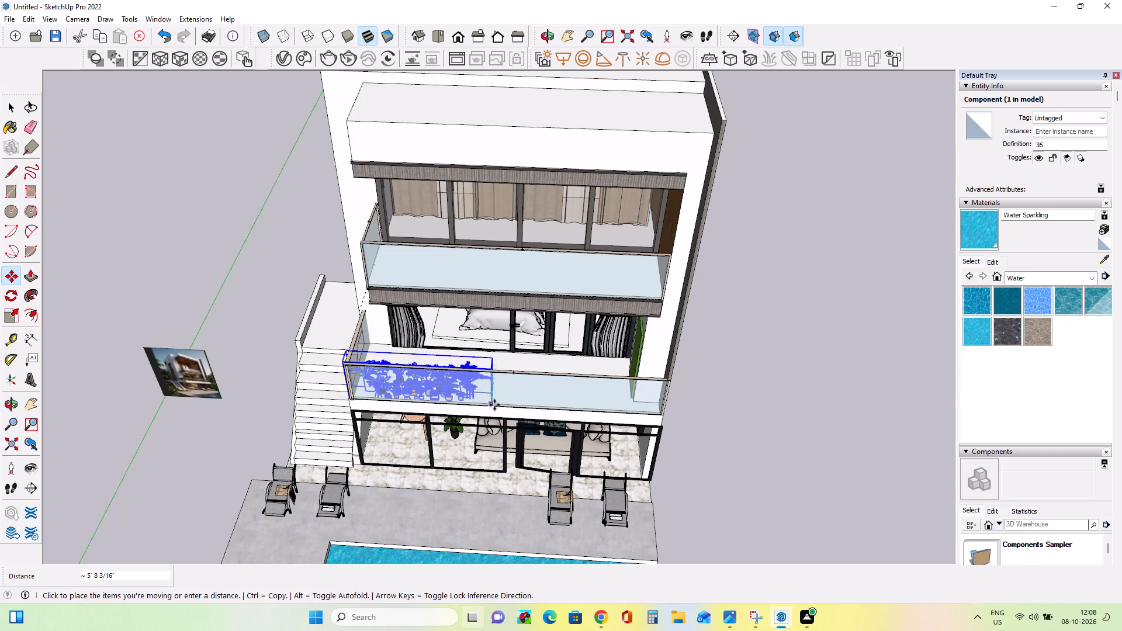
left_click(496, 404)
Scale the height of the balcony plant collection by about 2.29 along the blue axis.
middle_click_drag(482, 444, 534, 307)
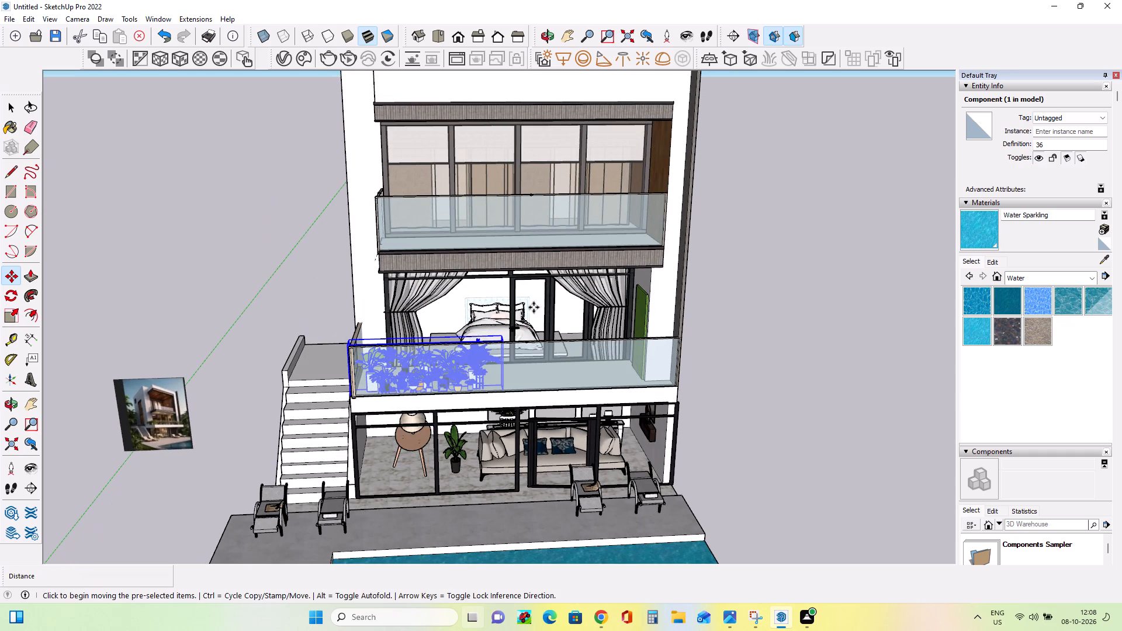
middle_click_drag(446, 393, 463, 380)
middle_click_drag(503, 396, 546, 514)
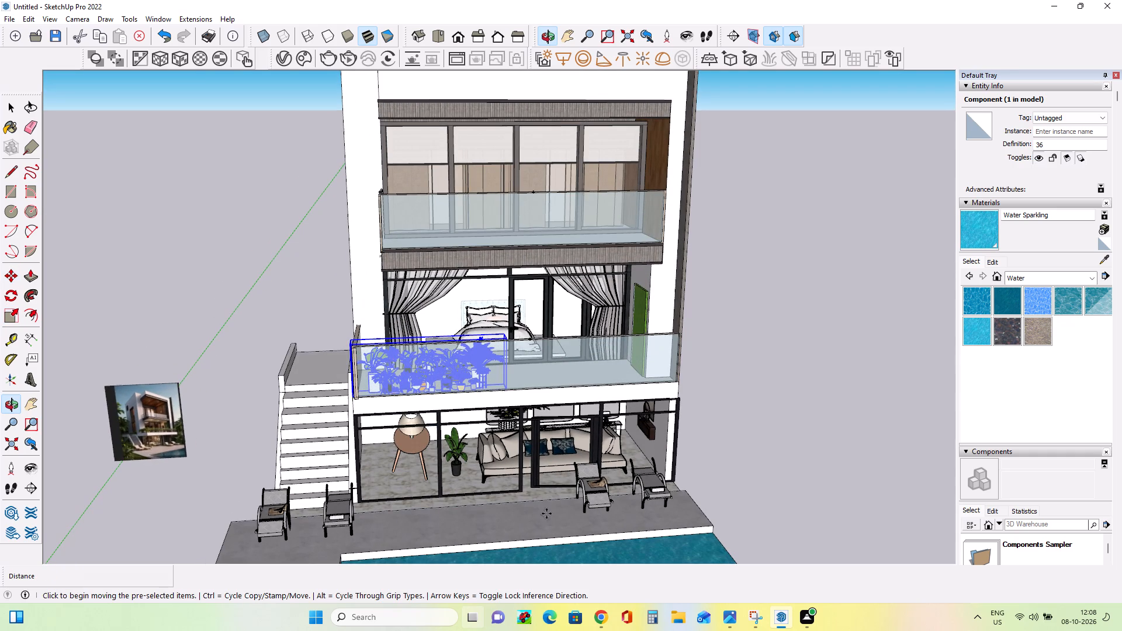
middle_click_drag(546, 514, 547, 518)
middle_click(549, 523)
middle_click(549, 523)
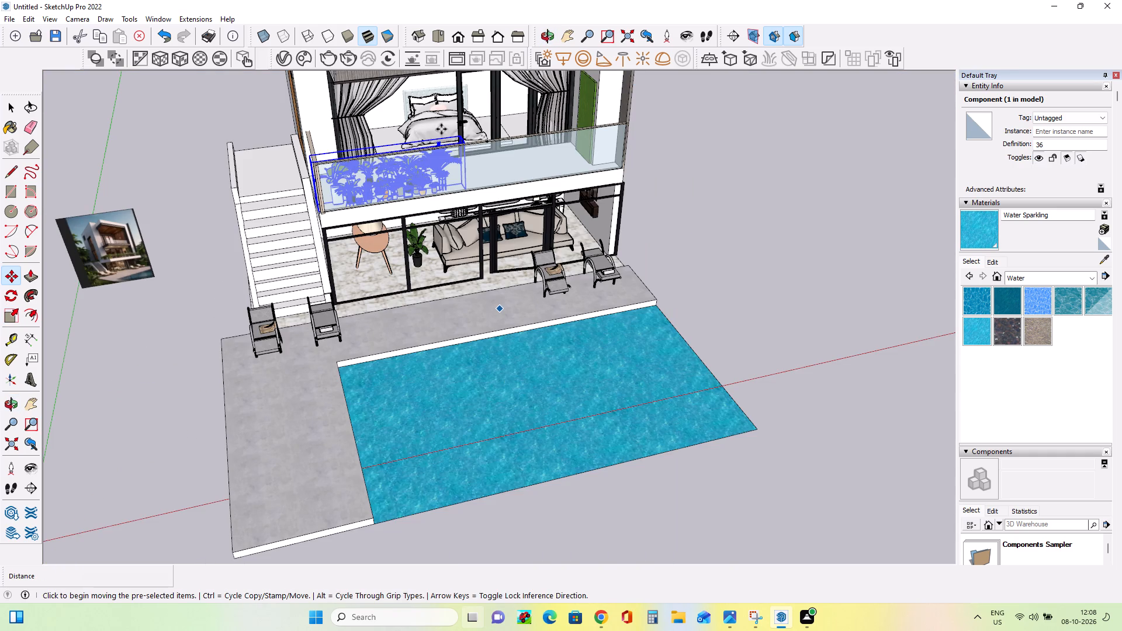
middle_click_drag(442, 133, 473, 188)
middle_click_drag(473, 189, 477, 206)
middle_click_drag(479, 213, 490, 257)
middle_click(490, 257)
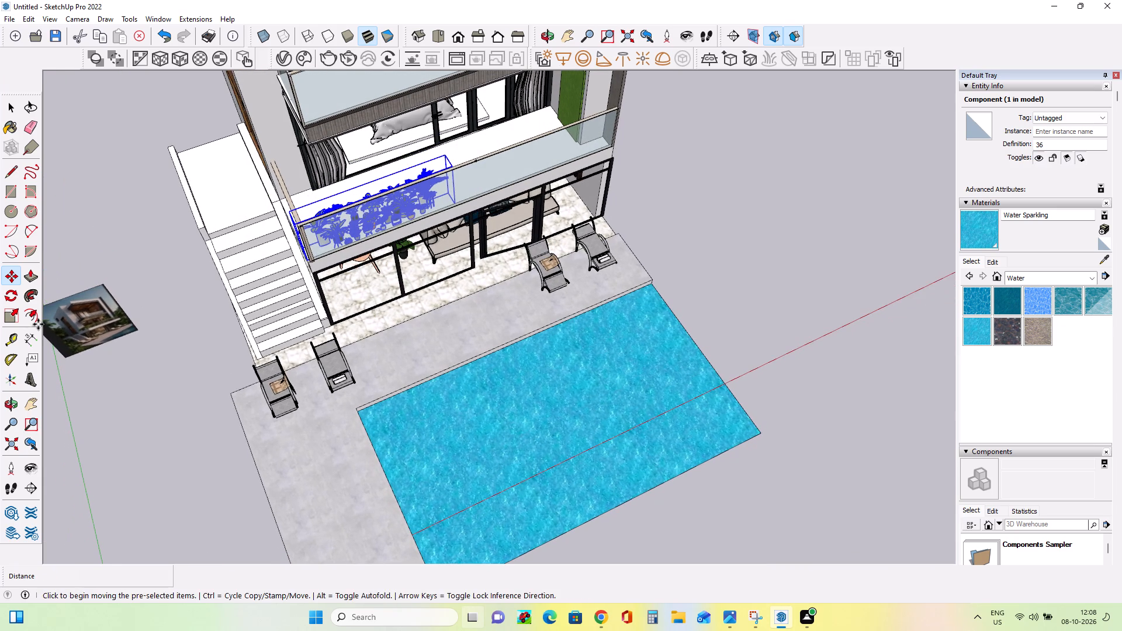
left_click(12, 318)
left_click(373, 188)
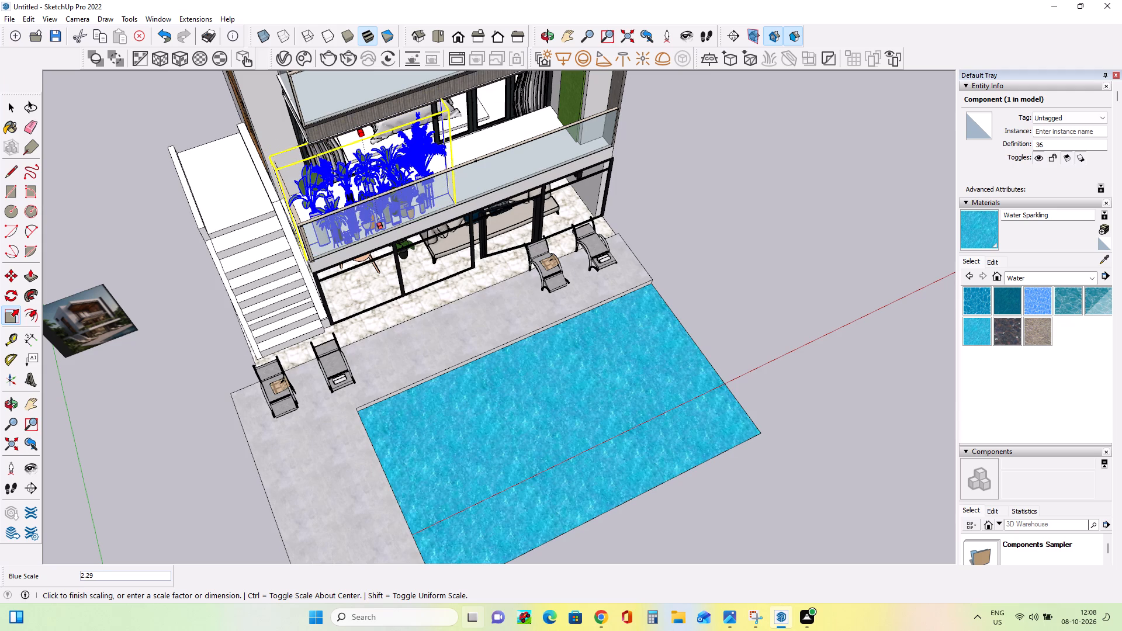
left_click(329, 144)
Scale the plant collection's depth and height together by about 0.15 and 0.55 along the red and blue axes.
middle_click_drag(528, 337, 411, 180)
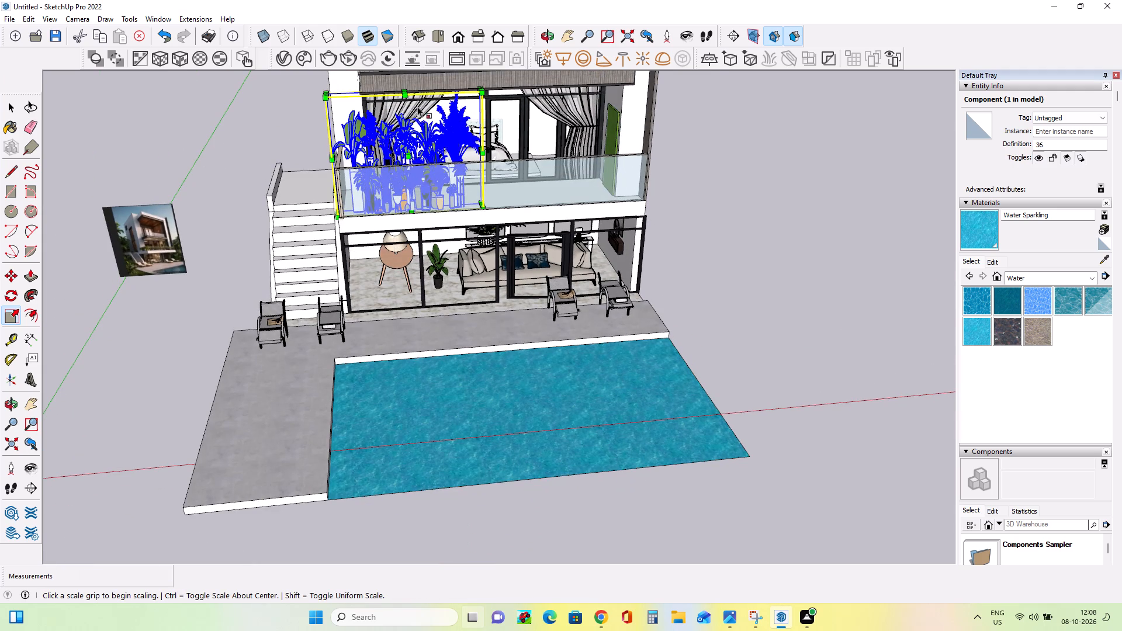
left_click(406, 95)
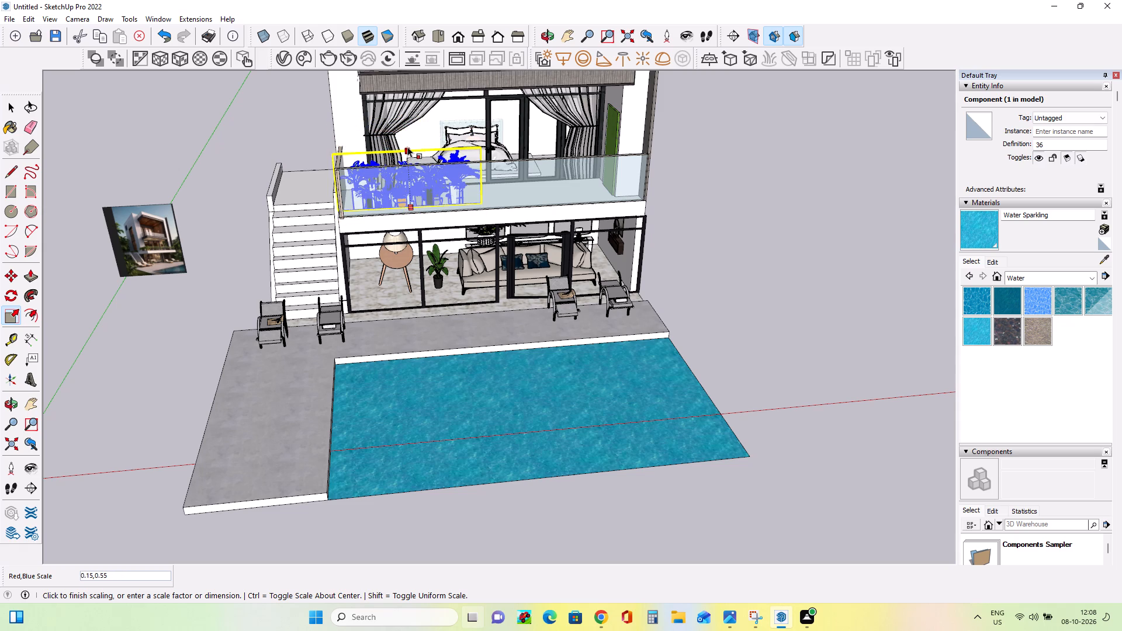
left_click(407, 147)
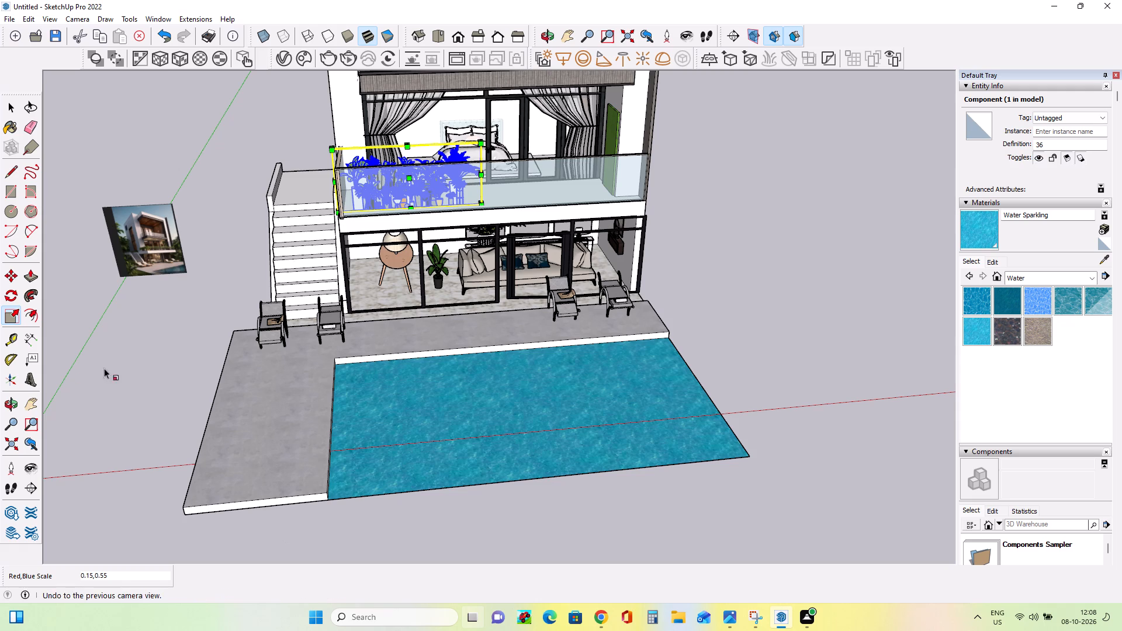
Copy the plant collection about 12' 5" along the railing to the other half of the middle-floor balcony, and clear the selection.
left_click(6, 278)
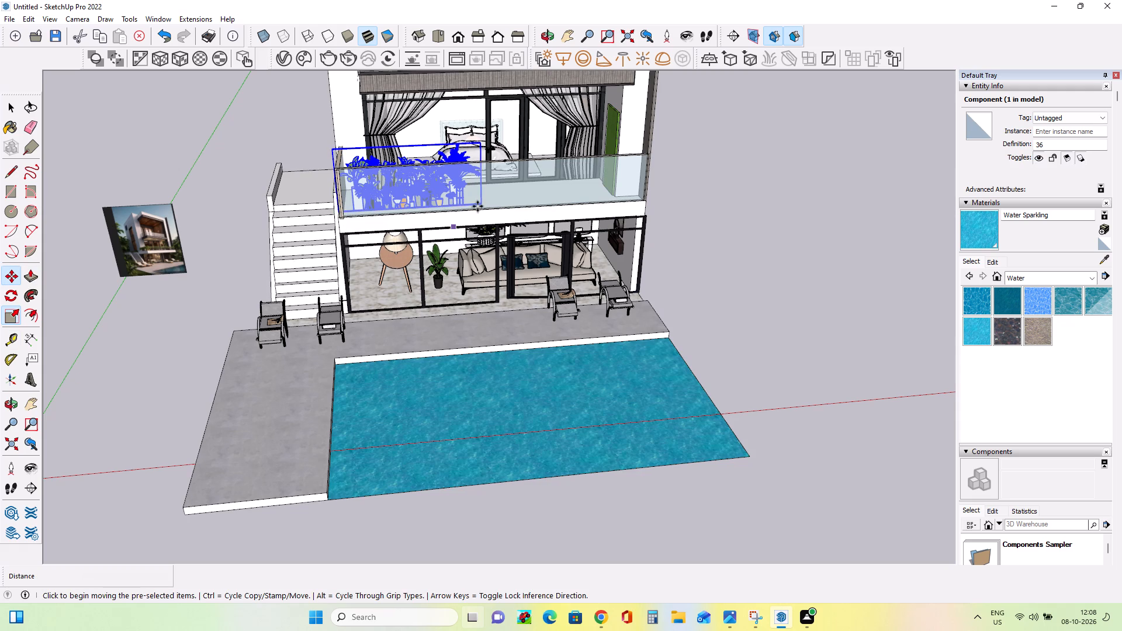
left_click(481, 205)
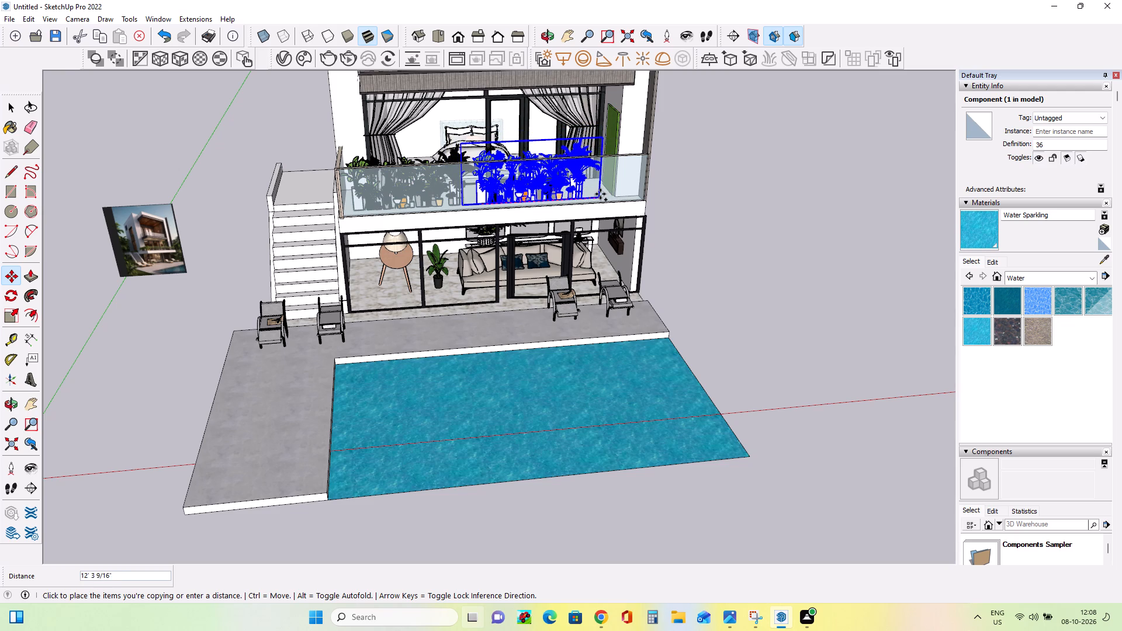
left_click(600, 194)
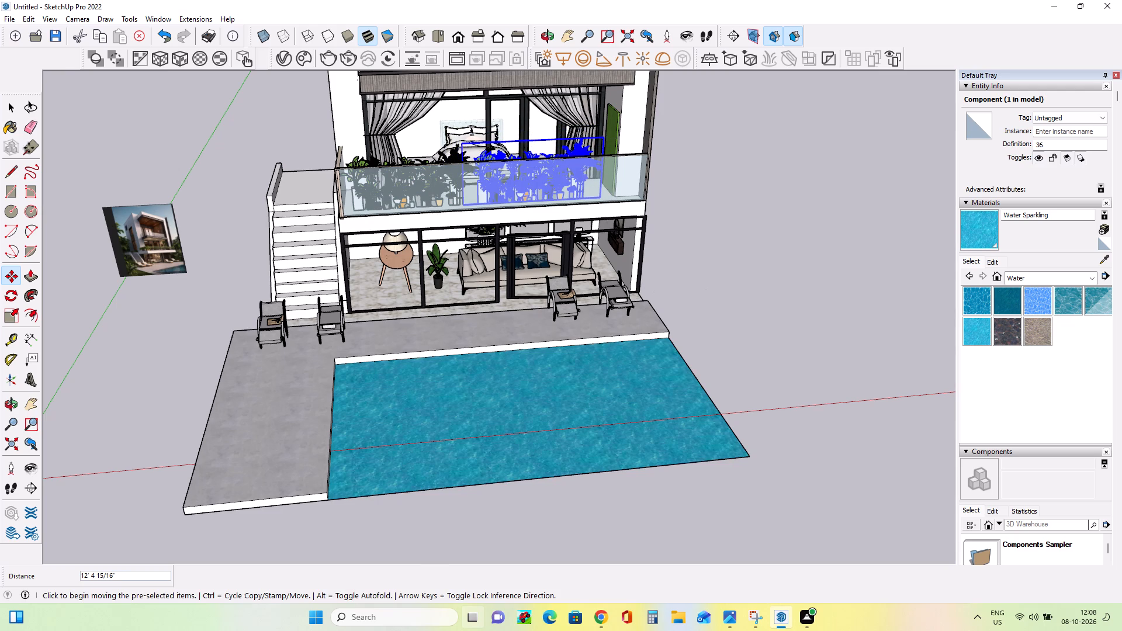
left_click(19, 106)
left_click(230, 121)
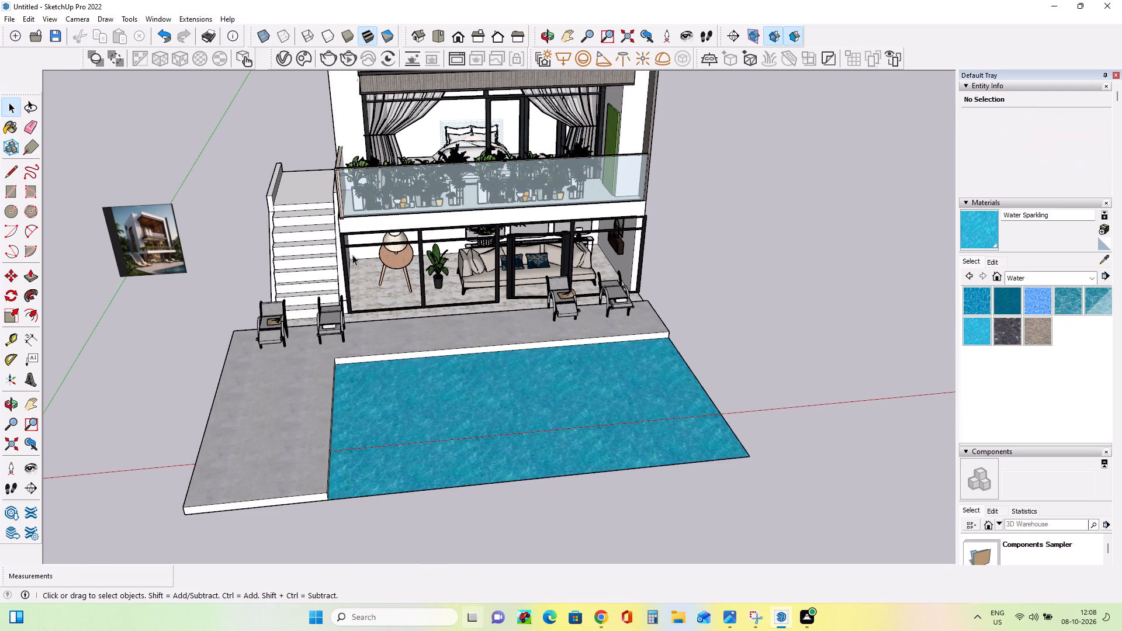
middle_click_drag(532, 309, 643, 303)
left_click(726, 238)
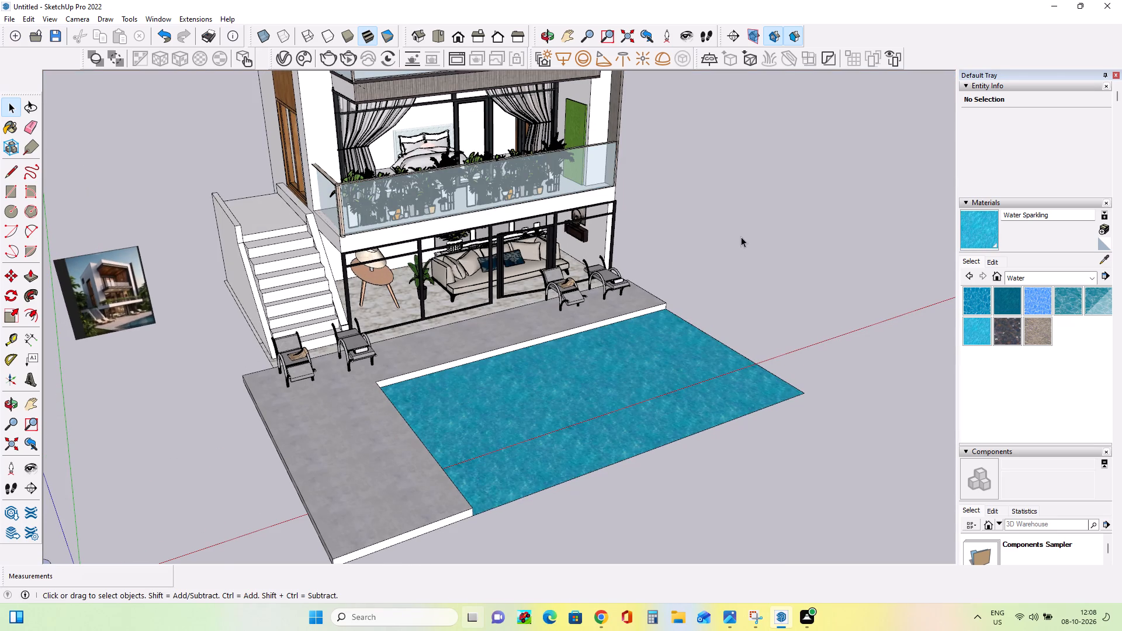
scroll(741, 237, "down", 4)
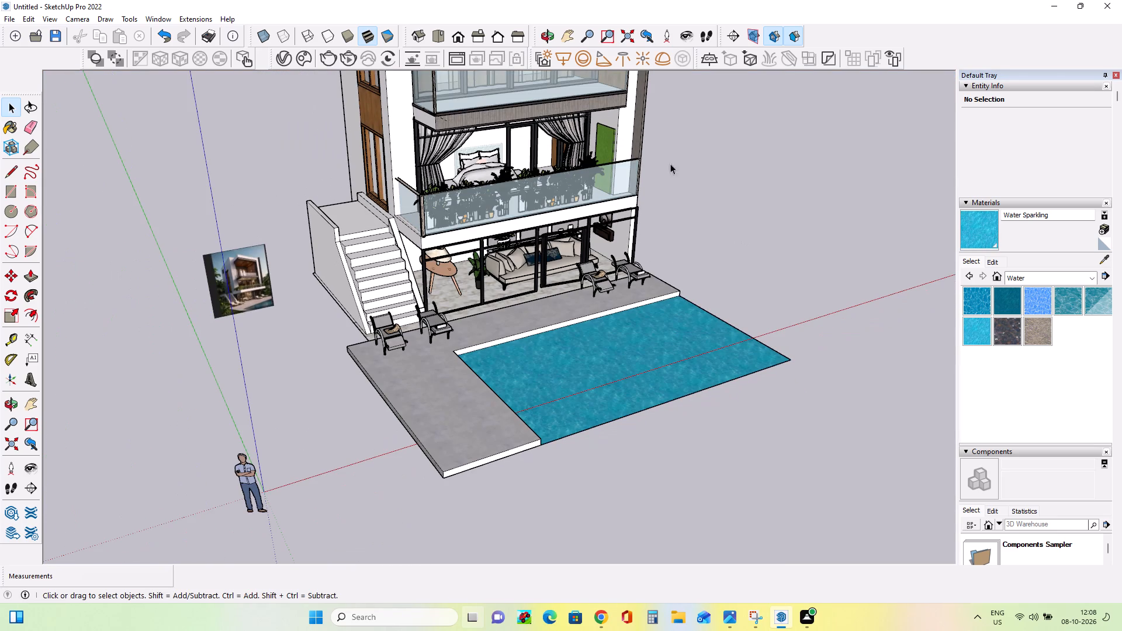
Examine the front of the house from several angles, including the planted balcony, stairs and pool terrace.
left_click(30, 401)
left_click_drag(486, 289, 487, 345)
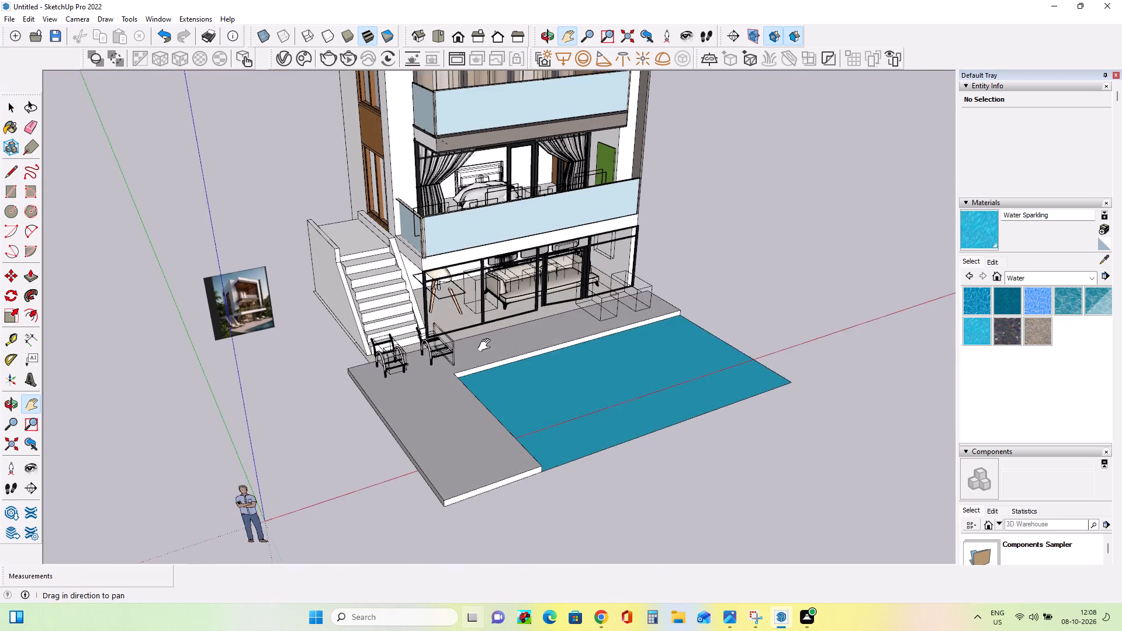
left_click_drag(487, 345, 488, 406)
scroll(500, 410, "down", 3)
middle_click_drag(569, 463, 559, 463)
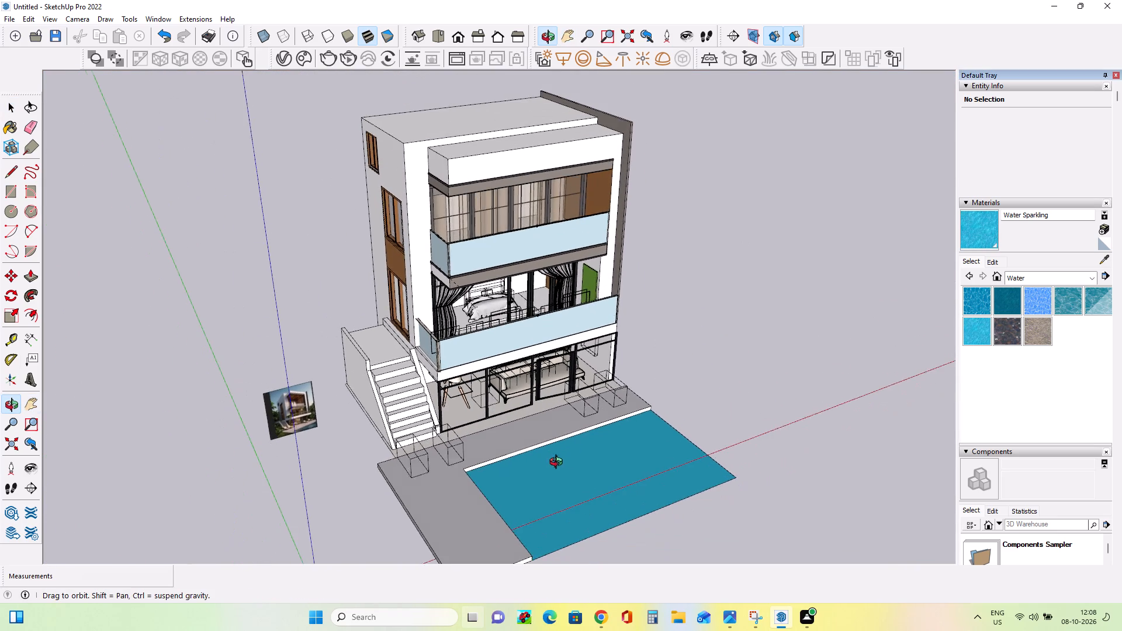
middle_click_drag(559, 463, 543, 429)
scroll(515, 396, "up", 3)
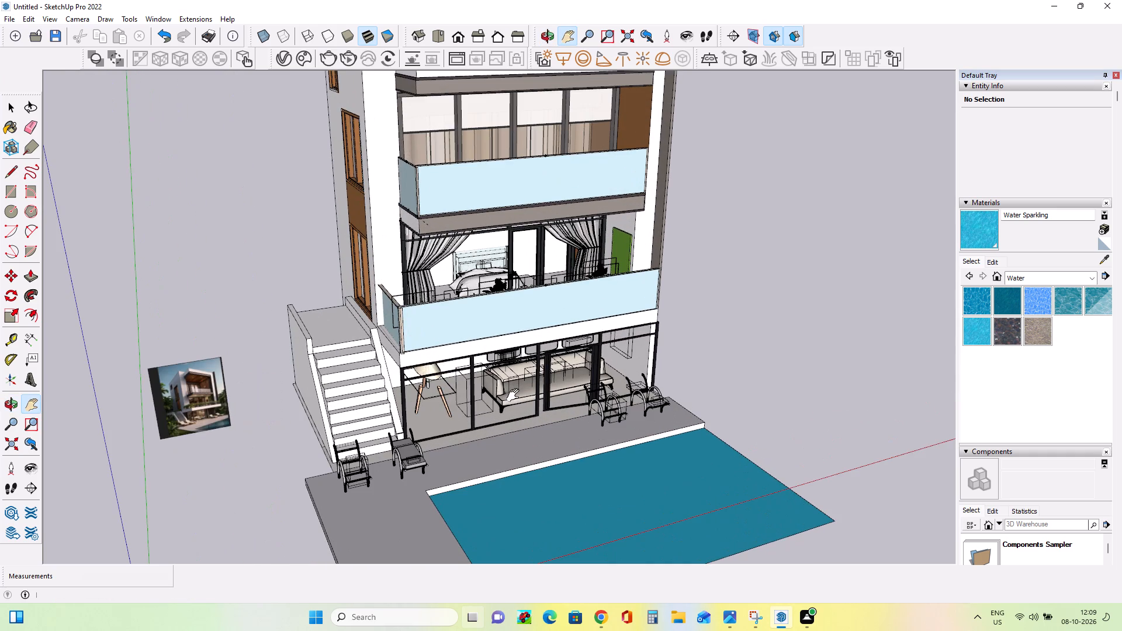
left_click_drag(515, 396, 520, 402)
left_click_drag(521, 401, 538, 425)
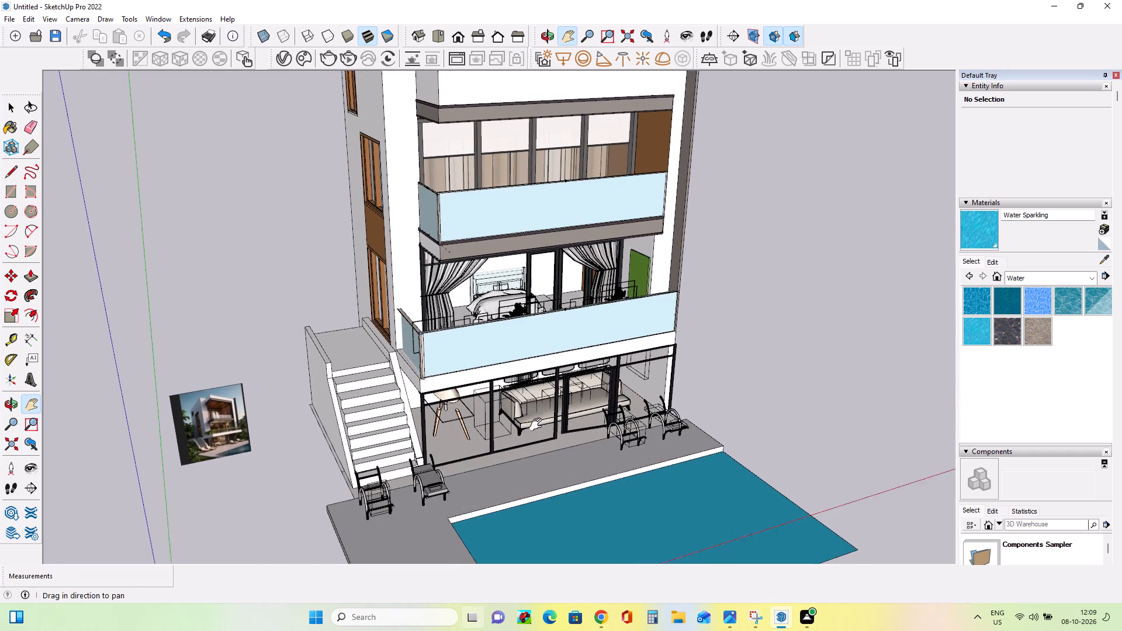
left_click_drag(538, 425, 545, 435)
scroll(545, 428, "down", 2)
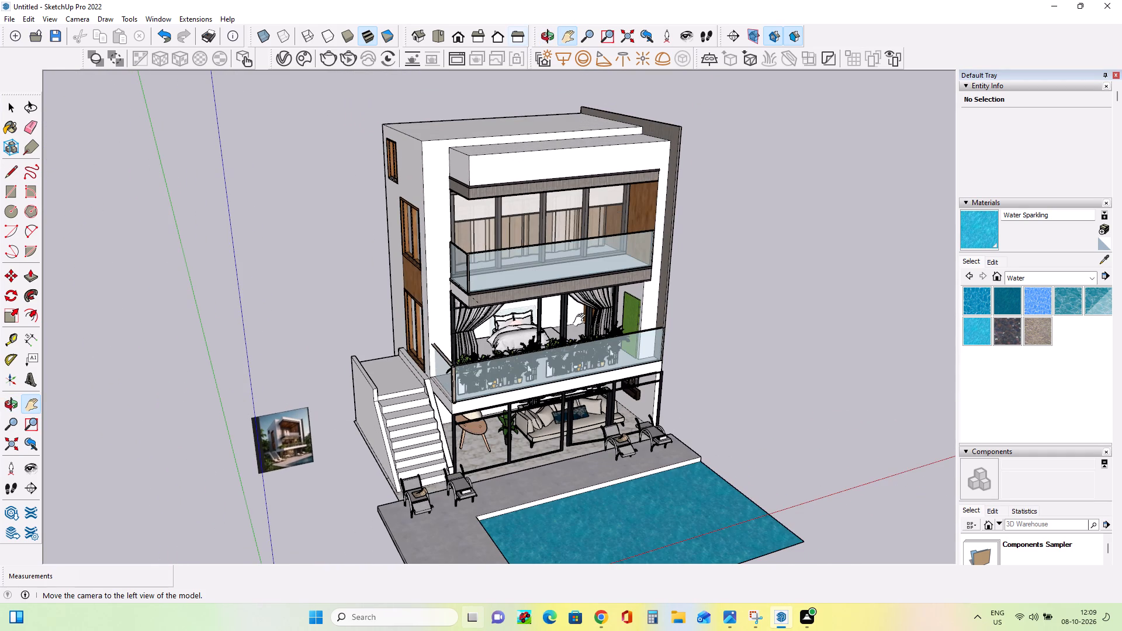
Switch to Chrome, search Google in a new tab for plants images, and preview the Urban Plant garden photo.
left_click(600, 616)
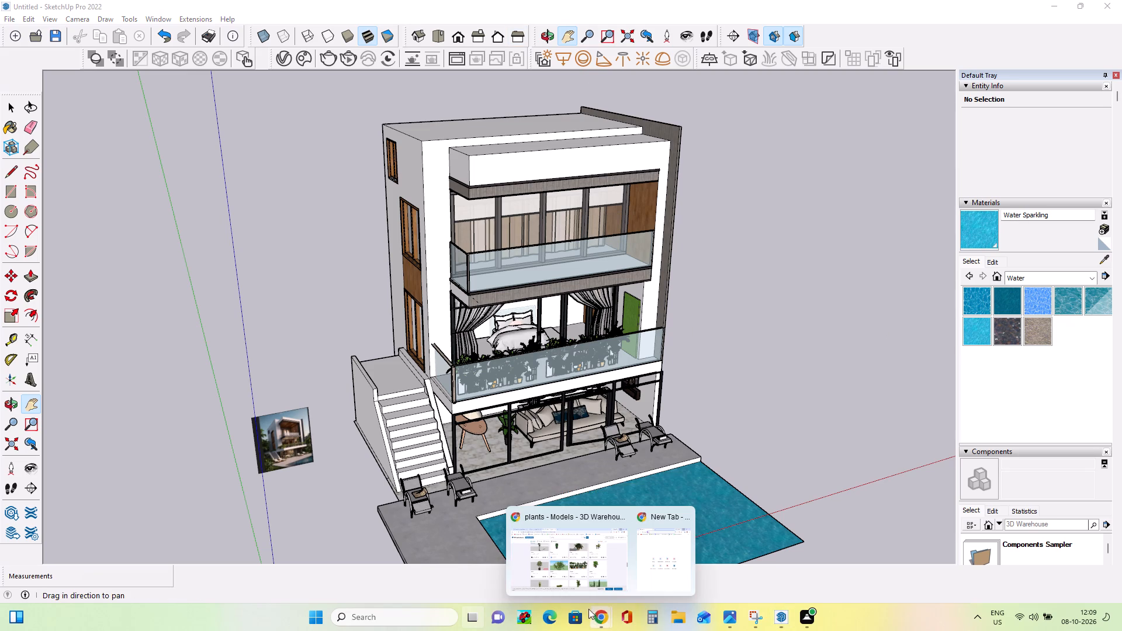
left_click(570, 549)
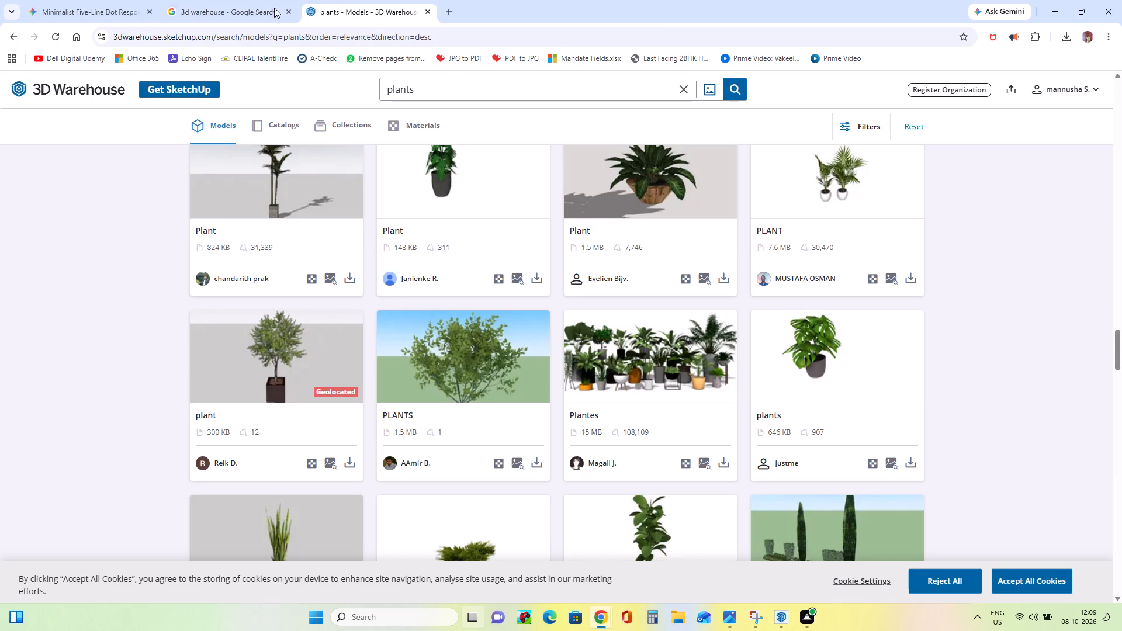
left_click(448, 11)
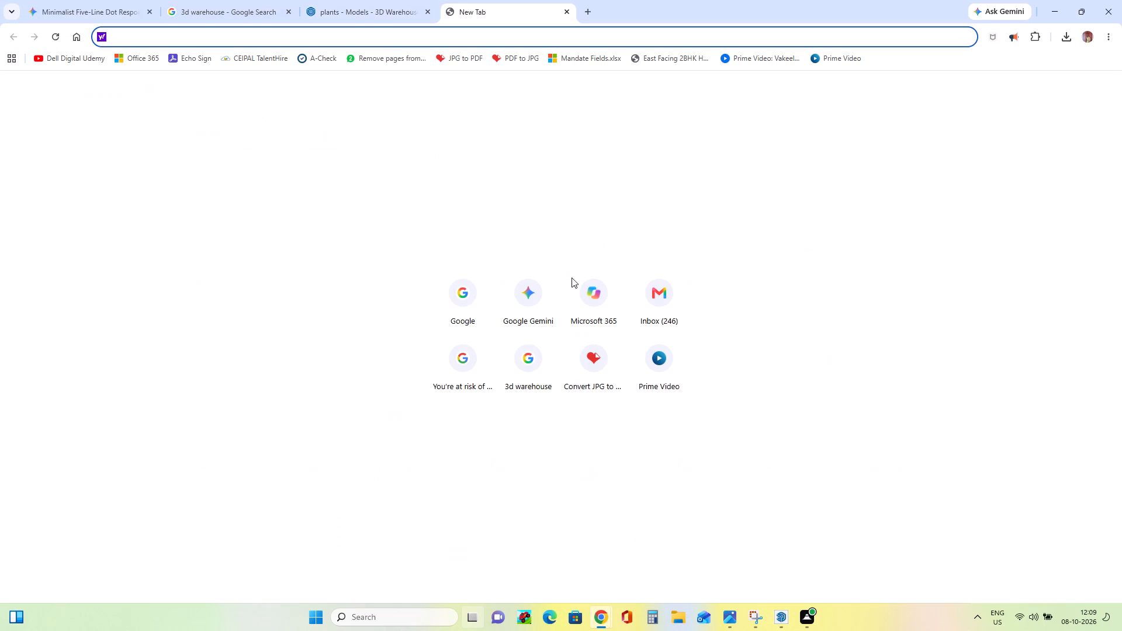
left_click(456, 294)
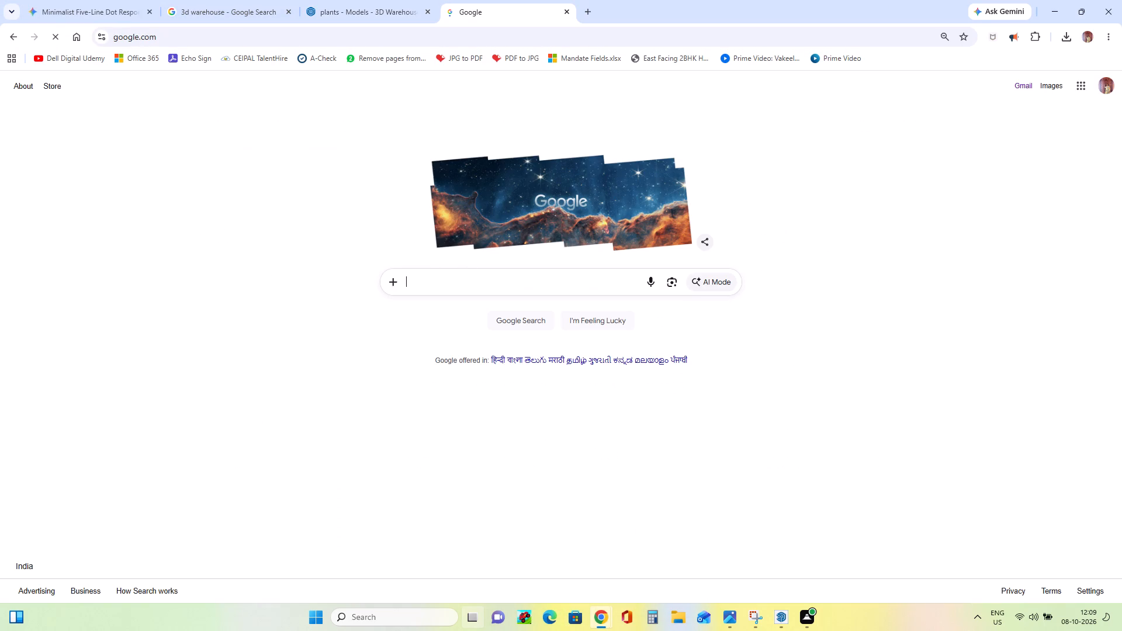
left_click(479, 278)
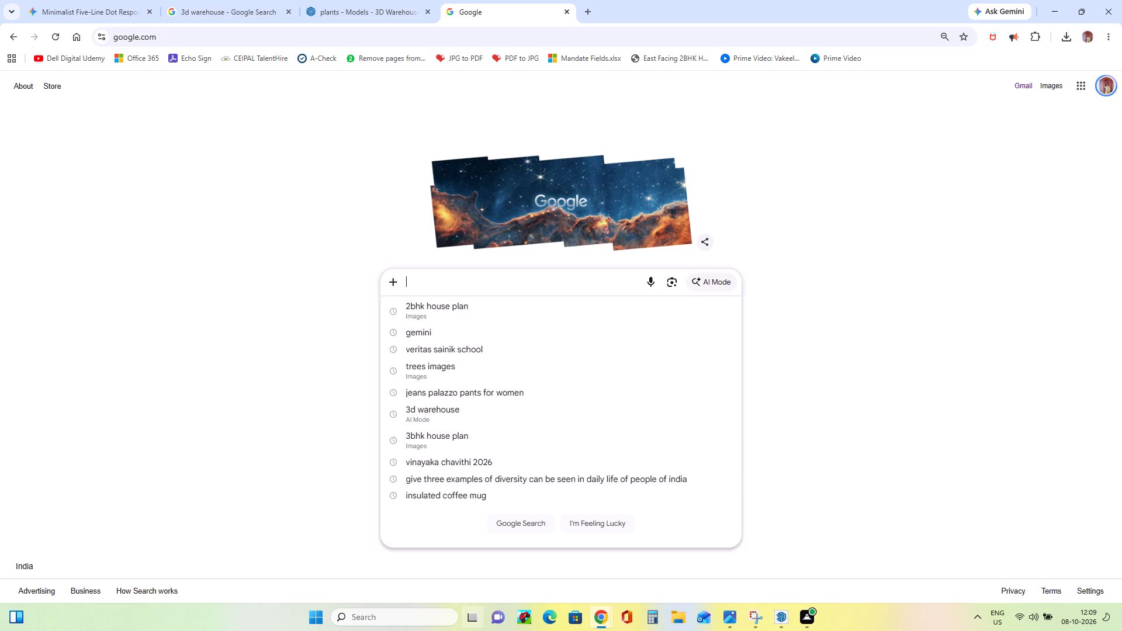
key("p")
type("lants")
key("space")
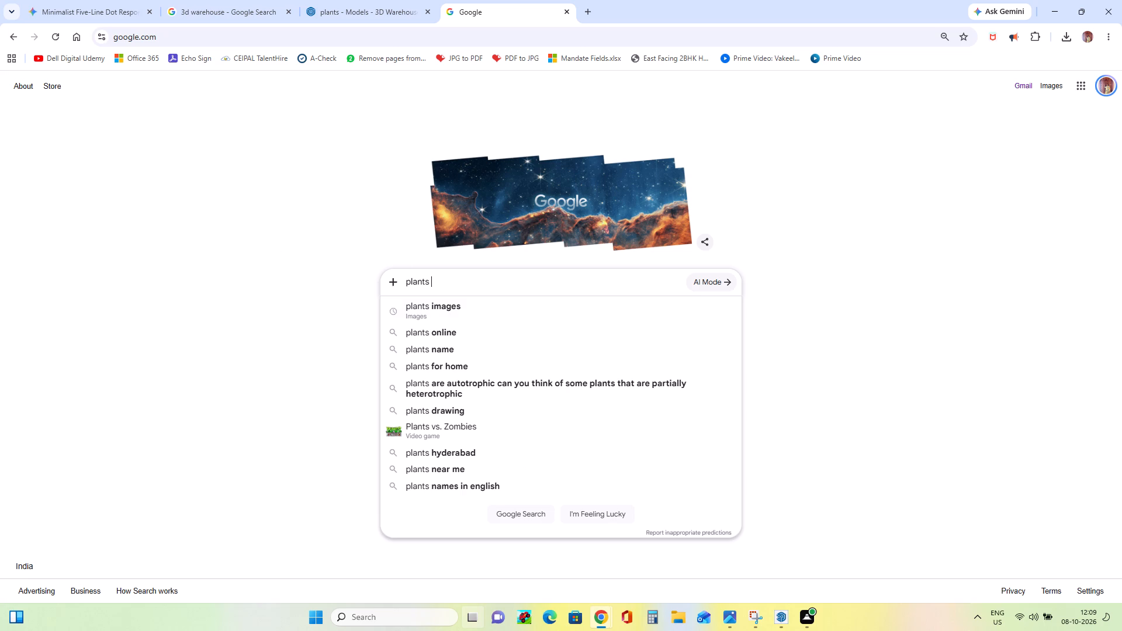
left_click(440, 309)
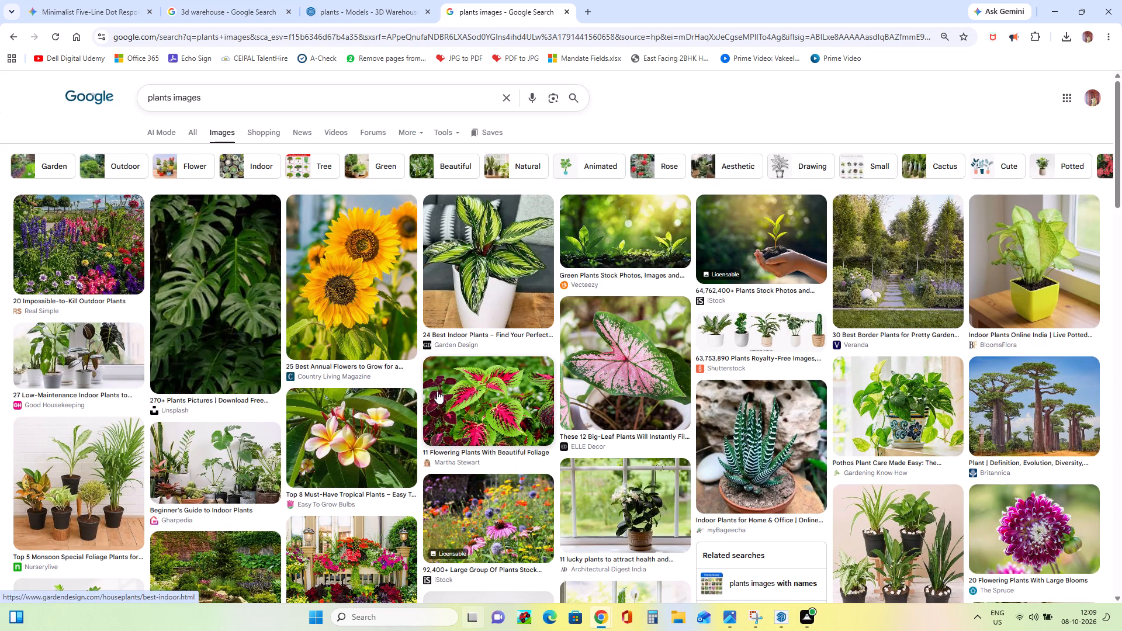
scroll(441, 372, "down", 4)
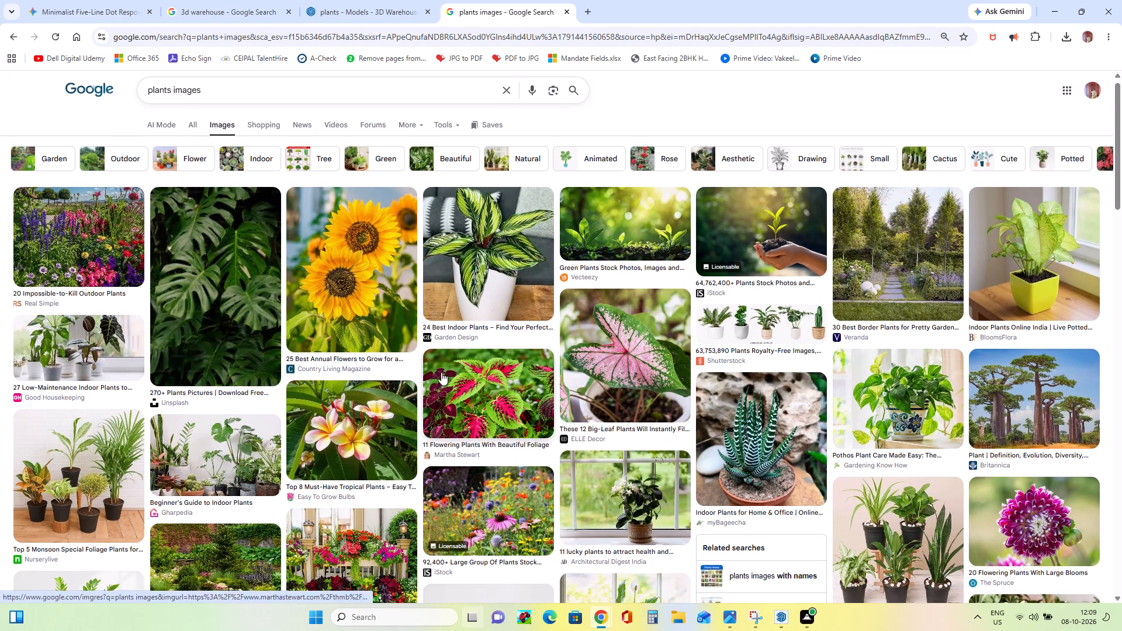
scroll(441, 372, "down", 4)
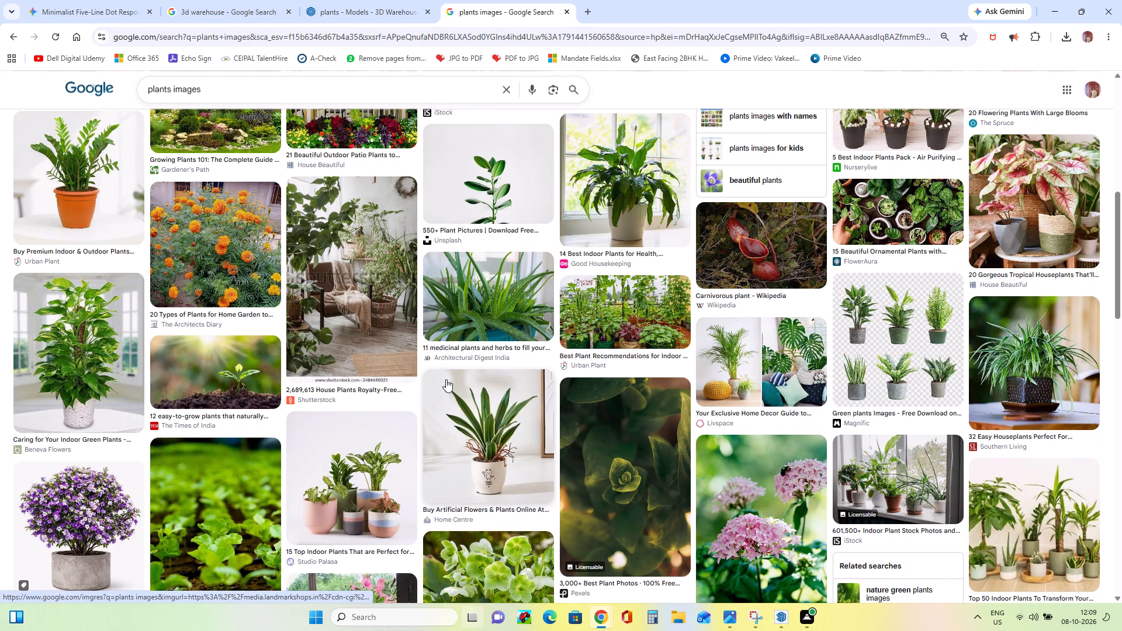
left_click(629, 337)
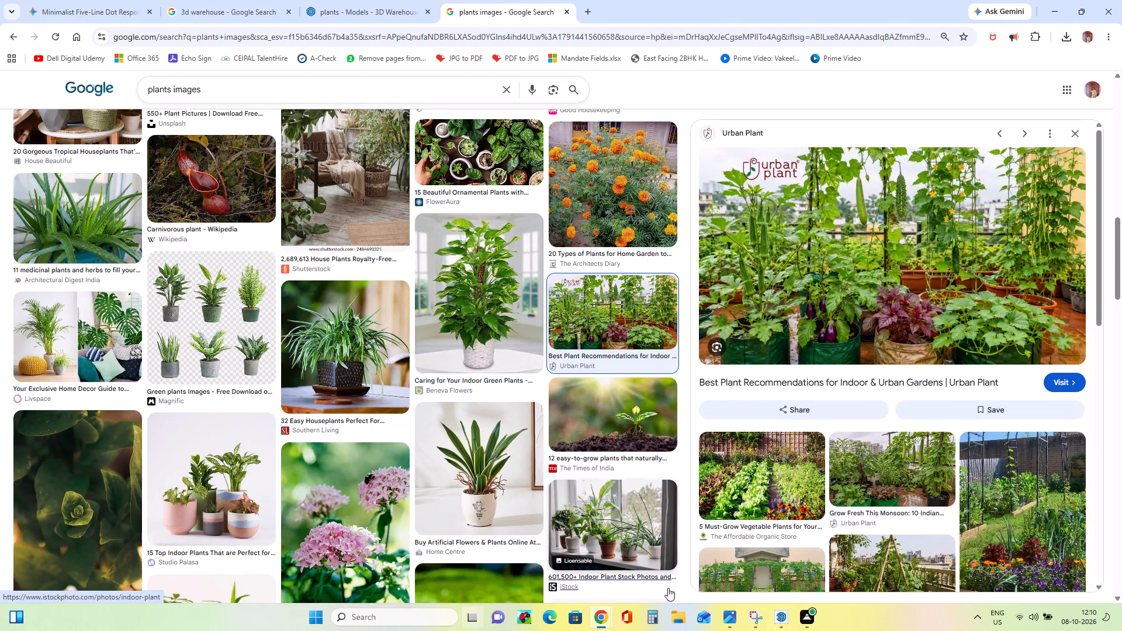
Bring up the villa reference capture in Snipping Tool and close it.
left_click(752, 616)
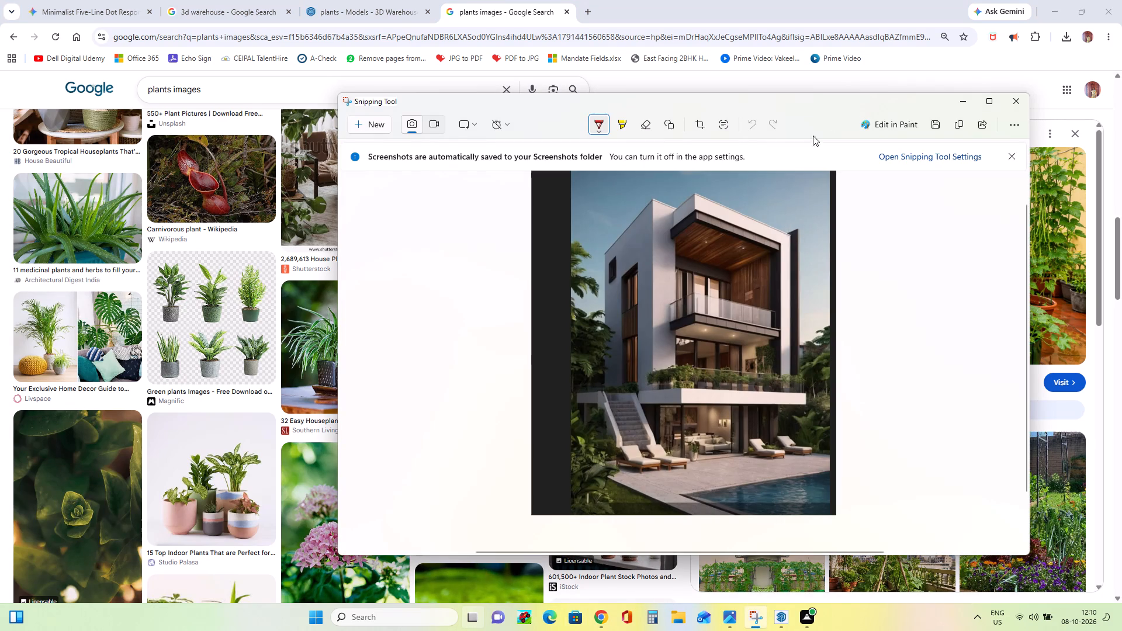
left_click(1022, 96)
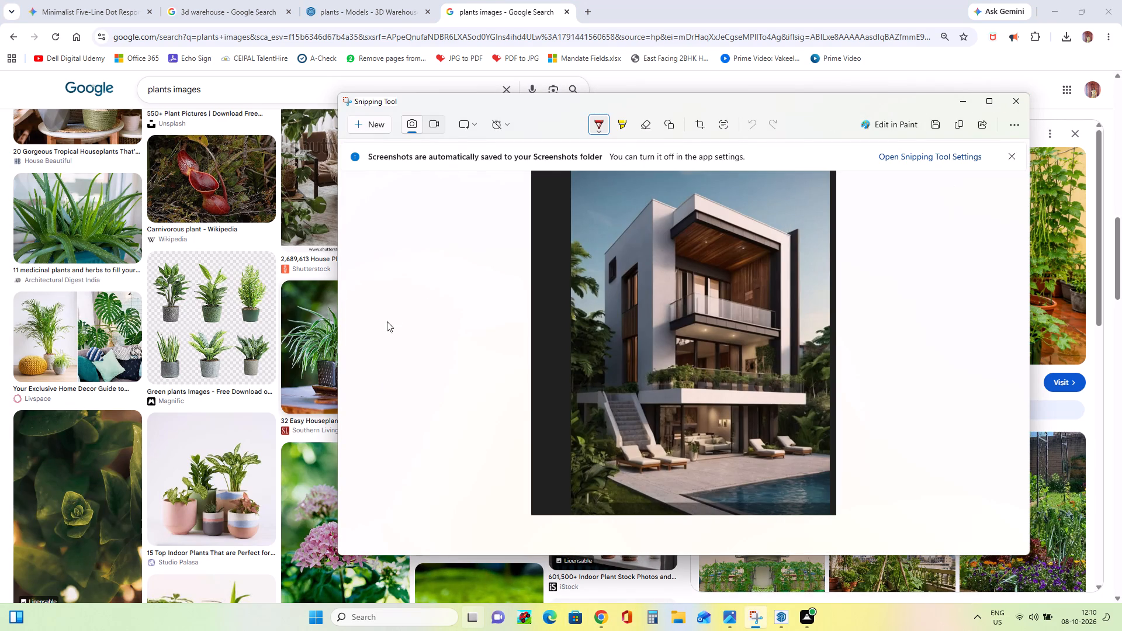
Browse further through the plant image results for suitable greenery.
scroll(570, 389, "down", 7)
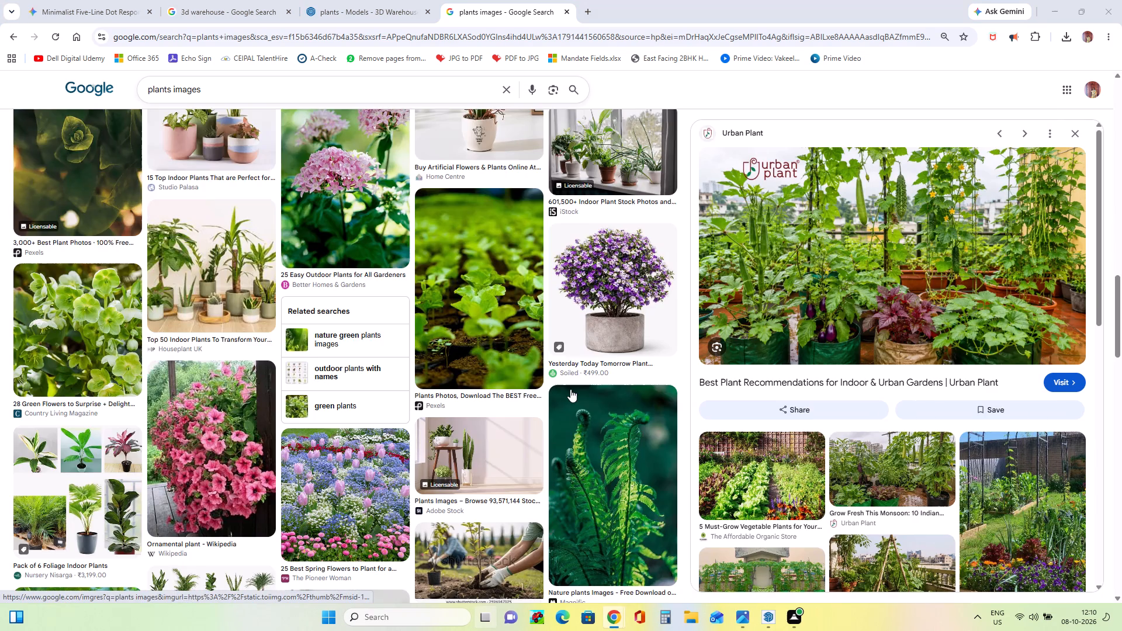
scroll(570, 389, "down", 10)
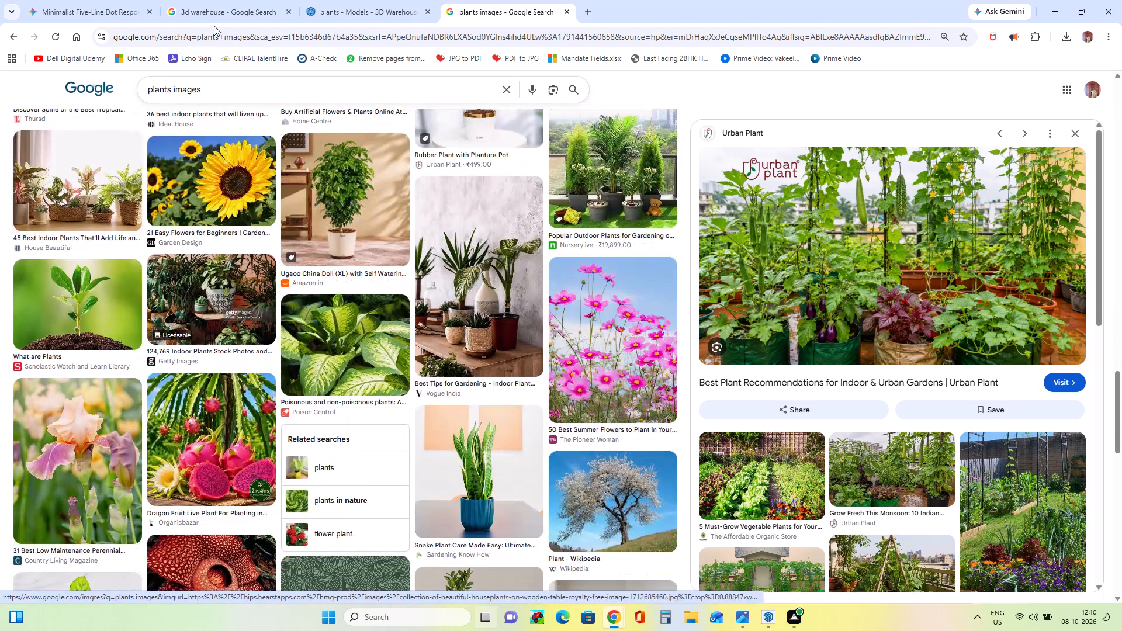
Change the Google image search to trees images.
left_click(169, 89)
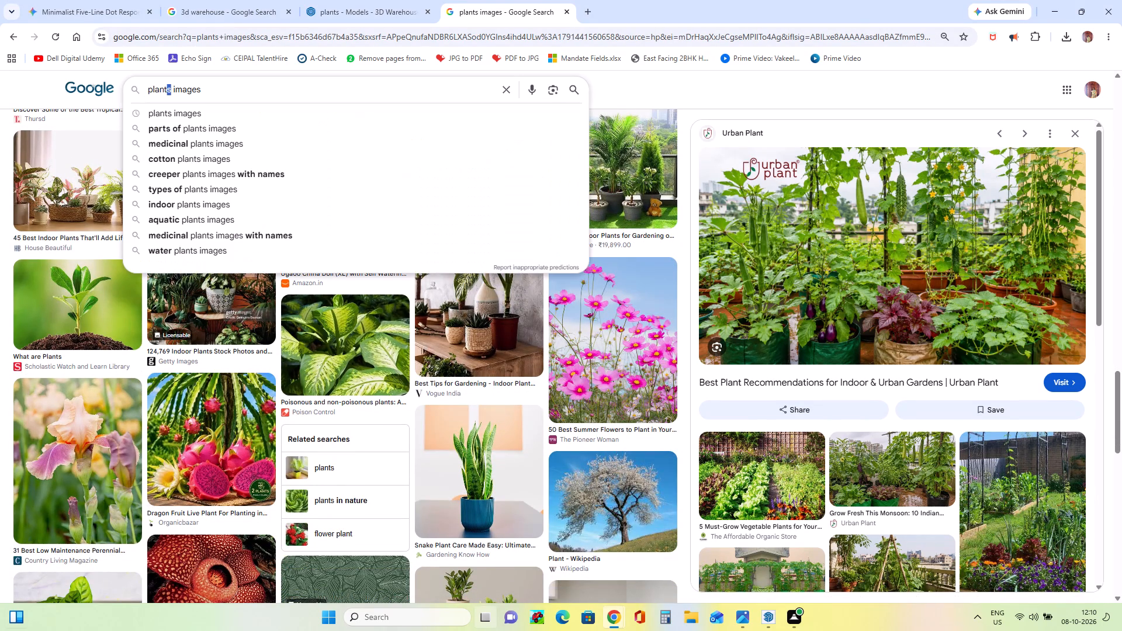
key("Right")
key("BackSpace")
key("BackSpace")
key("BackSpace")
key("BackSpace")
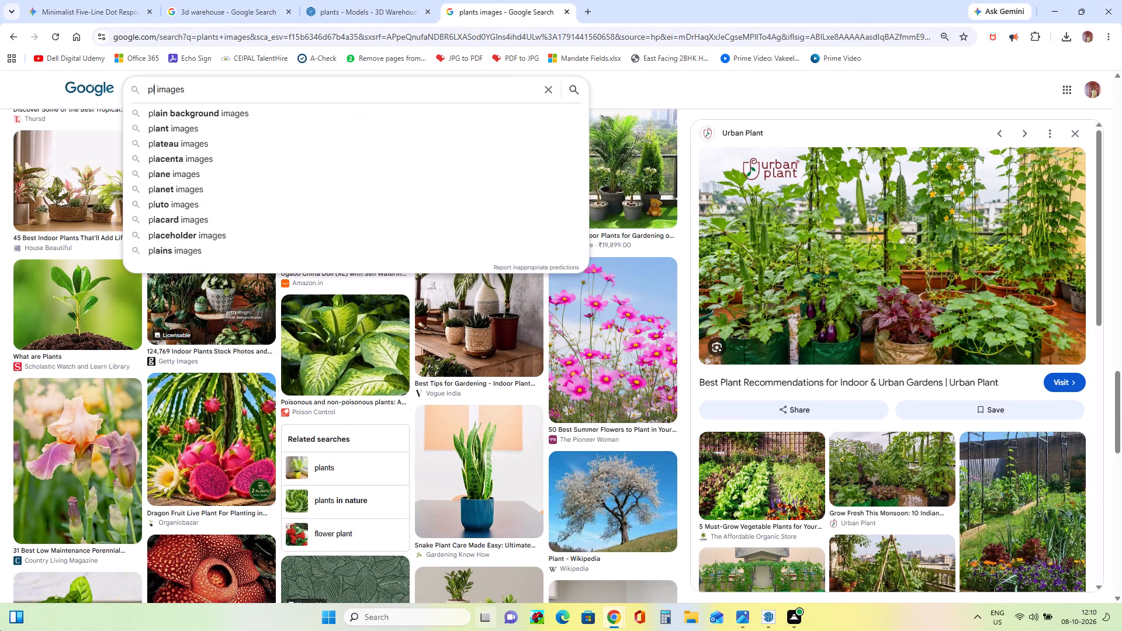
key("BackSpace")
key("BackSpace")
type("te")
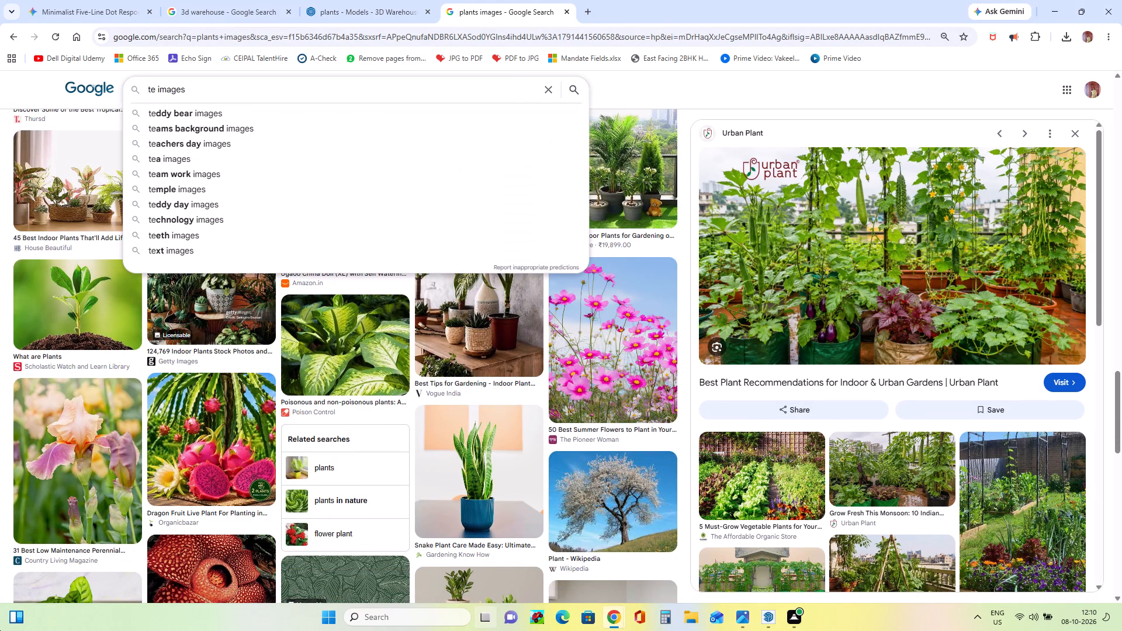
key("BackSpace")
type("rees")
key("Return")
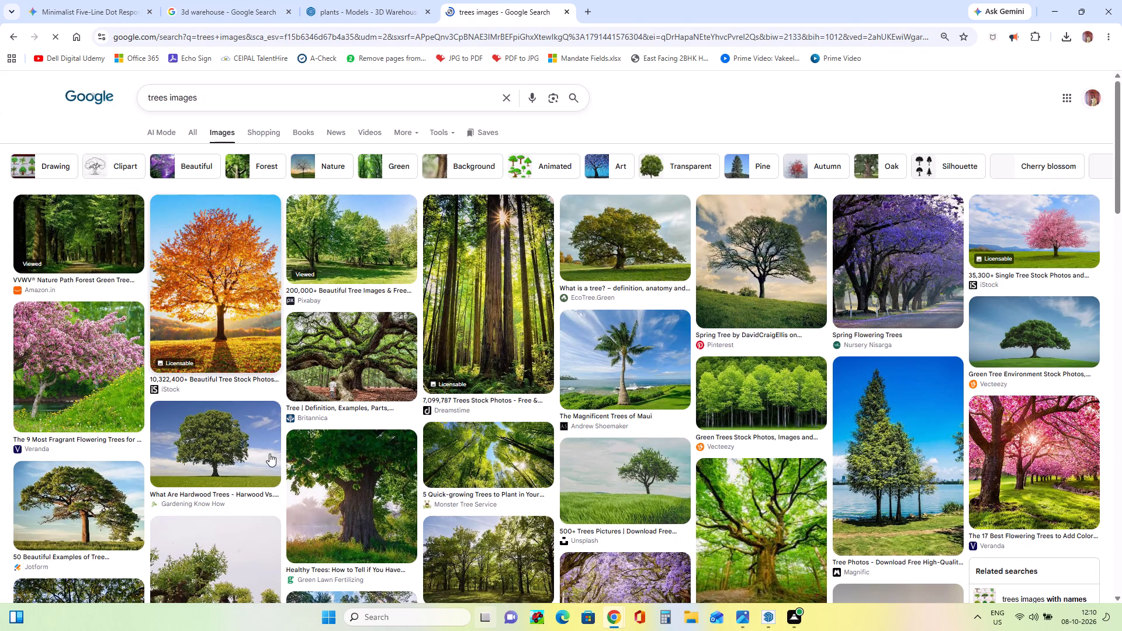
Preview the Magnific photo of a sunlit tree grove and capture it with a rectangular Snipping Tool snip.
scroll(521, 393, "down", 2)
left_click(516, 451)
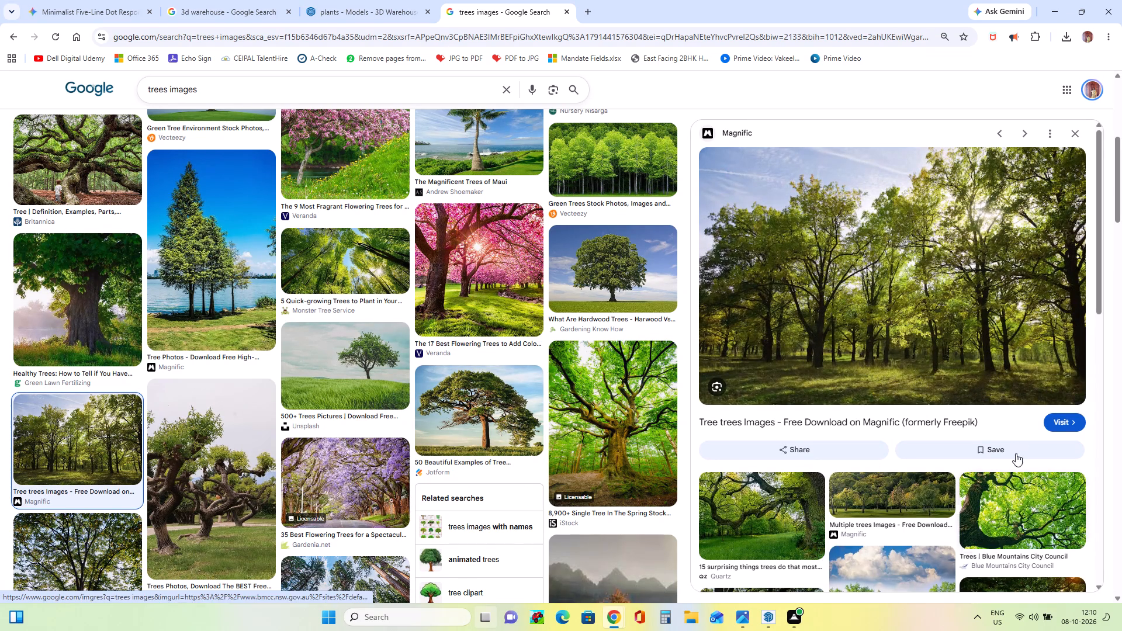
left_click(447, 616)
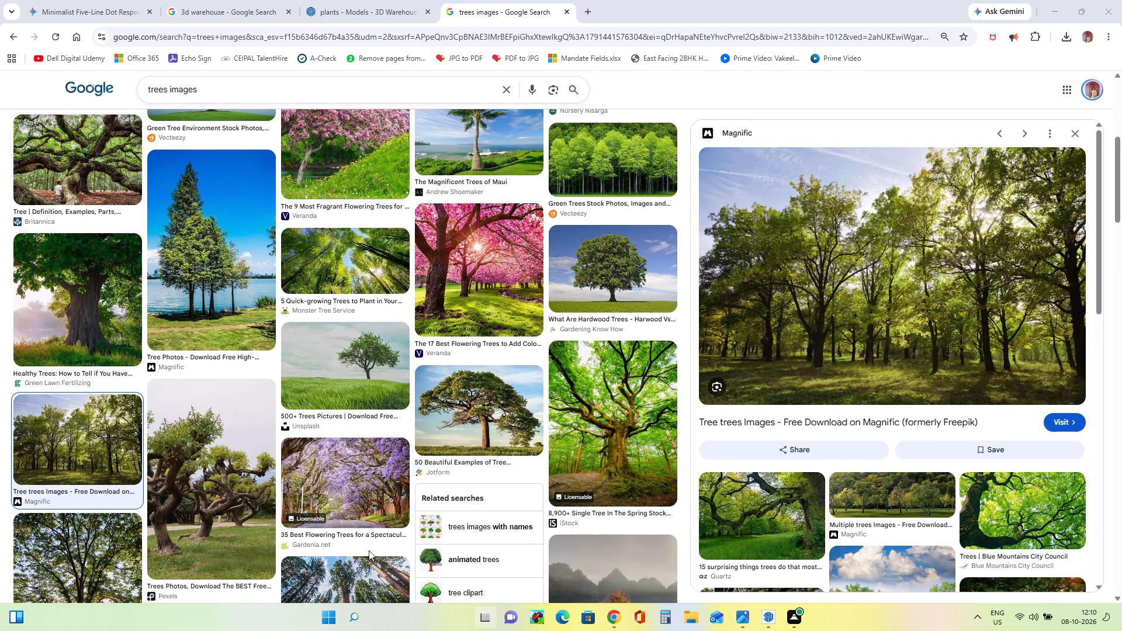
left_click(428, 330)
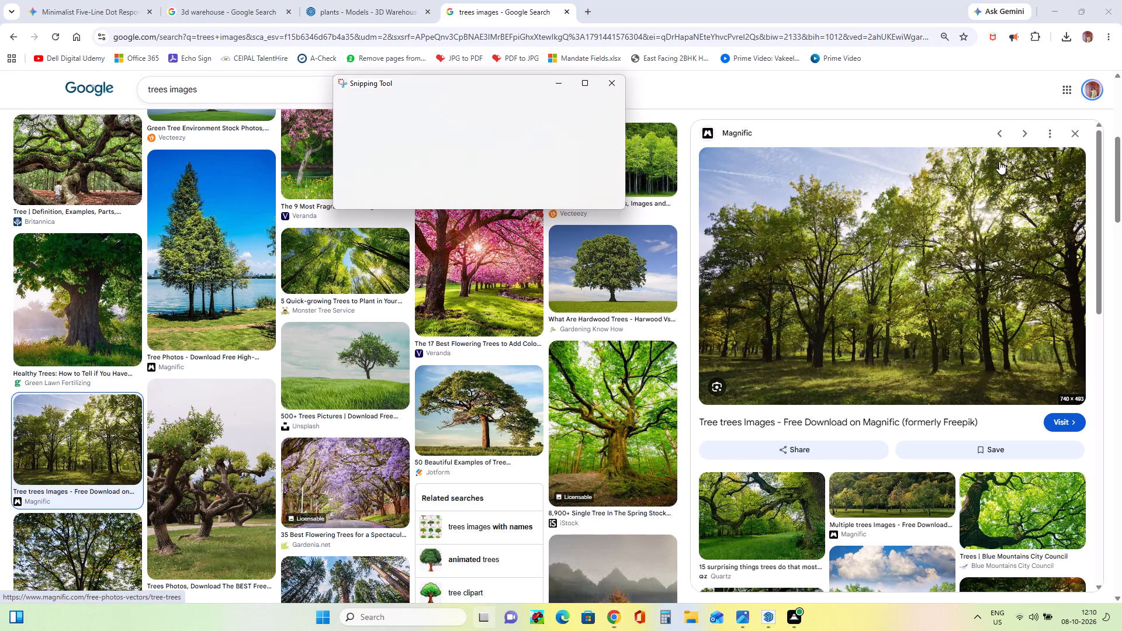
left_click(361, 102)
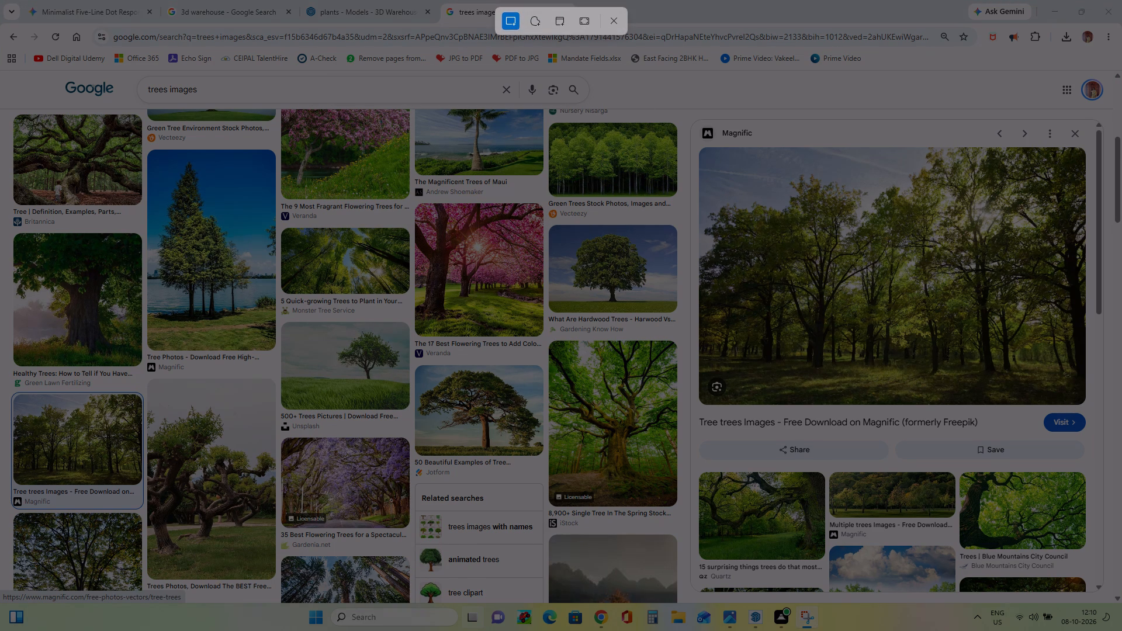
left_click_drag(1080, 150, 717, 410)
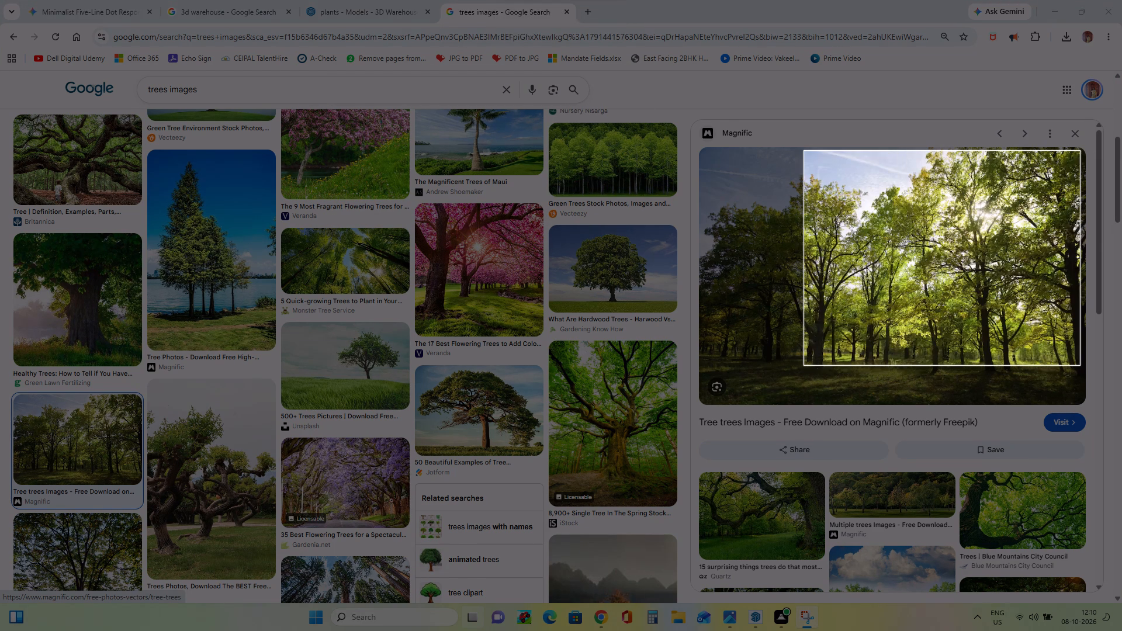
left_click_drag(717, 410, 713, 399)
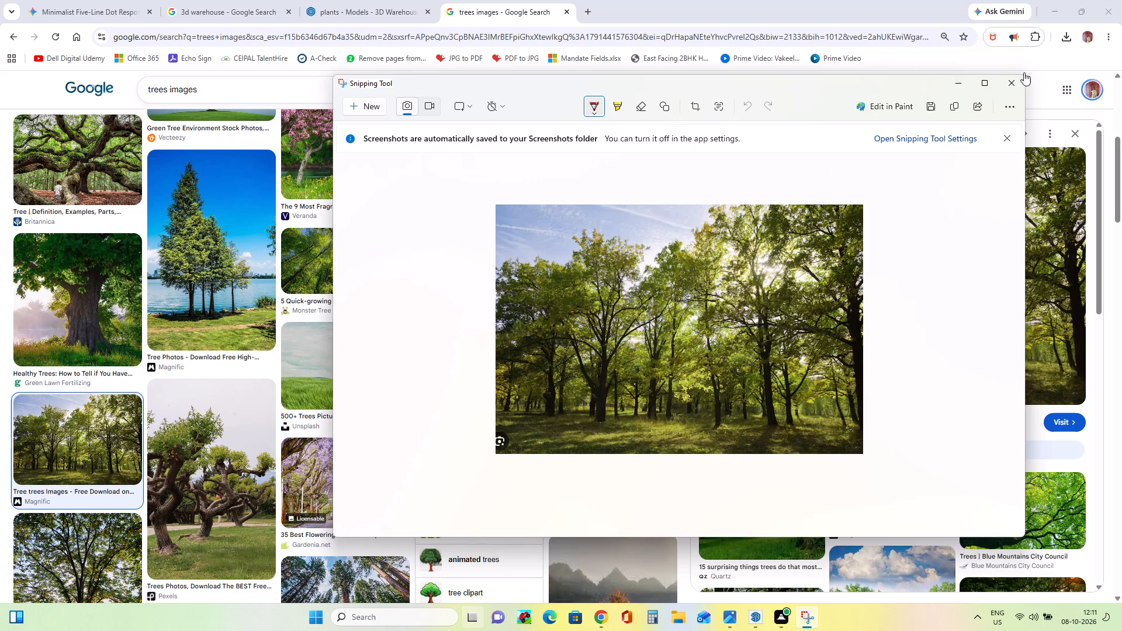
Save the tree grove snip to the Desktop as a PNG named 222, and minimise Snipping Tool.
left_click(932, 105)
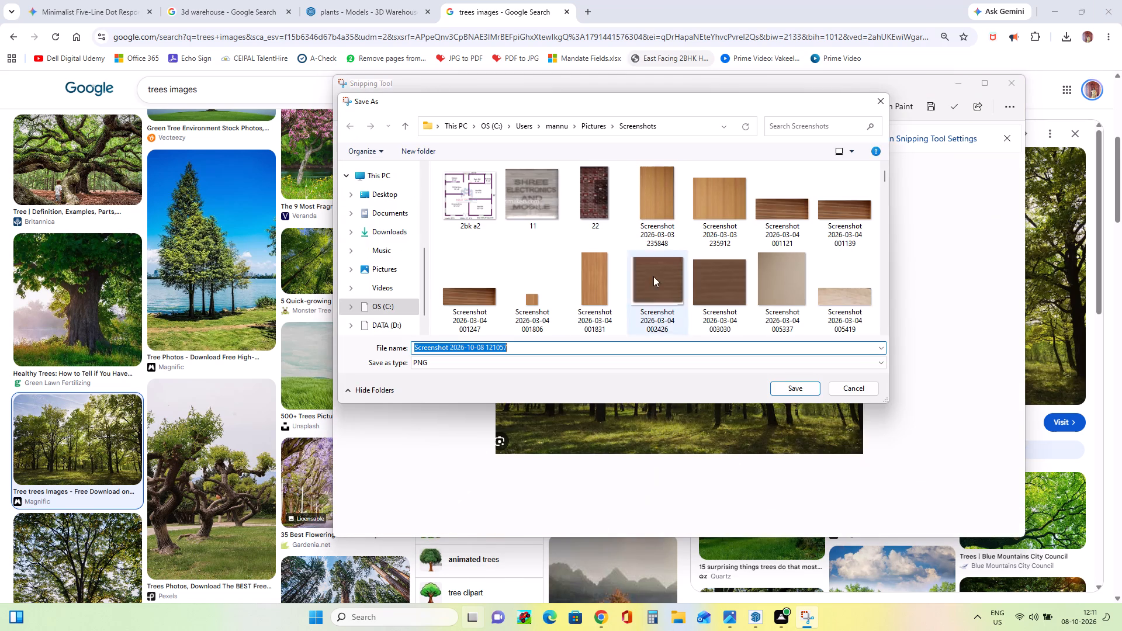
left_click(393, 195)
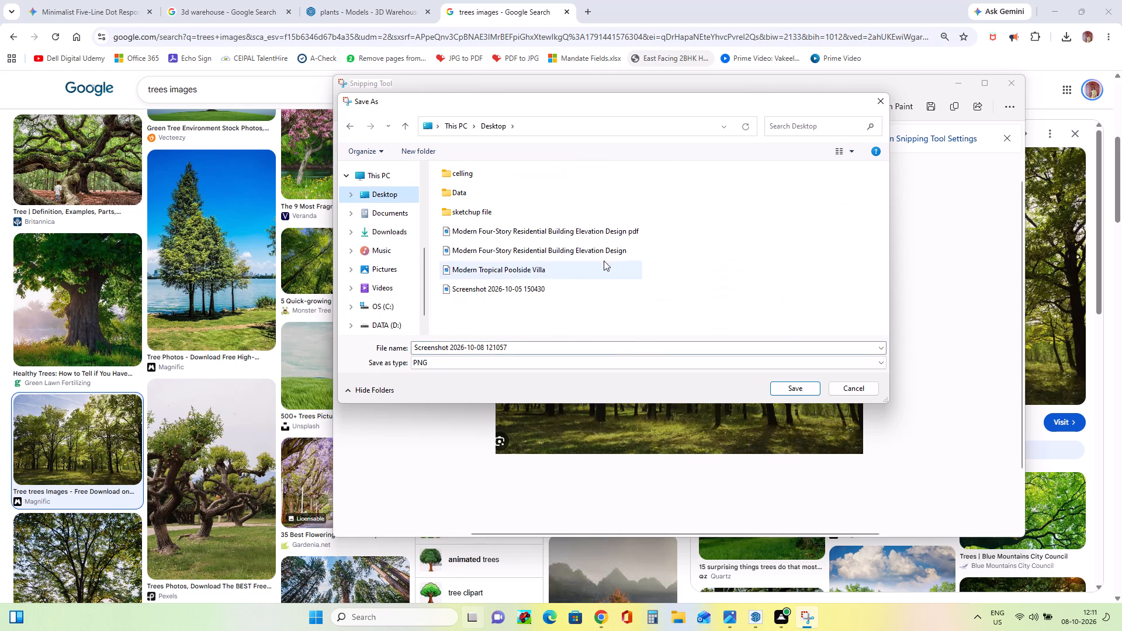
left_click(559, 349)
key("BackSpace")
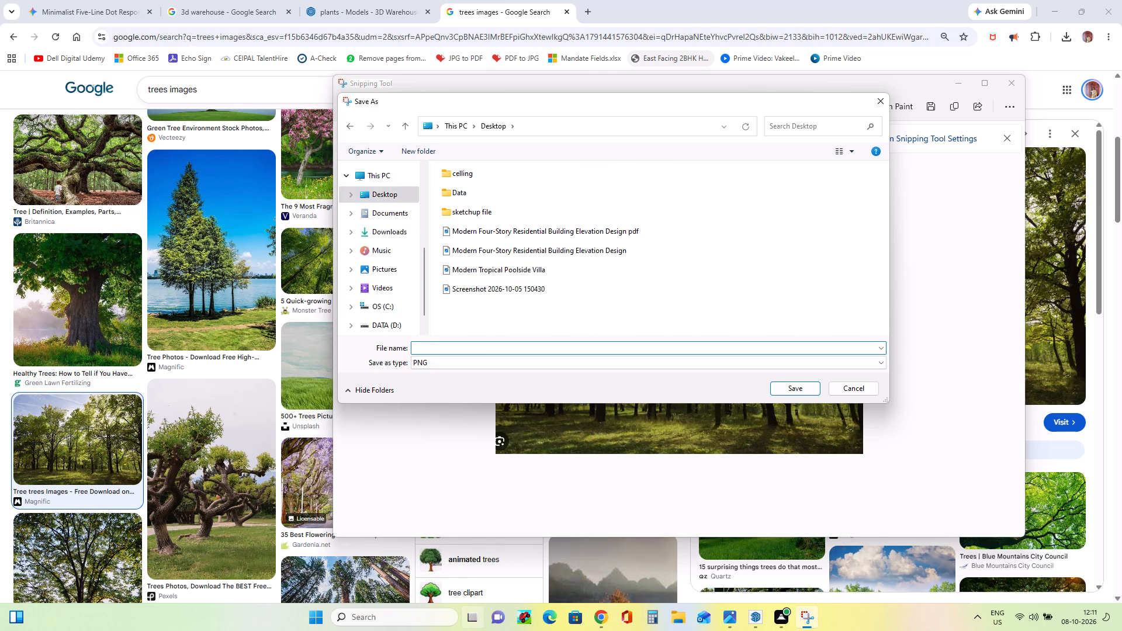
type("222")
left_click(816, 391)
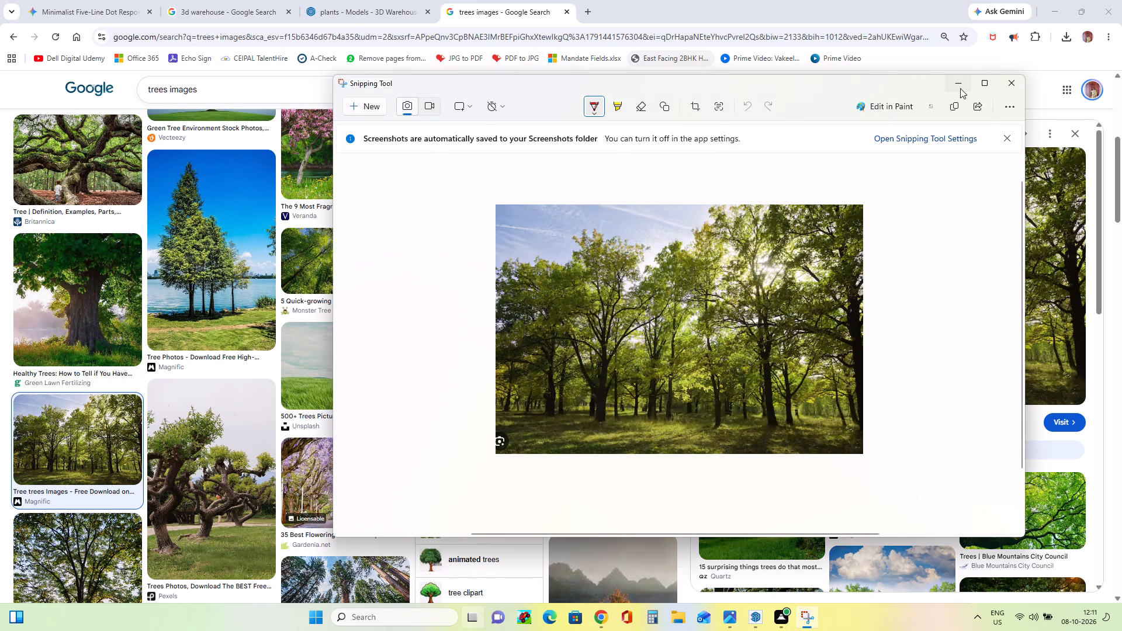
left_click(960, 88)
Preview the Pexels photo of twisted-trunk trees on grass and capture the whole photo with a rectangular Snipping Tool snip.
left_click(205, 490)
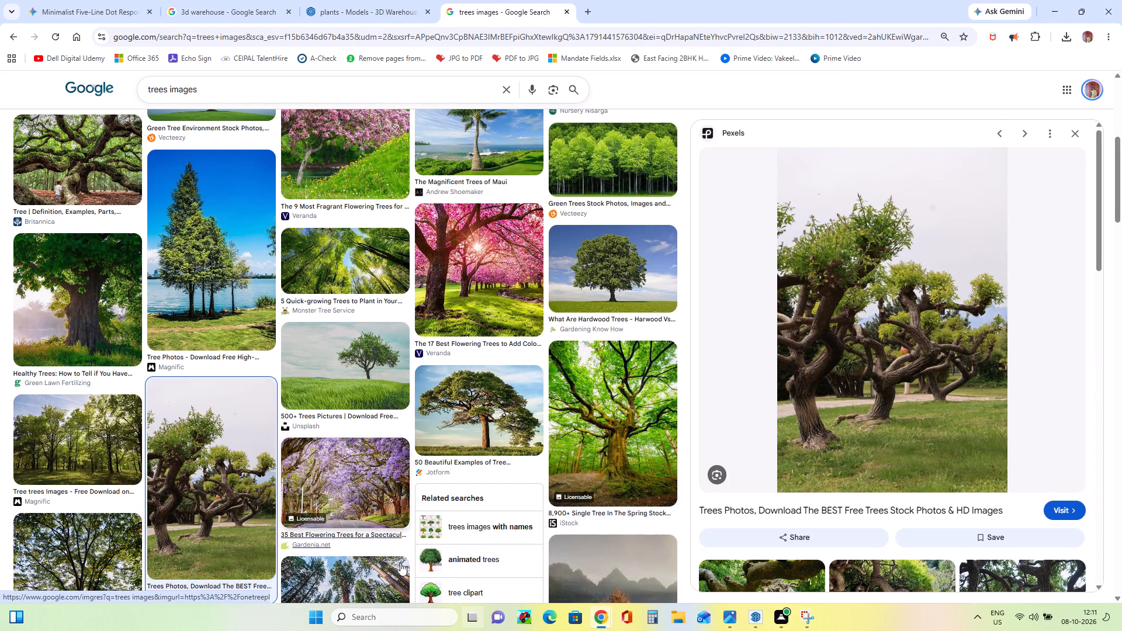
left_click(808, 627)
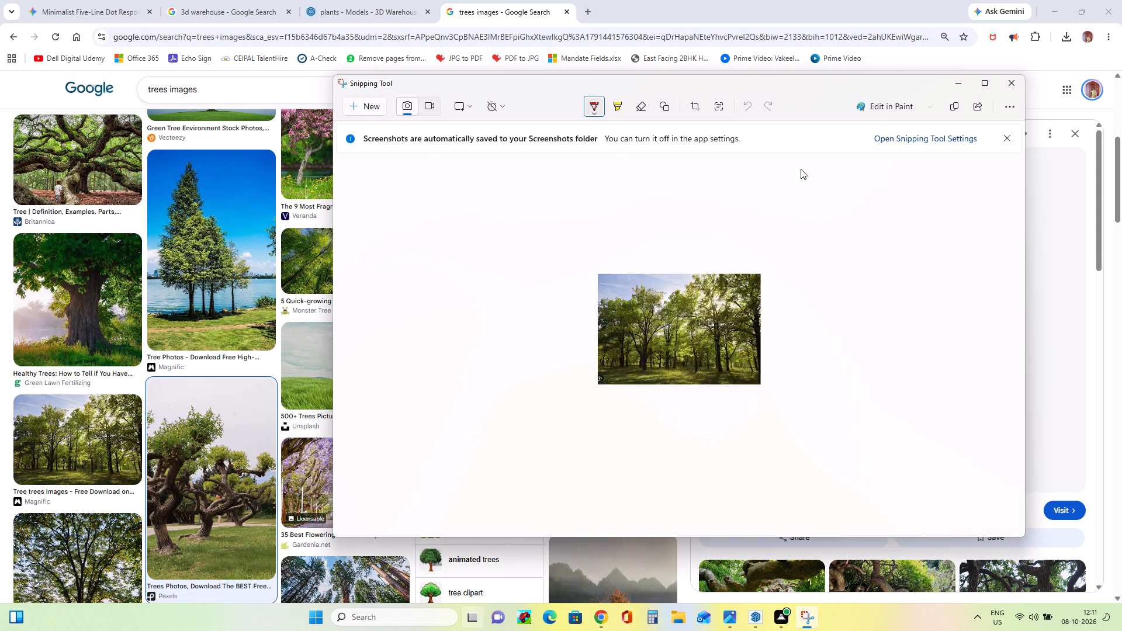
left_click(371, 109)
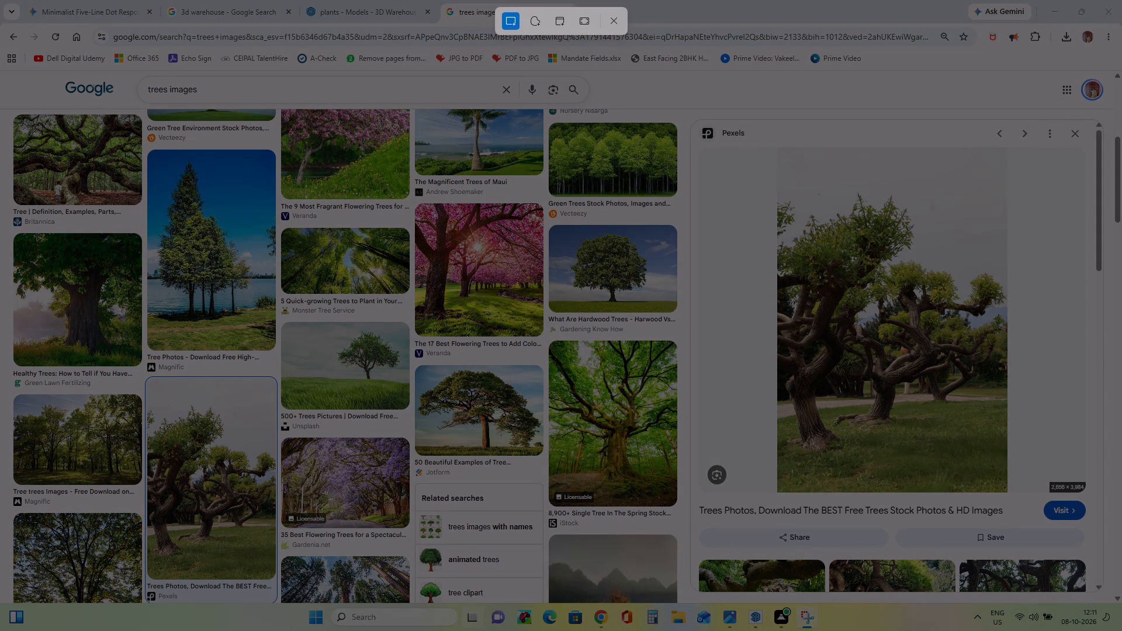
left_click_drag(1002, 156, 801, 402)
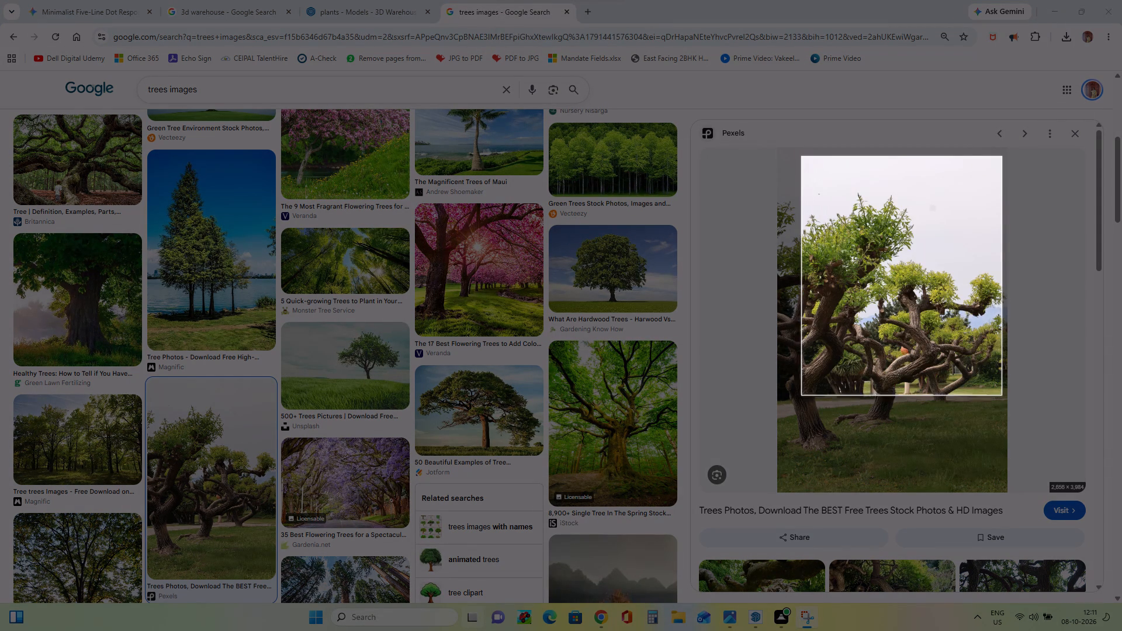
left_click_drag(801, 402, 779, 493)
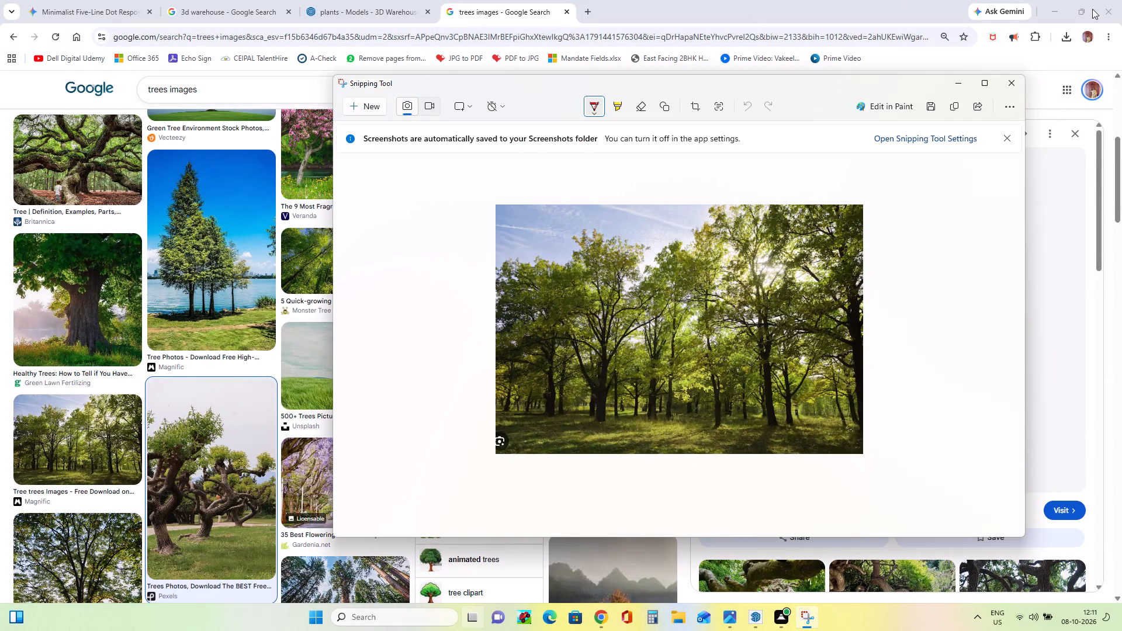
Save the twisted-tree snip to the Desktop as a PNG named 333, and minimise Snipping Tool.
left_click(929, 108)
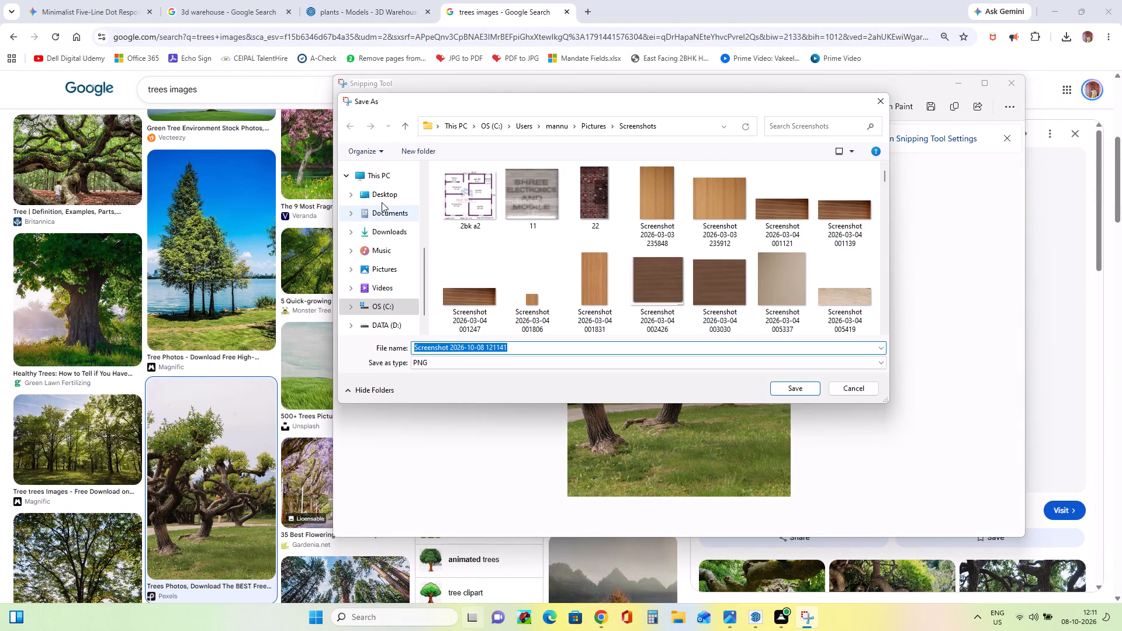
left_click(382, 199)
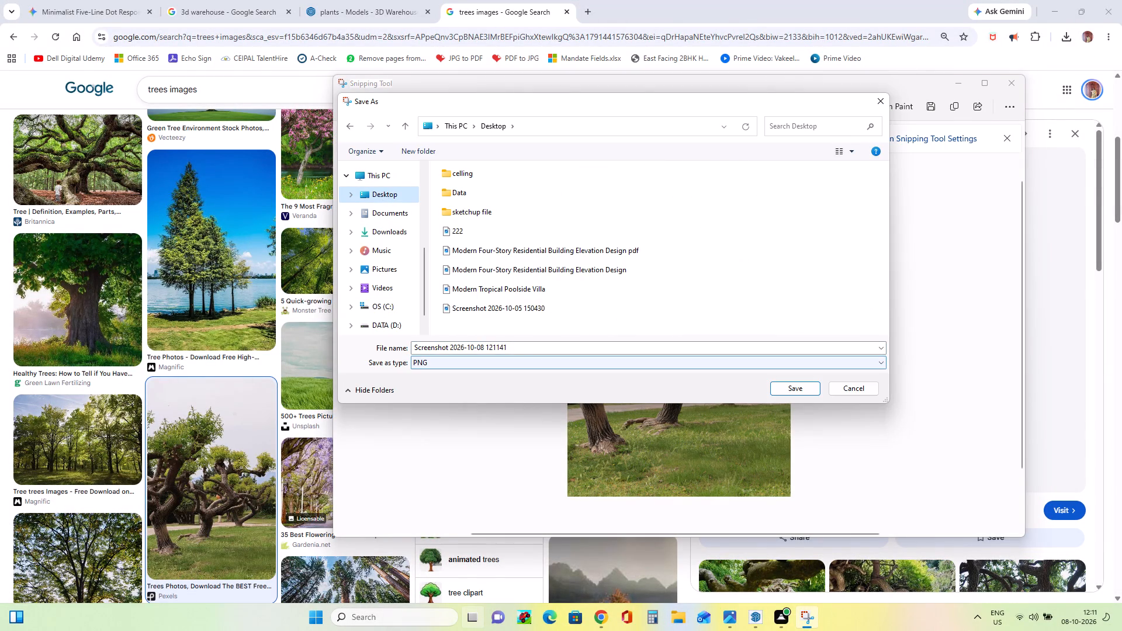
left_click(527, 349)
key("Delete")
type("333")
left_click(793, 393)
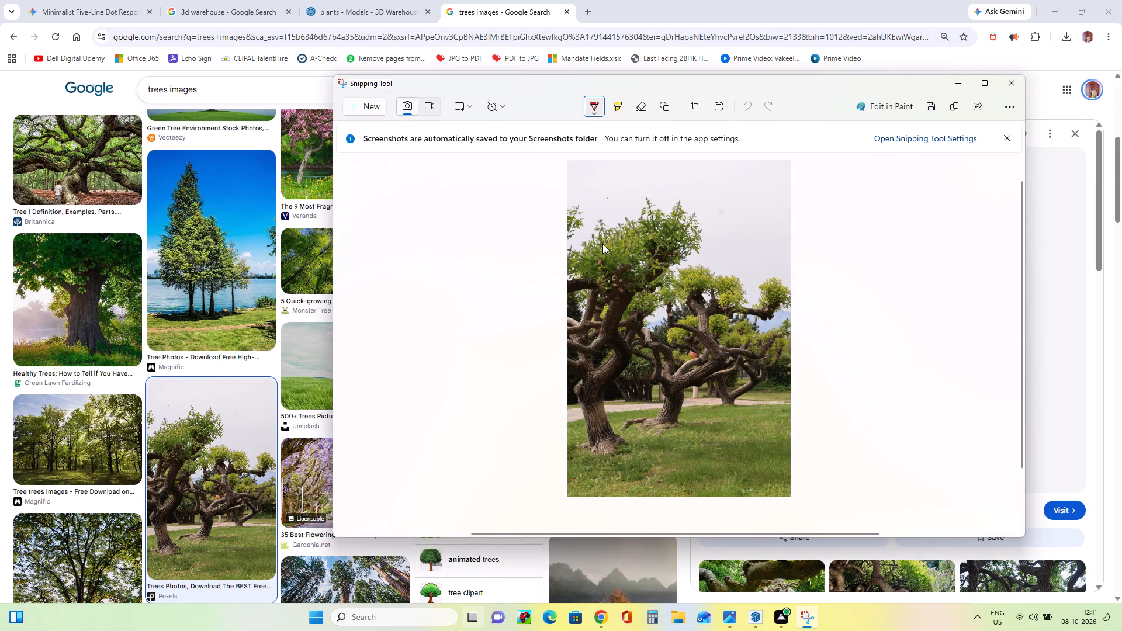
left_click(958, 88)
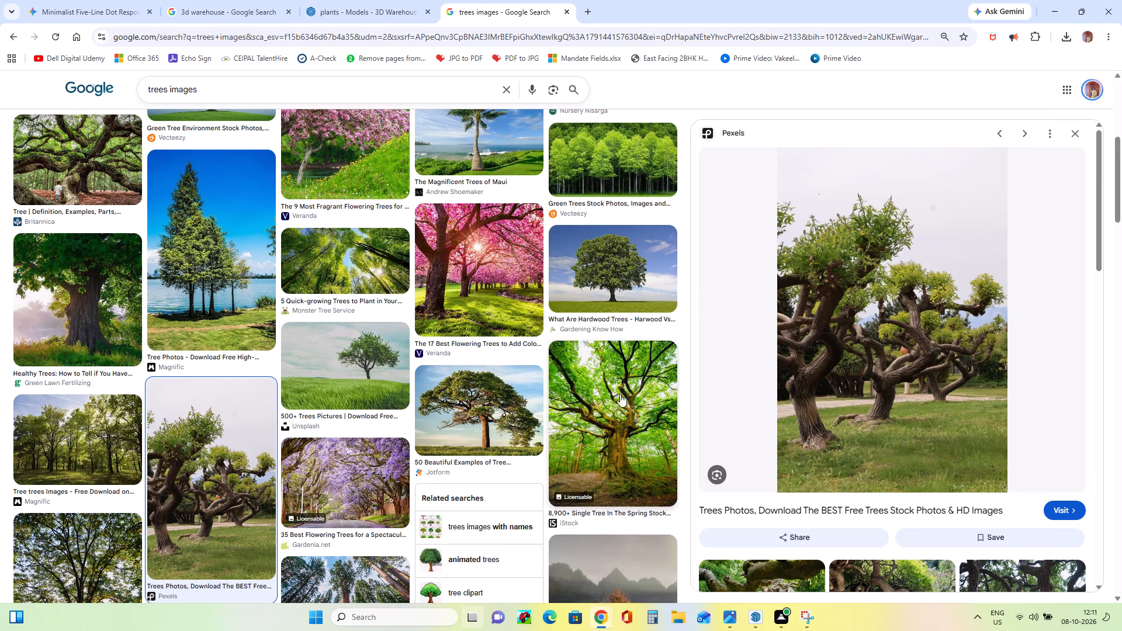
Browse further through the trees image results for suitable photos, and return to the house model in SketchUp.
scroll(636, 355, "down", 12)
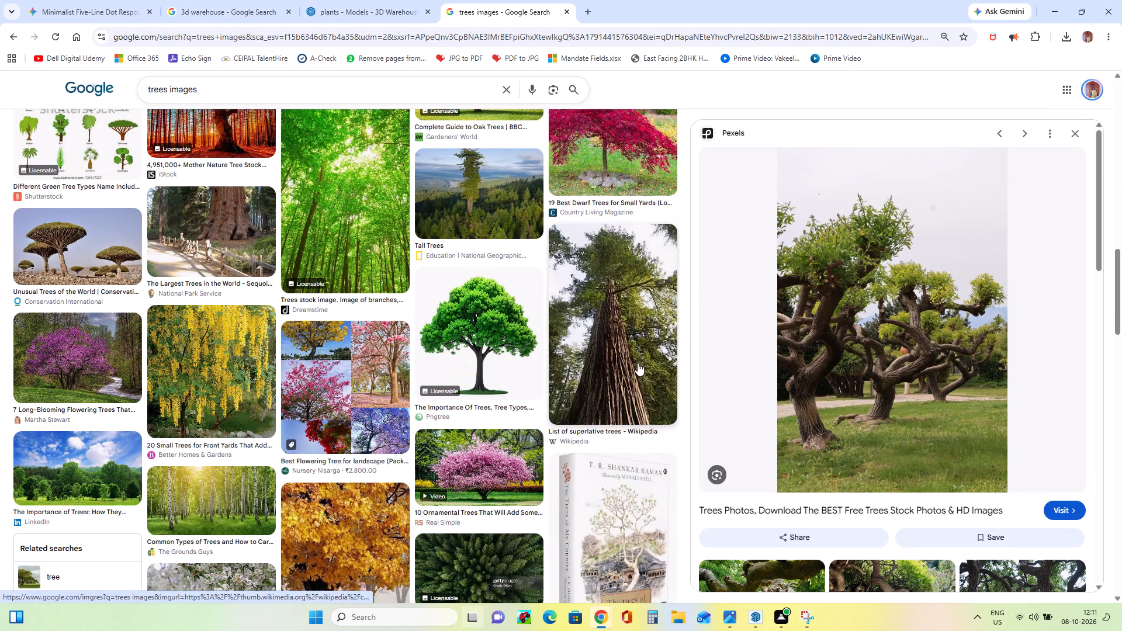
scroll(638, 363, "down", 7)
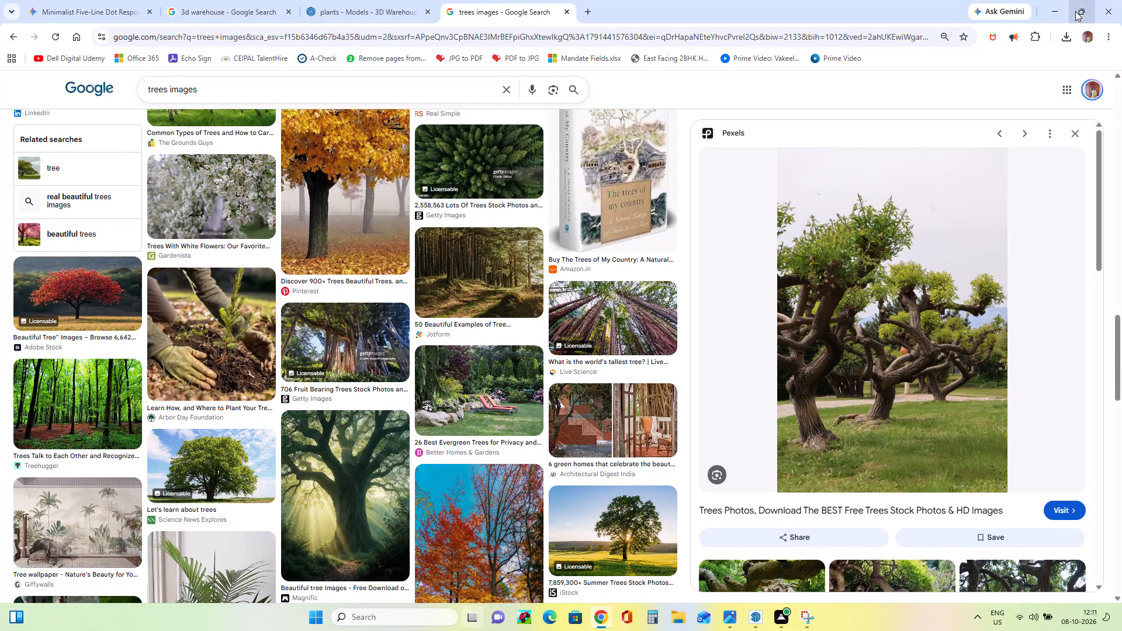
left_click(1061, 13)
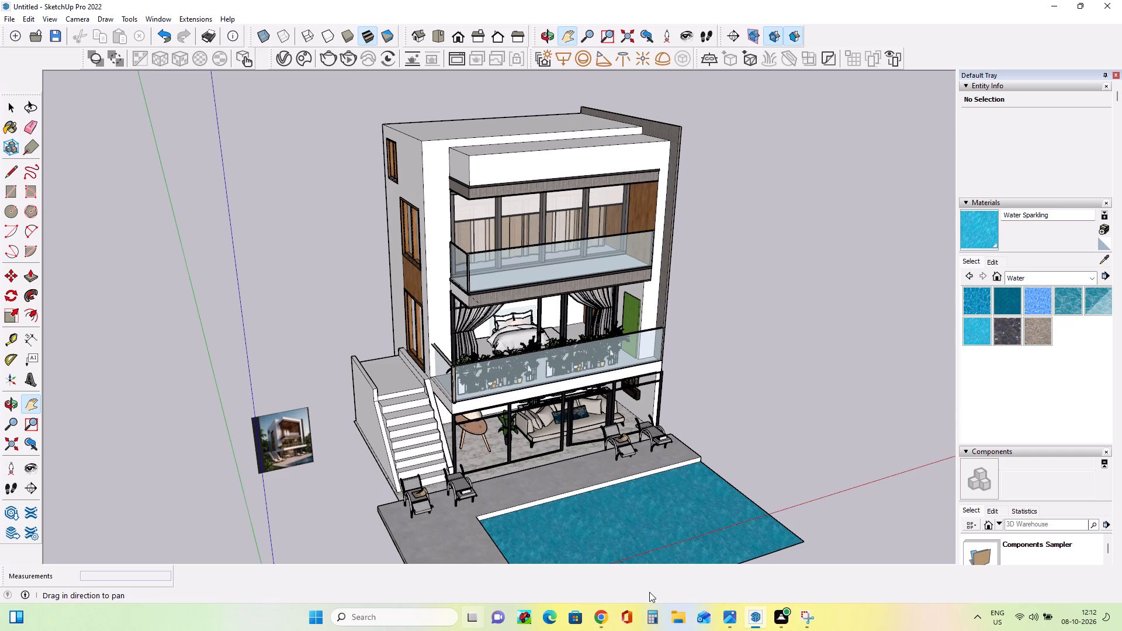
Examine the house's front facade, balconies and pool terrace together with the surrounding empty ground.
middle_click_drag(626, 564, 621, 550)
left_click_drag(489, 401, 499, 424)
left_click_drag(499, 424, 512, 451)
left_click_drag(532, 410, 520, 388)
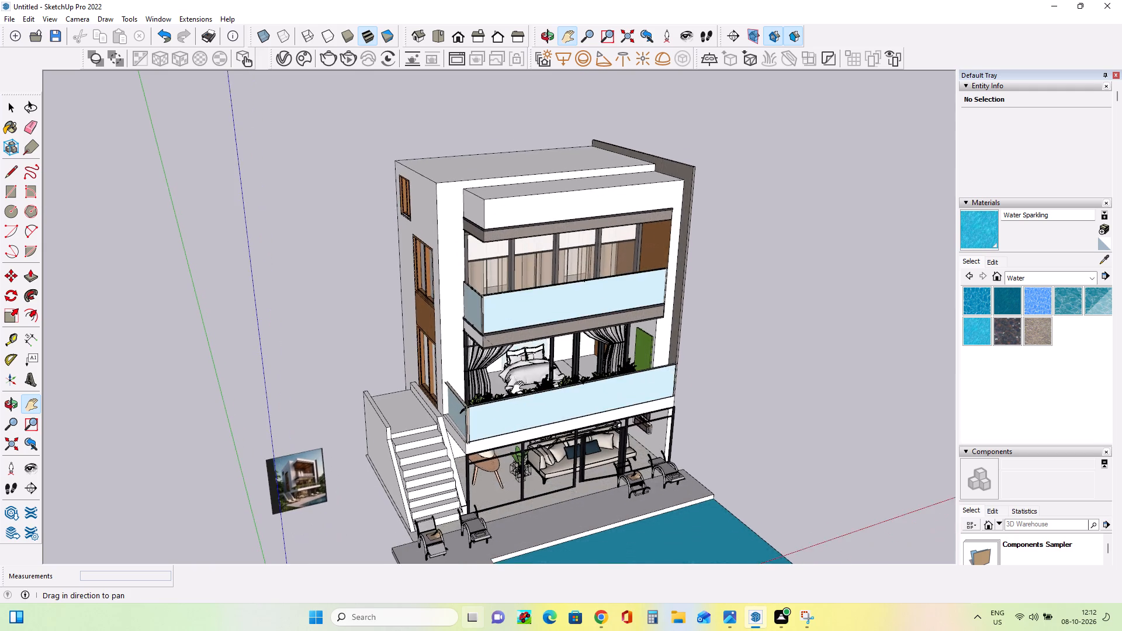
left_click_drag(520, 388, 522, 380)
middle_click_drag(548, 458, 542, 405)
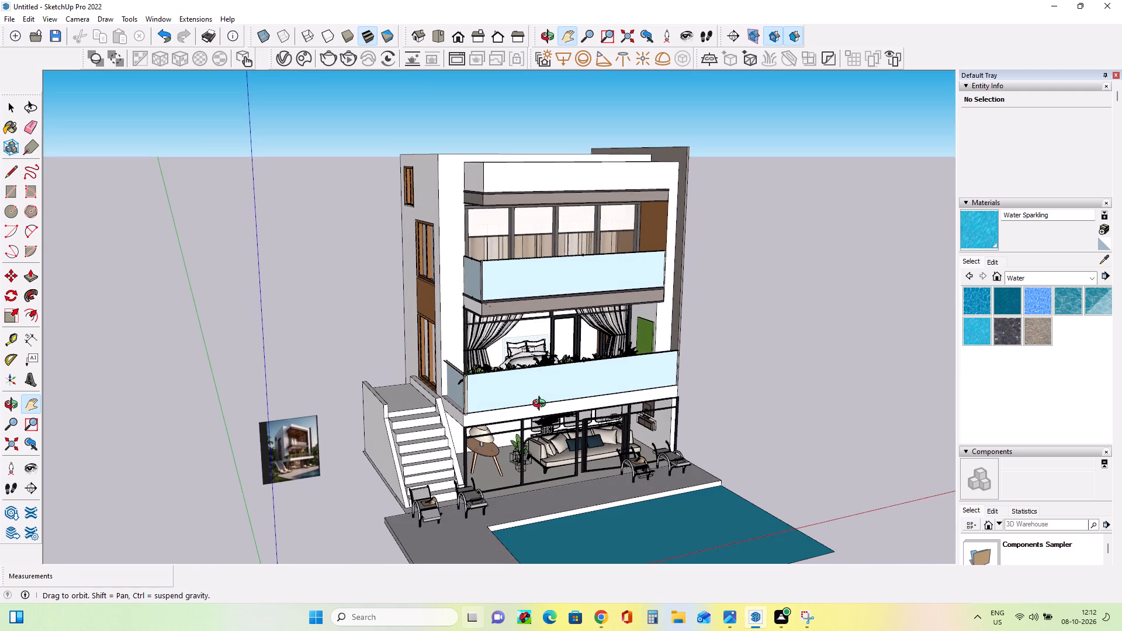
middle_click_drag(542, 405, 542, 400)
left_click_drag(590, 353, 589, 366)
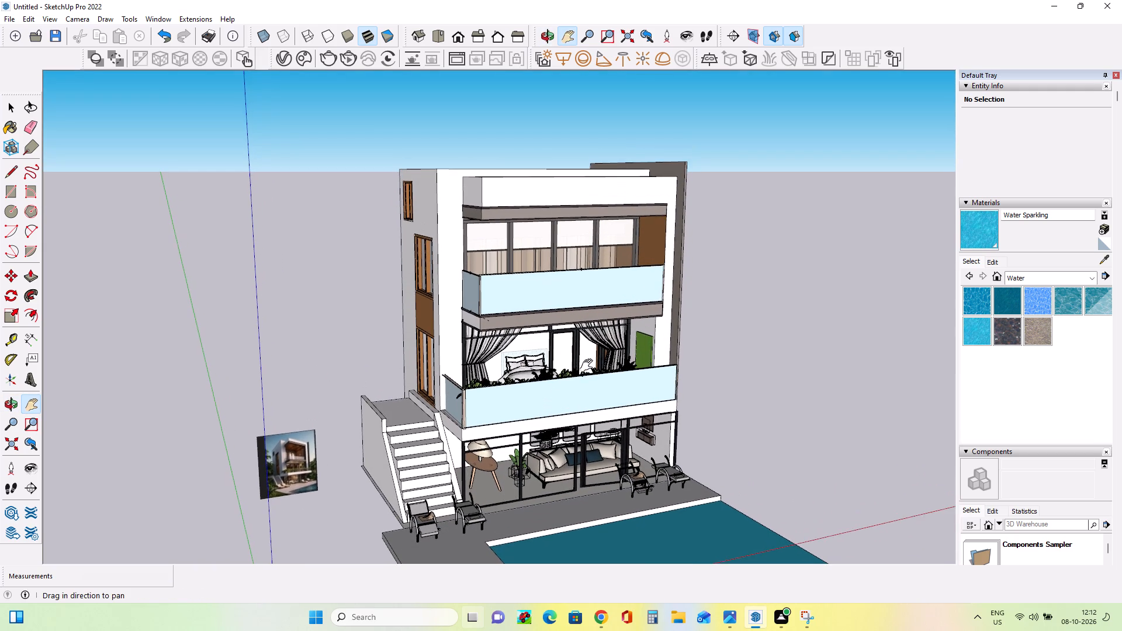
left_click_drag(589, 366, 589, 369)
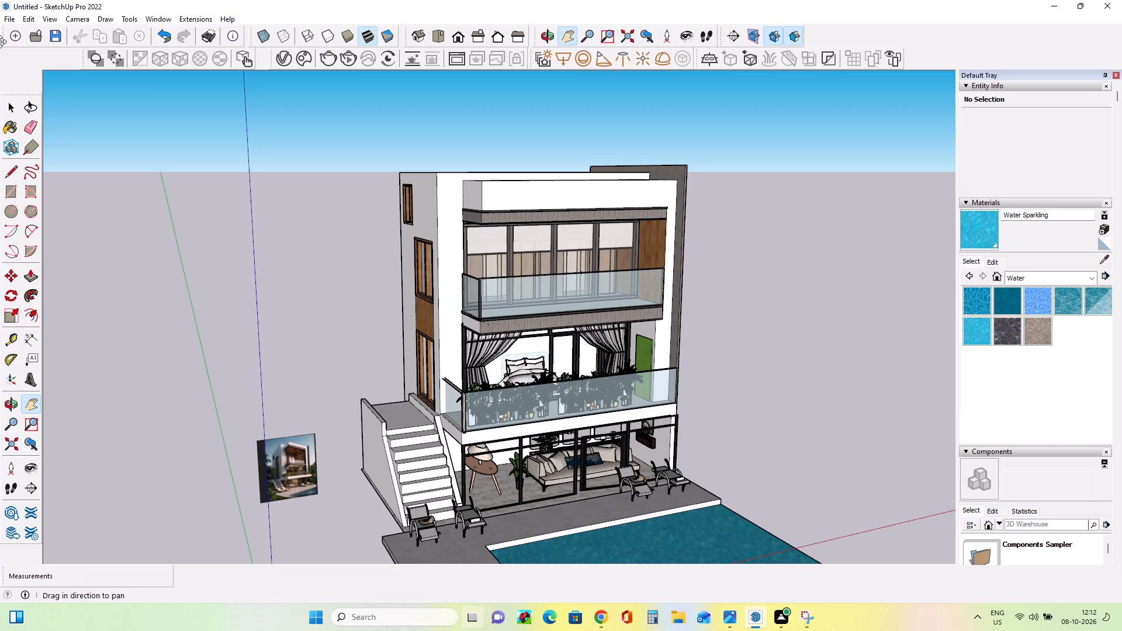
Import a file from the Desktop folder into the house model.
left_click(5, 17)
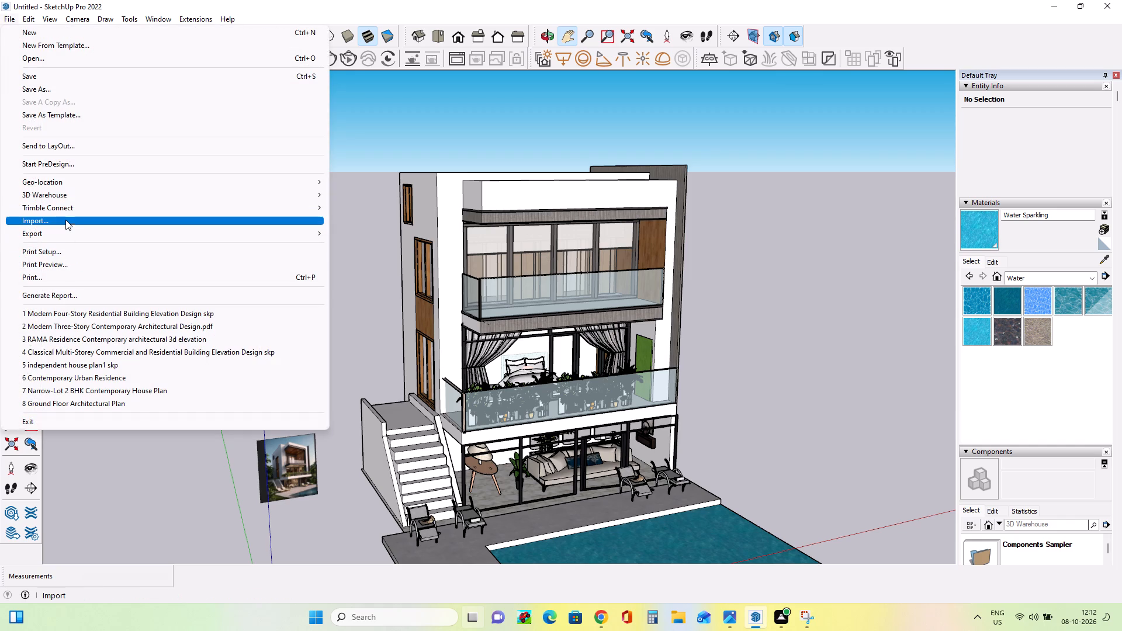
left_click(67, 221)
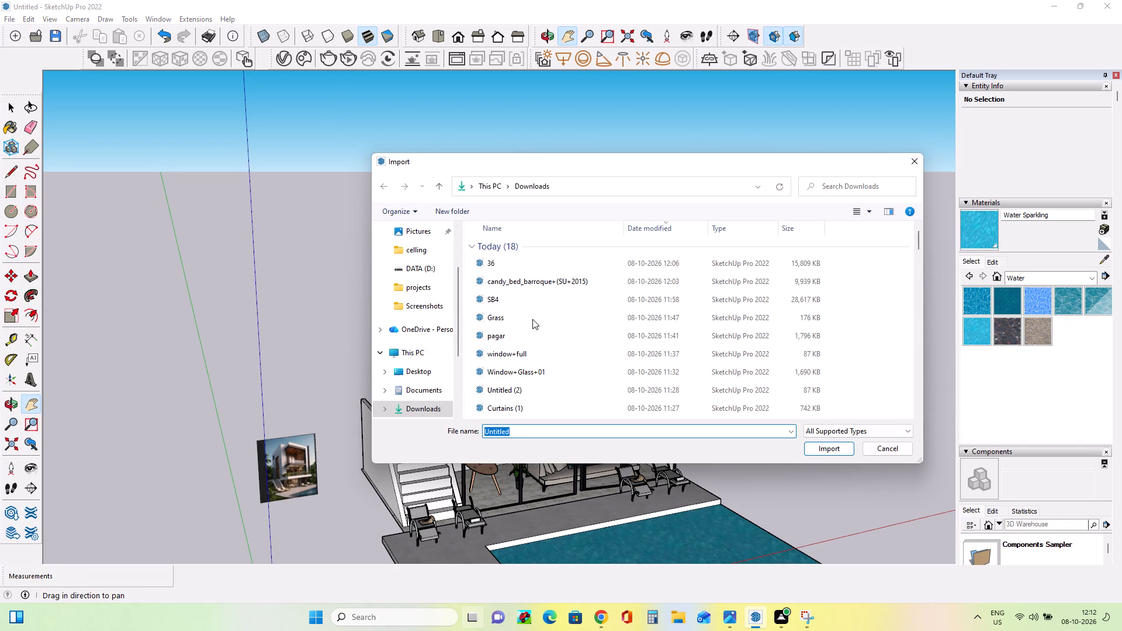
scroll(421, 265, "up", 2)
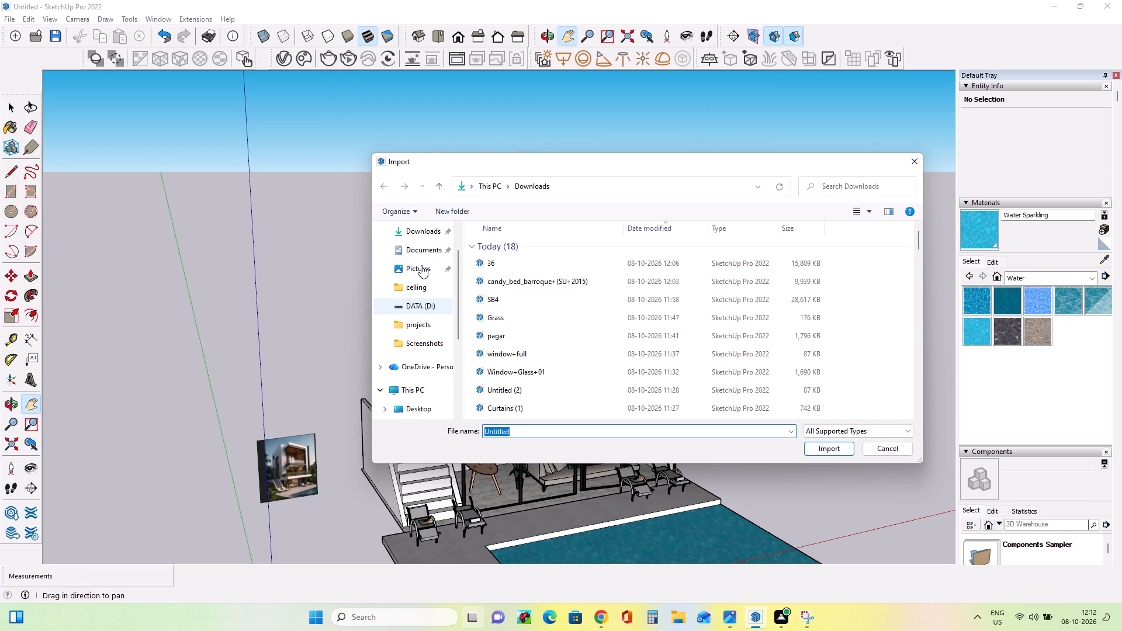
scroll(425, 276, "down", 2)
left_click(425, 369)
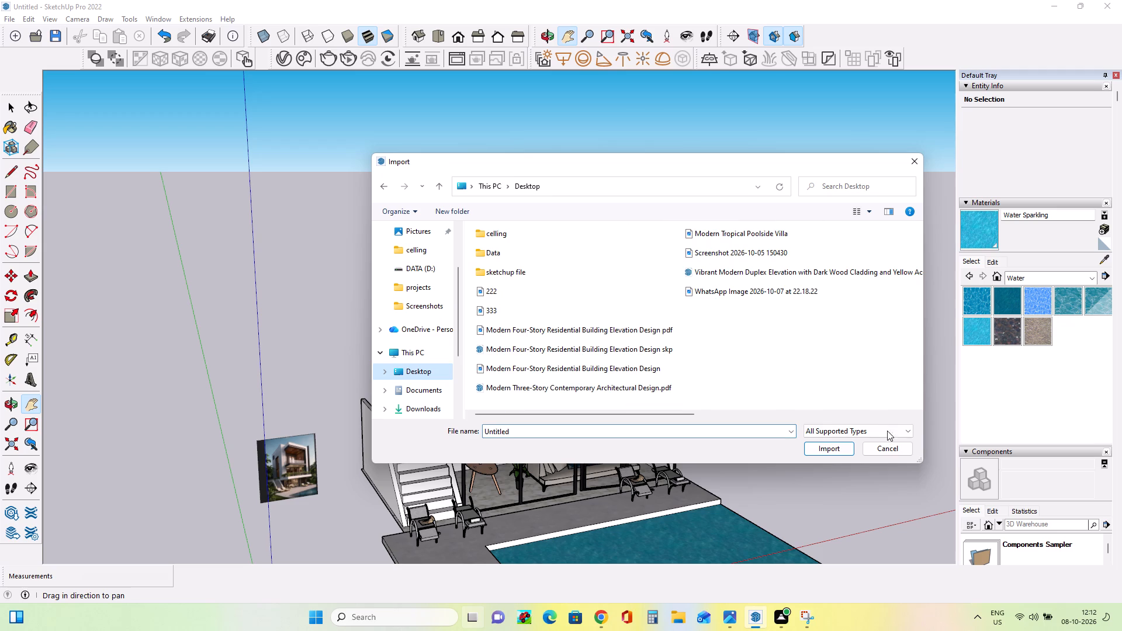
left_click(827, 453)
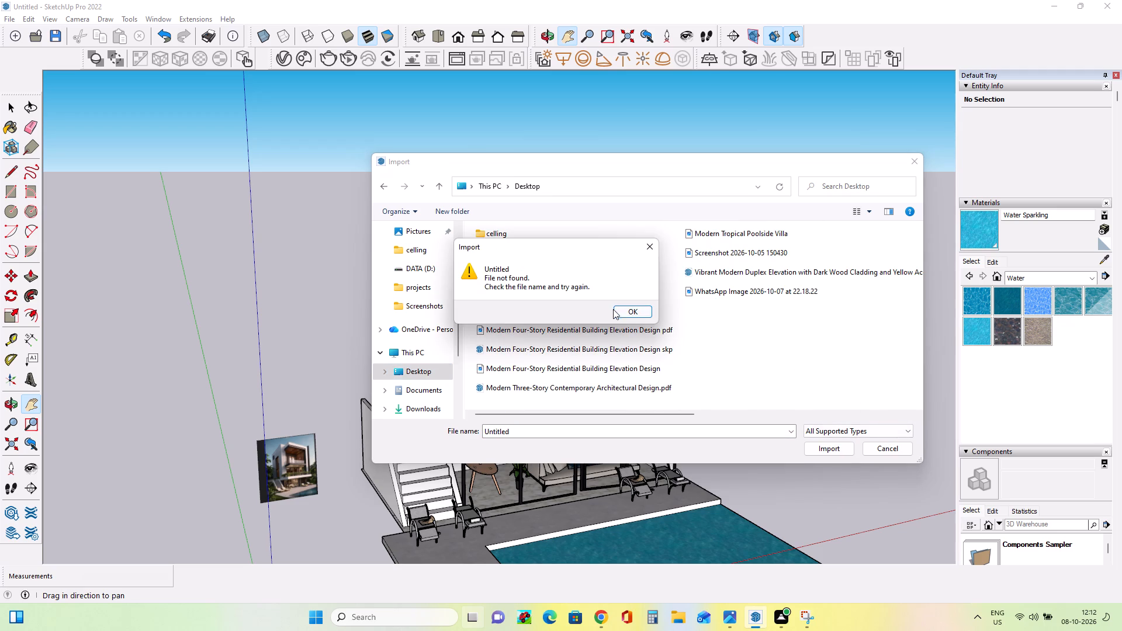
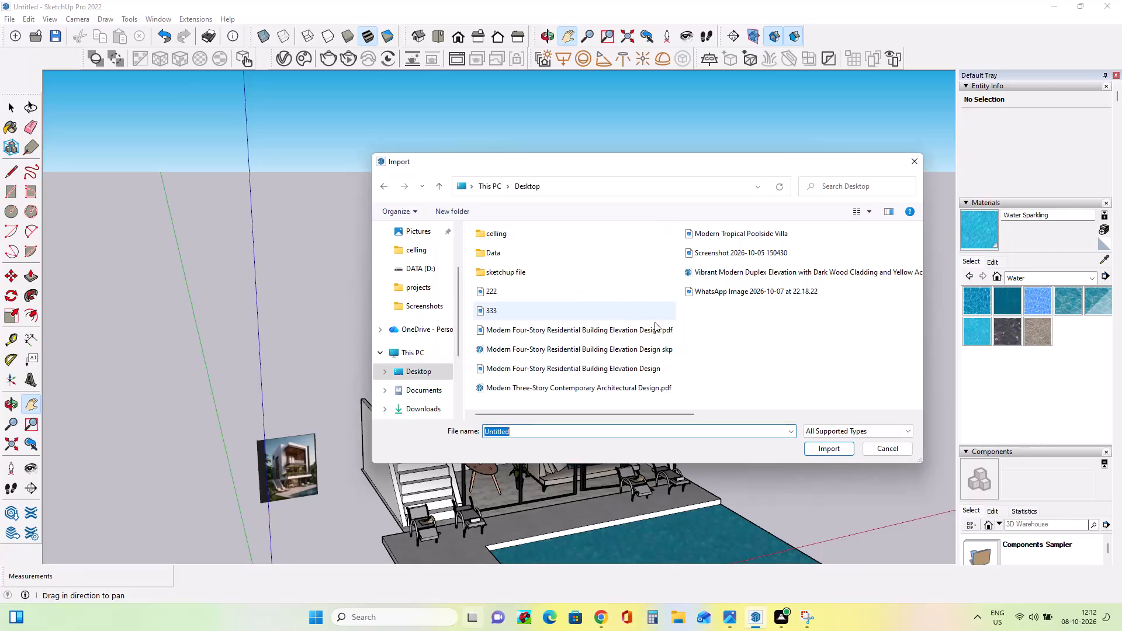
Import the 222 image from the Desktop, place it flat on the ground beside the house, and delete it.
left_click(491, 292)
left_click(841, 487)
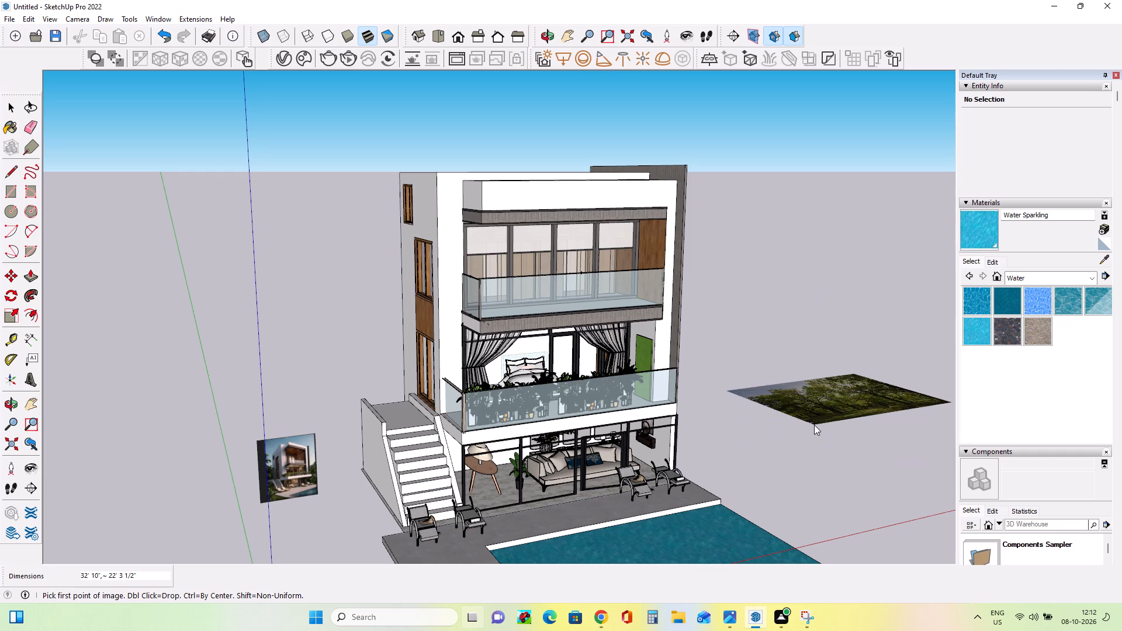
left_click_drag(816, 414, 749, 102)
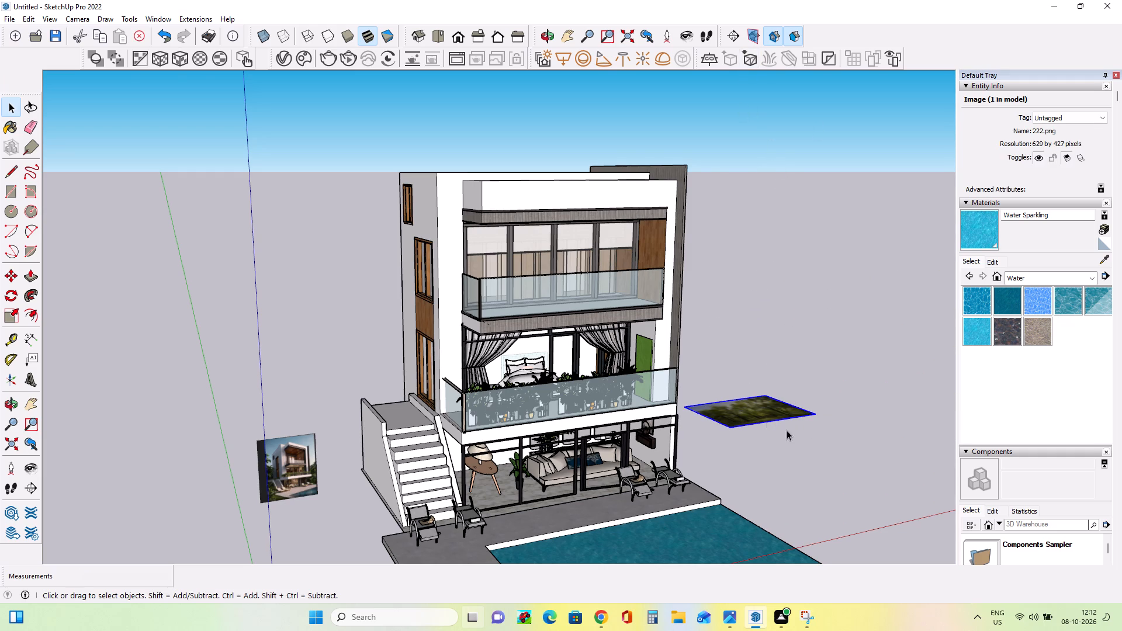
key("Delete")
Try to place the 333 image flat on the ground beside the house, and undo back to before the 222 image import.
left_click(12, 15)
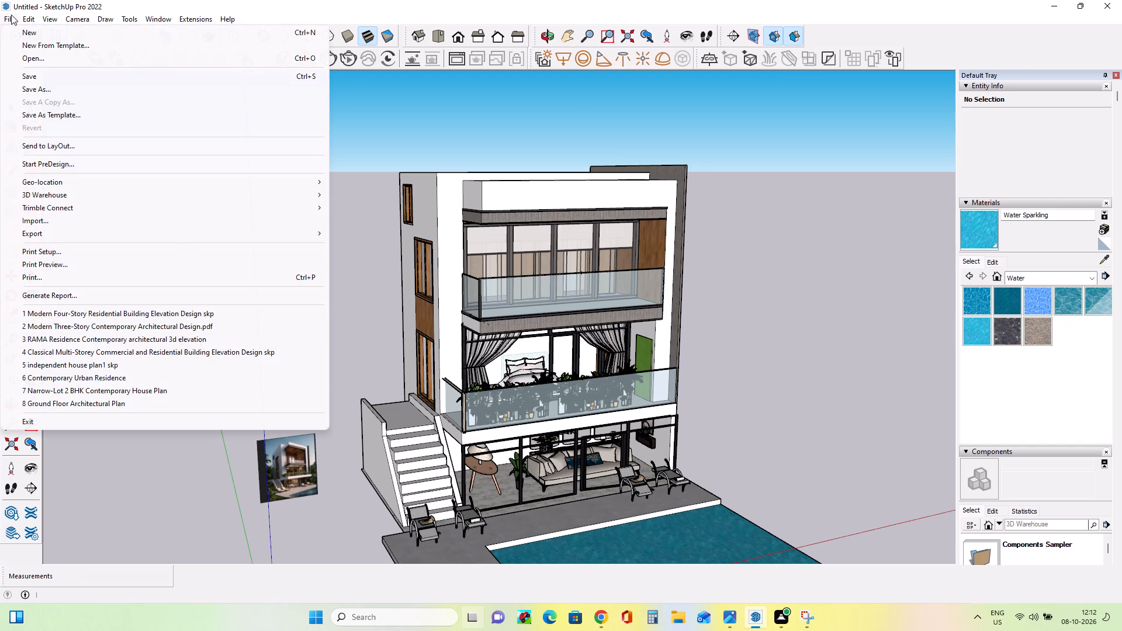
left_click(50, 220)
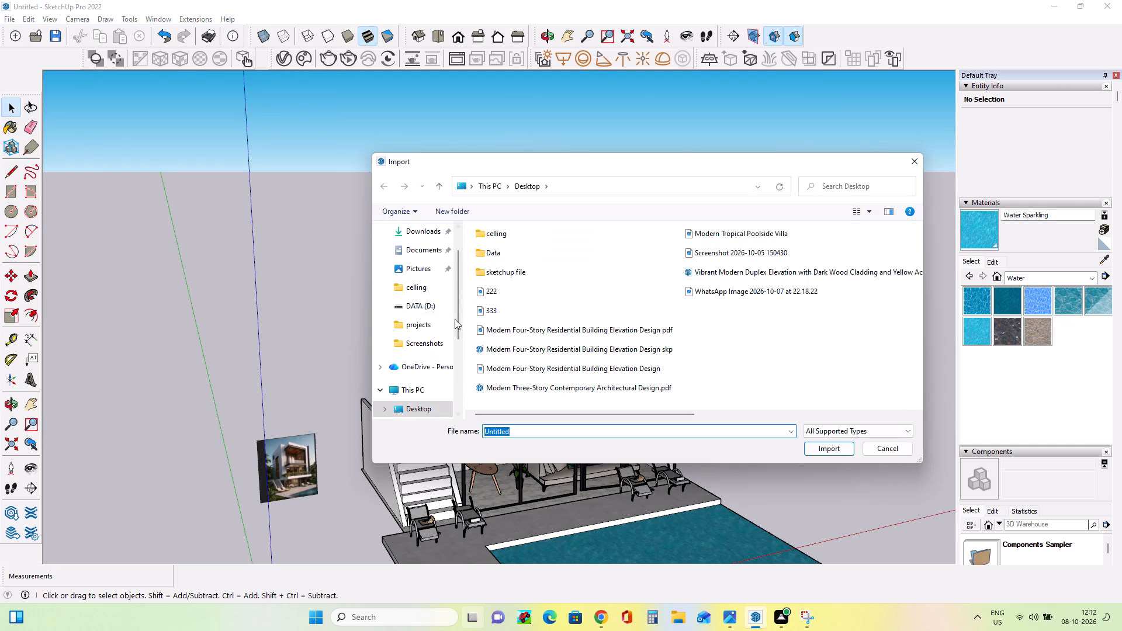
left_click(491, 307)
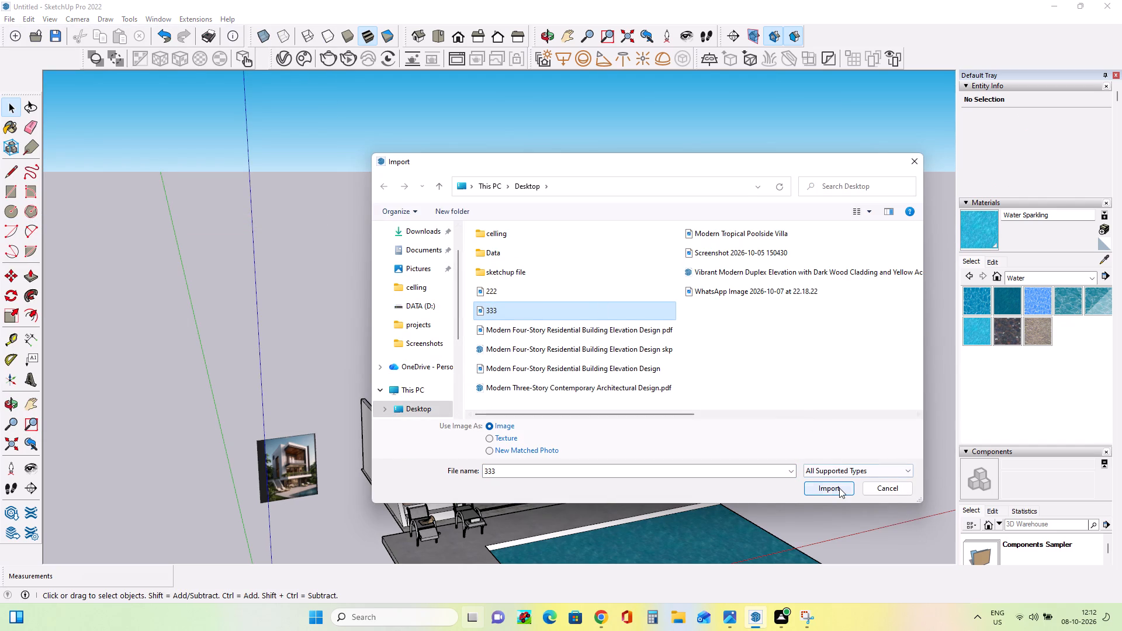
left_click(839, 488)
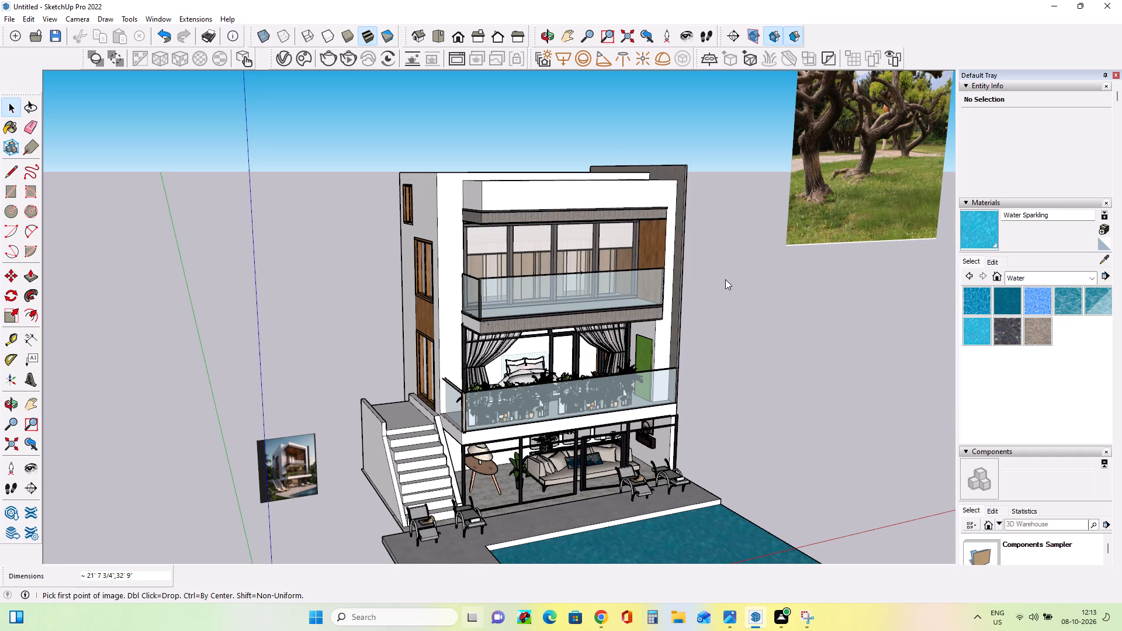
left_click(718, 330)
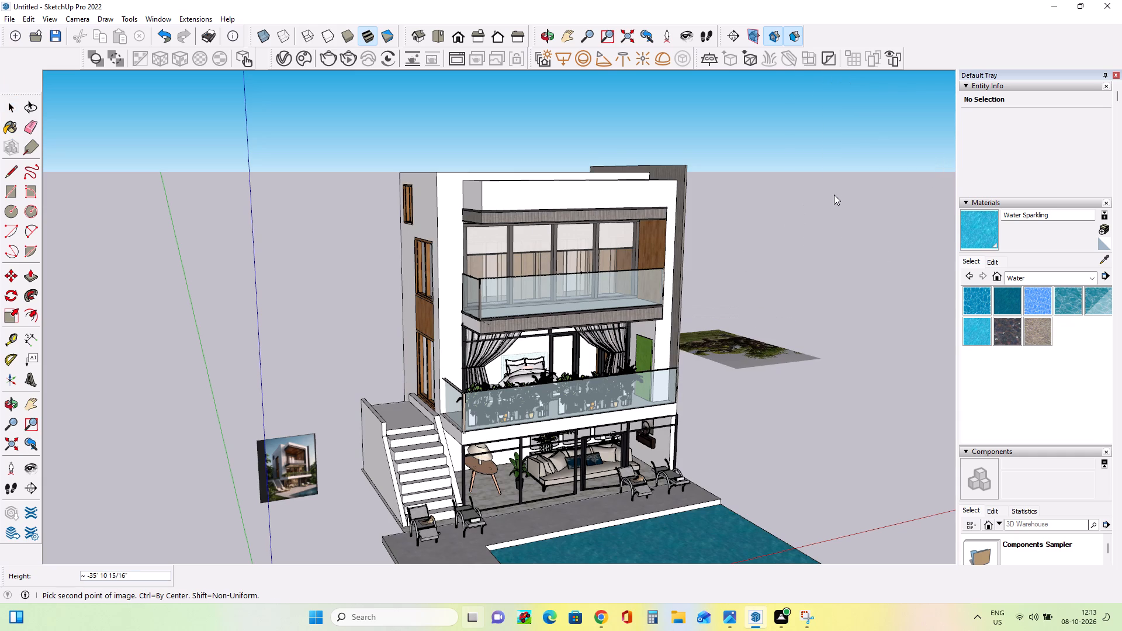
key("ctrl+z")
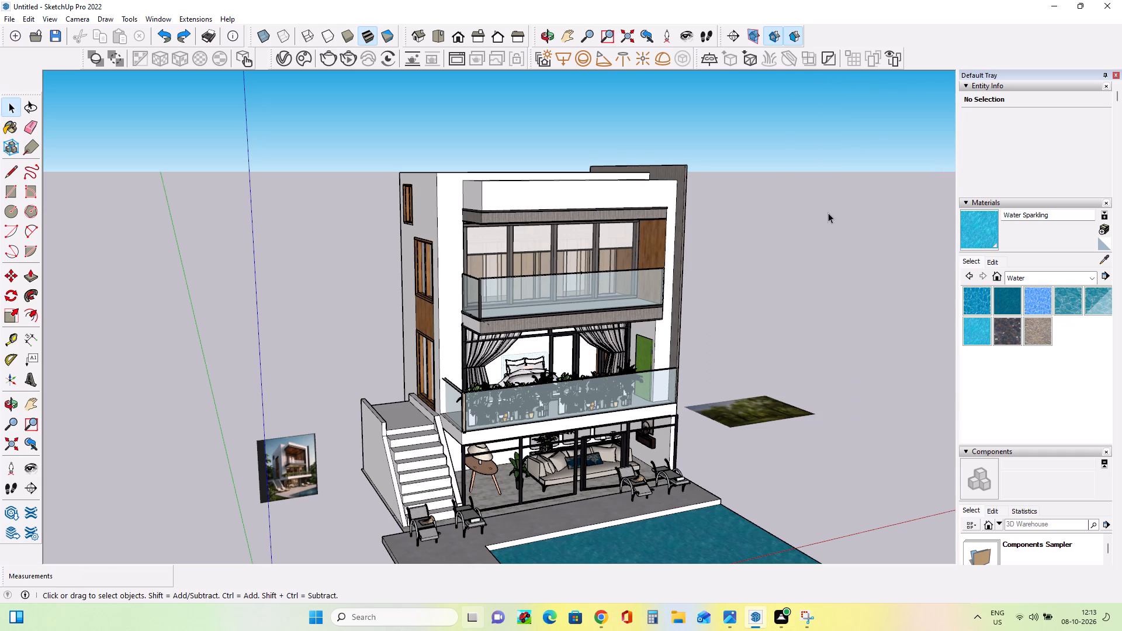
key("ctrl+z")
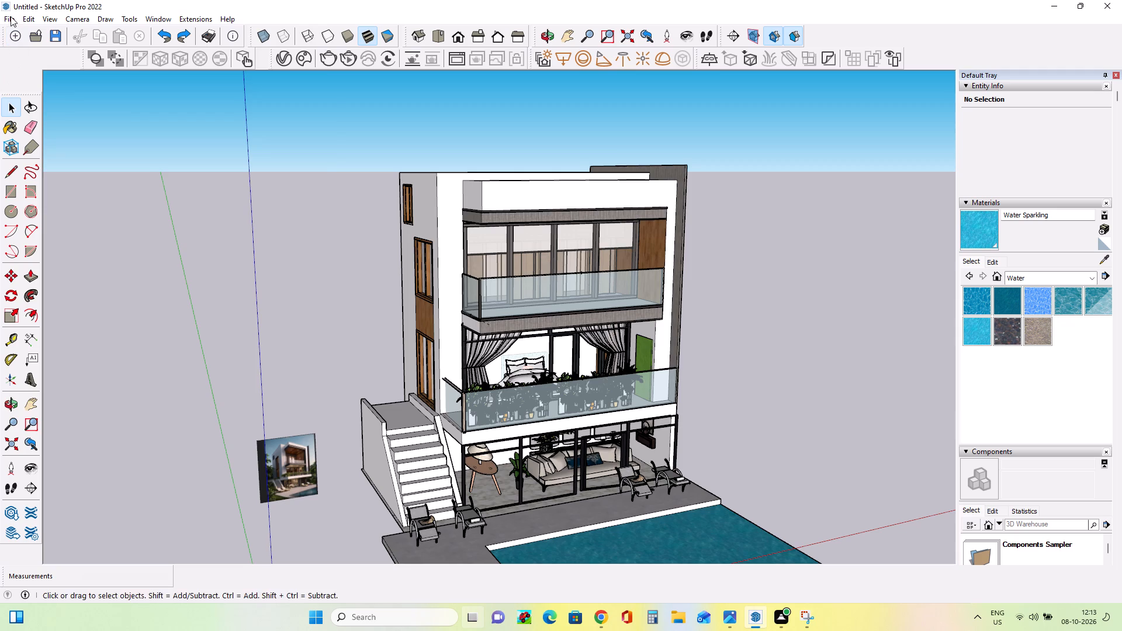
Import 333 from the Desktop as an image and place it upright in front of the house.
left_click(10, 15)
left_click(61, 221)
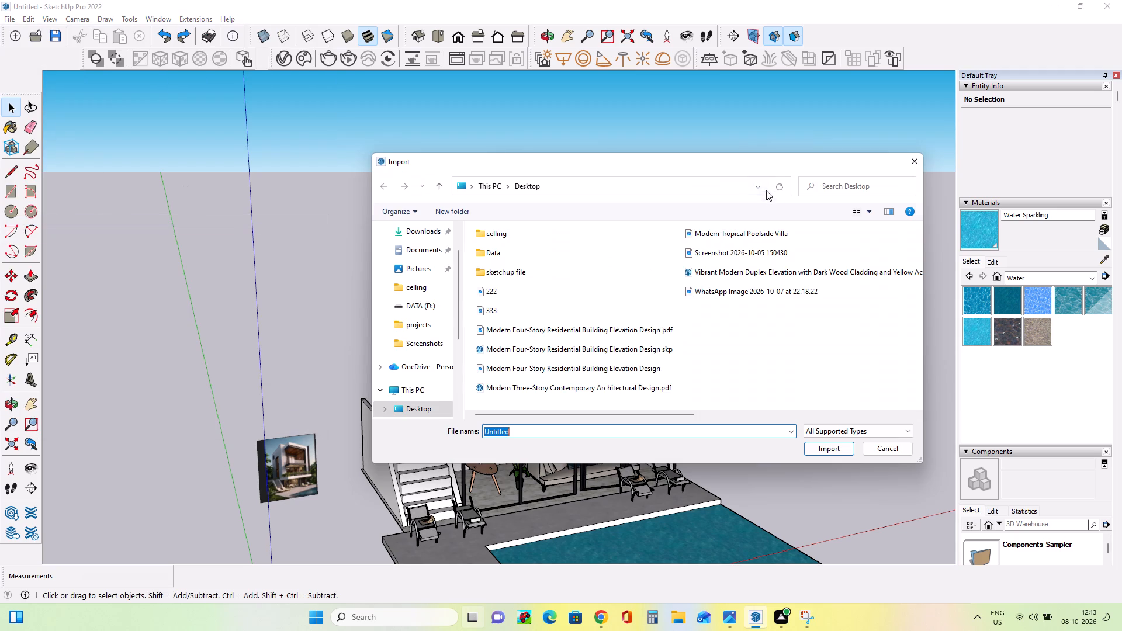
left_click(496, 310)
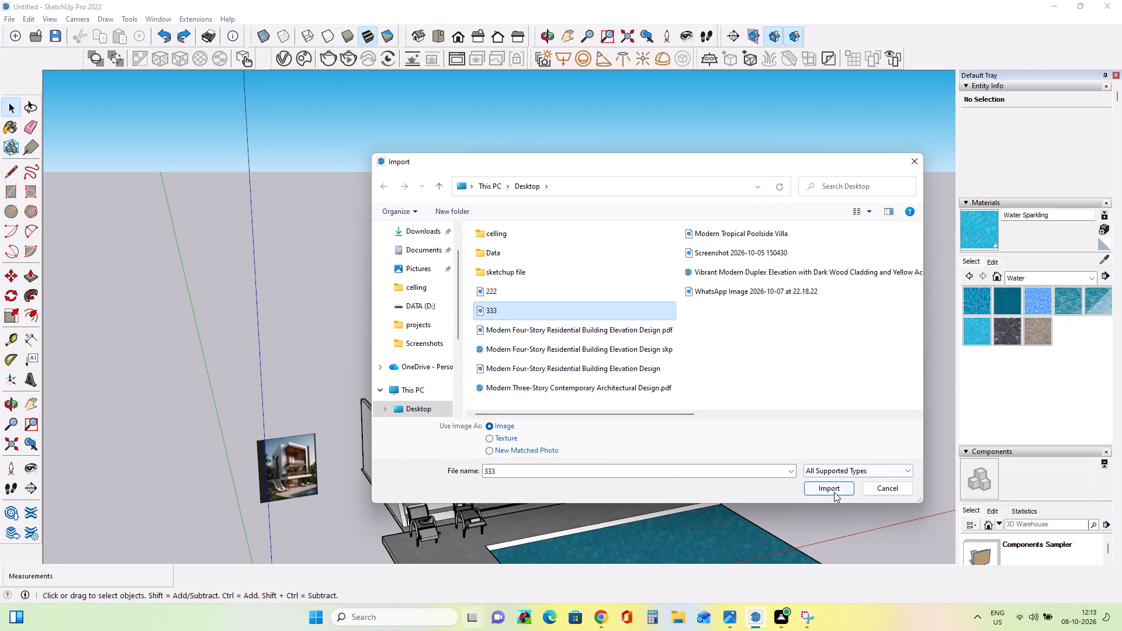
left_click(834, 492)
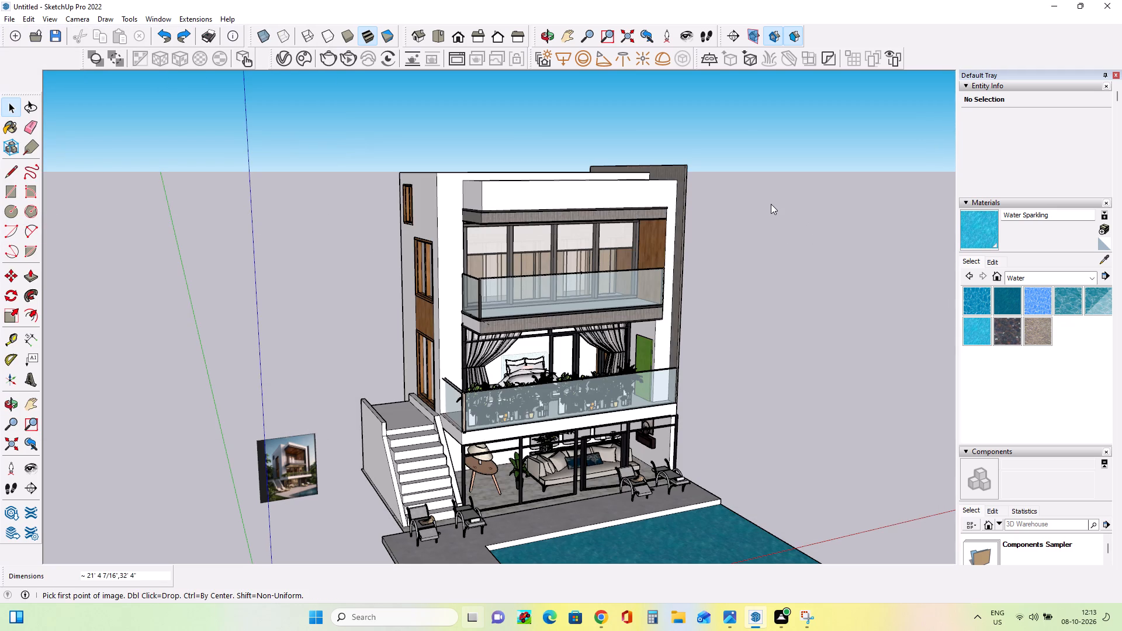
left_click(767, 195)
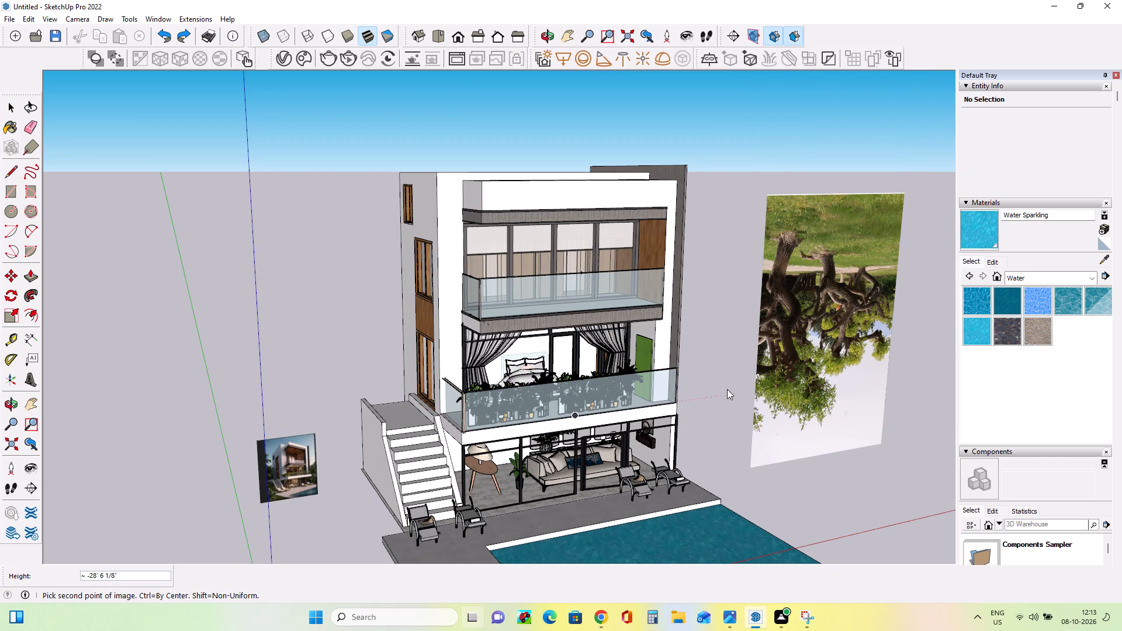
left_click(723, 338)
Move the tree image by its lower corner about 84' 8" onto the open ground on the stair side of the house.
scroll(759, 338, "down", 2)
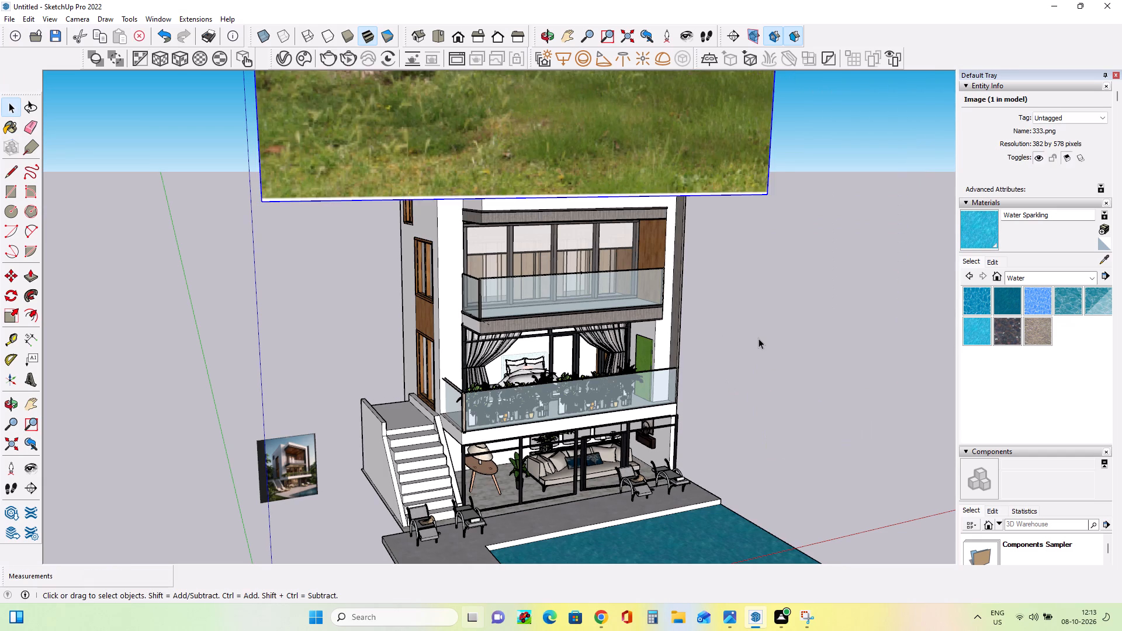
scroll(759, 338, "down", 12)
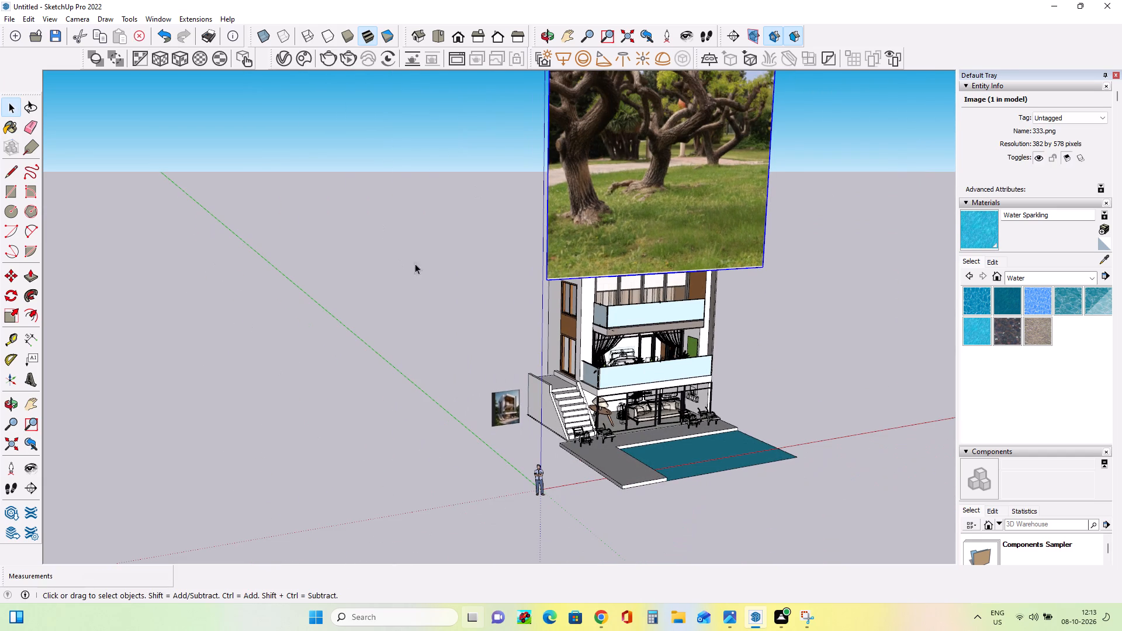
left_click(8, 275)
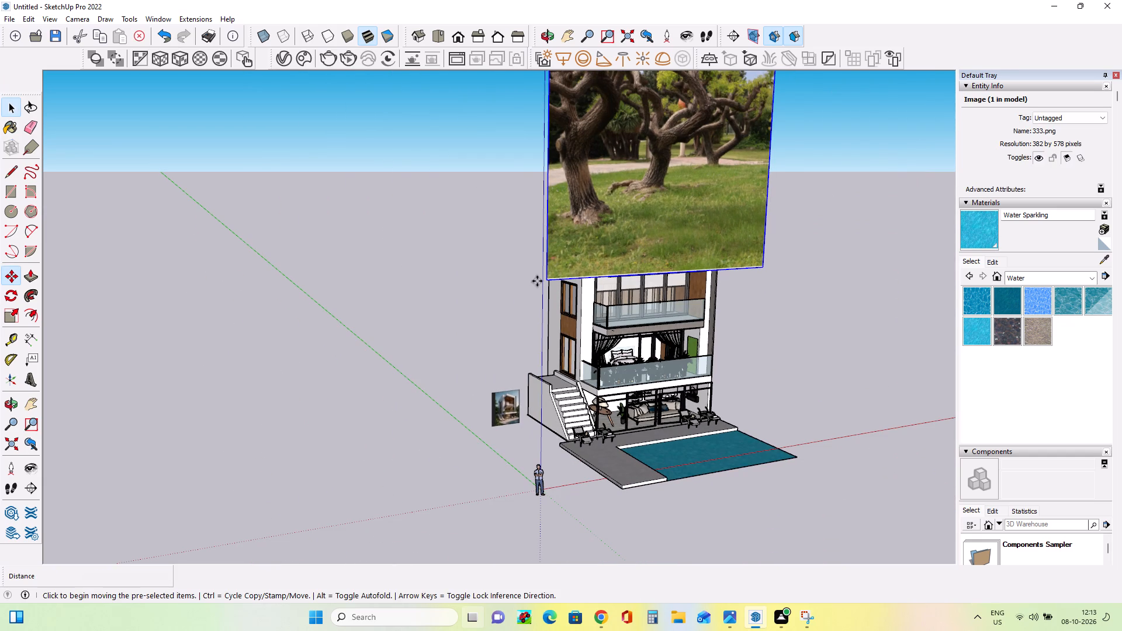
left_click(546, 279)
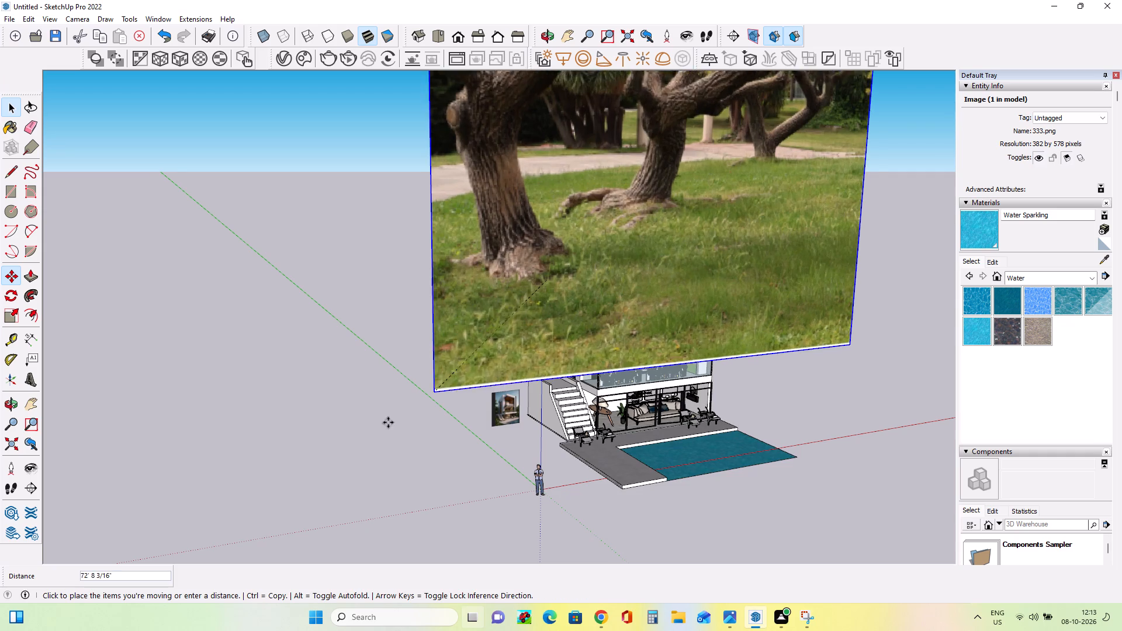
scroll(148, 397, "down", 11)
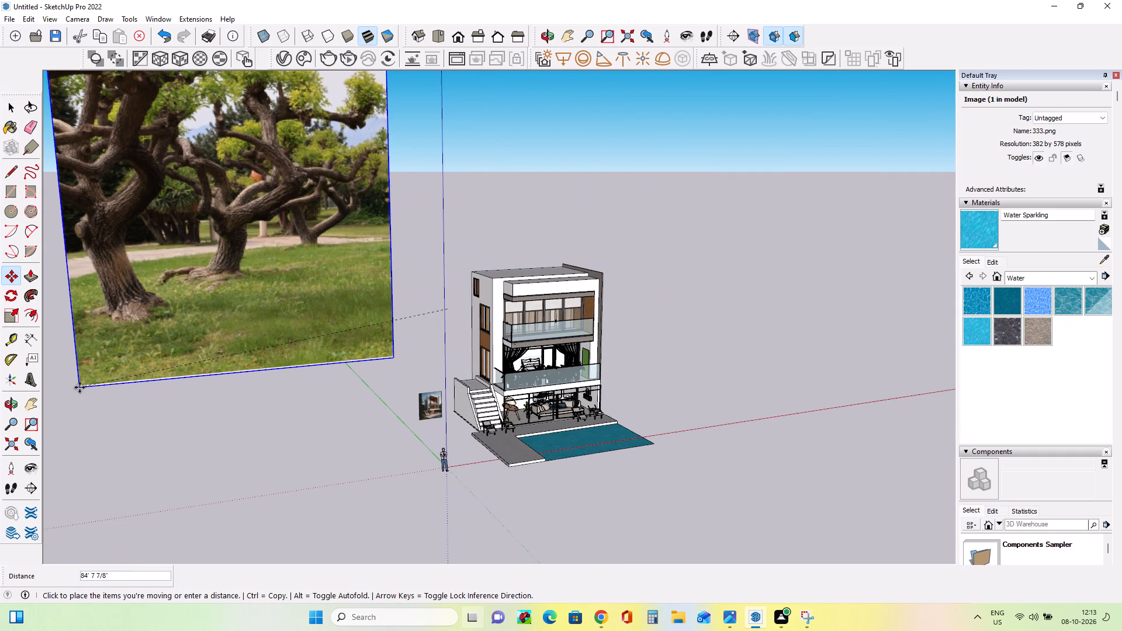
left_click(82, 387)
Rotate the tree image 90 degrees about the vertical axis.
left_click(11, 296)
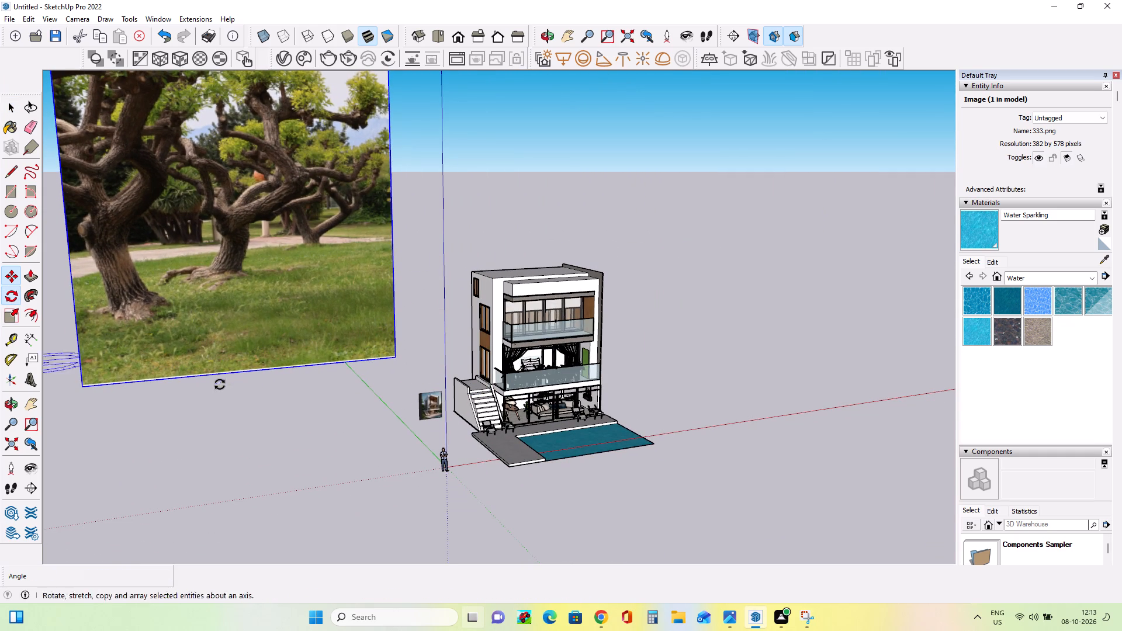
left_click(233, 394)
left_click(247, 429)
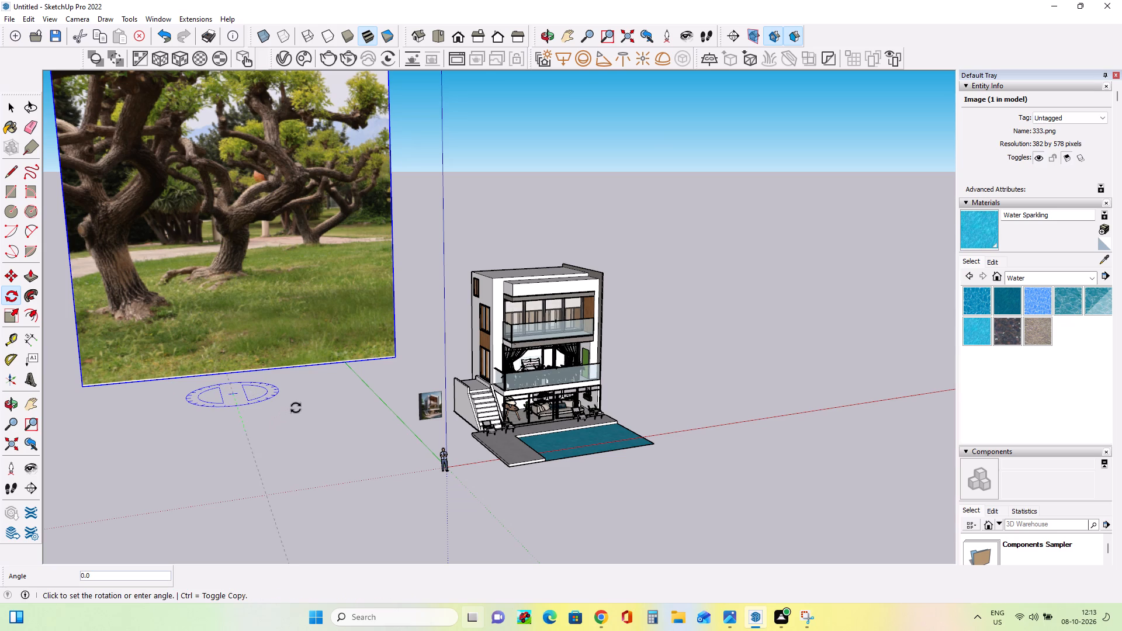
left_click(327, 386)
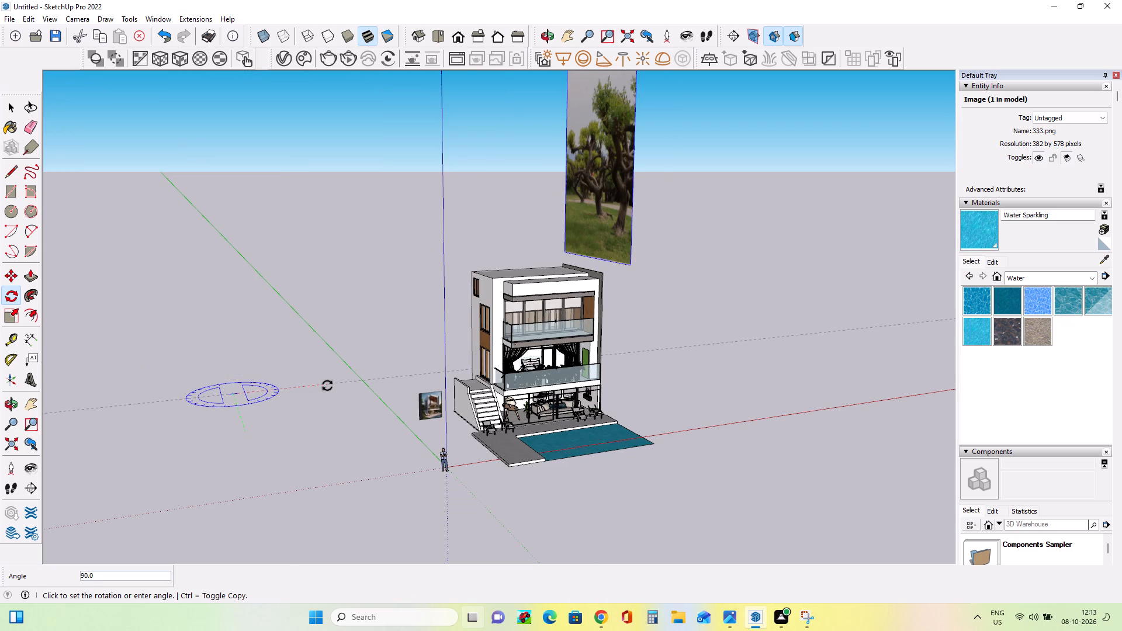
Move the tree image by its lower corner to the stair-side edge of the pool terrace.
left_click(4, 276)
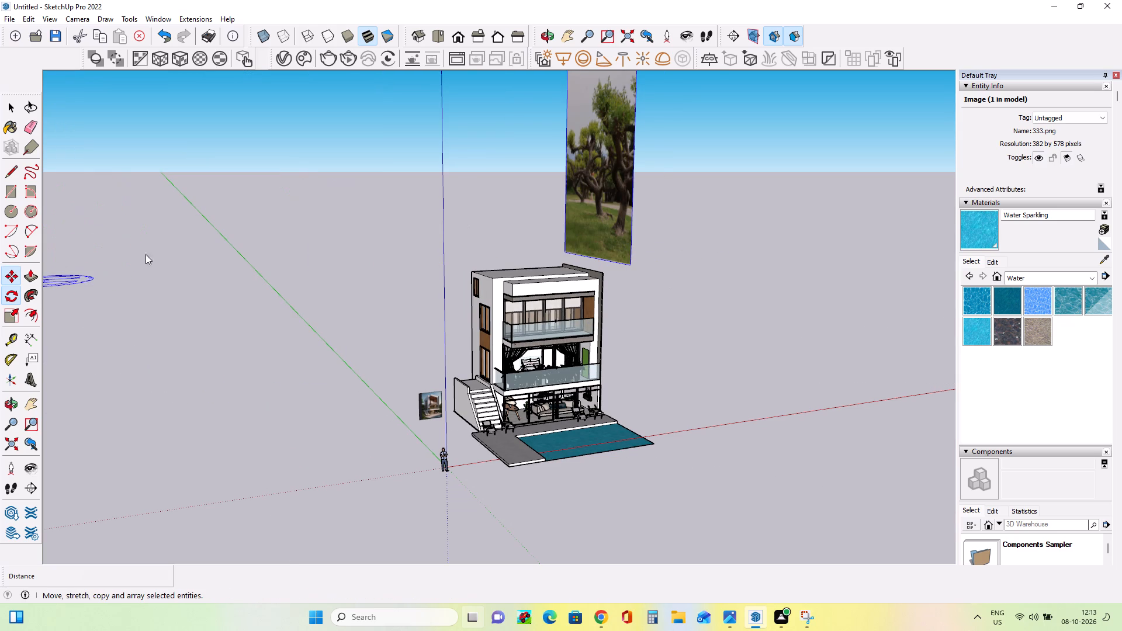
left_click(630, 265)
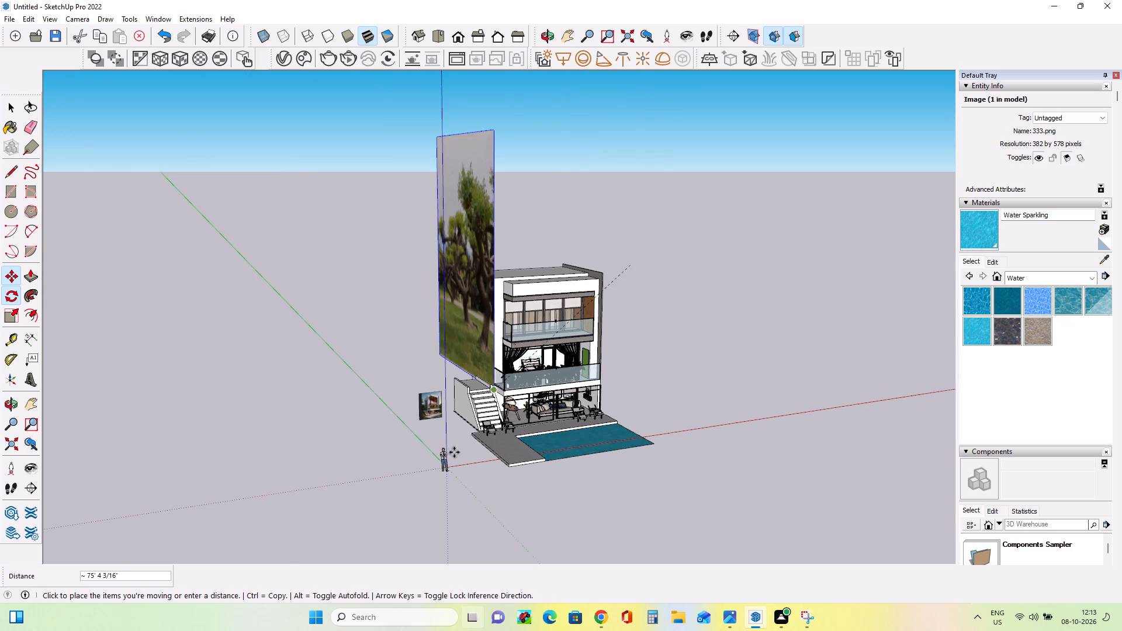
left_click(505, 481)
middle_click_drag(697, 383, 441, 420)
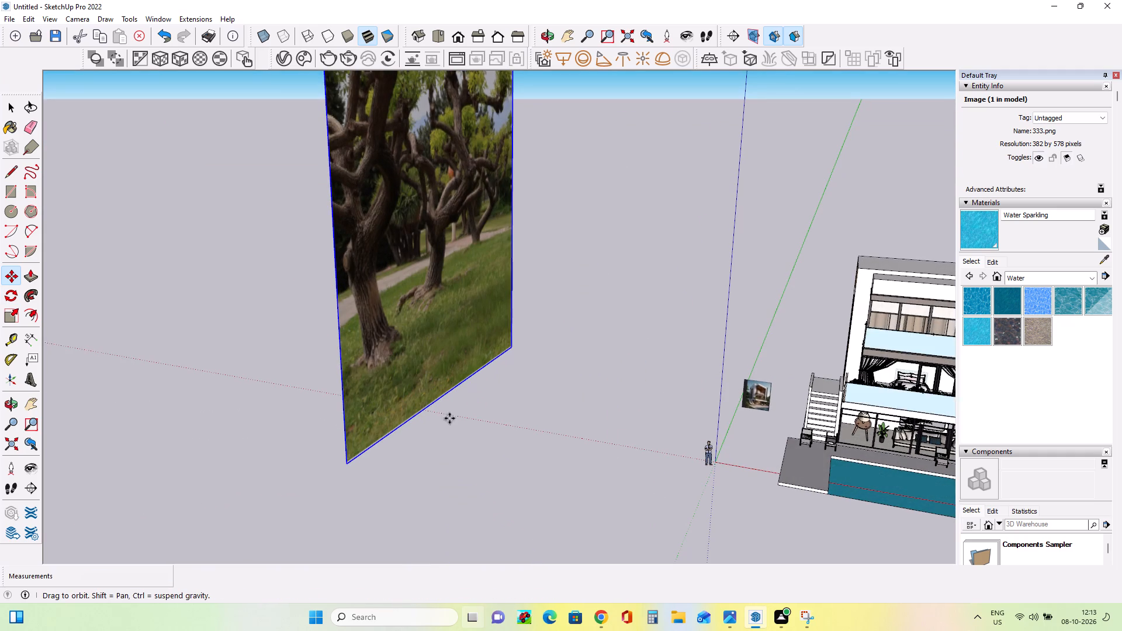
left_click(348, 464)
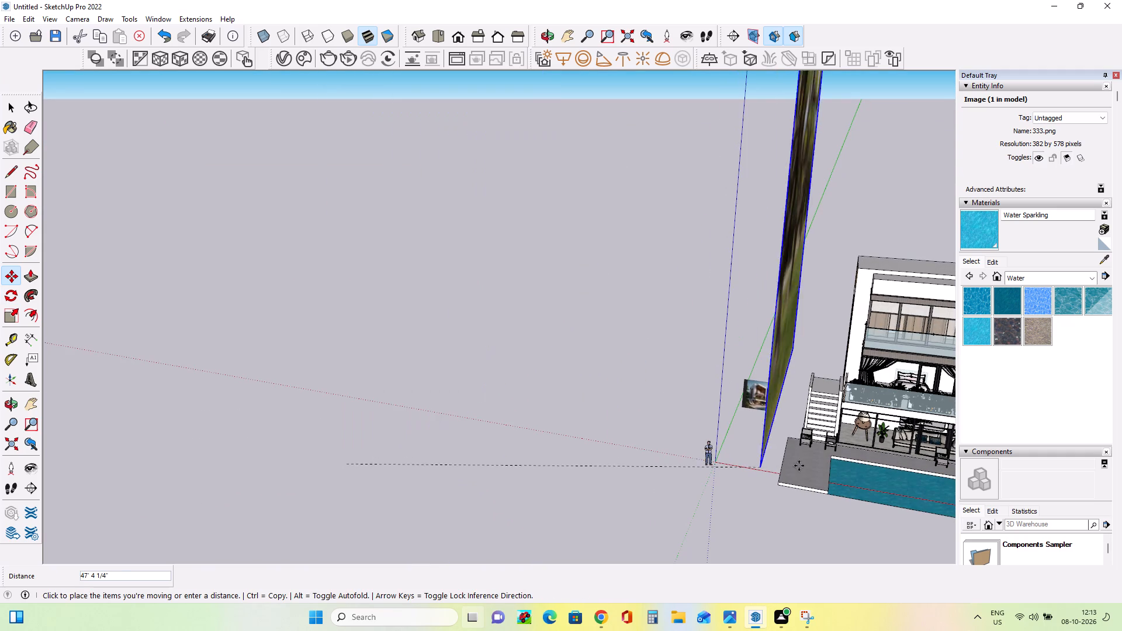
left_click(770, 479)
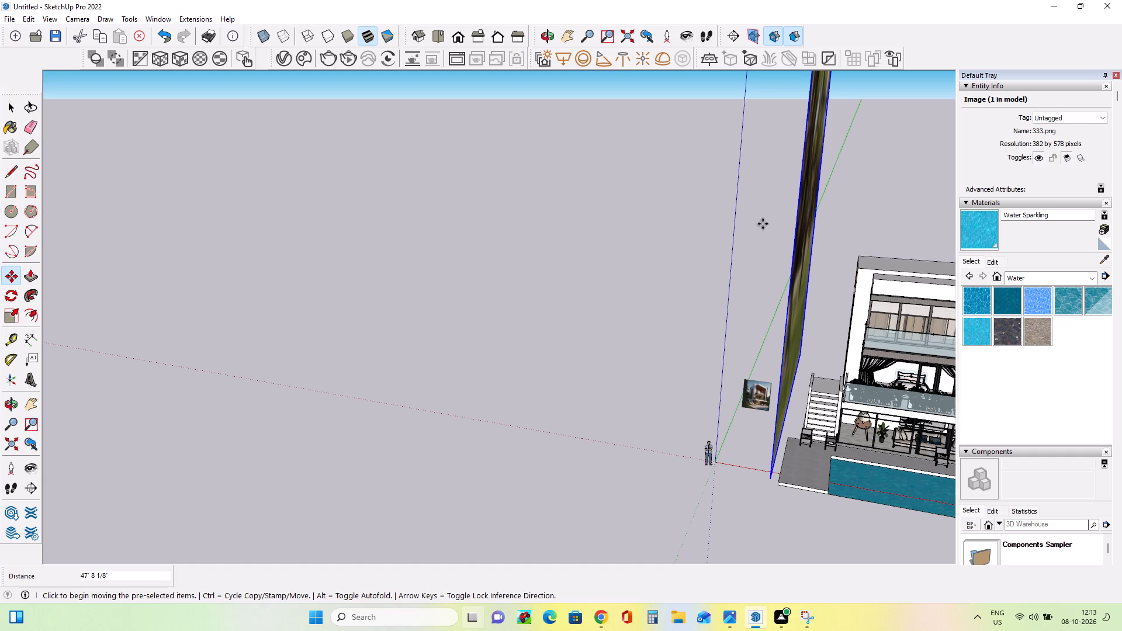
Move the tree image about 62' 8" so its lower corner sits on the terrace near the stairs.
scroll(677, 333, "down", 9)
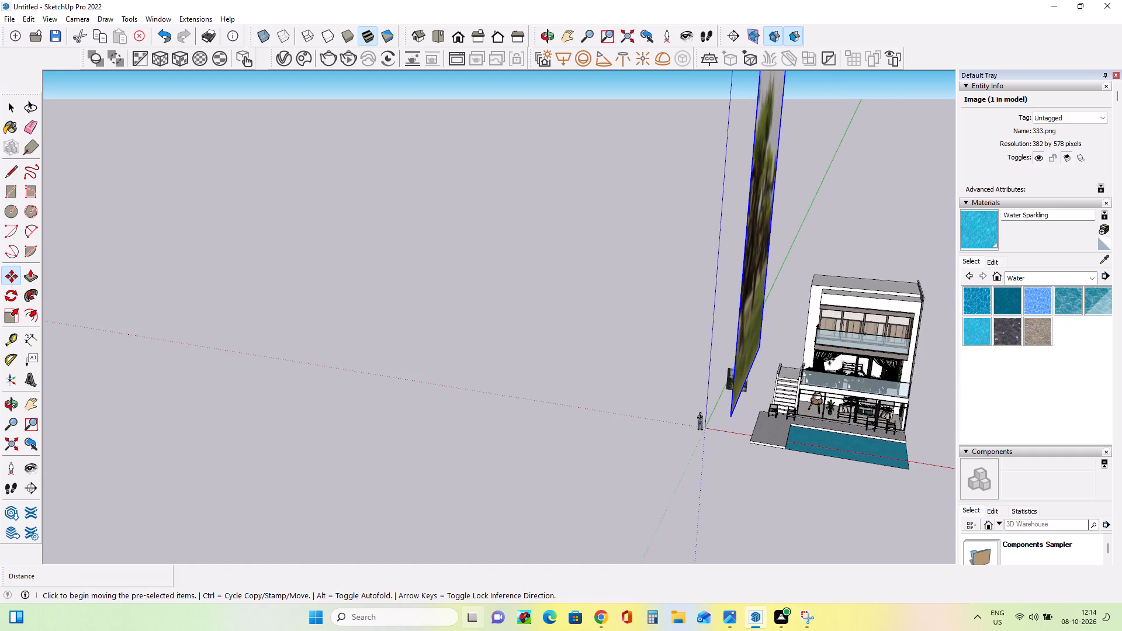
middle_click_drag(829, 359, 749, 383)
left_click(707, 391)
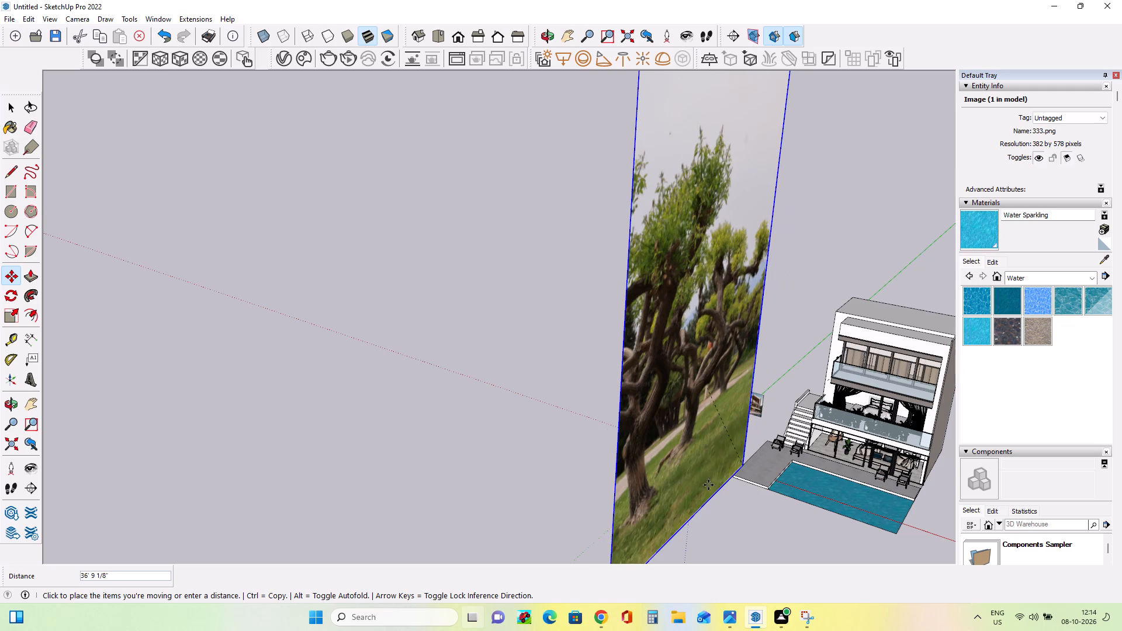
left_click(780, 442)
Shift the tree image about 2' 9" along the stair side of the terrace, moving it by its lower corner.
middle_click_drag(637, 481, 886, 504)
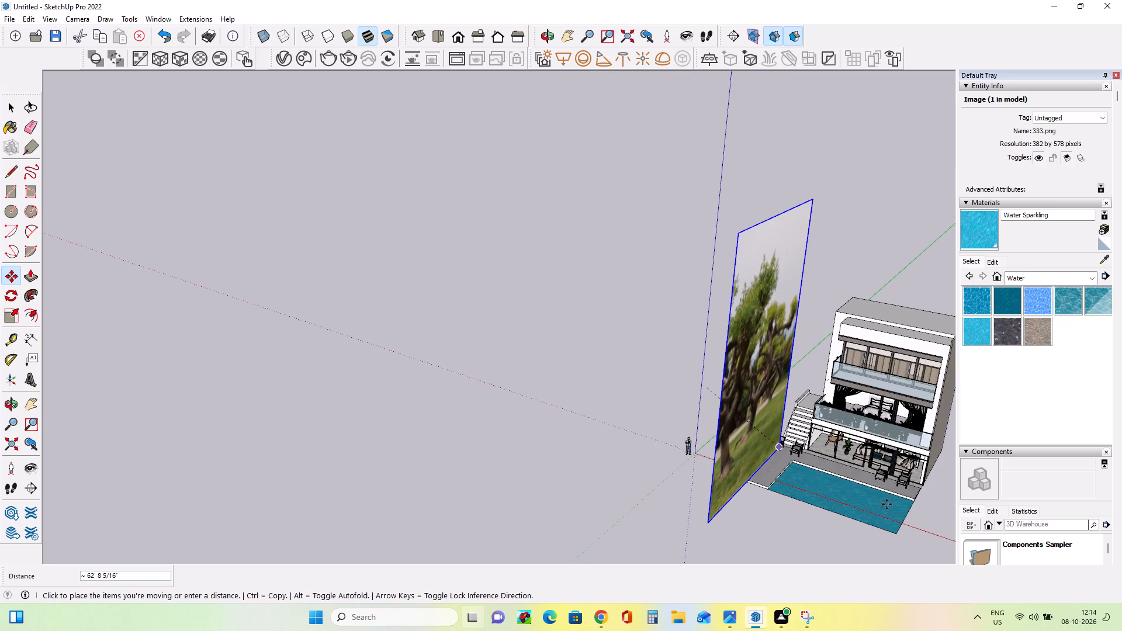
middle_click_drag(886, 504, 962, 504)
middle_click_drag(551, 446, 746, 464)
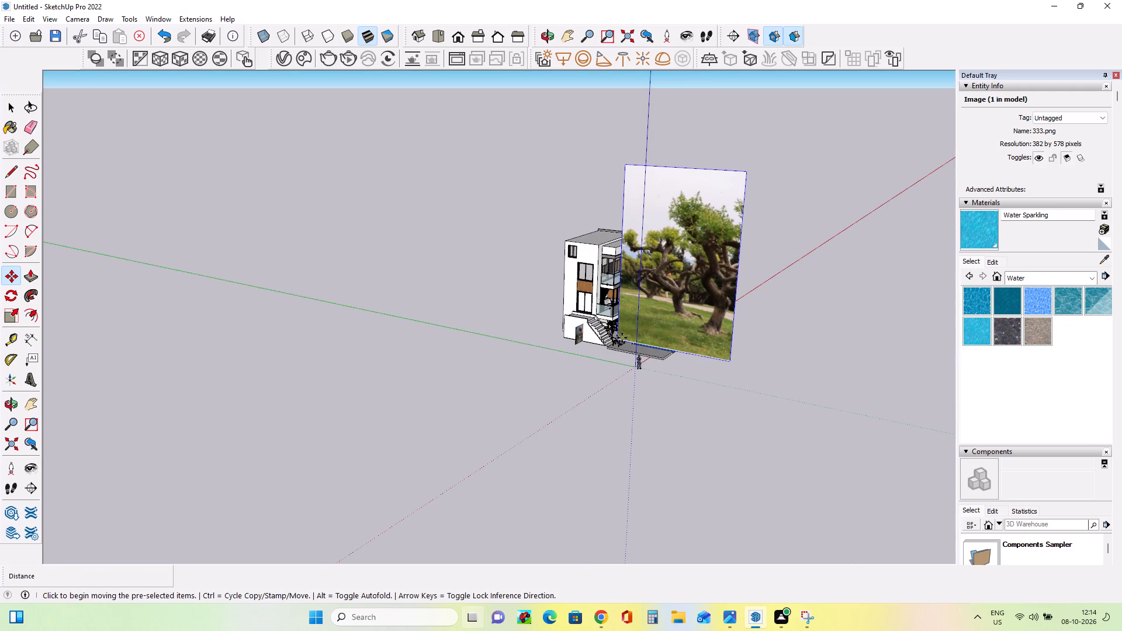
scroll(609, 335, "up", 9)
scroll(619, 341, "down", 1)
scroll(619, 341, "up", 3)
scroll(590, 330, "down", 1)
scroll(590, 330, "up", 10)
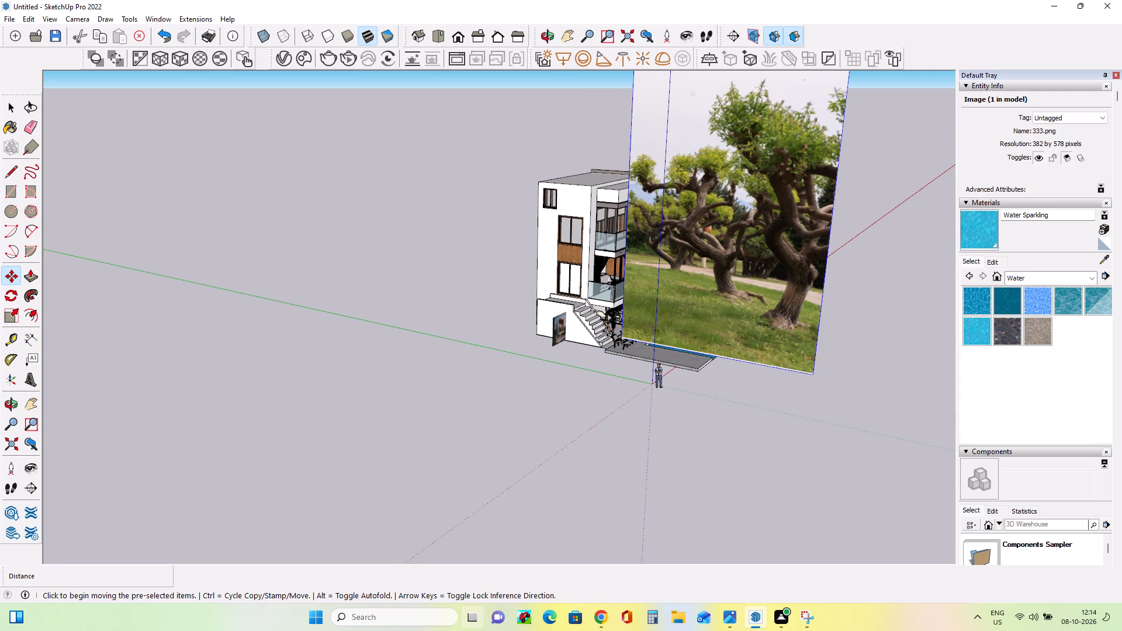
left_click(623, 340)
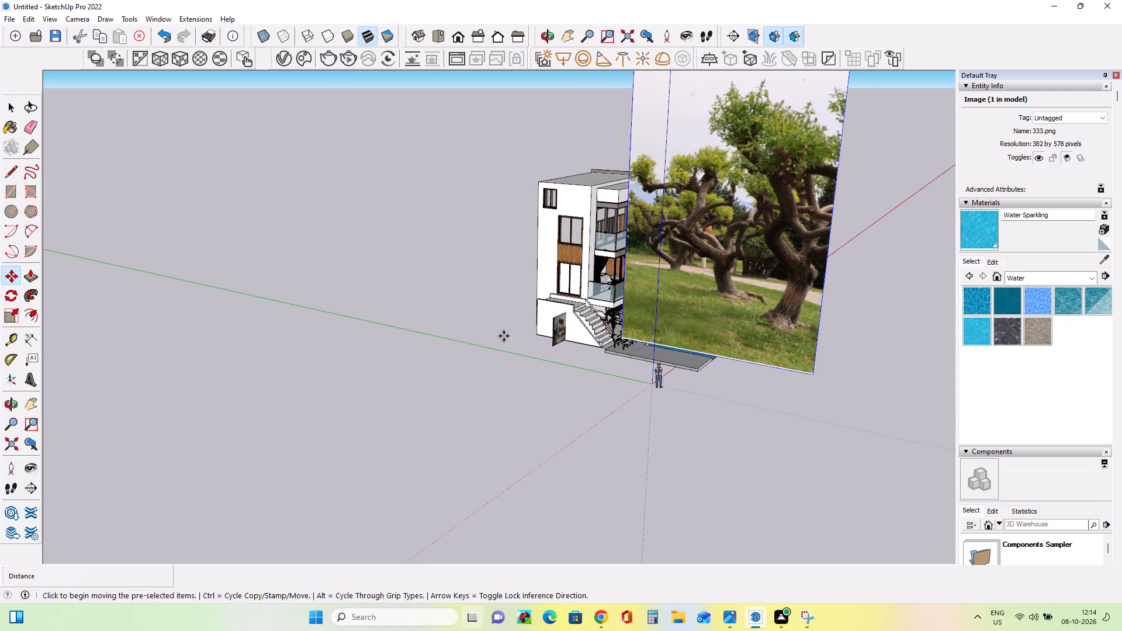
left_click(623, 339)
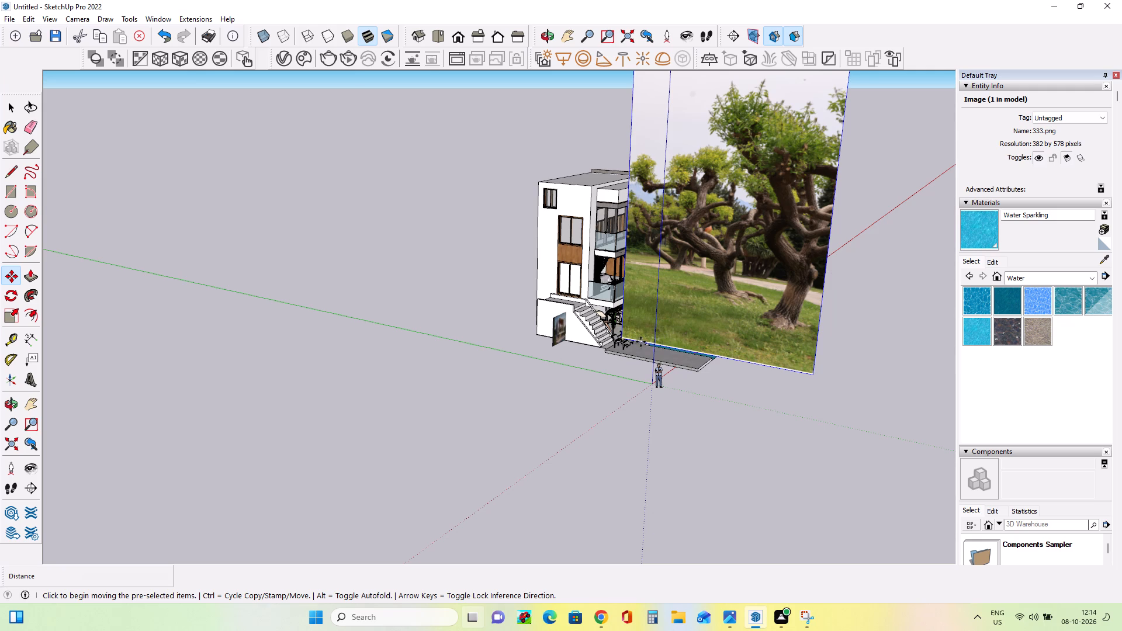
left_click(619, 341)
left_click_drag(620, 342, 549, 351)
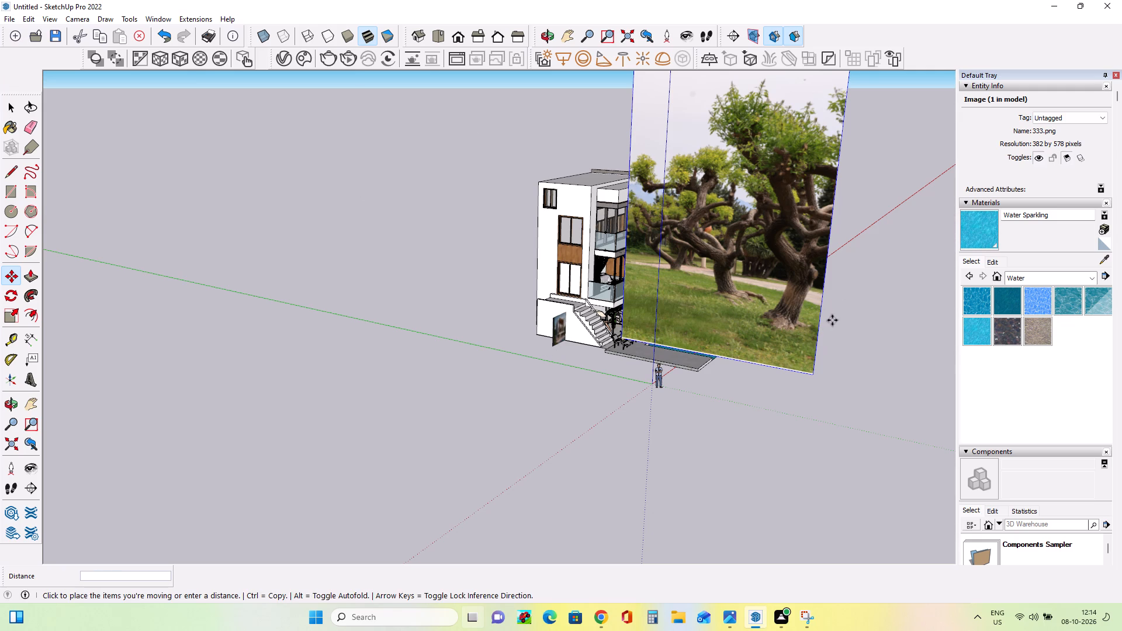
left_click(620, 341)
left_click_drag(625, 346, 586, 365)
left_click(12, 114)
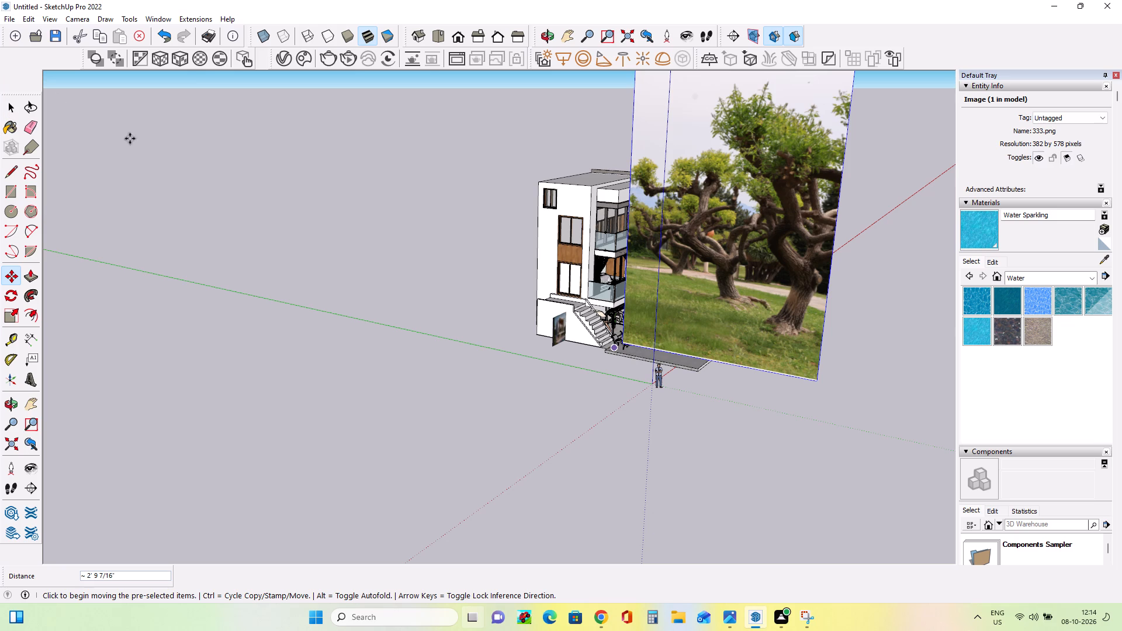
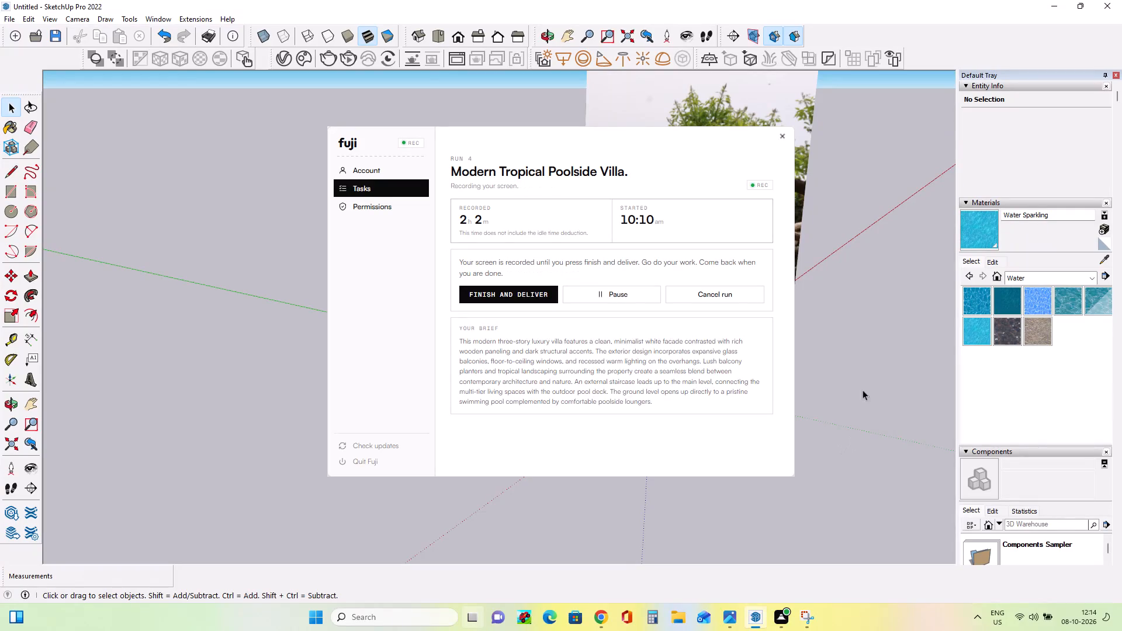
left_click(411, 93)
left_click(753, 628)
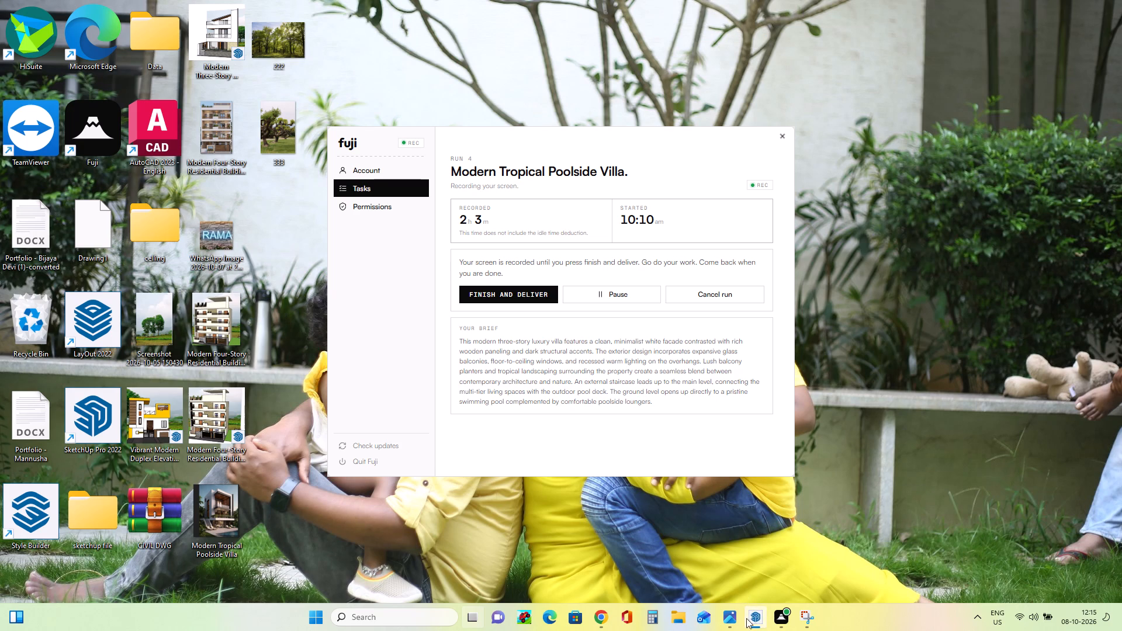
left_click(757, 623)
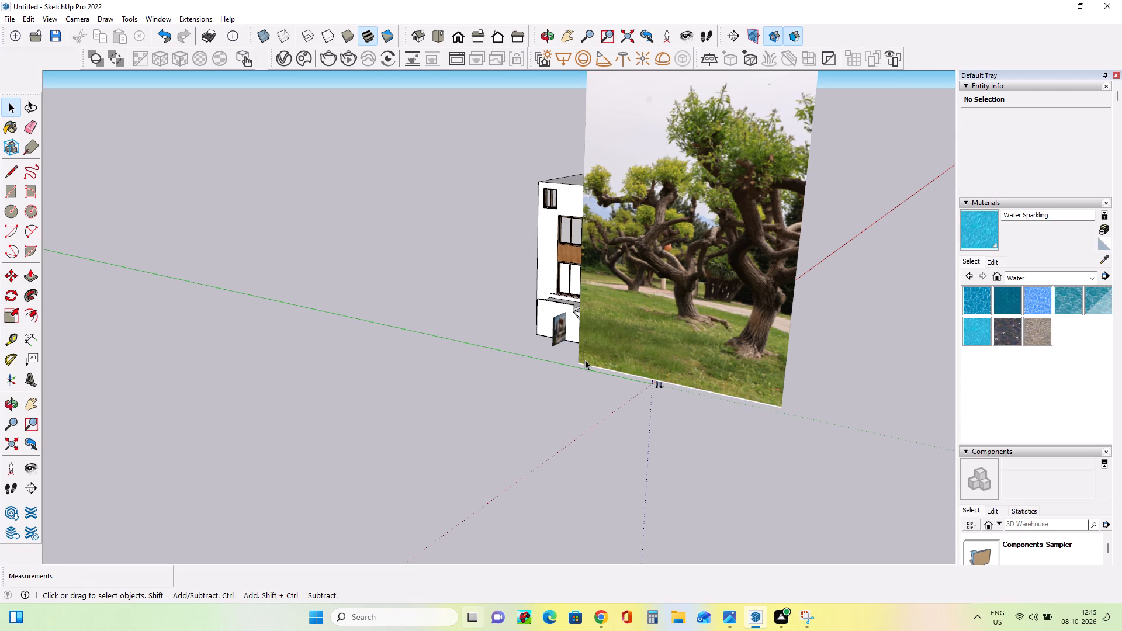
Move the large tree image by its lower corner about 24' 8" away from its spot in front of the house.
left_click(587, 356)
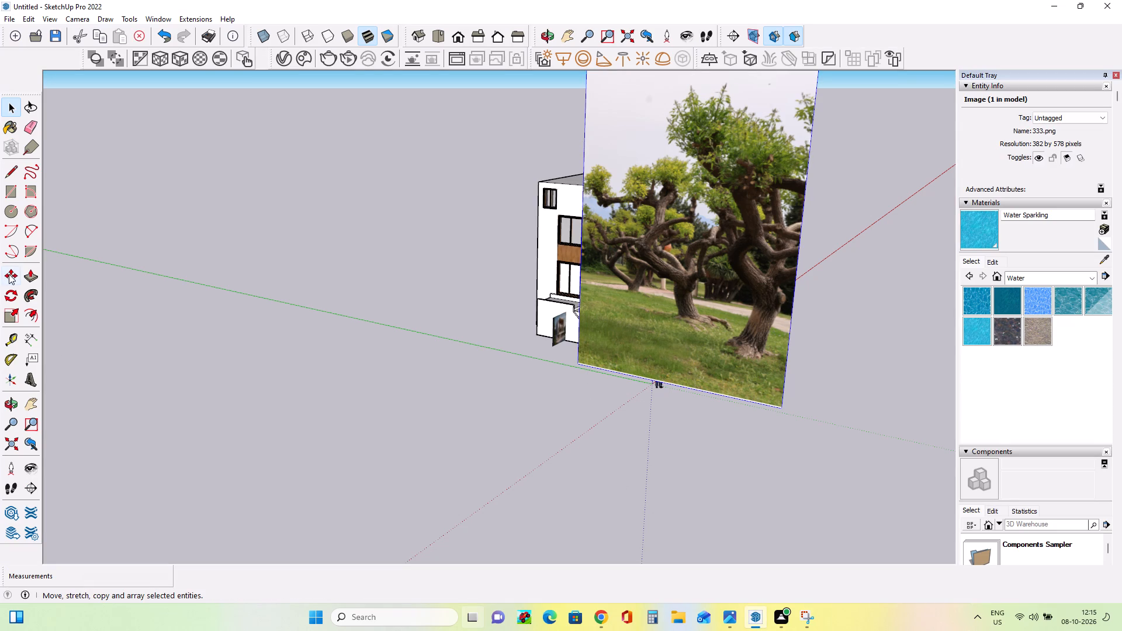
left_click(9, 274)
left_click(576, 362)
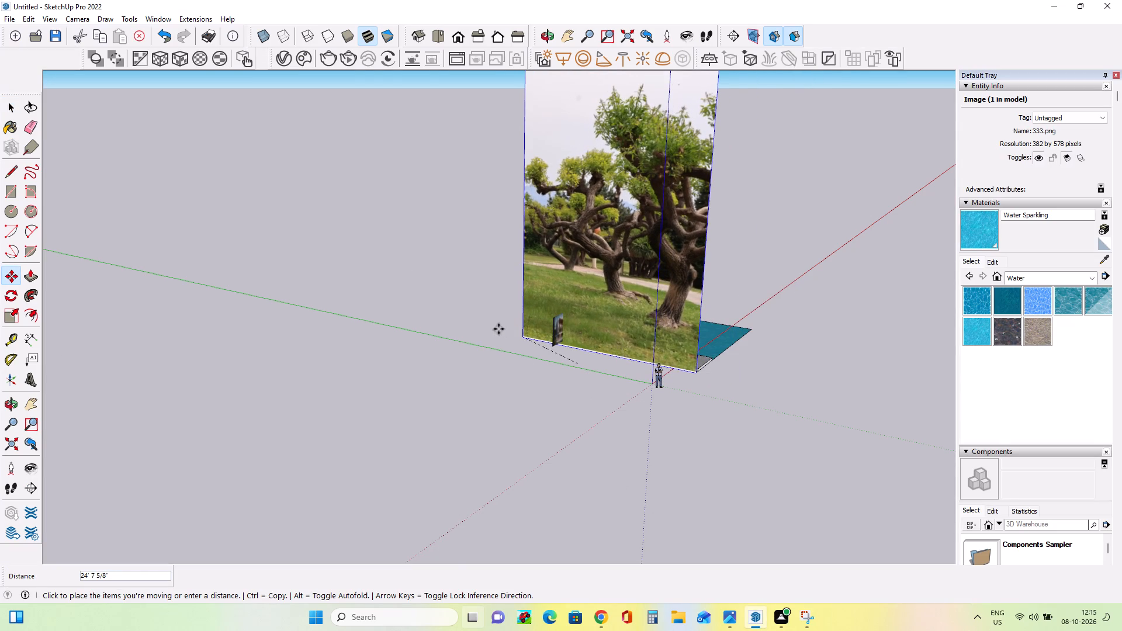
left_click(498, 329)
Lower the tree image about 10' 11" vertically, moving it by its lower corner nearest the stairs.
middle_click_drag(717, 419, 344, 450)
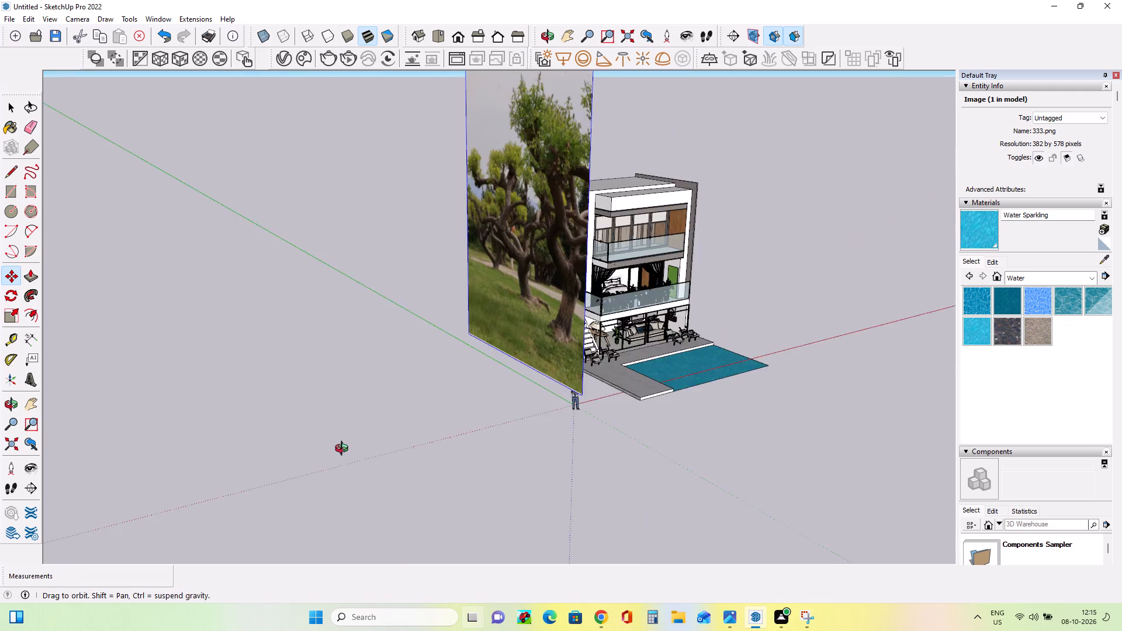
middle_click_drag(344, 450, 317, 459)
middle_click_drag(681, 445, 618, 459)
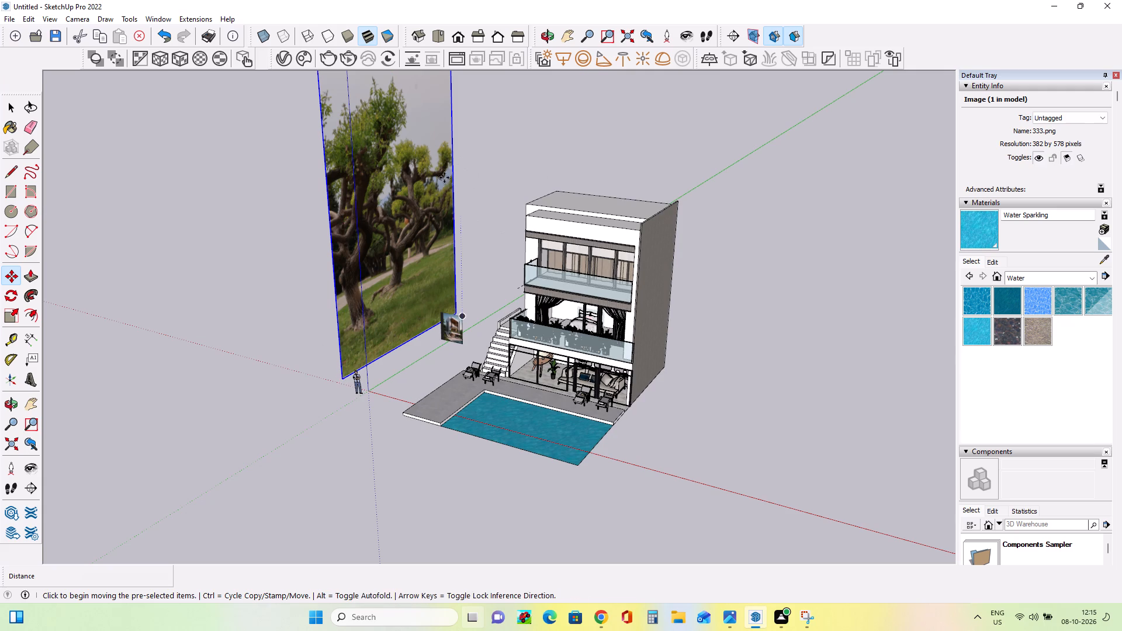
left_click(459, 311)
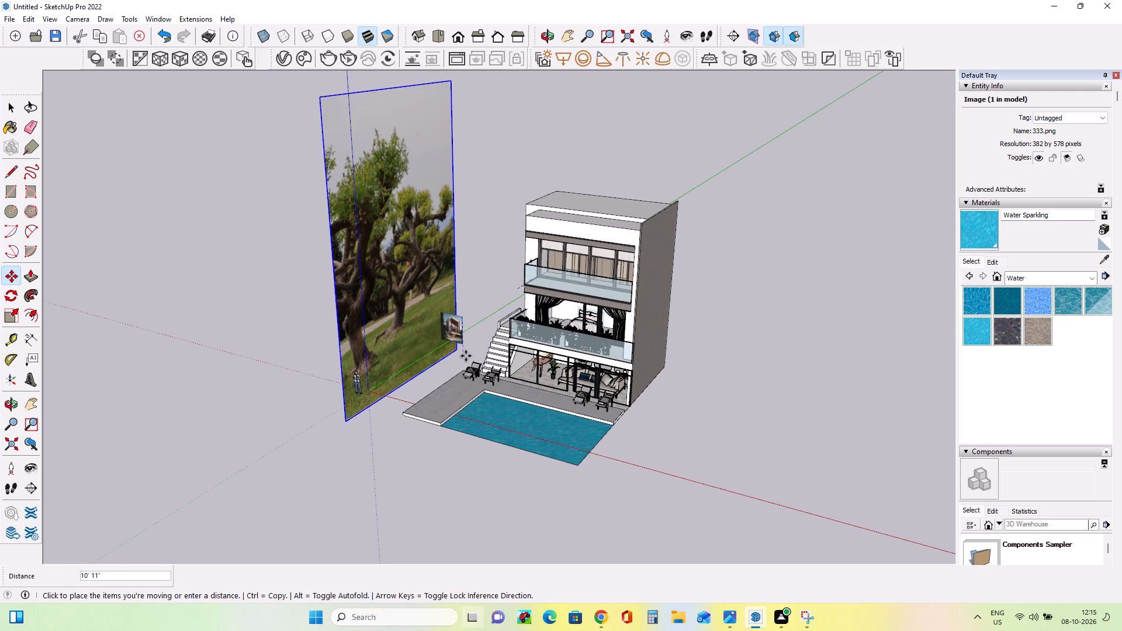
left_click(466, 356)
Move the tree image by its rear lower corner about 43' 9" toward the back of the house.
middle_click_drag(673, 421, 477, 412)
middle_click_drag(469, 412, 463, 412)
middle_click_drag(460, 412, 445, 412)
middle_click_drag(394, 412, 182, 412)
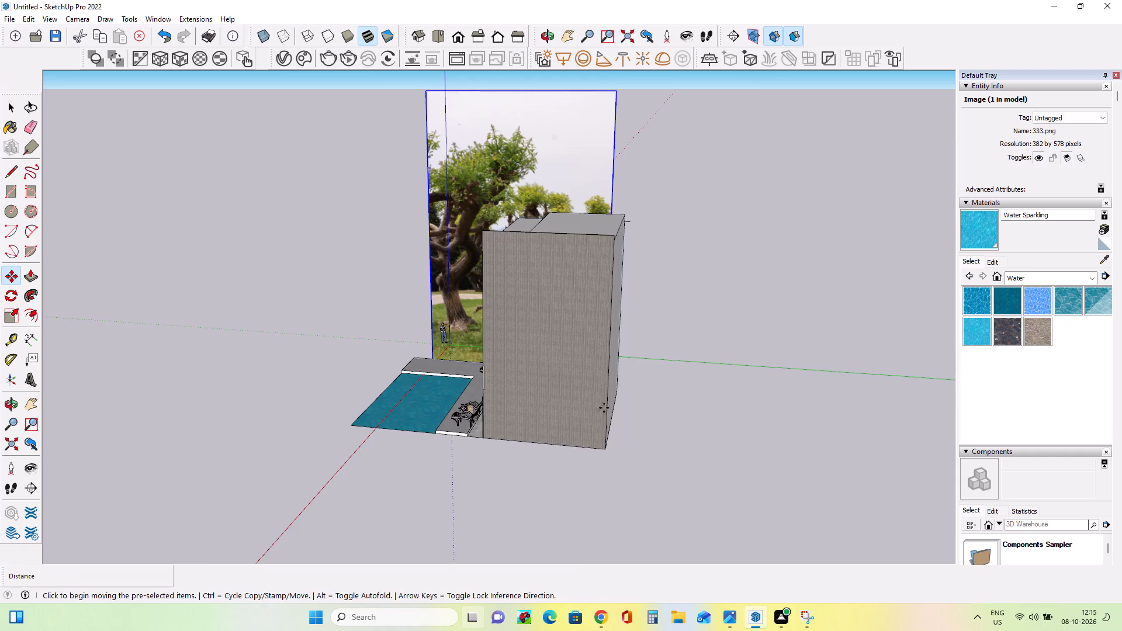
middle_click_drag(645, 406, 456, 439)
middle_click_drag(404, 446, 324, 464)
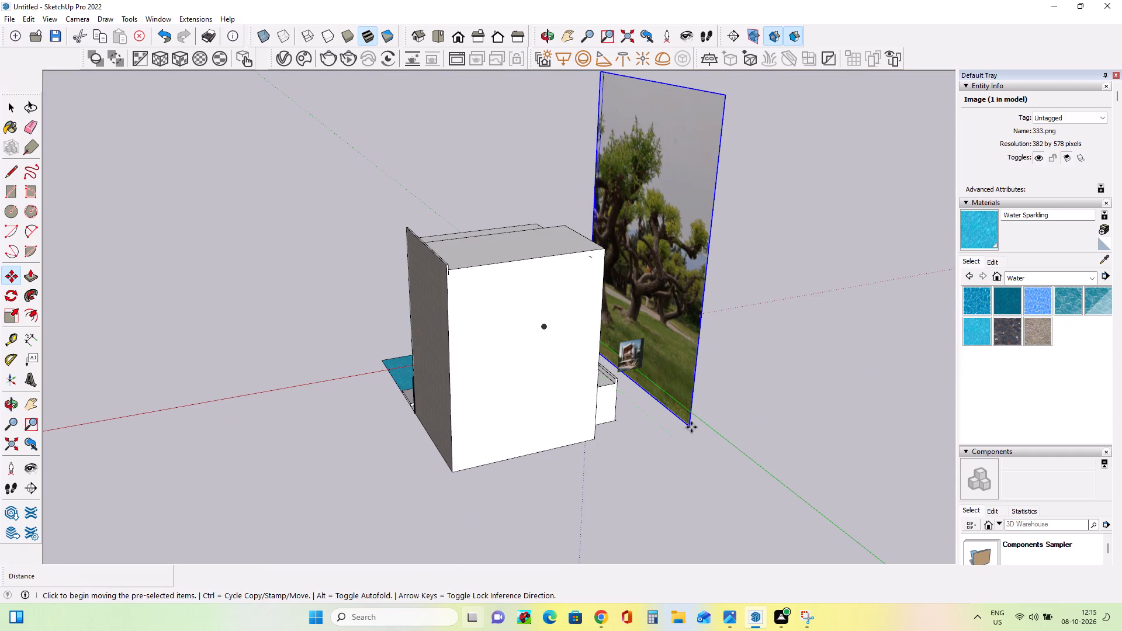
left_click(691, 427)
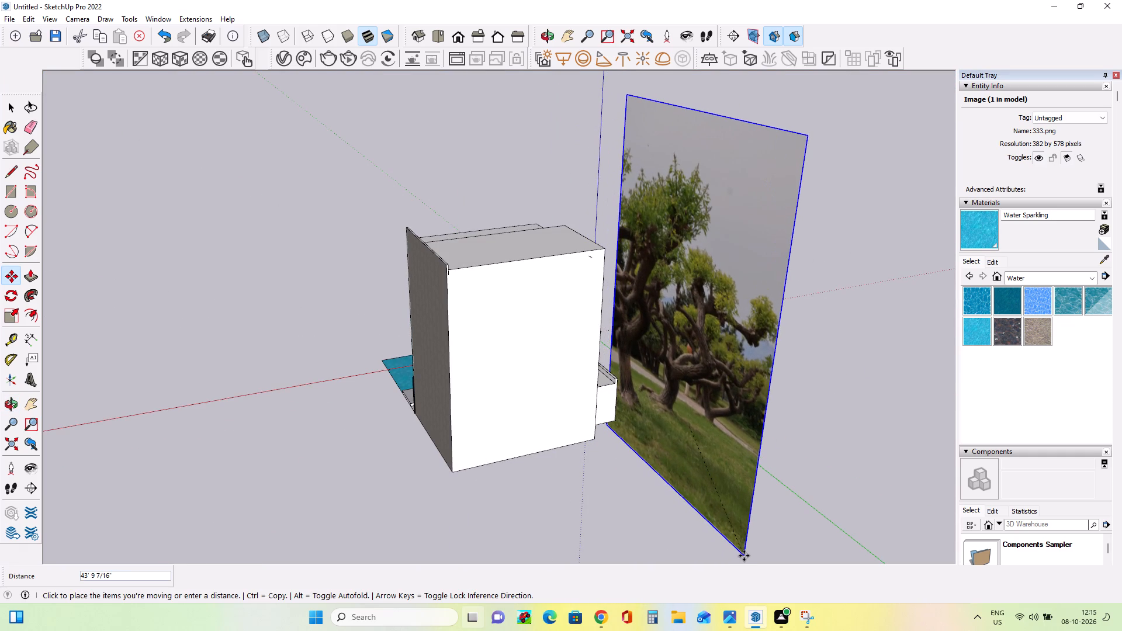
left_click(744, 556)
Move the tree image about 28' along the green axis toward the pool, keeping it on the stair side.
middle_click_drag(324, 435, 549, 445)
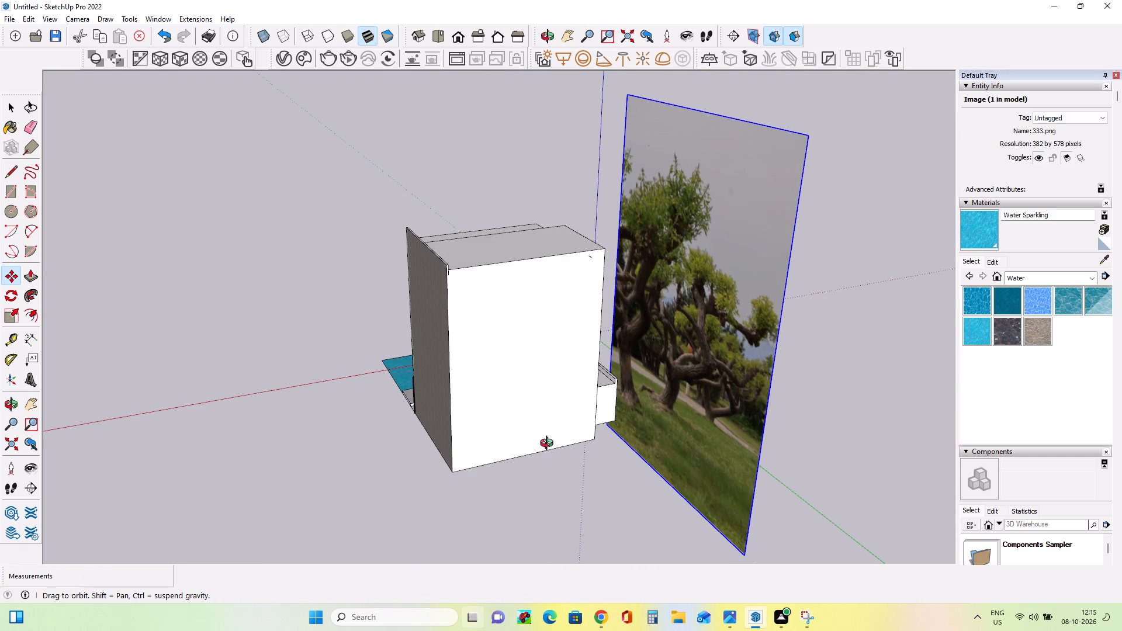
middle_click_drag(549, 445, 822, 403)
middle_click_drag(473, 429, 857, 448)
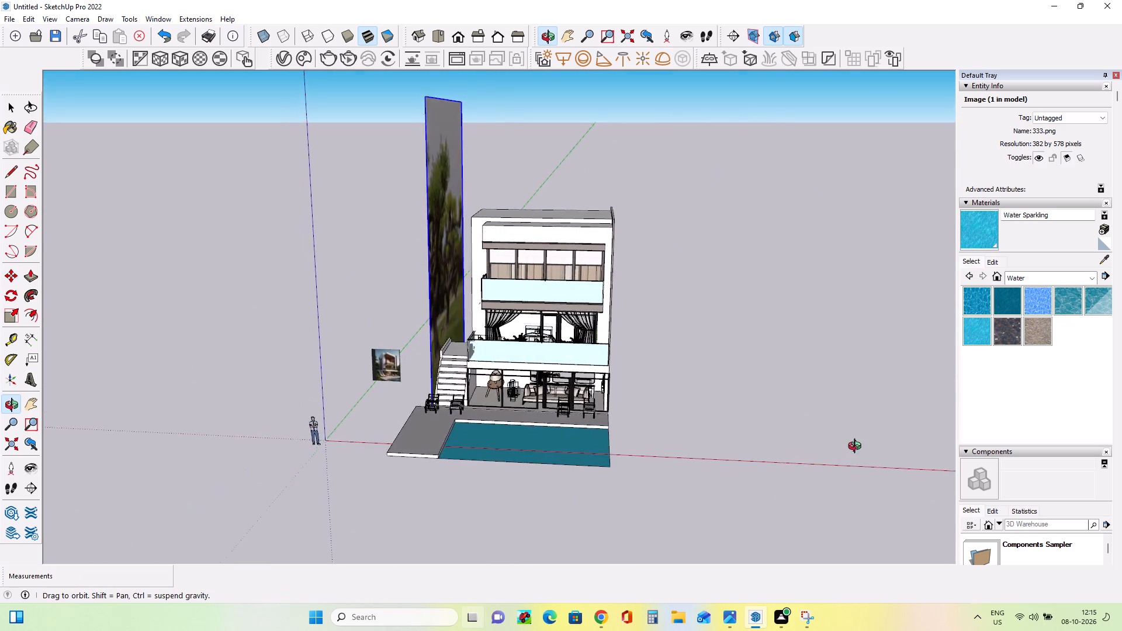
middle_click_drag(857, 448, 861, 446)
scroll(499, 403, "up", 3)
scroll(618, 414, "up", 1)
middle_click_drag(618, 414, 545, 458)
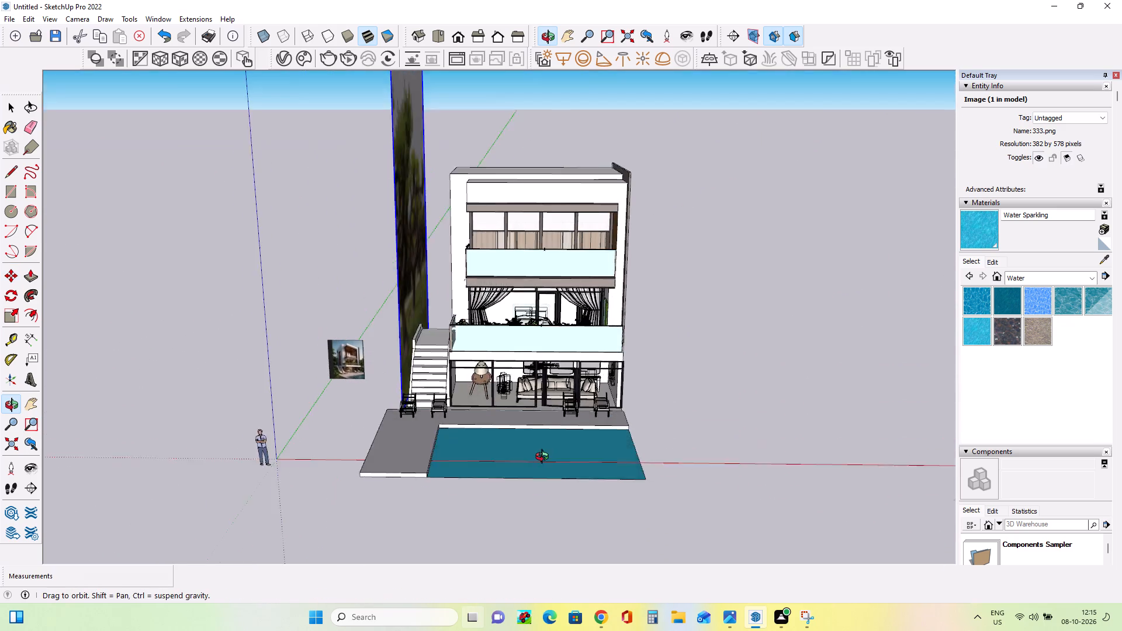
middle_click_drag(545, 458, 529, 477)
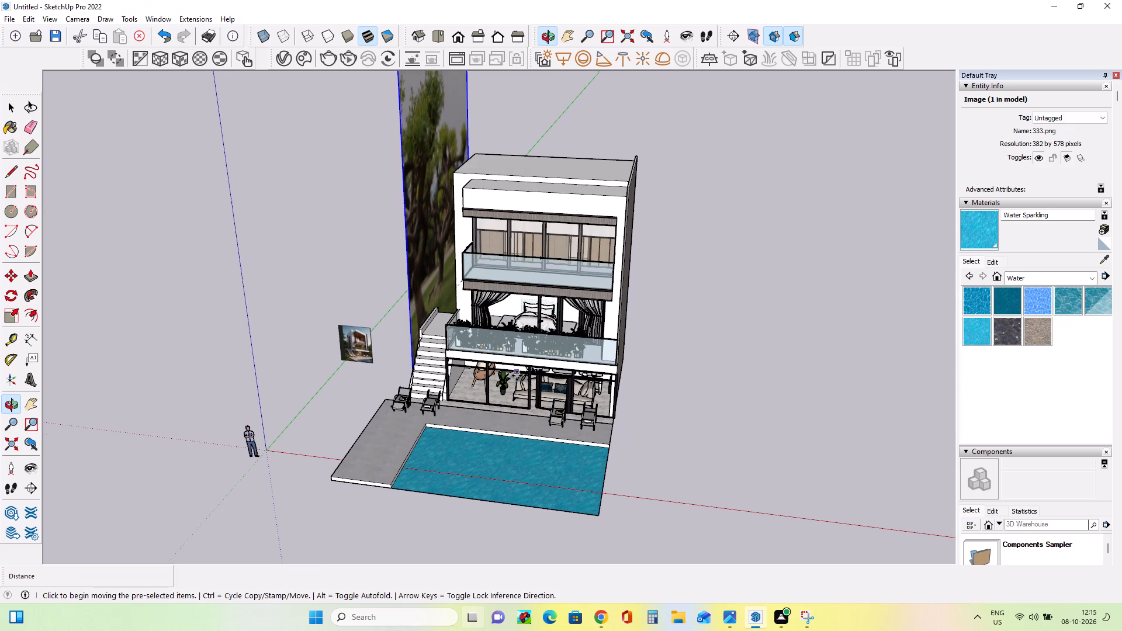
middle_click_drag(516, 376, 517, 316)
scroll(408, 335, "up", 6)
left_click(408, 335)
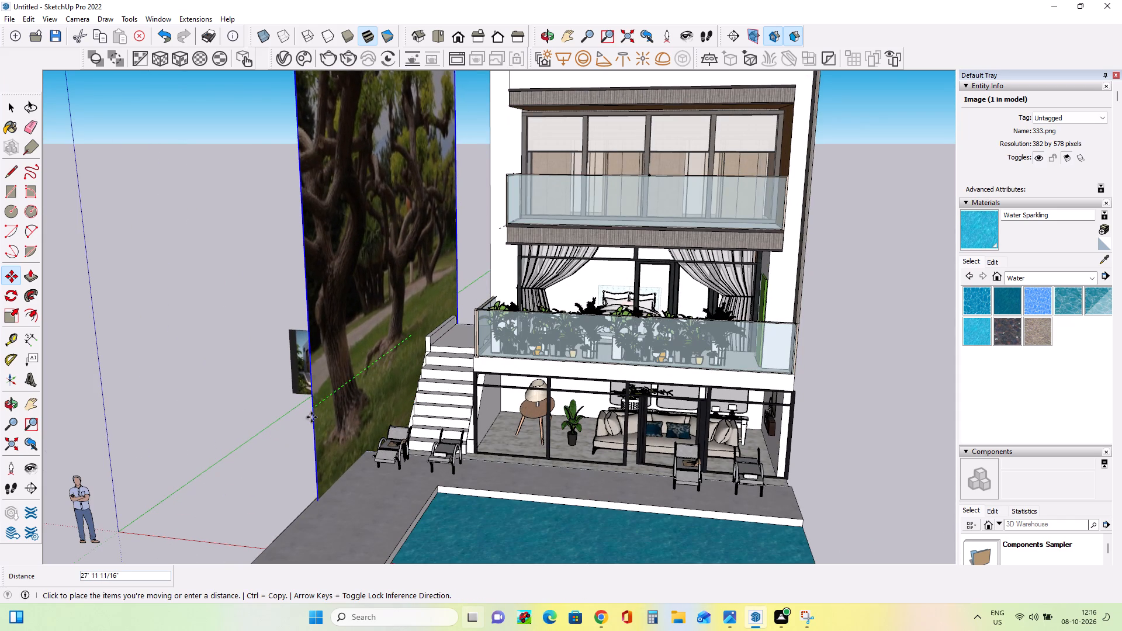
left_click(311, 417)
Examine the tree image's placement beside the stairs, front facade and pool terrace from several angles.
middle_click_drag(449, 469, 532, 480)
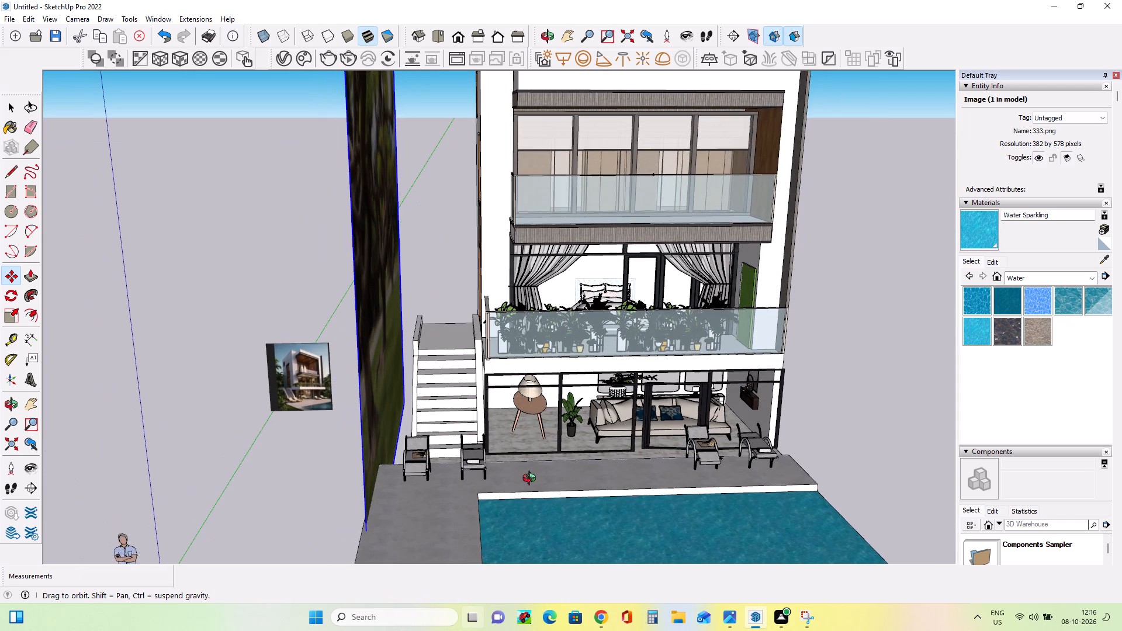
middle_click_drag(532, 480, 512, 421)
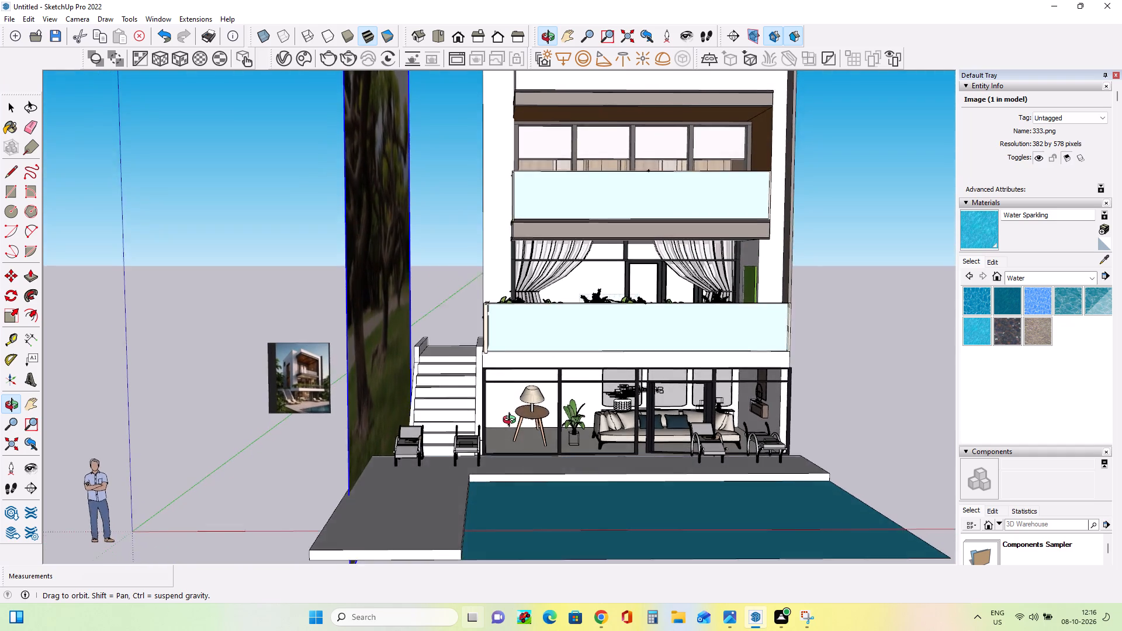
middle_click_drag(512, 421, 613, 494)
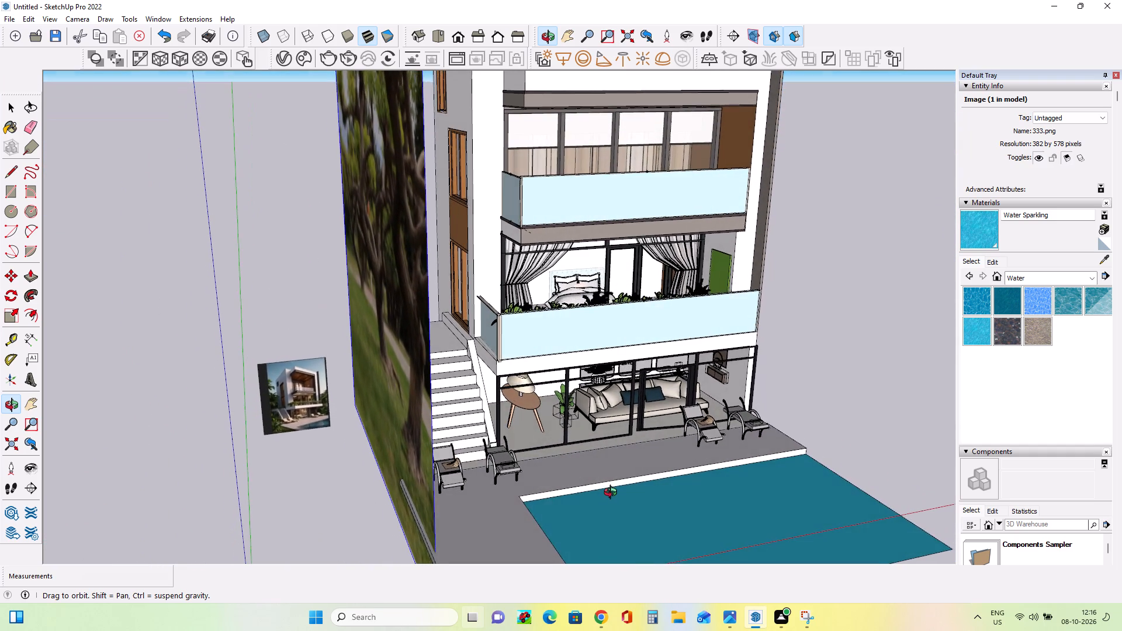
middle_click_drag(613, 494, 612, 500)
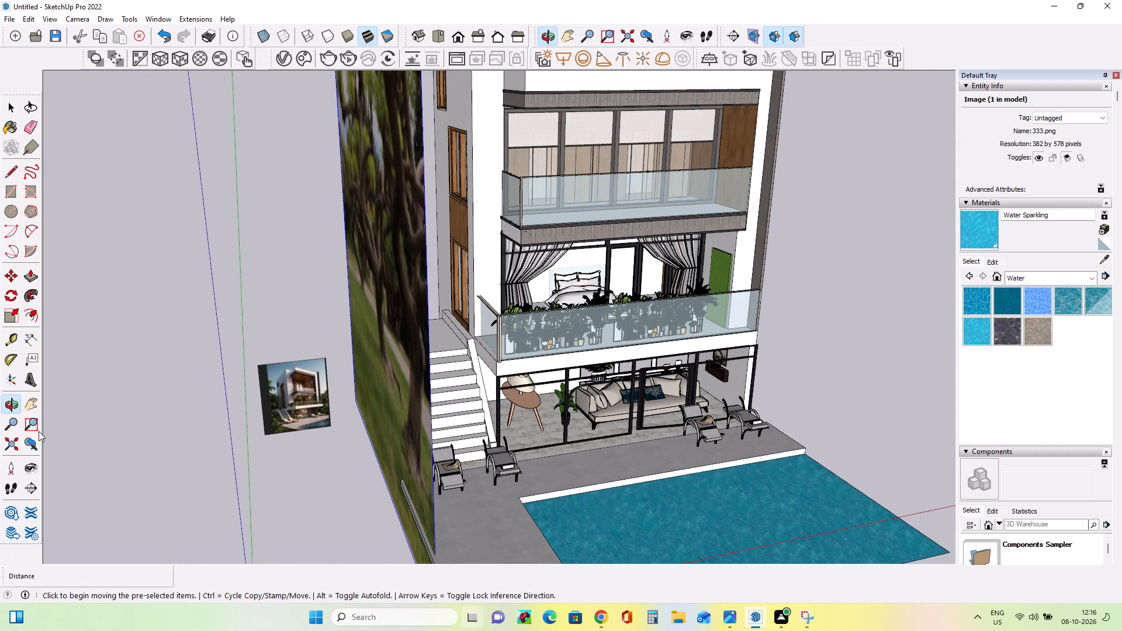
left_click(30, 403)
left_click_drag(400, 398, 344, 483)
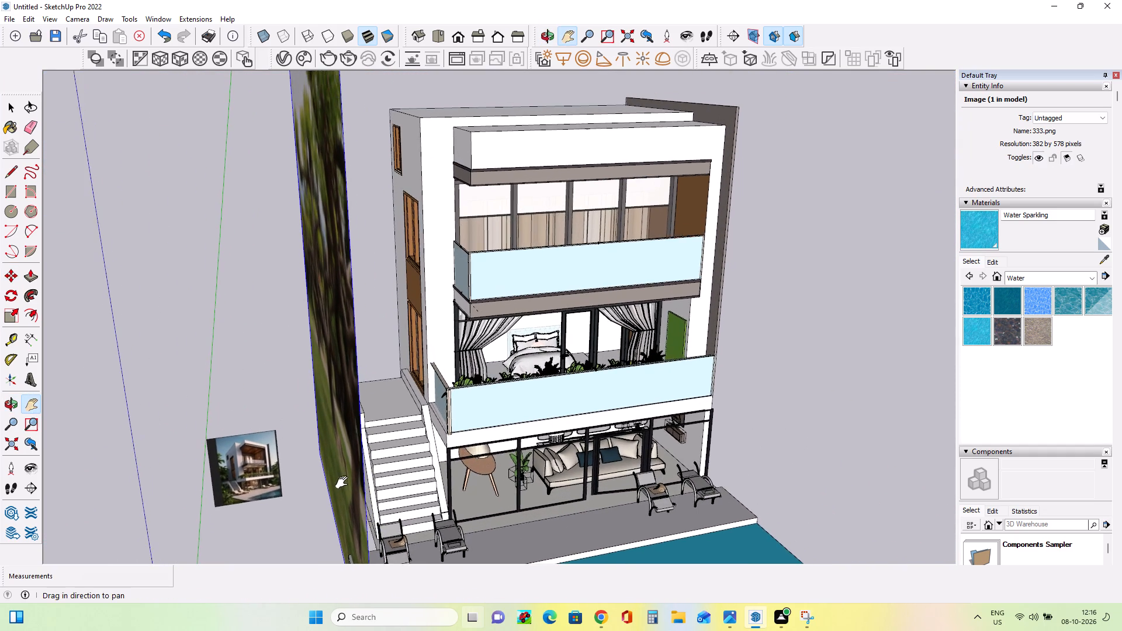
left_click_drag(344, 483, 336, 419)
middle_click_drag(512, 483, 508, 448)
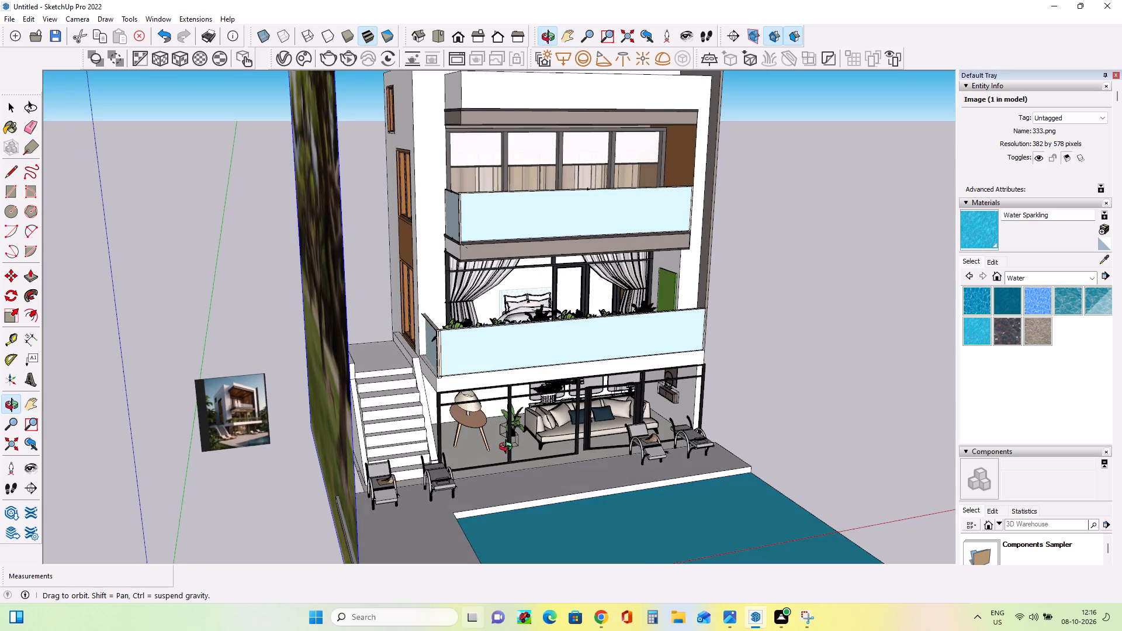
middle_click_drag(508, 448, 505, 444)
left_click_drag(484, 398, 475, 439)
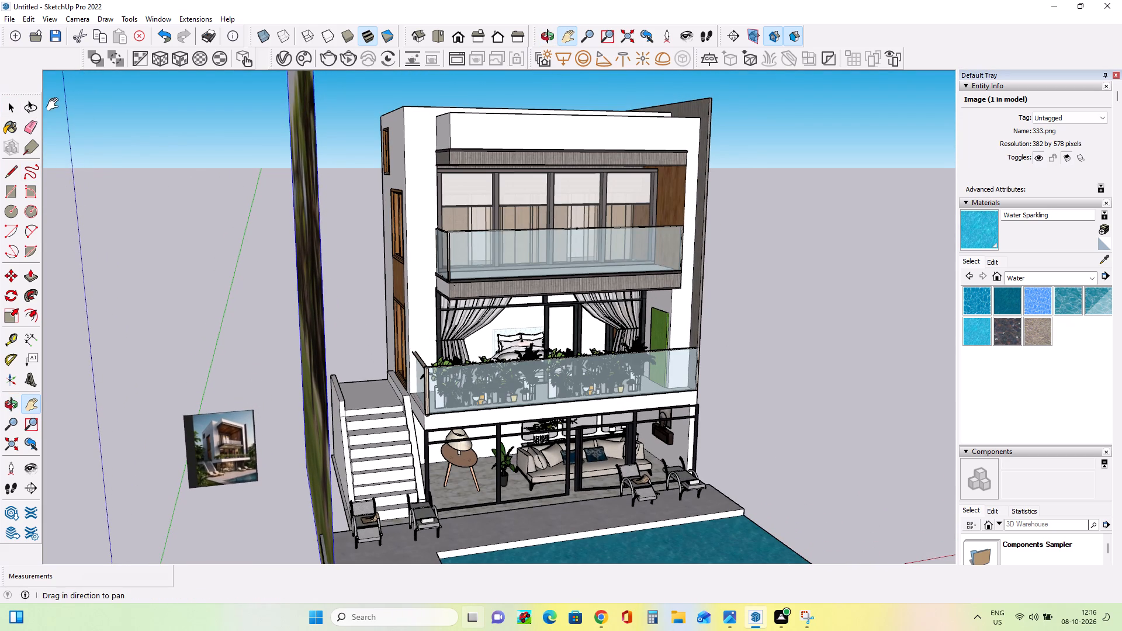
Import image 222 and place it upright beyond the side of the house opposite the stairs, about 3' 3" high.
left_click(6, 20)
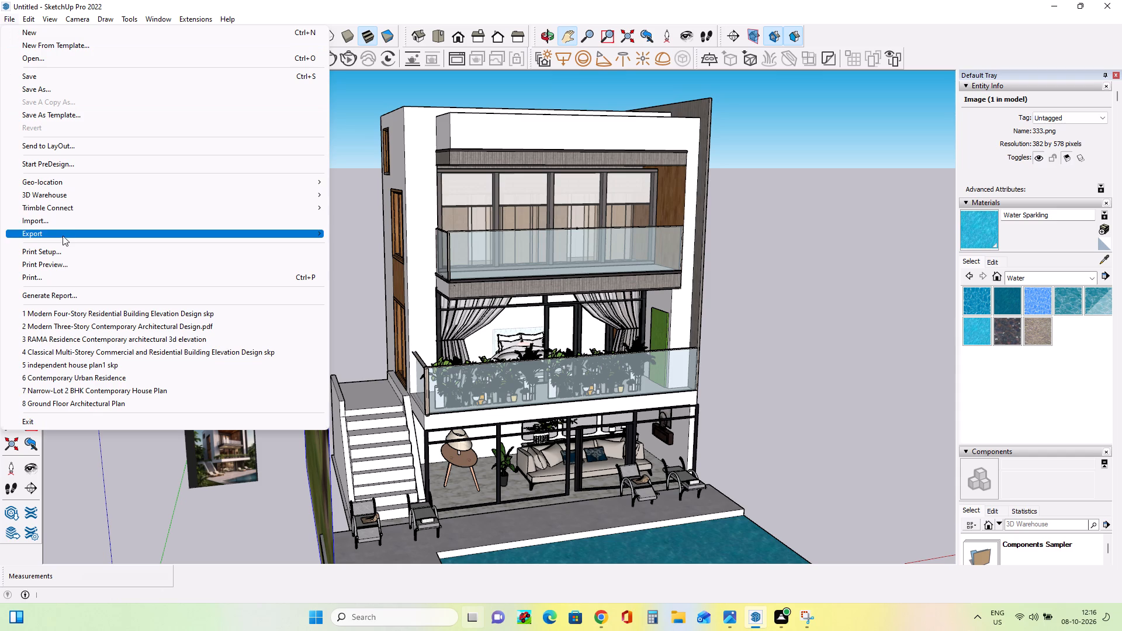
left_click(61, 223)
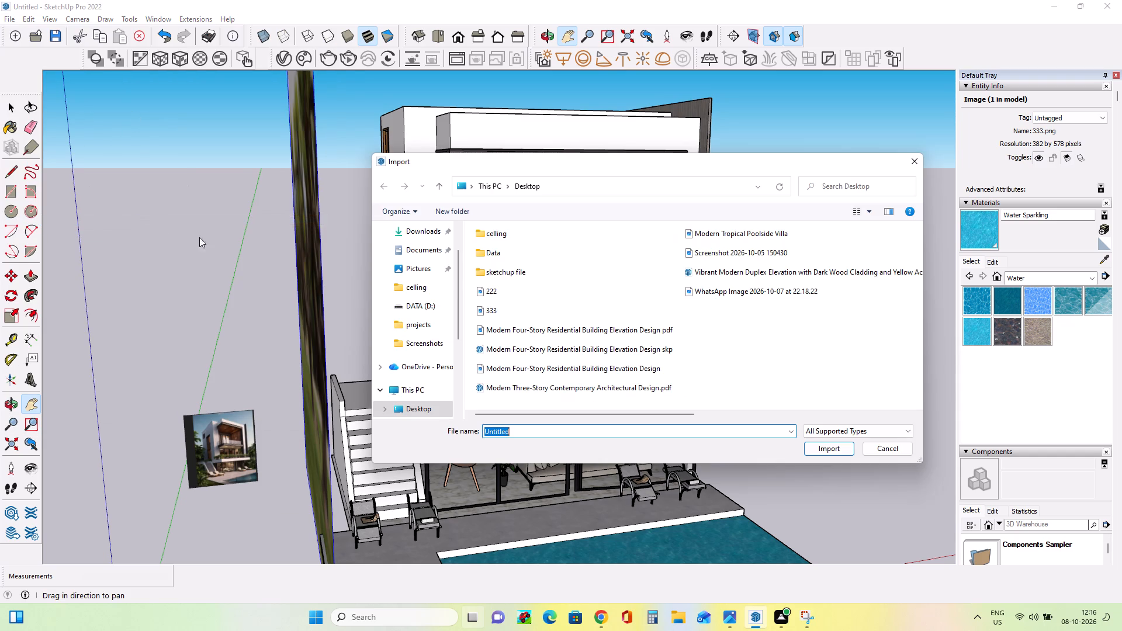
left_click(510, 299)
left_click(829, 490)
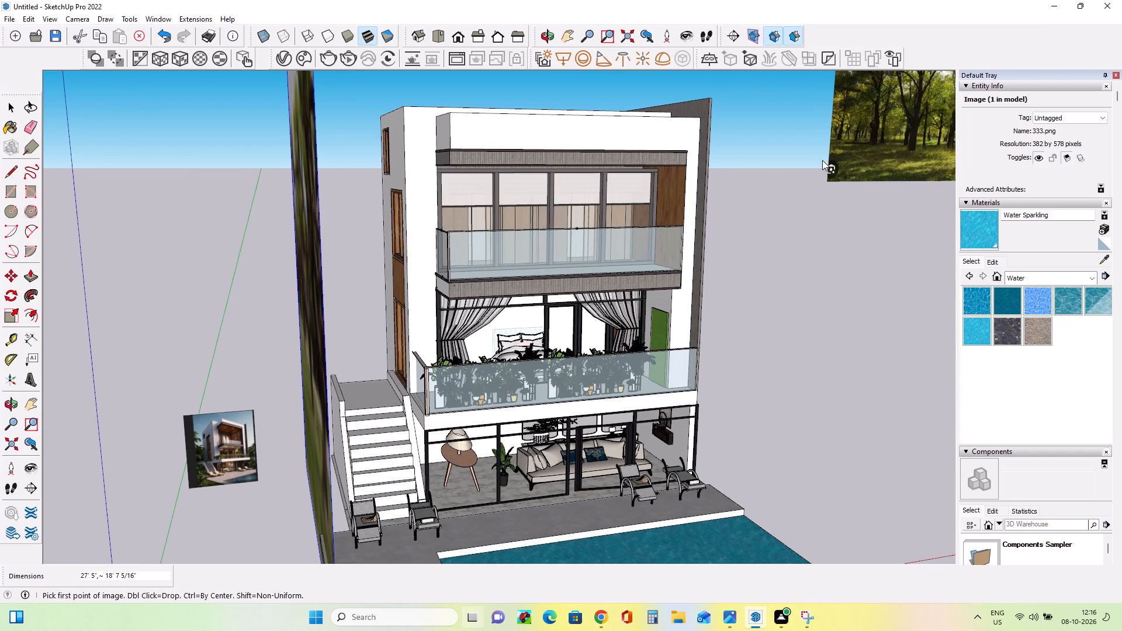
left_click(822, 160)
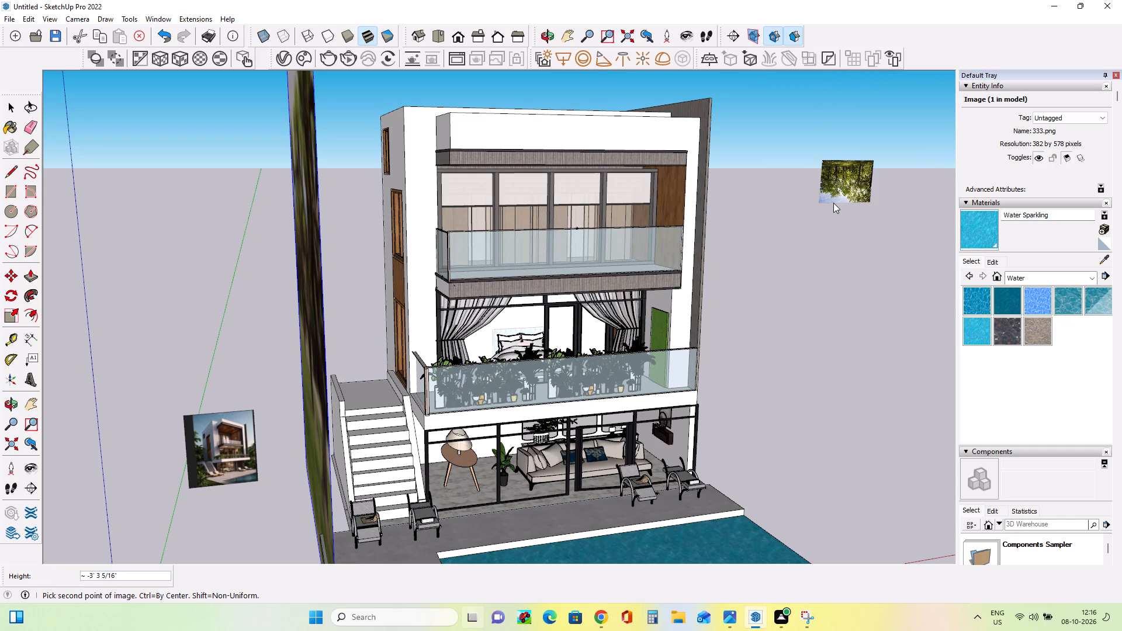
left_click(833, 203)
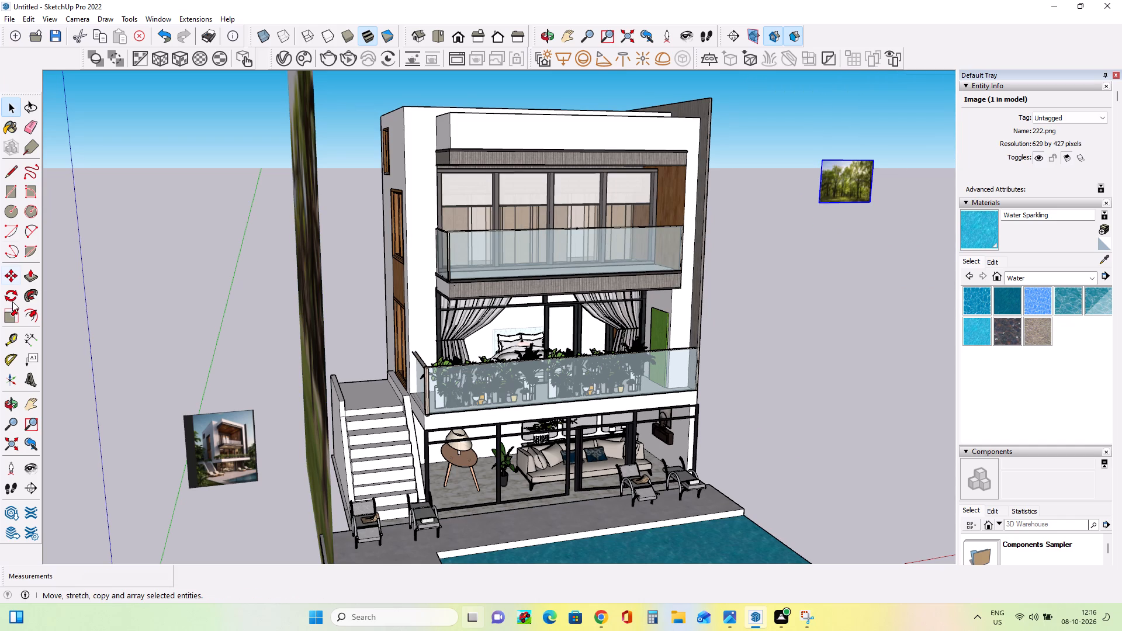
Rotate the imported forest image 90 degrees about the vertical axis.
left_click(12, 300)
left_click(847, 261)
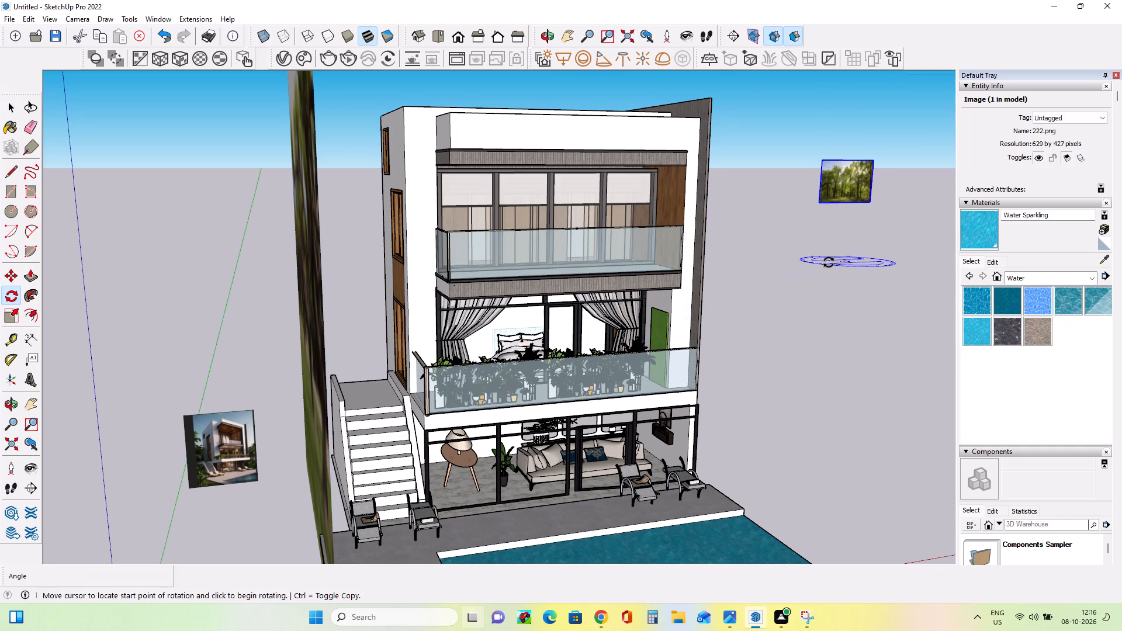
left_click(792, 231)
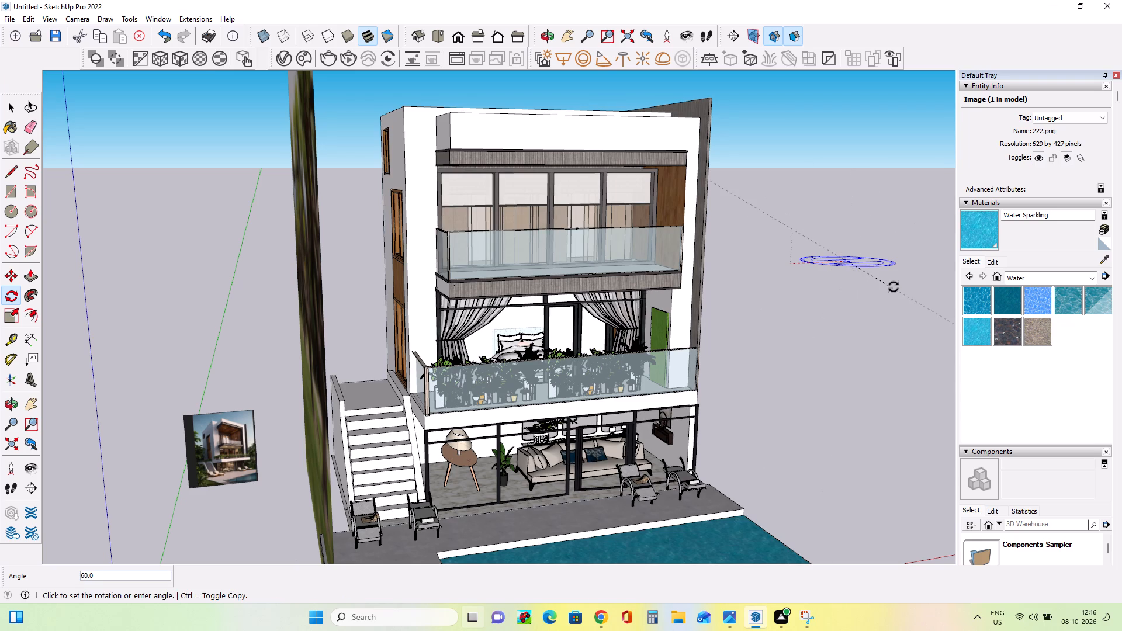
scroll(858, 279, "down", 14)
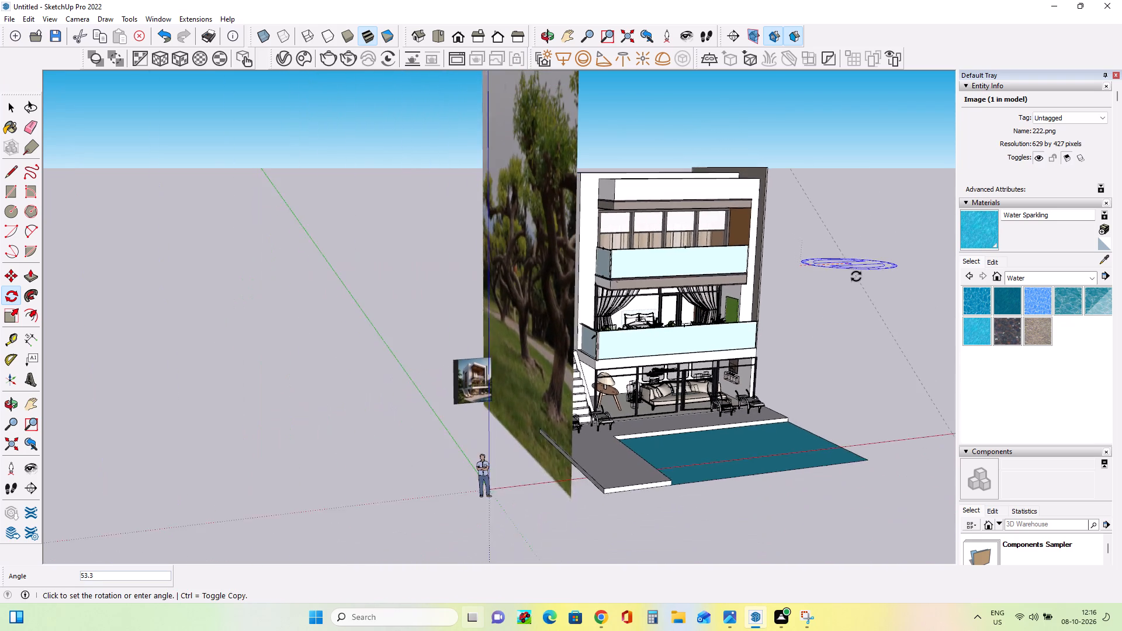
scroll(856, 276, "down", 2)
middle_click(878, 277)
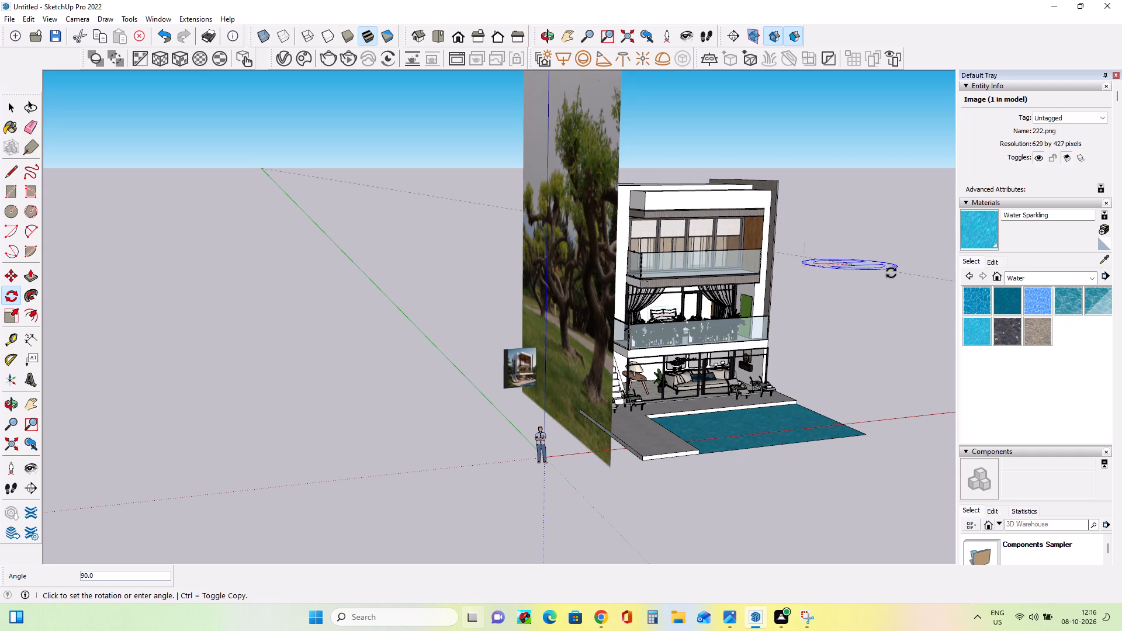
left_click(891, 273)
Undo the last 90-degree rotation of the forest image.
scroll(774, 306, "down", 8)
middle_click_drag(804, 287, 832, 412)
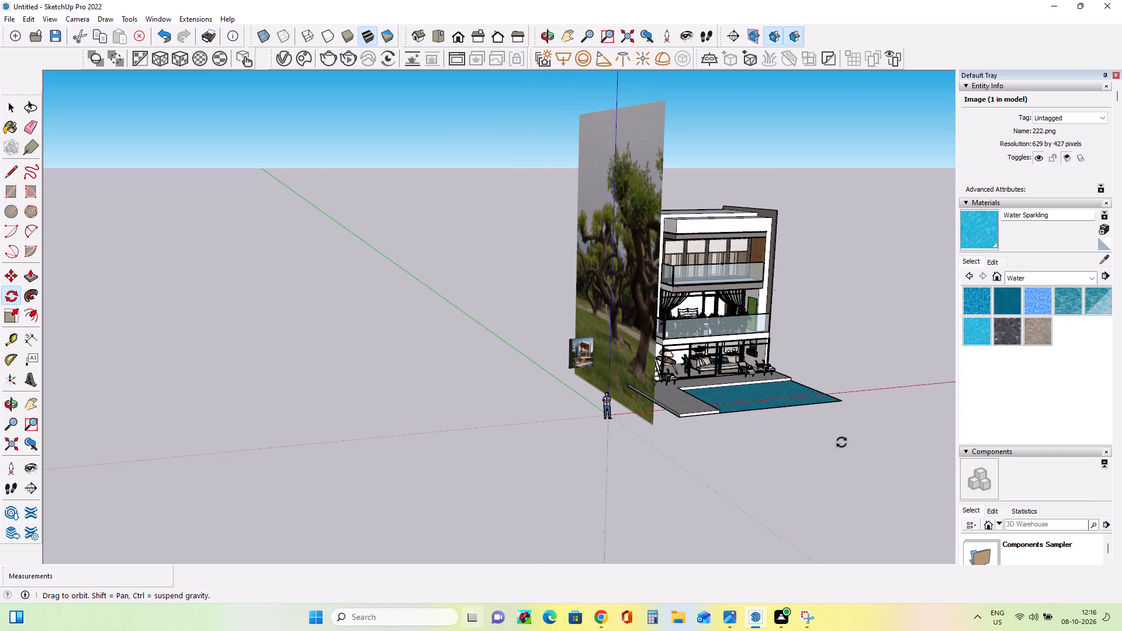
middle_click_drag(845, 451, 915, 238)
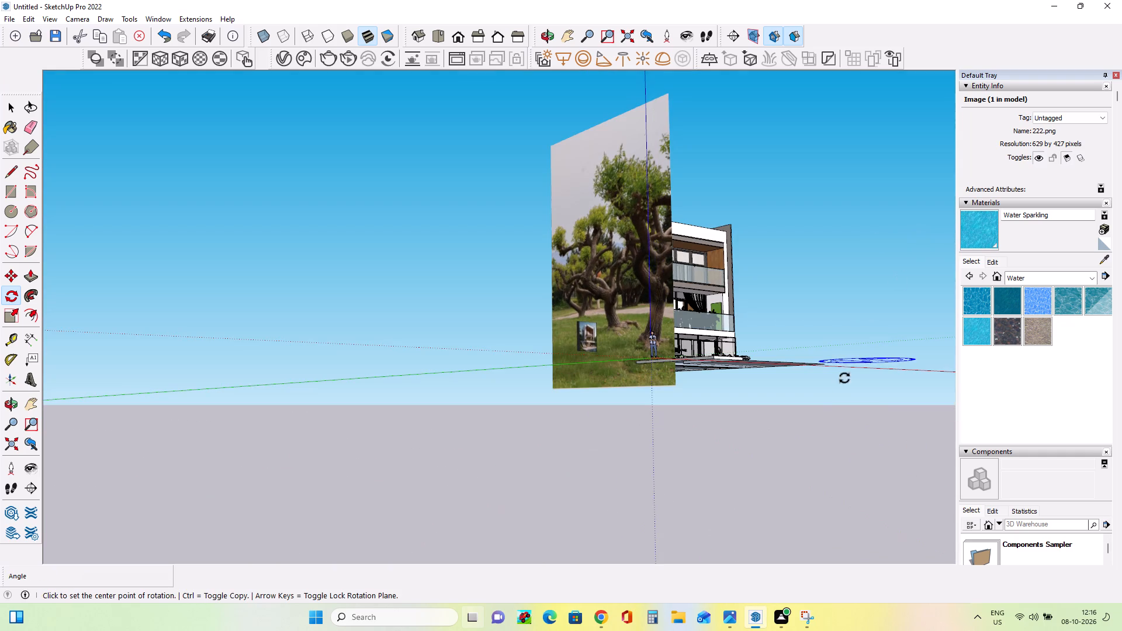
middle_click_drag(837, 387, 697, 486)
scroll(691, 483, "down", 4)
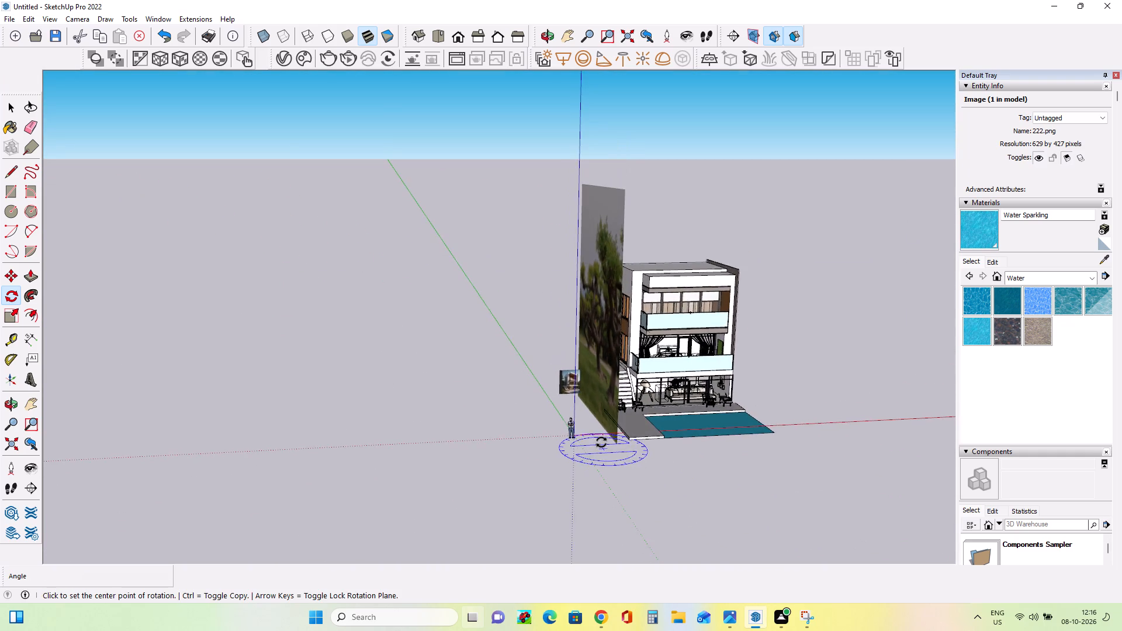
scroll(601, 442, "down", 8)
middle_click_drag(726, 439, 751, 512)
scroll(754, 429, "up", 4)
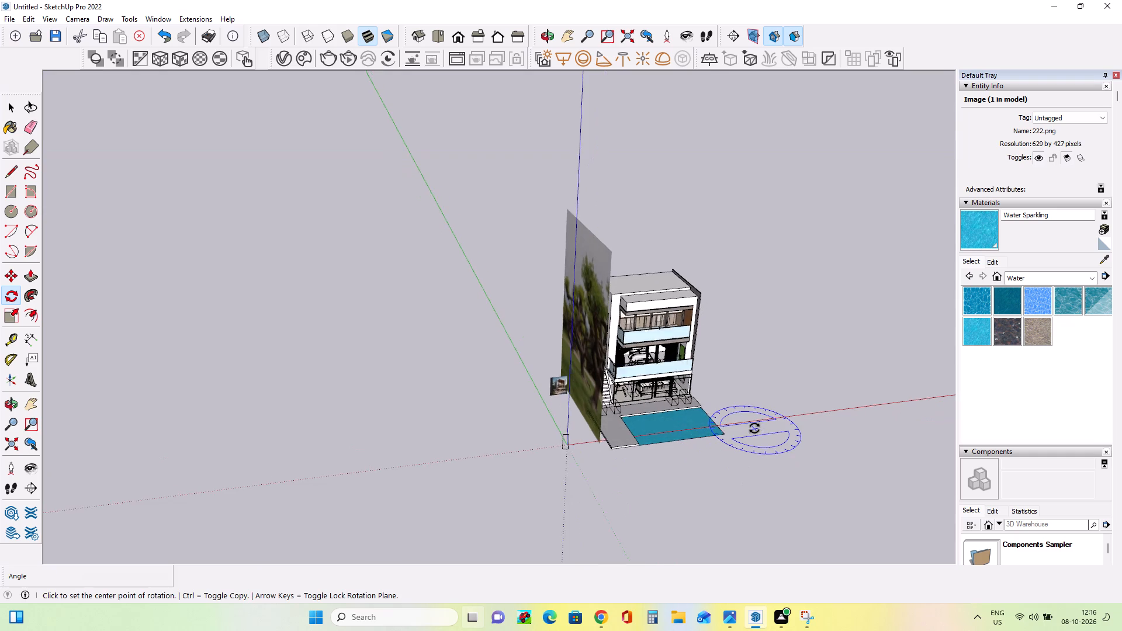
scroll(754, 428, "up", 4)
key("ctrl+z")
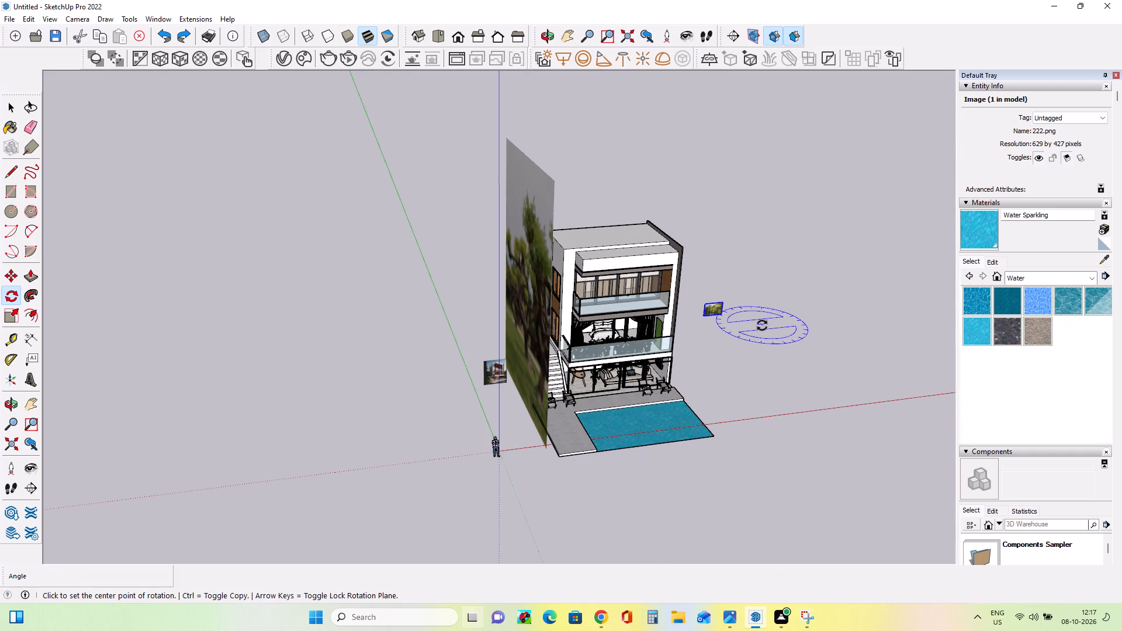
Rotate the forest image 90 degrees about a vertical axis, centred beyond the house side opposite the stairs.
left_click(762, 325)
left_click(718, 334)
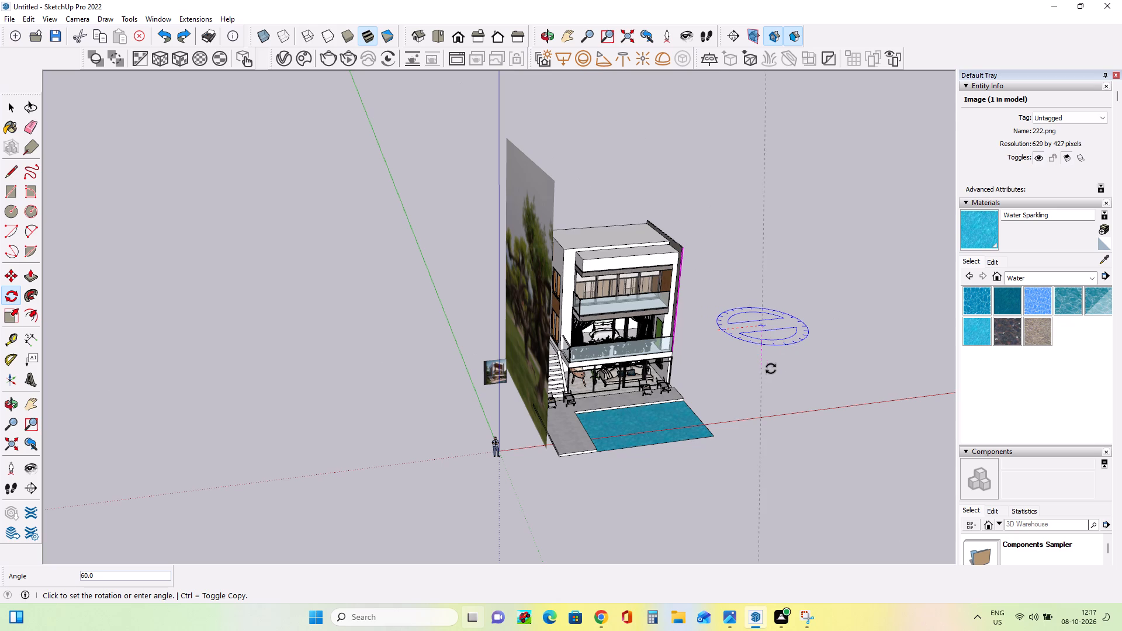
left_click(801, 363)
scroll(643, 364, "down", 3)
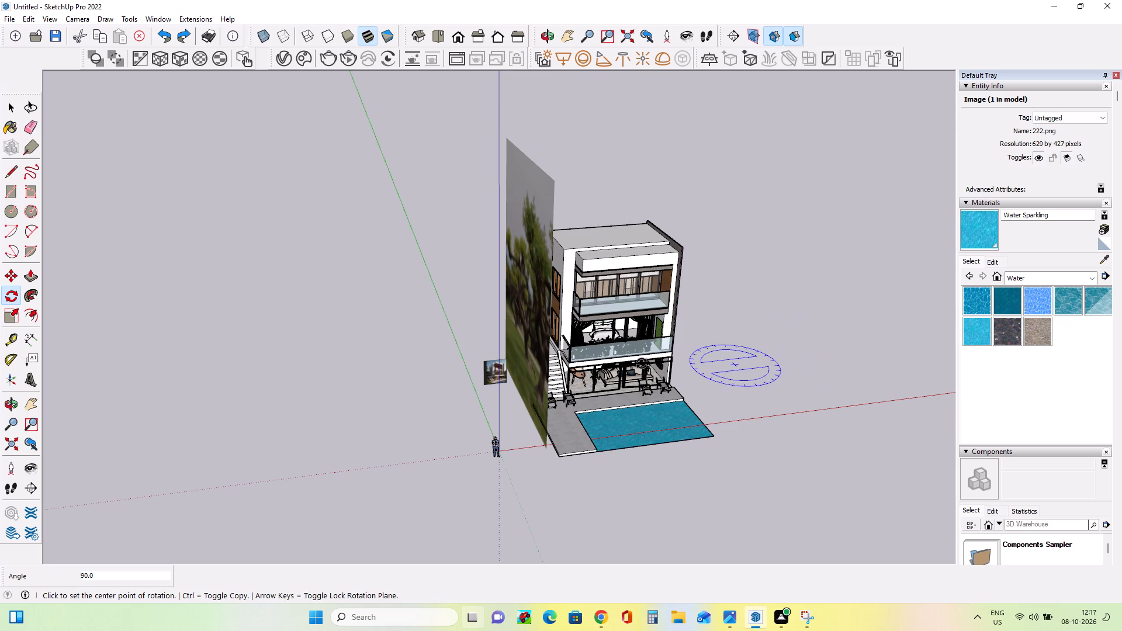
scroll(642, 363, "down", 18)
scroll(651, 381, "down", 15)
scroll(619, 341, "down", 8)
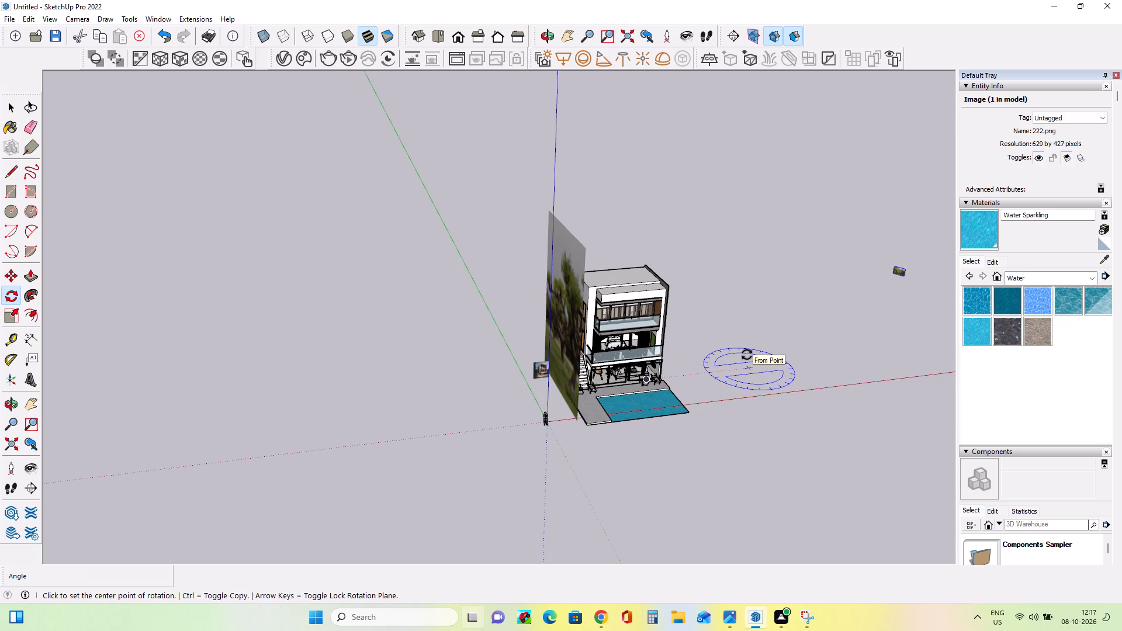
Rotate the forest image by about another 21.7 degrees around the vertical axis.
left_click(906, 297)
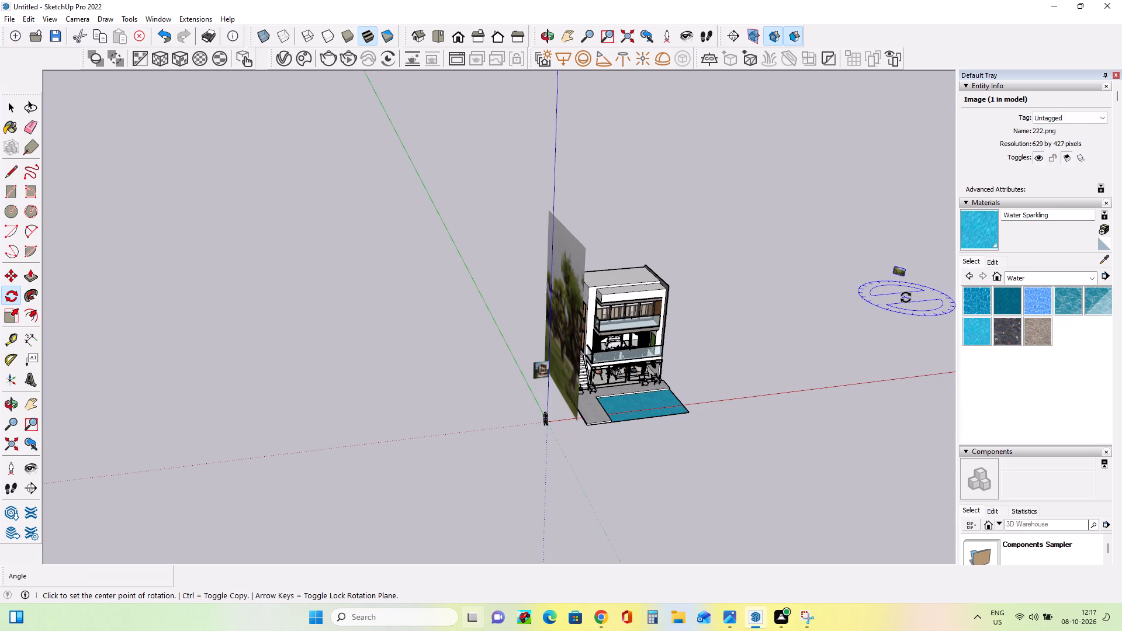
left_click(839, 306)
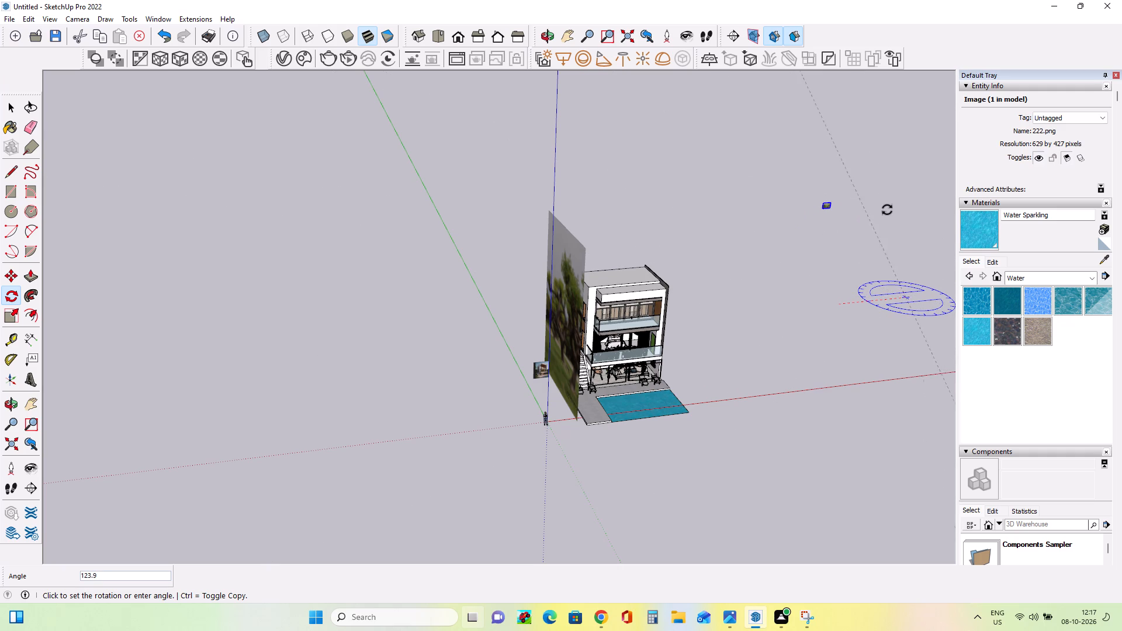
left_click(815, 290)
Move the forest image about 124' toward the house, to the side opposite the stairs.
scroll(877, 292, "up", 3)
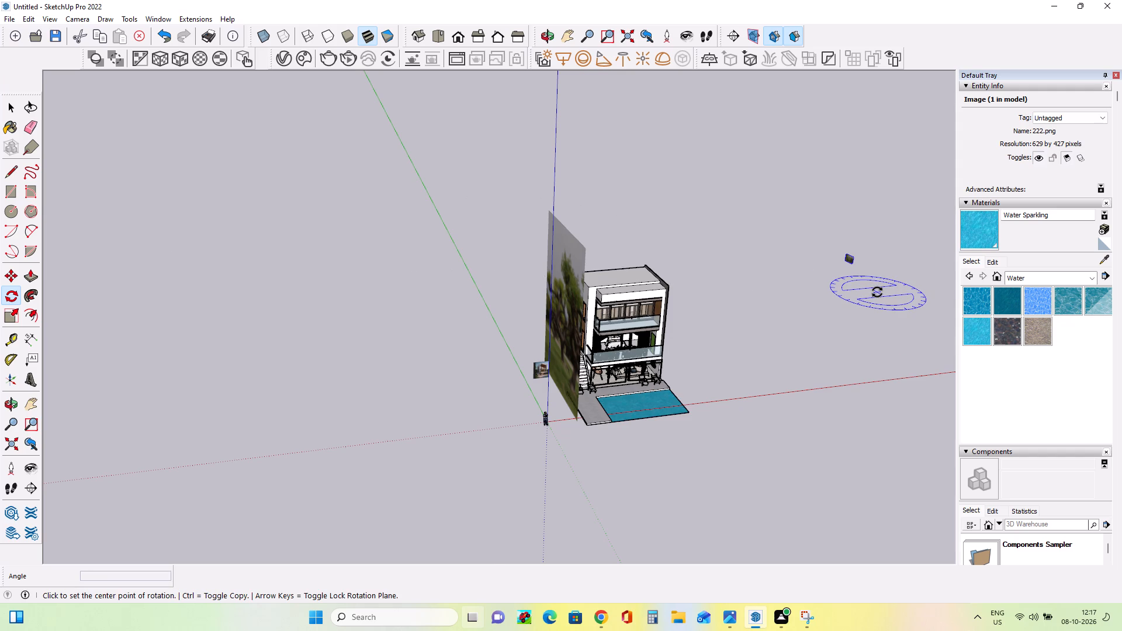
scroll(877, 292, "up", 11)
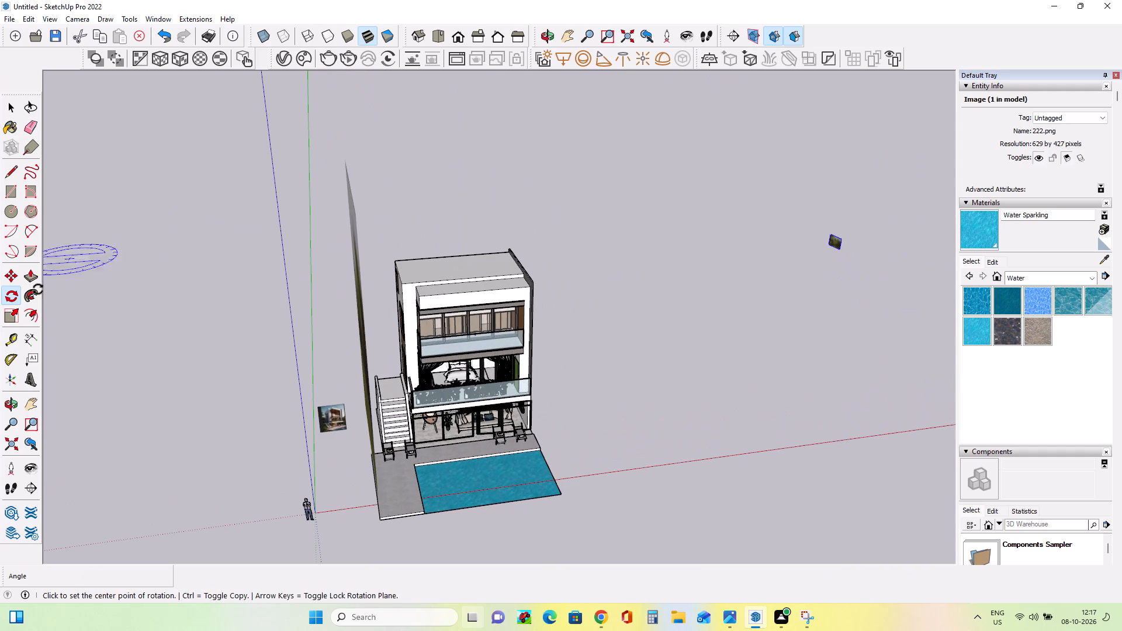
left_click(10, 273)
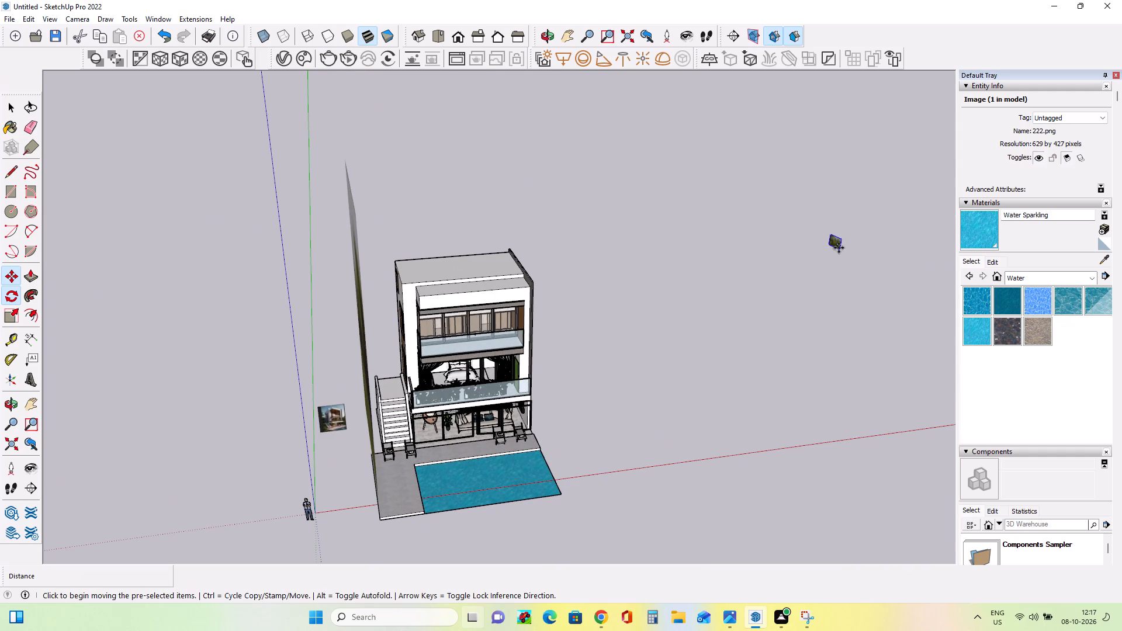
left_click(840, 249)
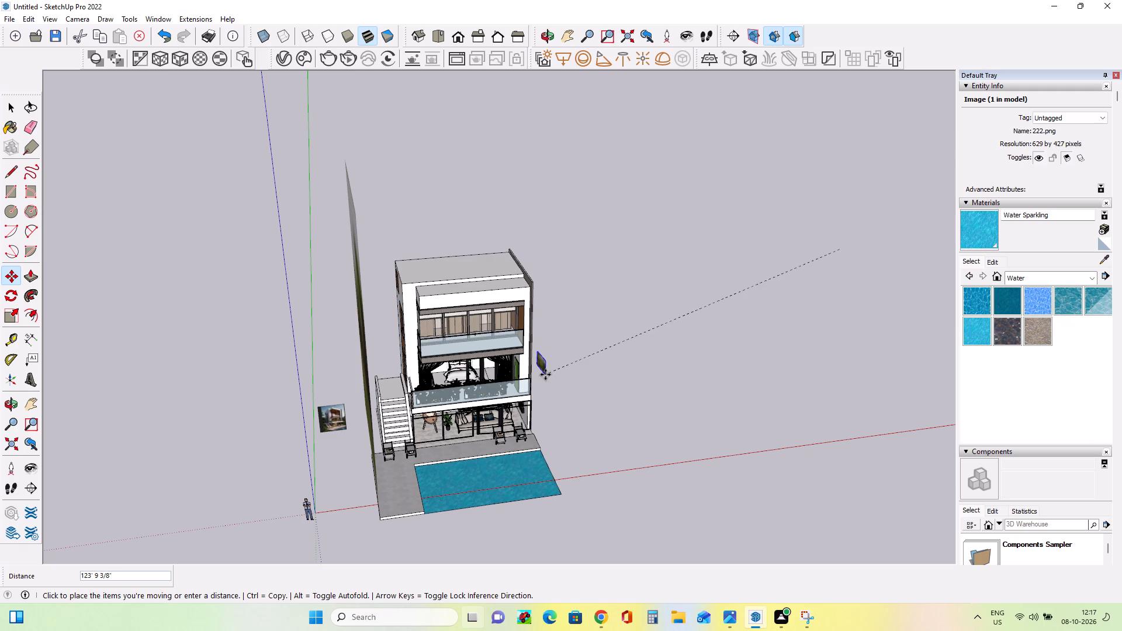
left_click(545, 375)
Scale the forest image up uniformly from its corner by a factor of about 8.5.
scroll(543, 394, "up", 12)
scroll(543, 393, "down", 1)
scroll(543, 393, "up", 7)
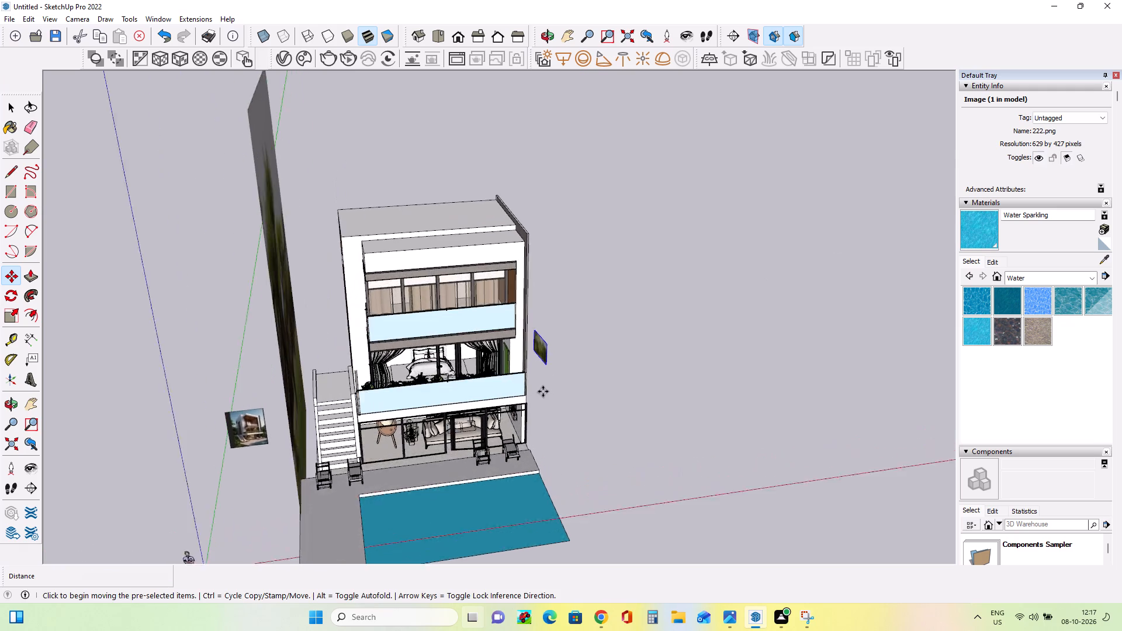
scroll(543, 391, "up", 4)
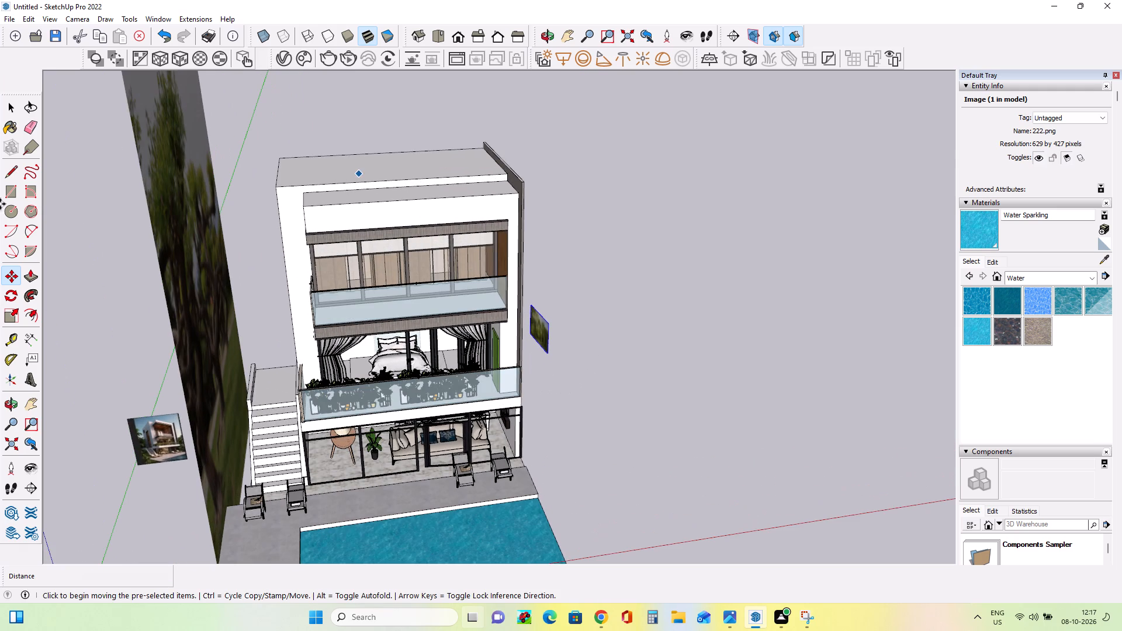
left_click(10, 317)
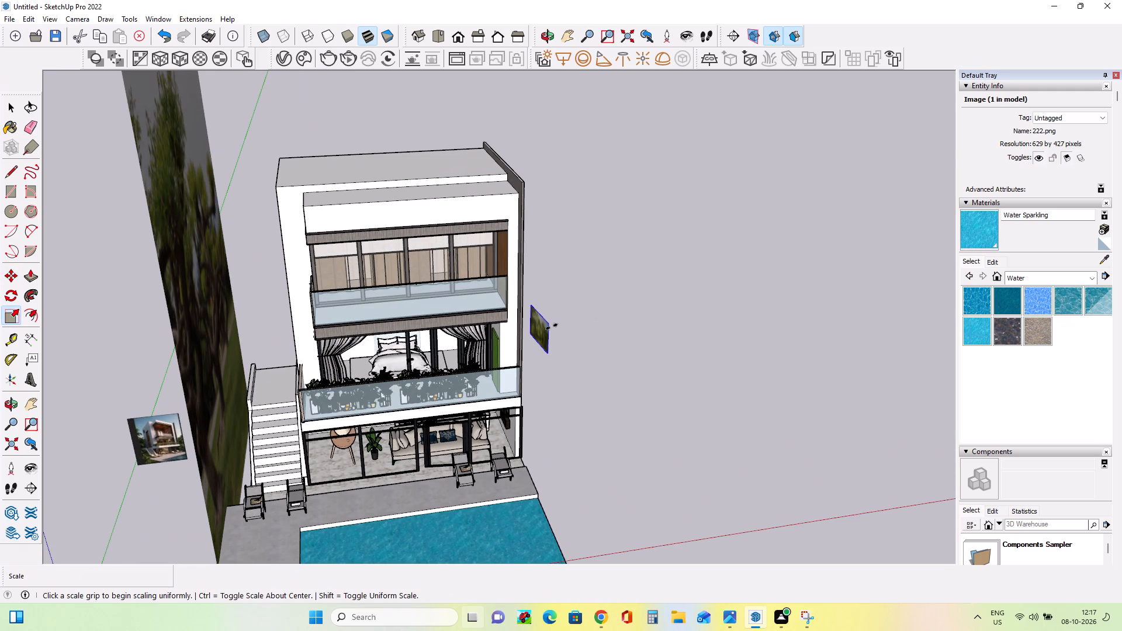
left_click(552, 327)
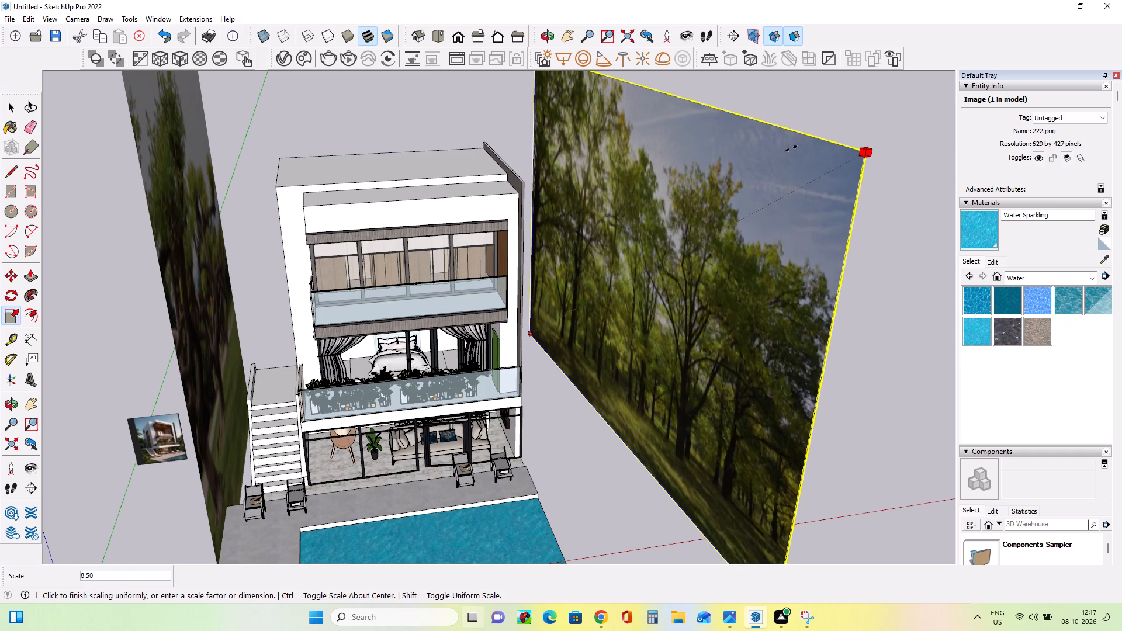
left_click(791, 148)
Move the forest image by its lower corner so it appears at ground-floor level beside the house wall opposite the stairs.
middle_click_drag(704, 371, 728, 289)
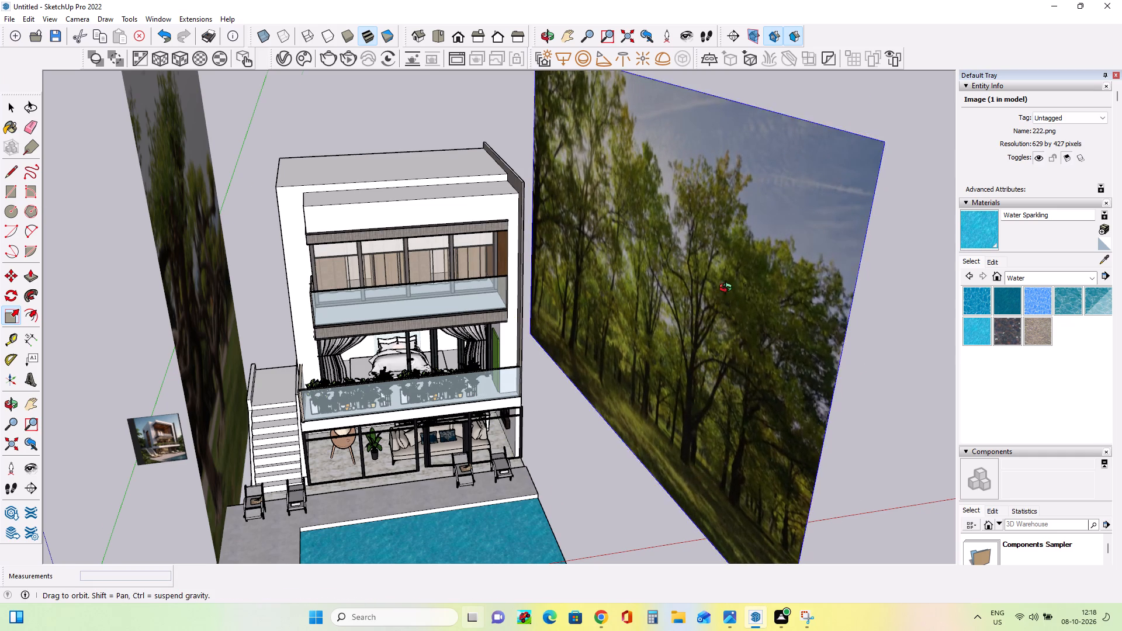
middle_click_drag(728, 289, 743, 266)
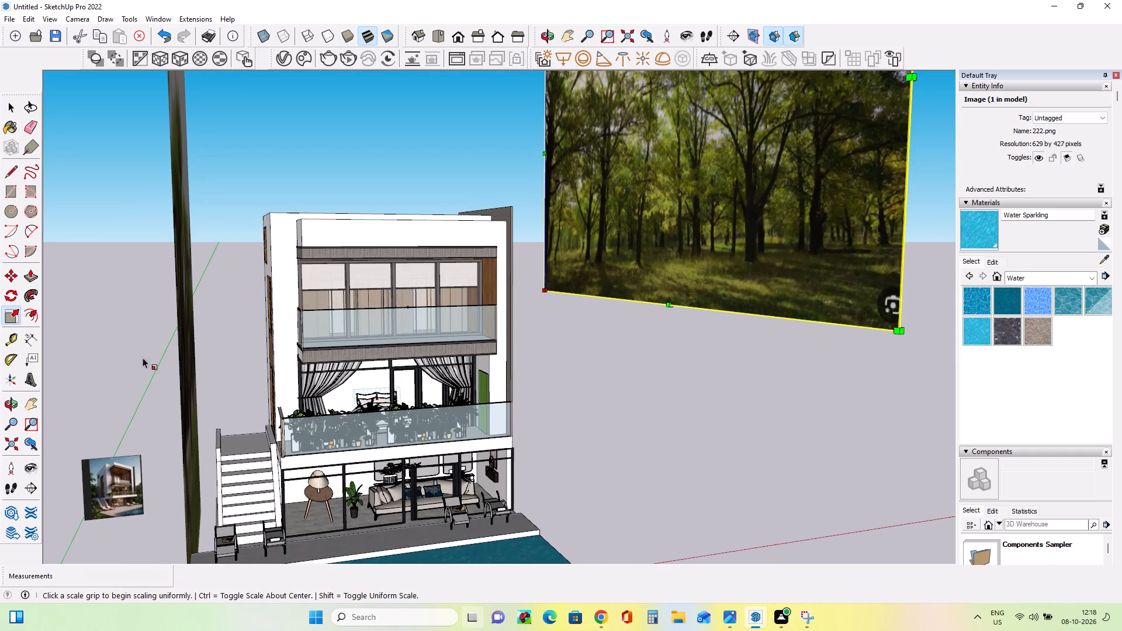
left_click(11, 266)
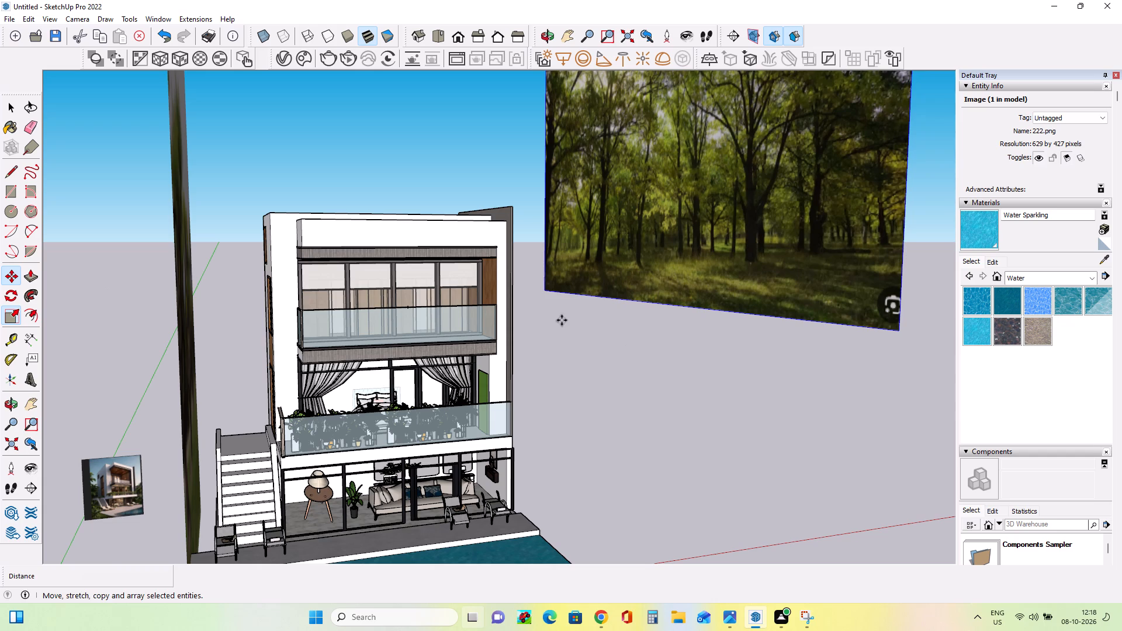
left_click(545, 289)
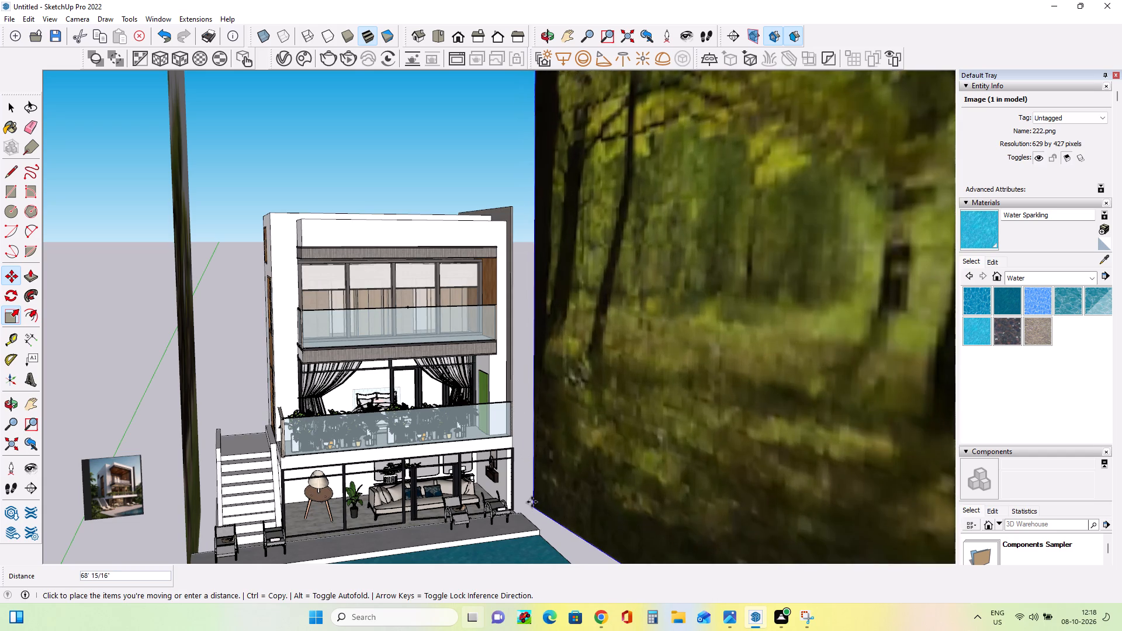
left_click(526, 484)
Scale only the height of the forest image from its top edge to a factor of 0.80.
scroll(525, 483, "down", 9)
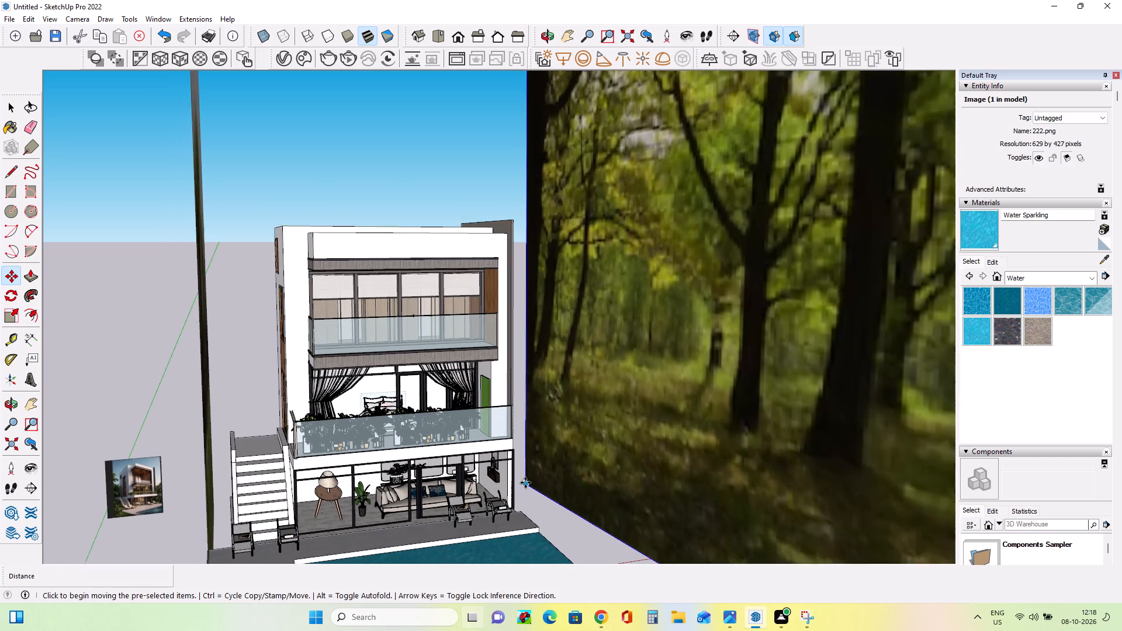
scroll(525, 483, "down", 20)
scroll(525, 483, "down", 7)
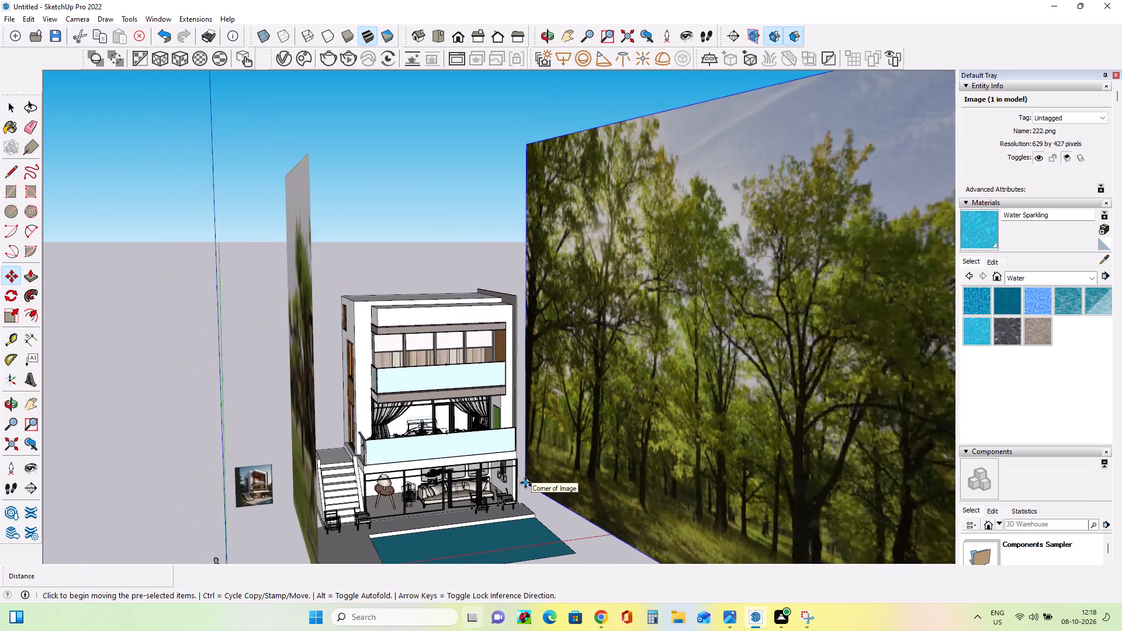
scroll(525, 483, "down", 2)
middle_click_drag(526, 483, 510, 518)
middle_click(504, 524)
middle_click(503, 526)
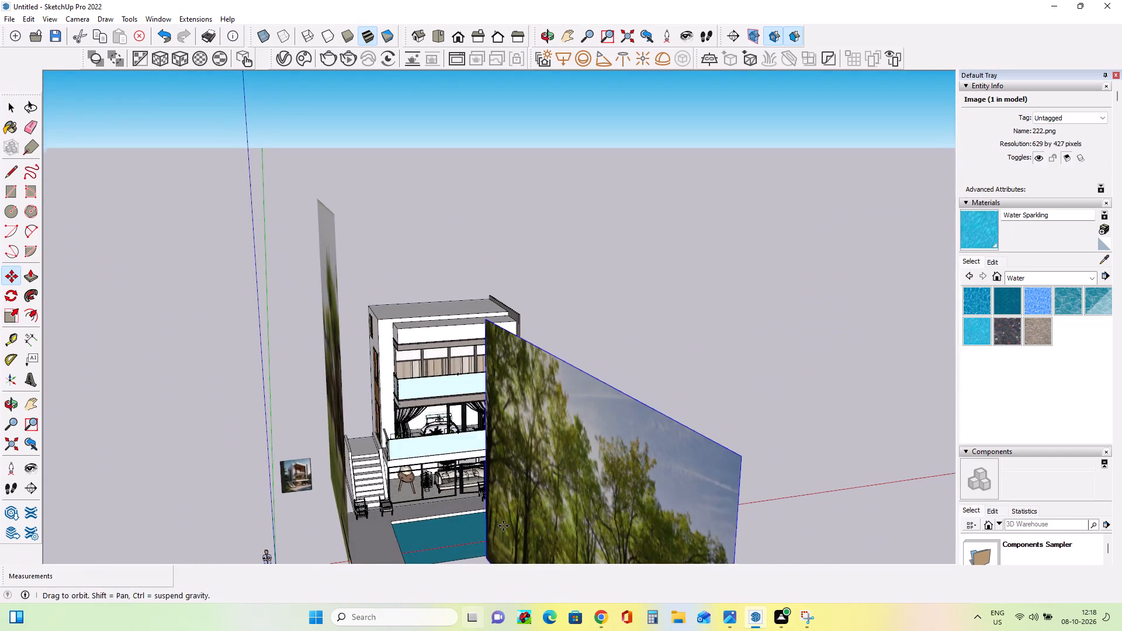
middle_click_drag(508, 515, 531, 481)
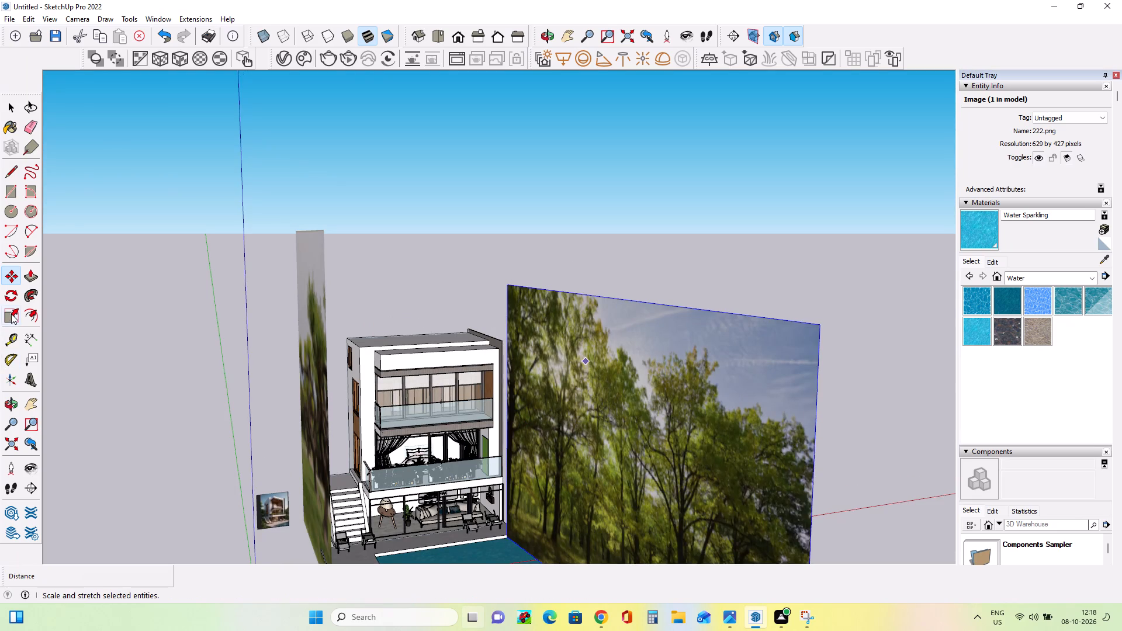
left_click(11, 314)
left_click(622, 296)
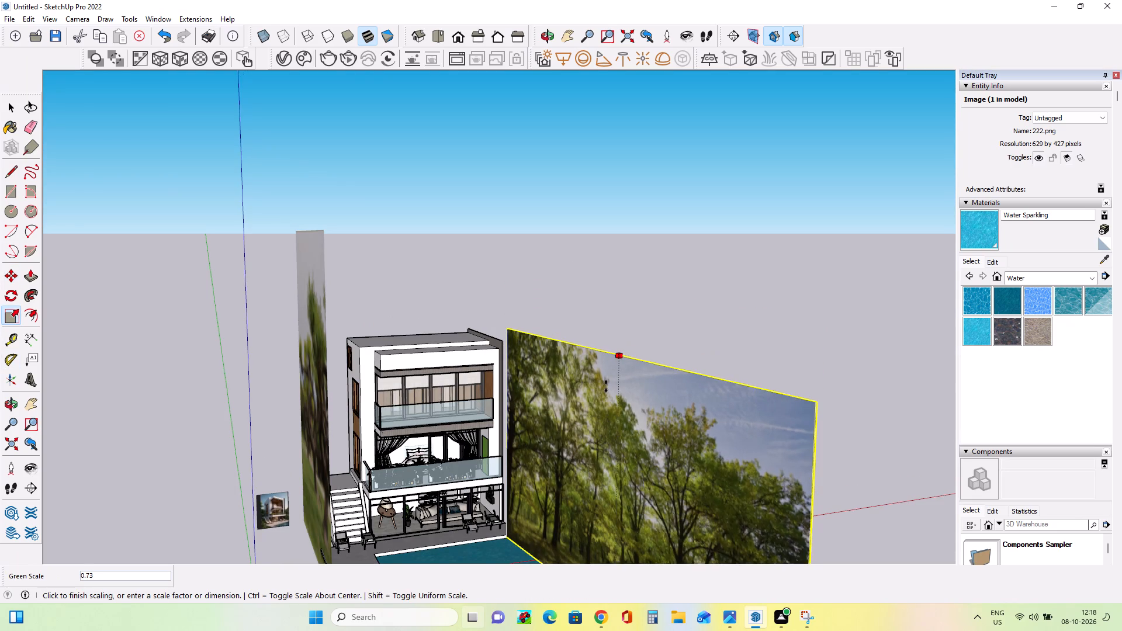
left_click(610, 362)
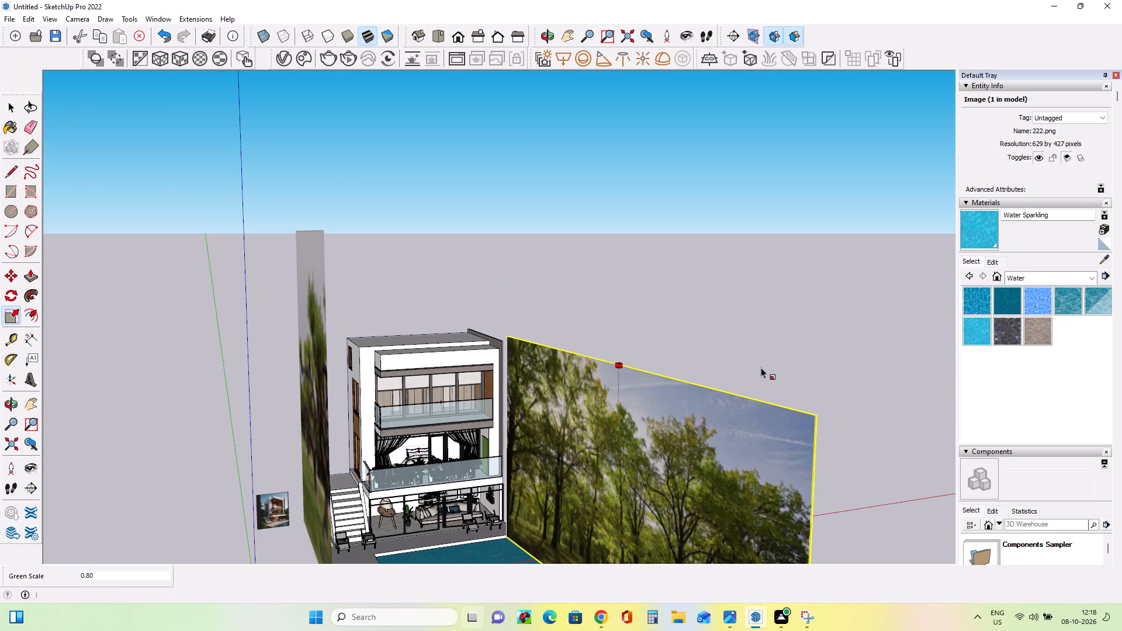
Move the forest image by its lower corner about 91' 7 1/2" along the red axis toward the pool and house.
middle_click_drag(780, 368, 465, 401)
scroll(573, 378, "down", 6)
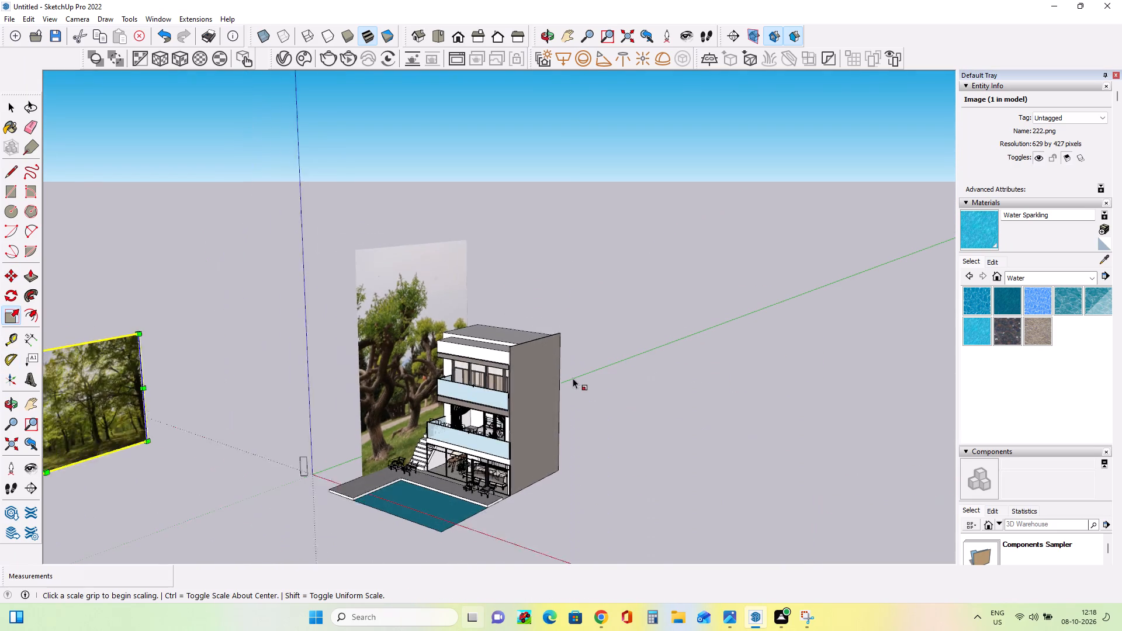
scroll(573, 378, "down", 2)
left_click(10, 278)
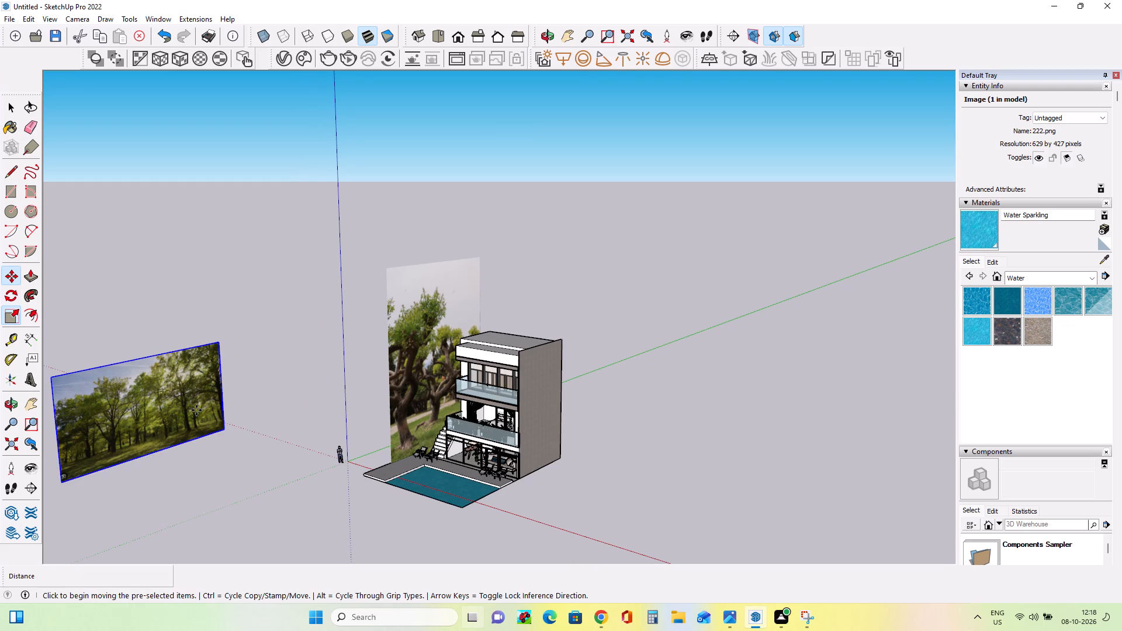
left_click(222, 429)
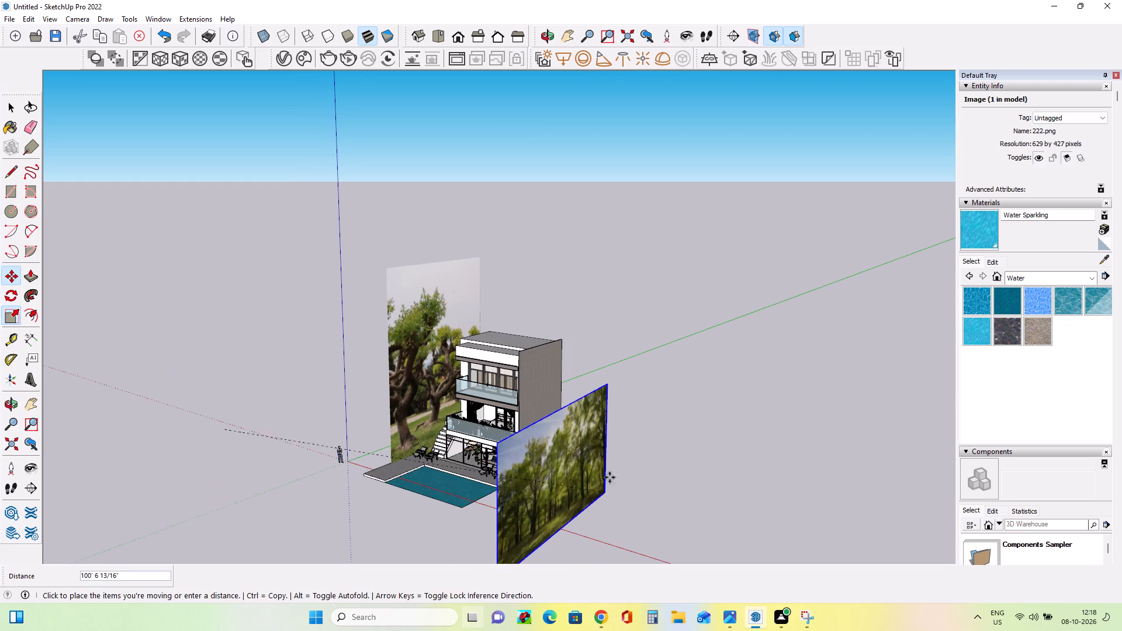
left_click(581, 459)
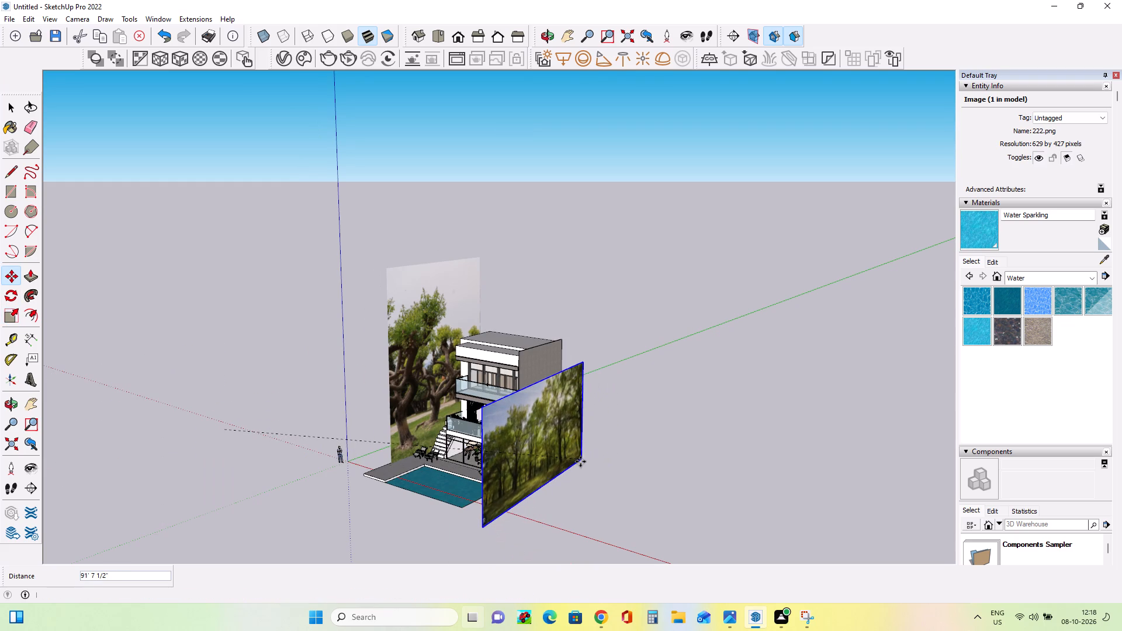
Move the forest image by its lower corner about 71' 10" toward the house's upper front corner.
middle_click_drag(397, 486, 718, 486)
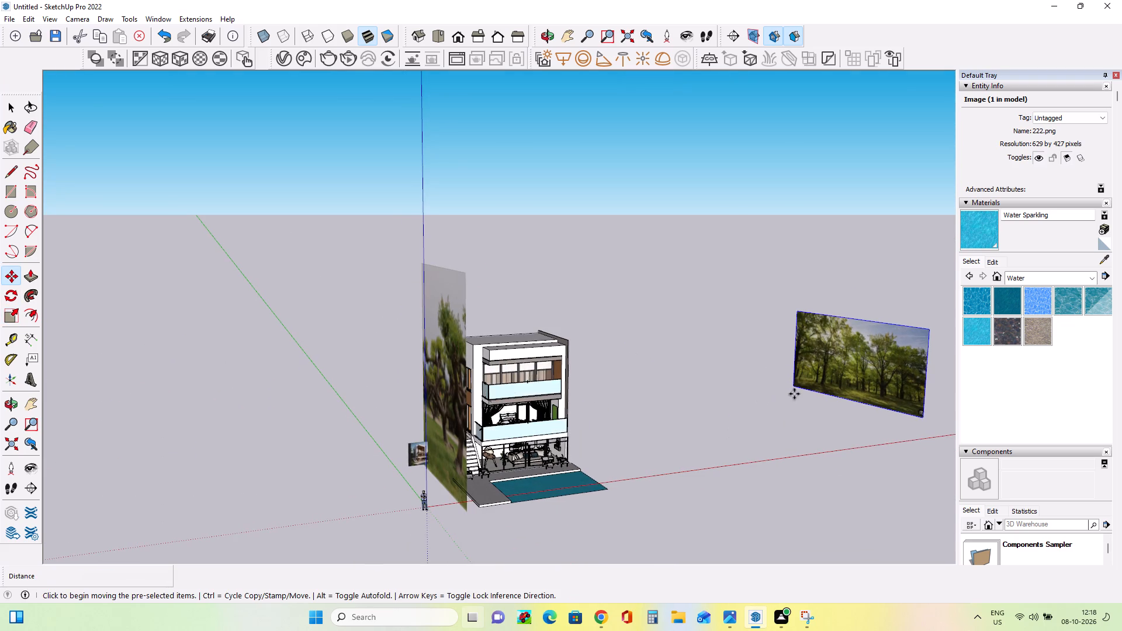
left_click(794, 387)
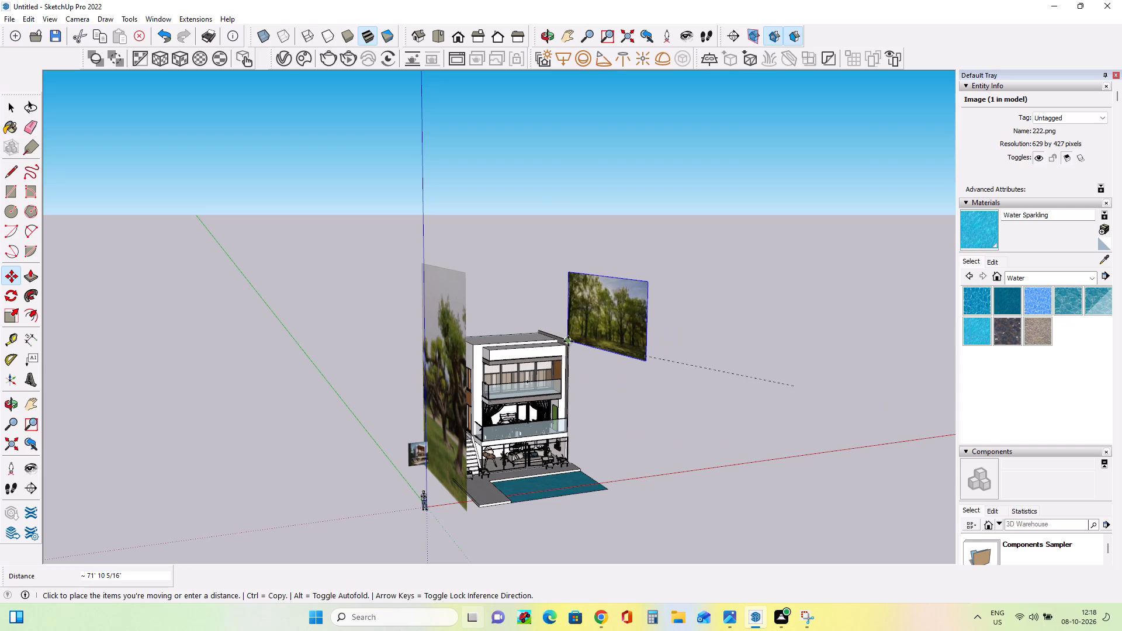
left_click(568, 341)
Bring the forest image down to ground level in front of the house's side wall with moves of about 51' 8 1/4" and 42' 2 1/2".
middle_click_drag(652, 376, 303, 417)
left_click(528, 355)
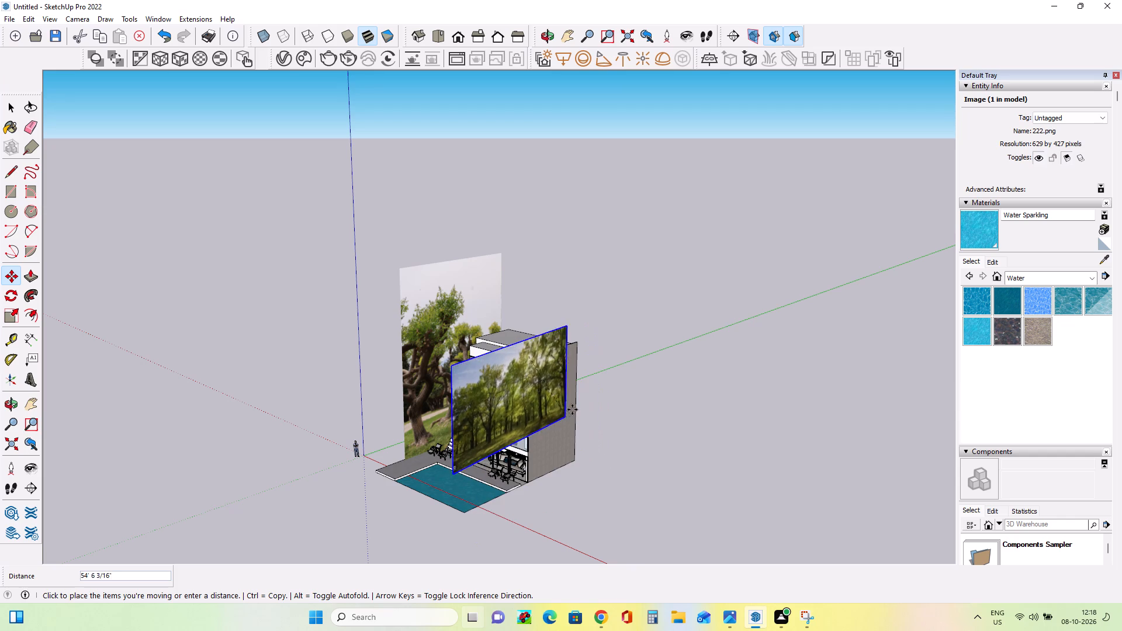
left_click(591, 411)
middle_click_drag(466, 458, 569, 463)
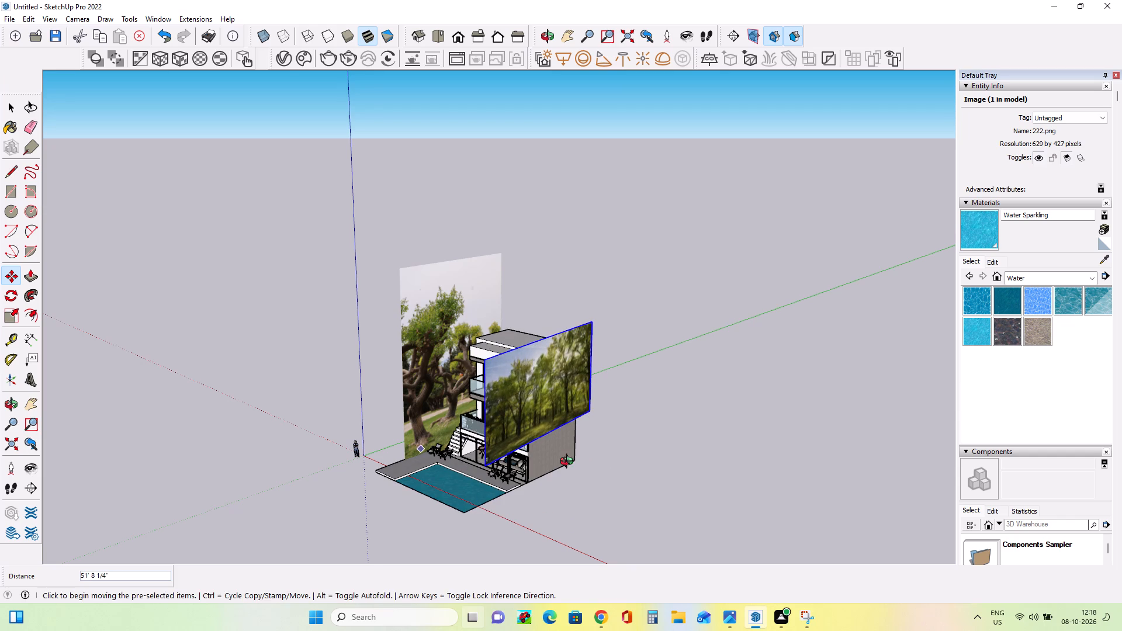
middle_click_drag(569, 463, 403, 342)
left_click(528, 290)
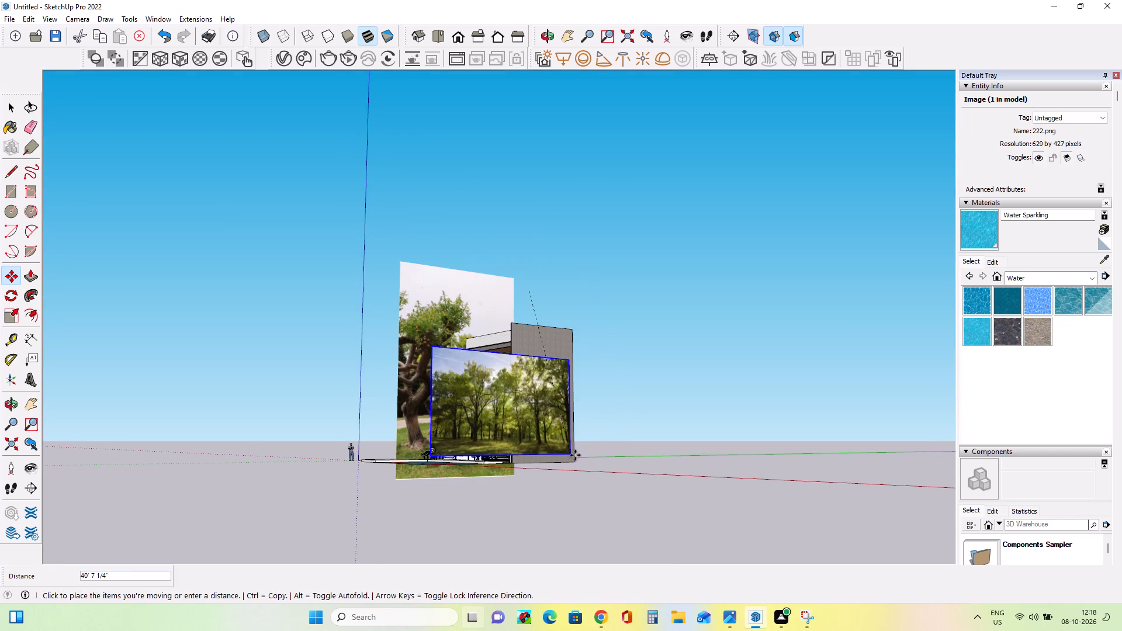
left_click(579, 457)
Move the forest image by its lower corner about 47' 1" onto the front edge of the house wall opposite the stairs.
middle_click_drag(479, 450, 708, 496)
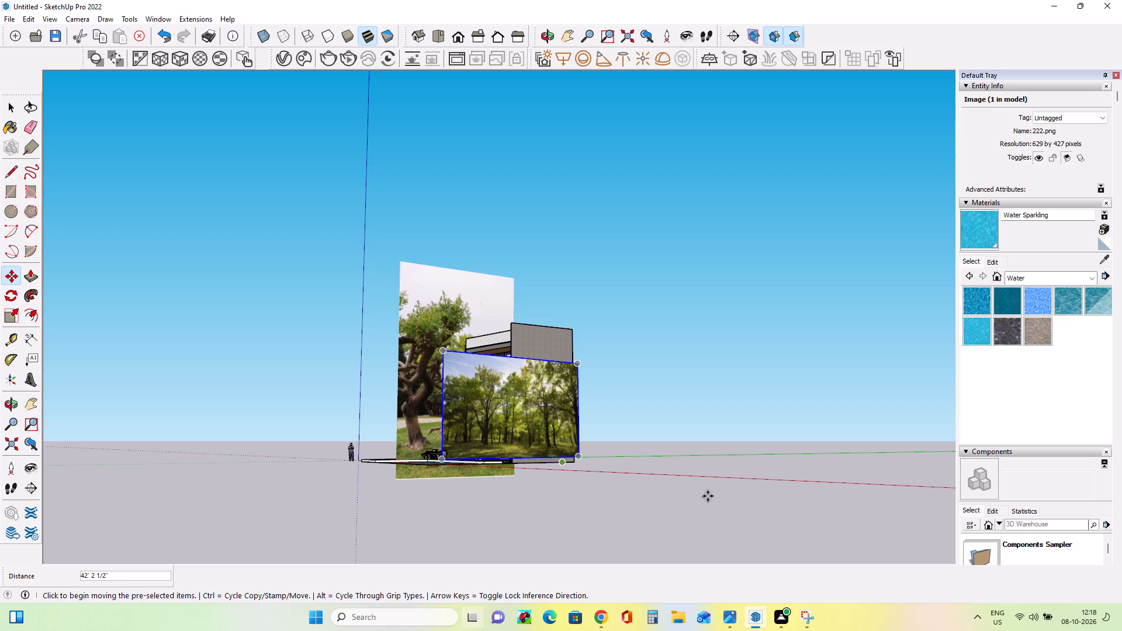
middle_click_drag(708, 496, 778, 496)
middle_click_drag(560, 425, 638, 521)
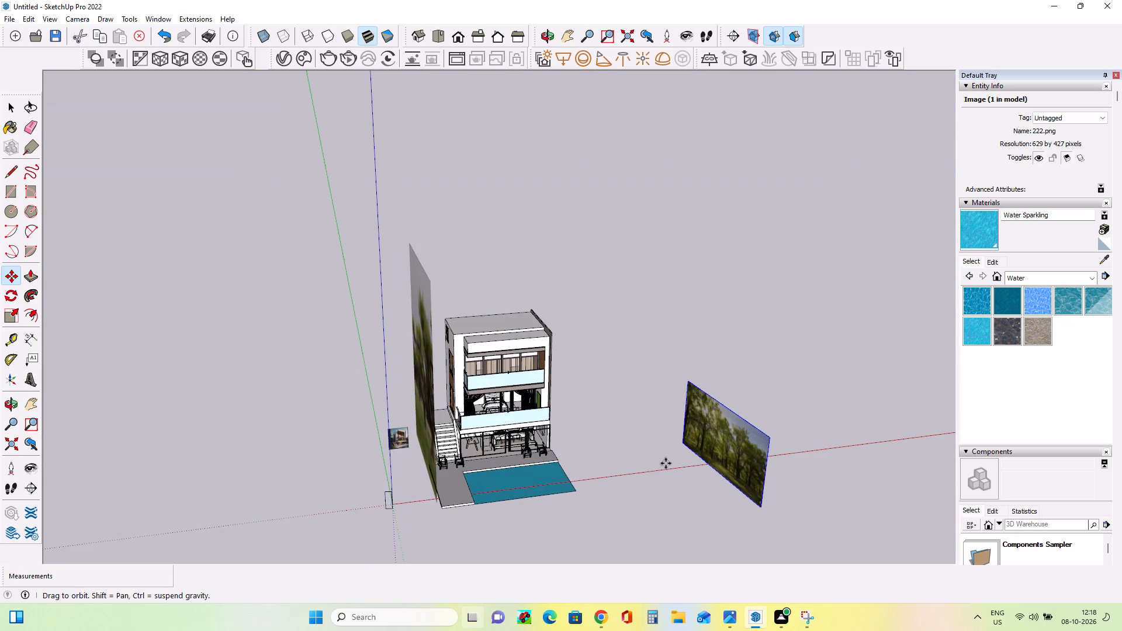
left_click(682, 444)
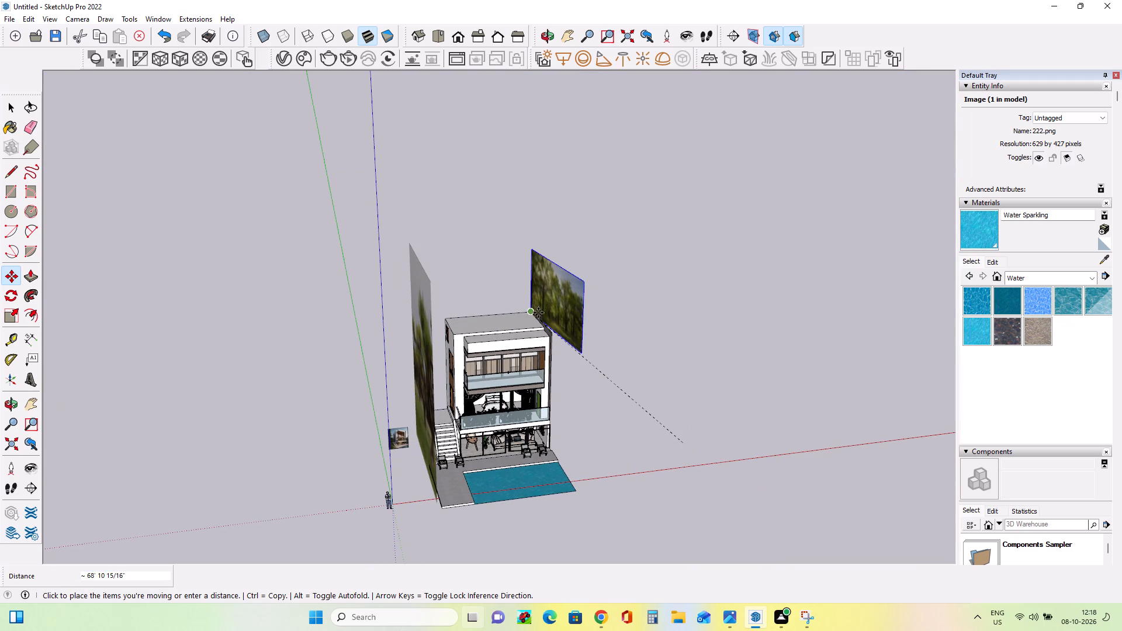
left_click(553, 406)
Stretch only the forest image's height, by 1.57 from its top edge and about 1.43 from its bottom edge down to pool level.
scroll(553, 400, "up", 17)
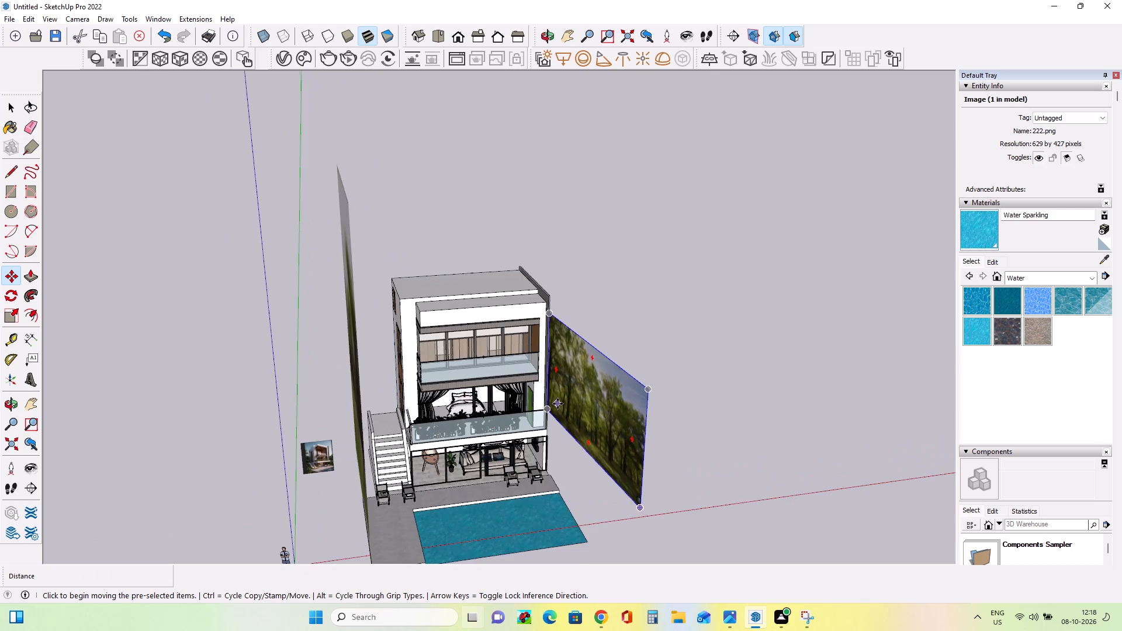
scroll(557, 404, "up", 7)
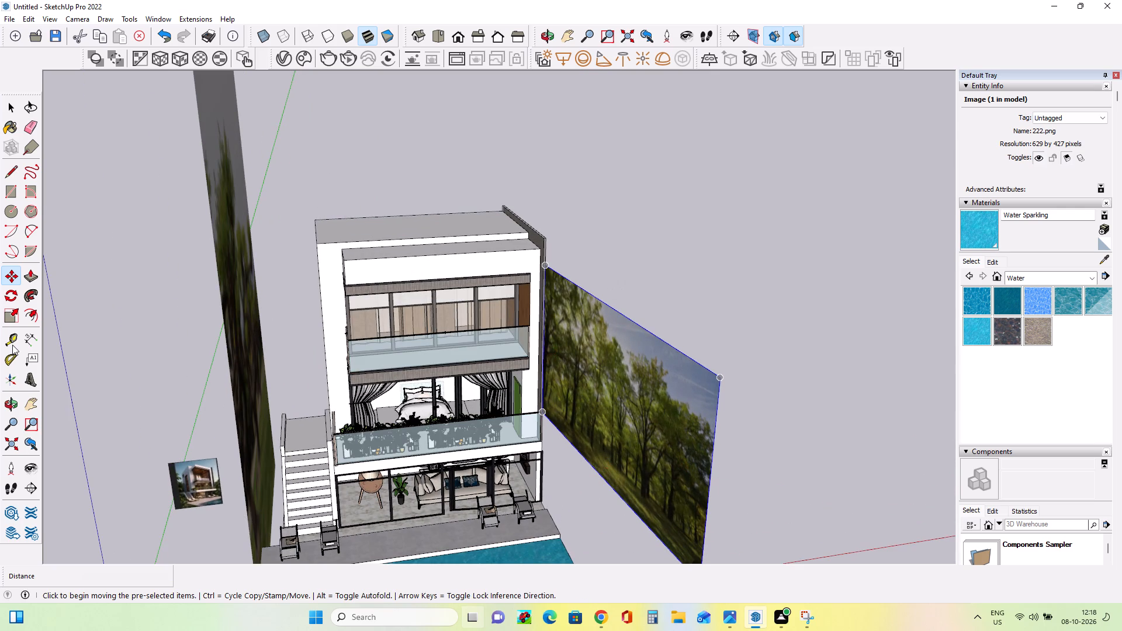
left_click(13, 315)
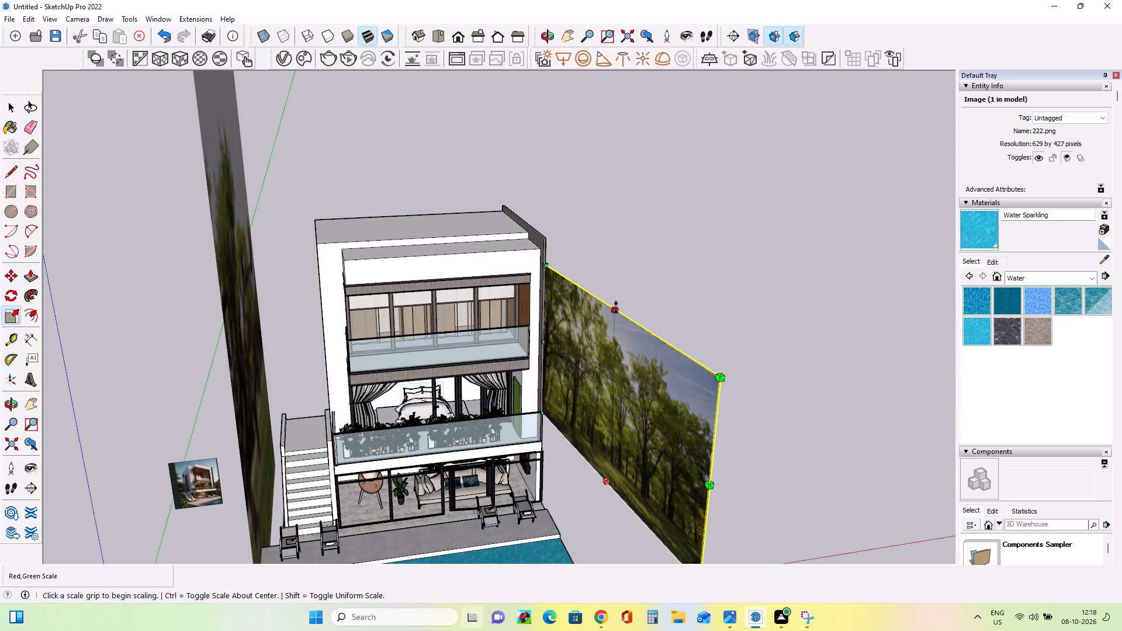
left_click(616, 307)
left_click(624, 202)
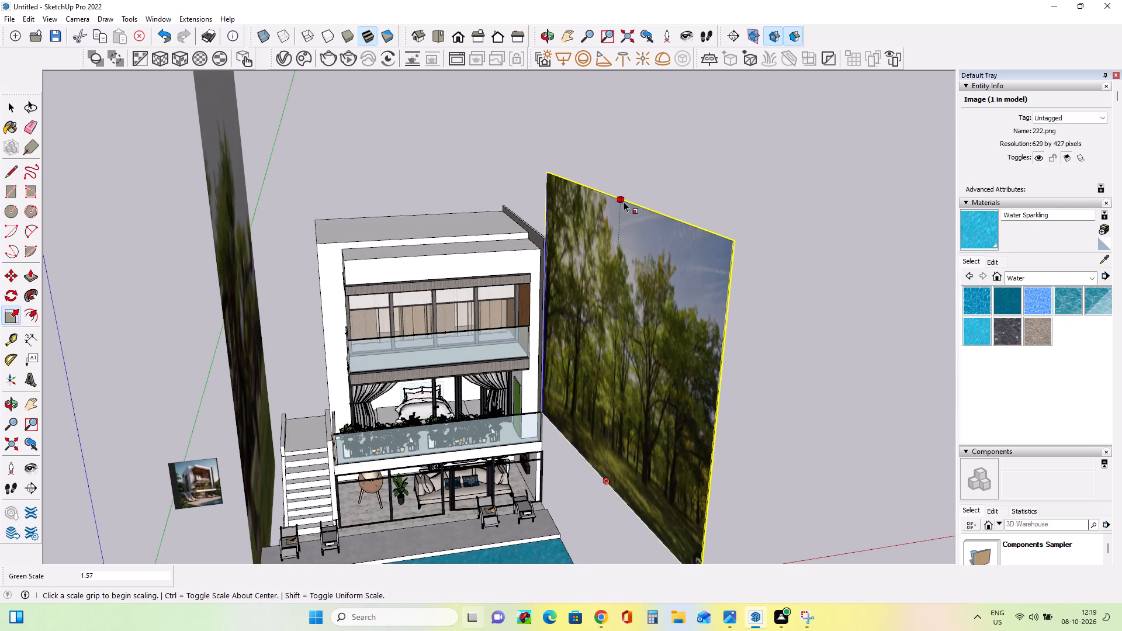
left_click(601, 479)
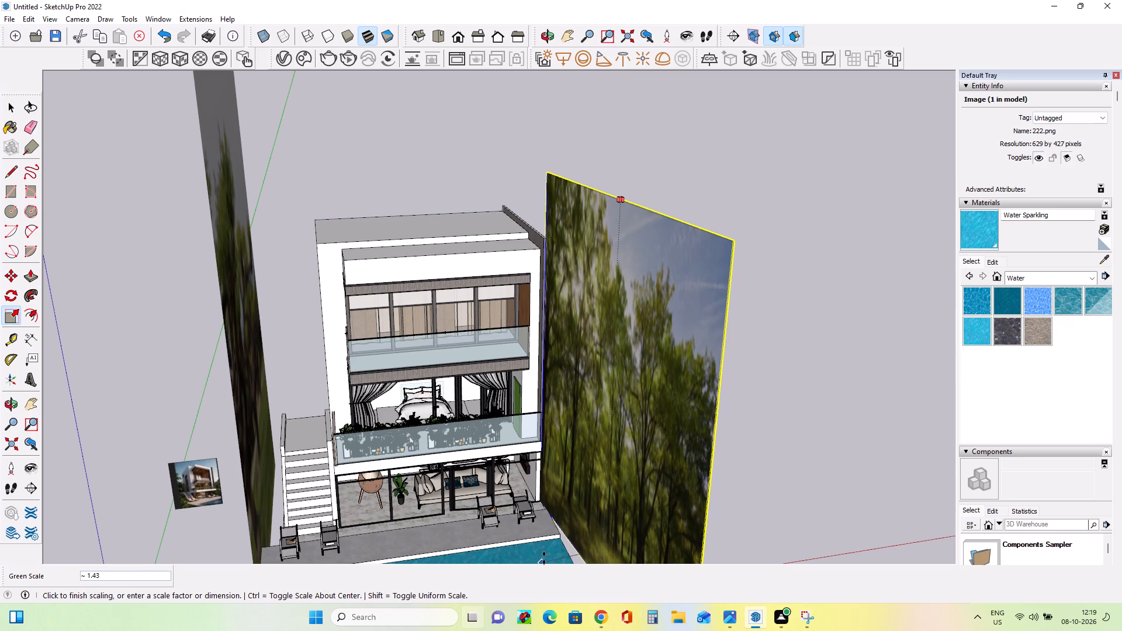
left_click(544, 558)
Start a non-interactive render of the house and pool framed between the tree and forest images.
scroll(624, 508, "down", 5)
middle_click_drag(621, 509, 594, 412)
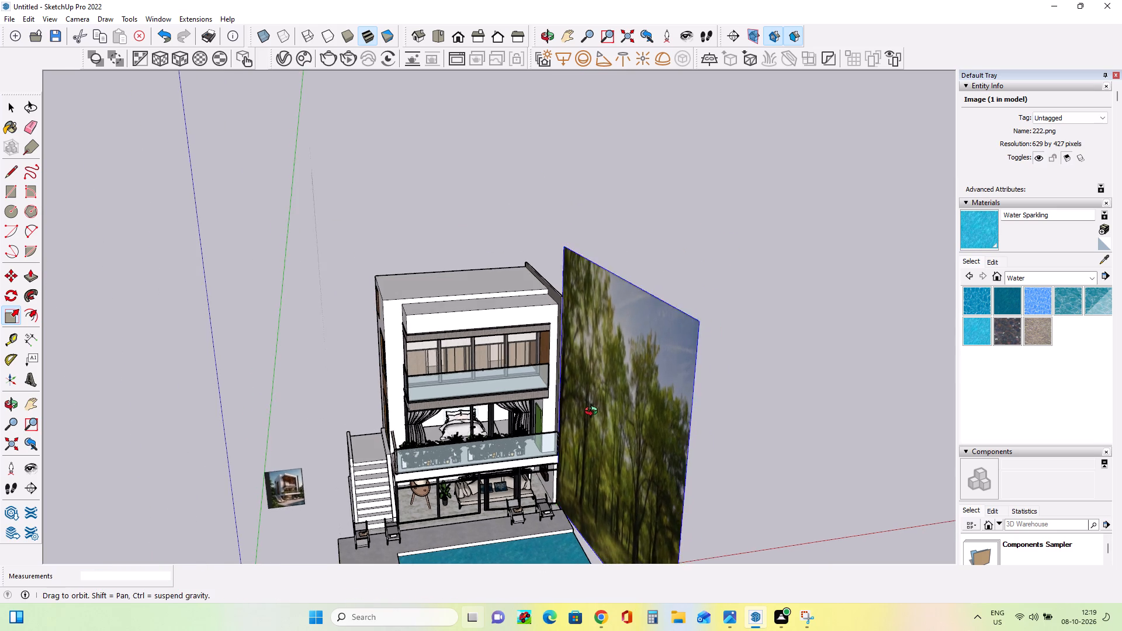
middle_click_drag(594, 412, 593, 397)
middle_click(596, 379)
middle_click_drag(618, 422, 706, 475)
scroll(617, 473, "up", 3)
scroll(617, 473, "down", 2)
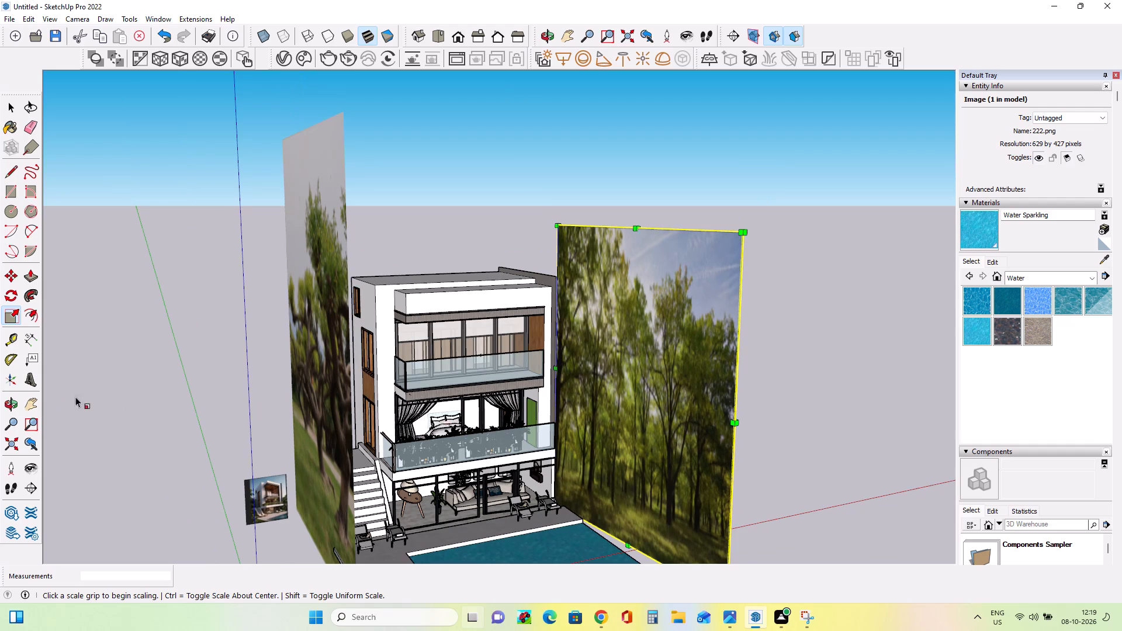
left_click(24, 401)
left_click_drag(290, 417, 282, 399)
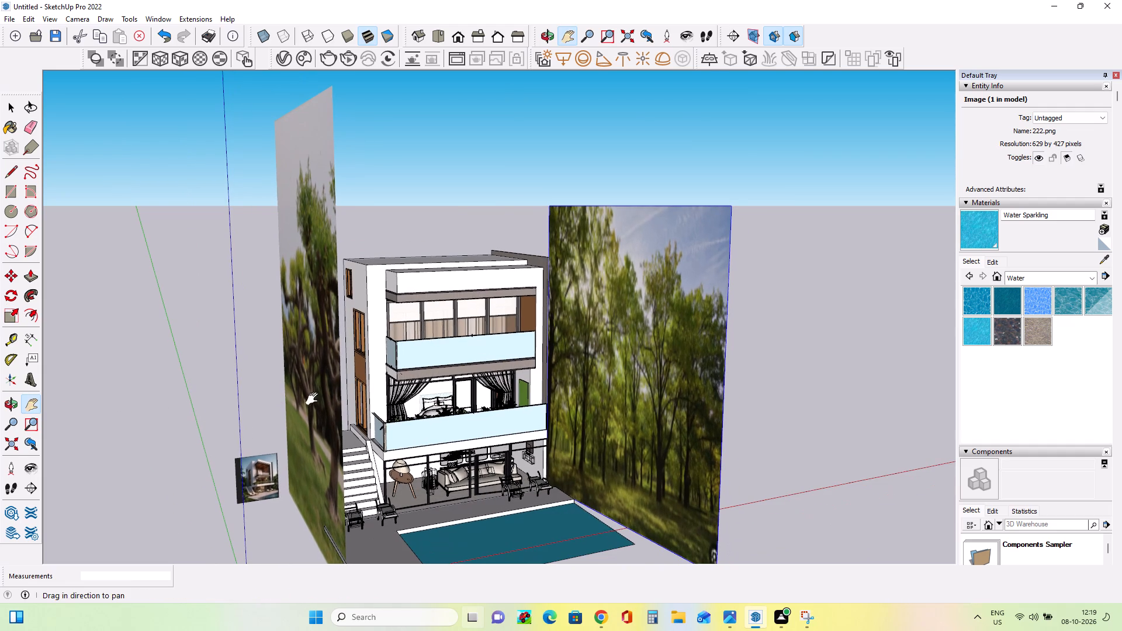
scroll(475, 417, "up", 1)
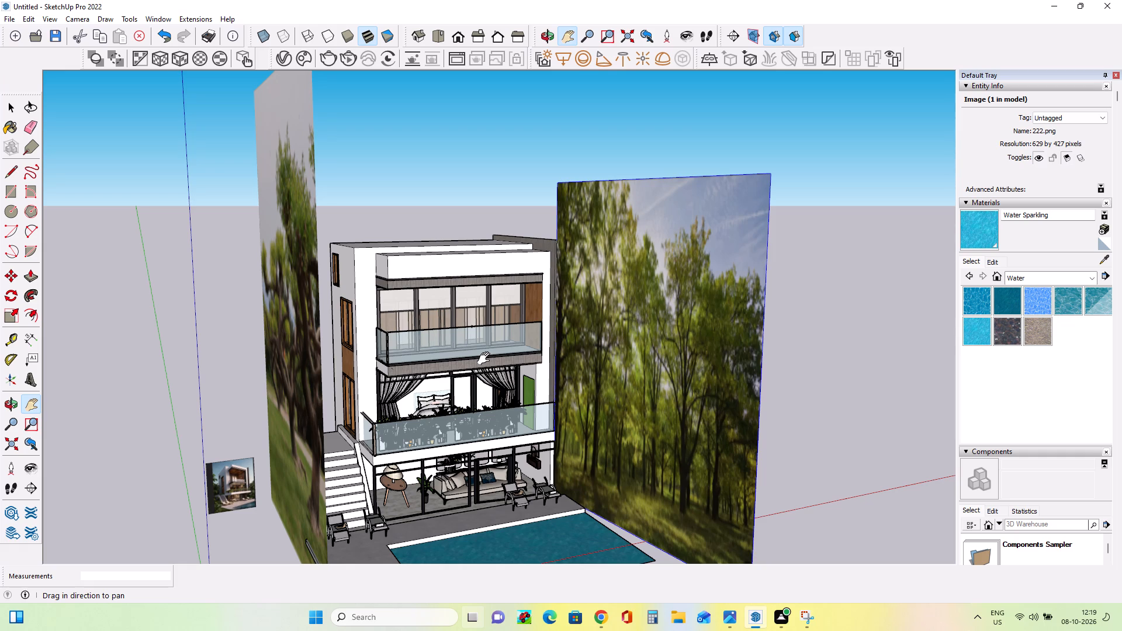
left_click(330, 56)
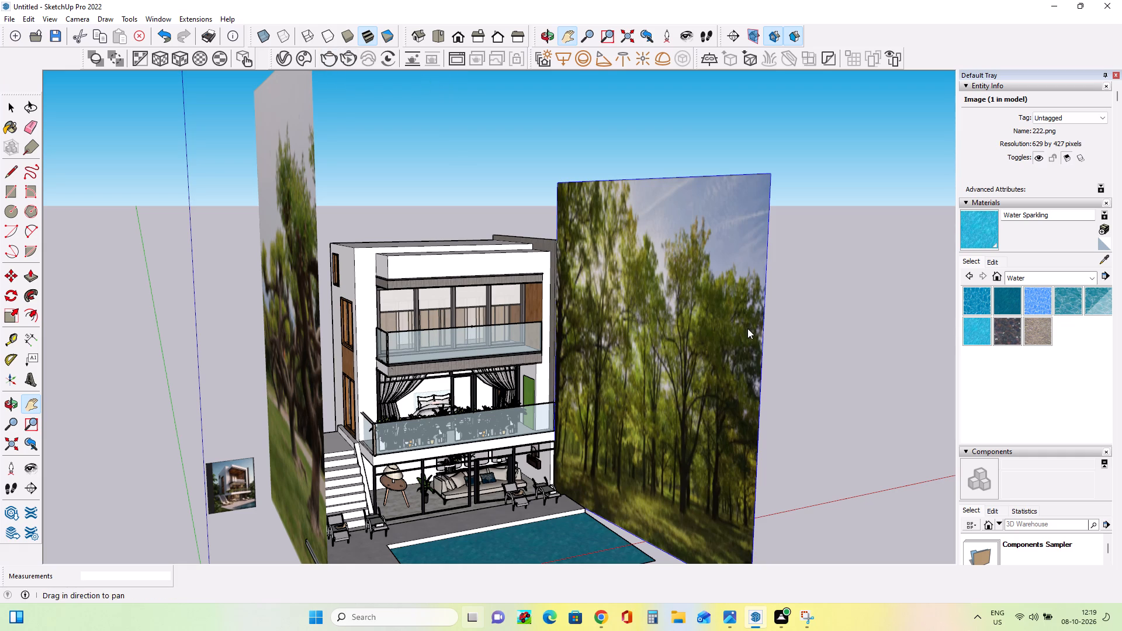
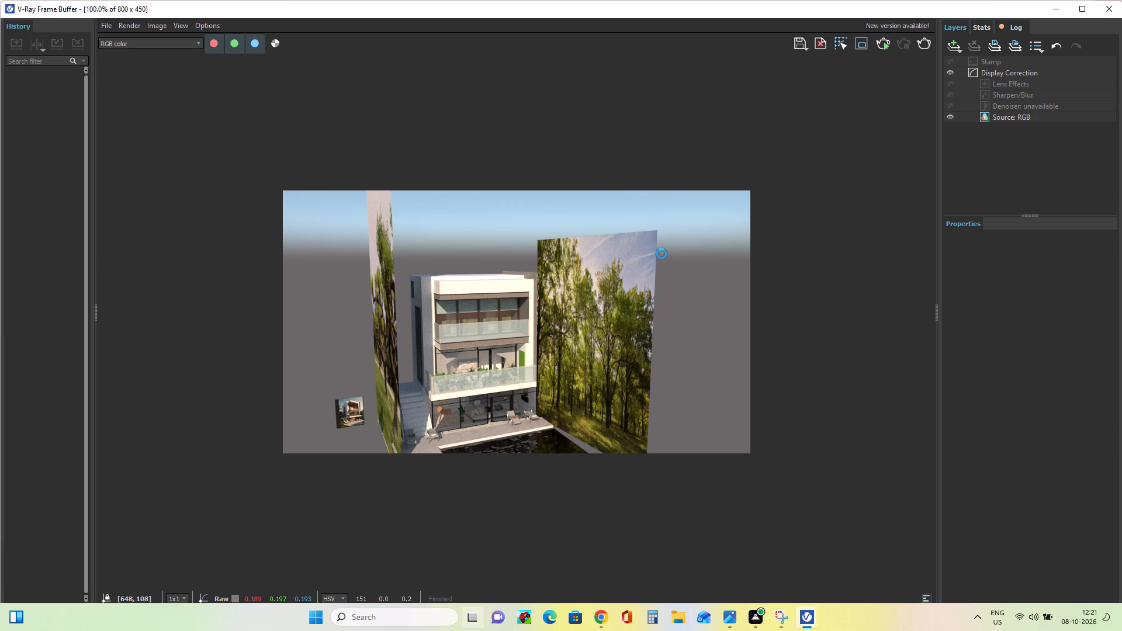
Examine the finished render of the house and forest image up close and close the render window.
scroll(662, 254, "up", 3, "ctrl")
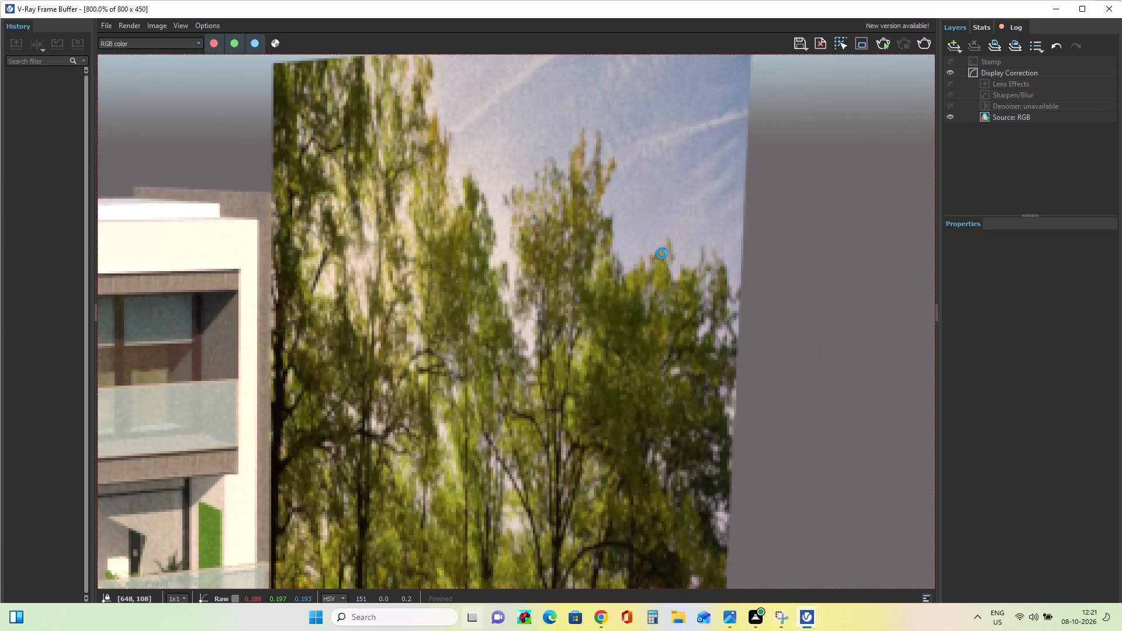
scroll(662, 254, "down", 2, "ctrl")
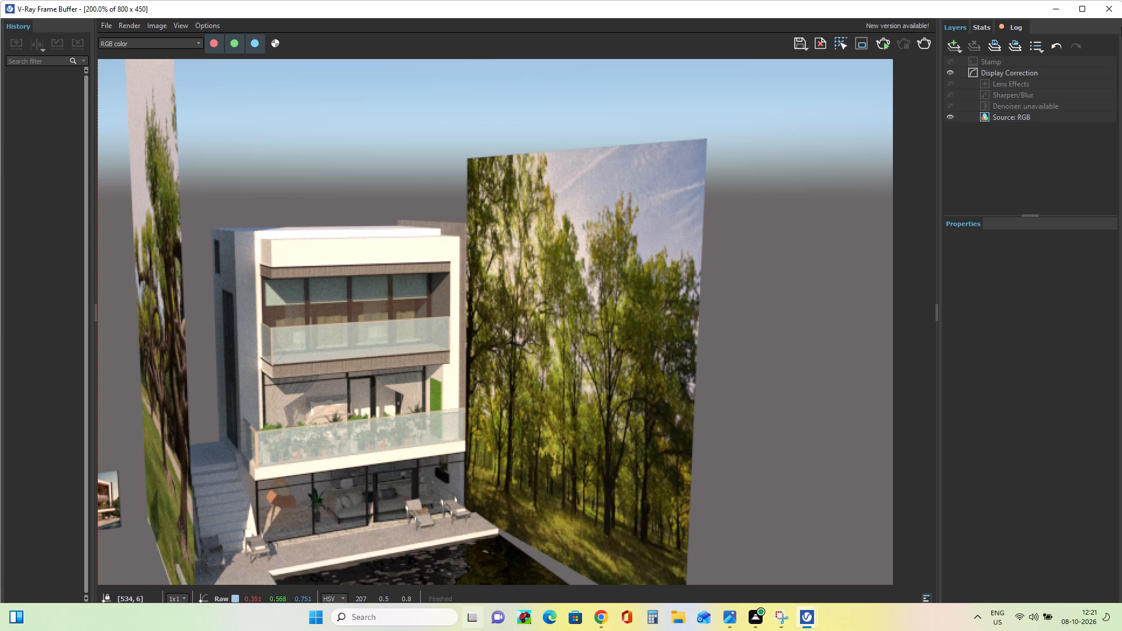
left_click(1103, 10)
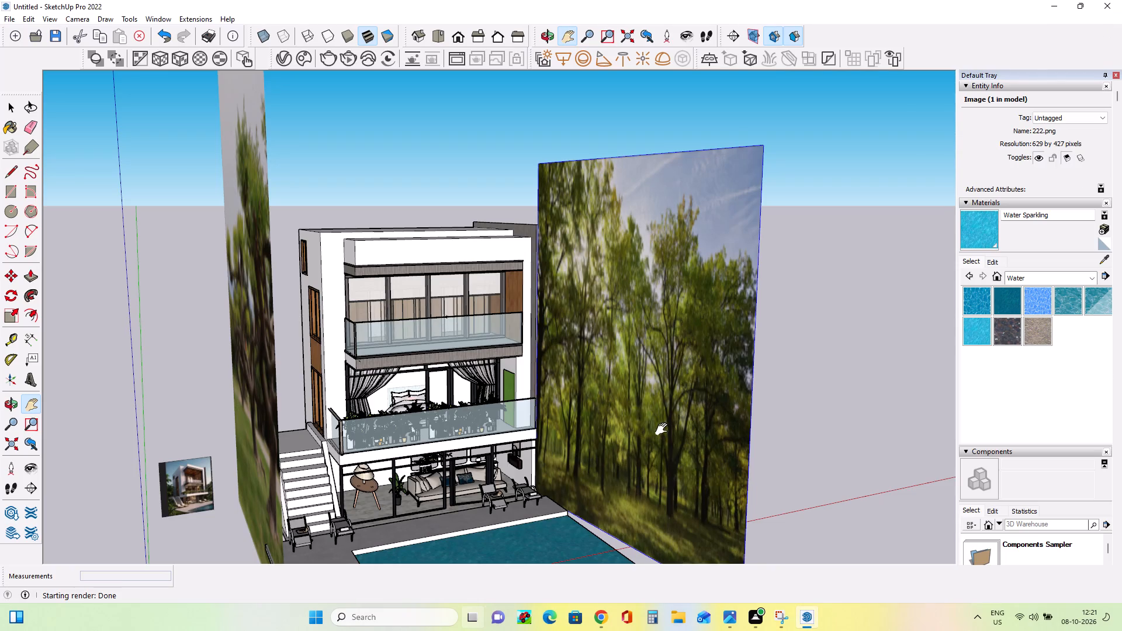
Delete the forest image, the tree image and the small house reference picture standing around the house.
left_click(685, 457)
left_click(8, 108)
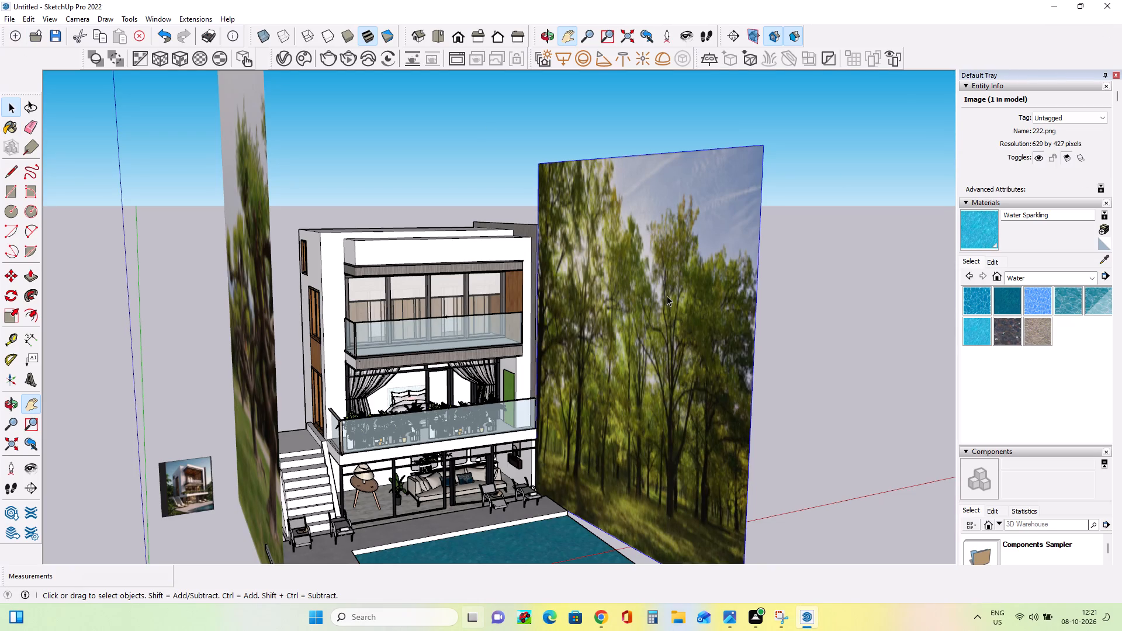
left_click(670, 300)
key("Delete")
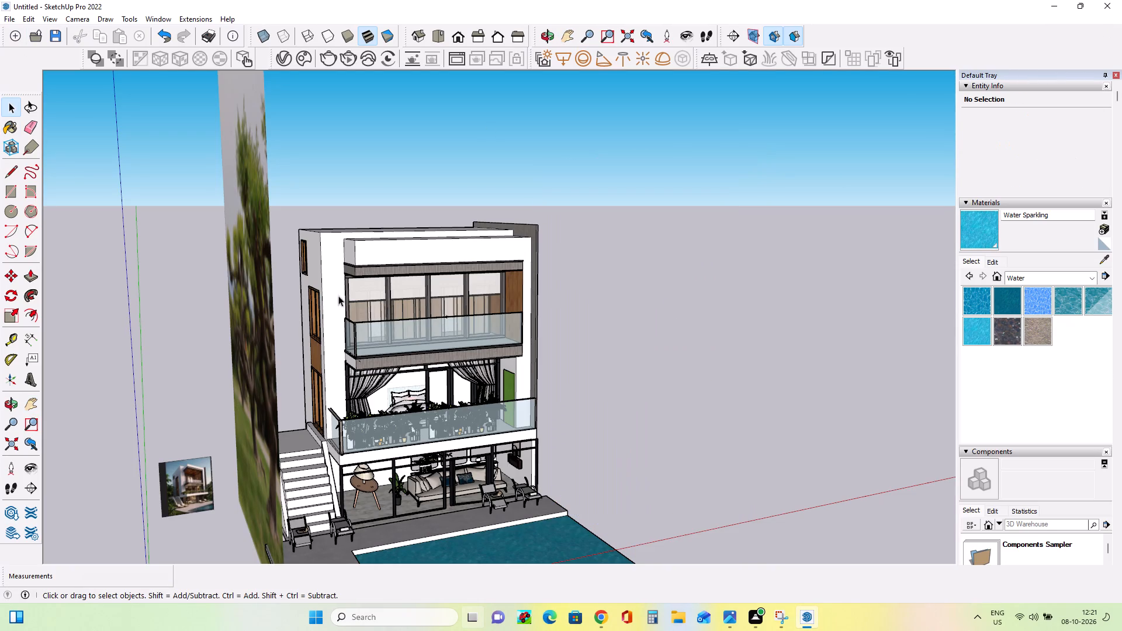
left_click(257, 330)
key("Delete")
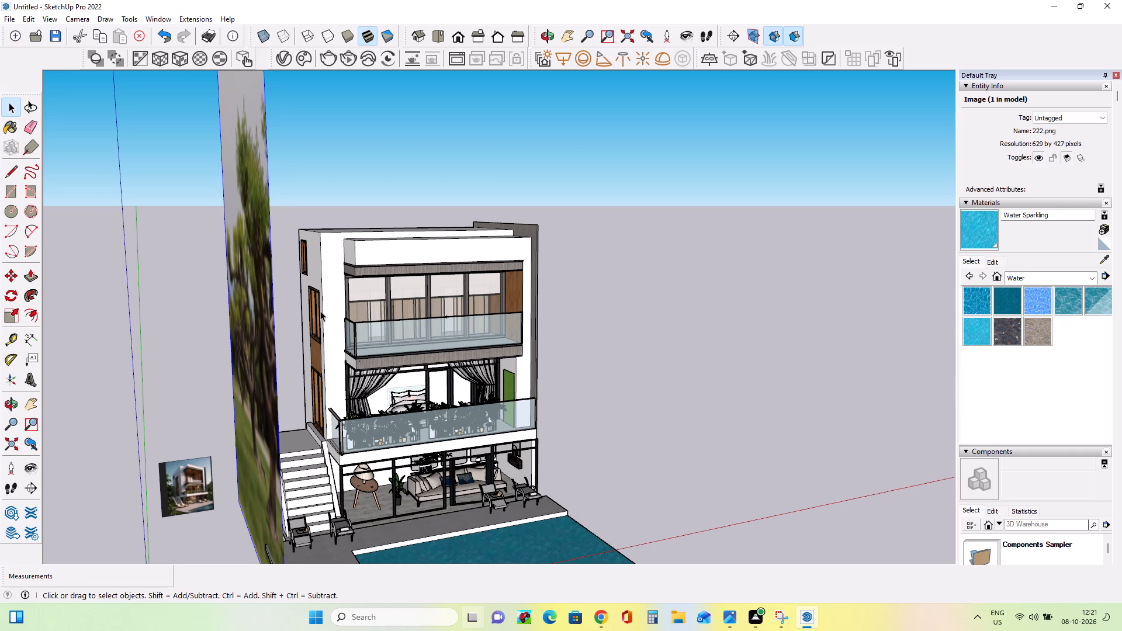
left_click(185, 476)
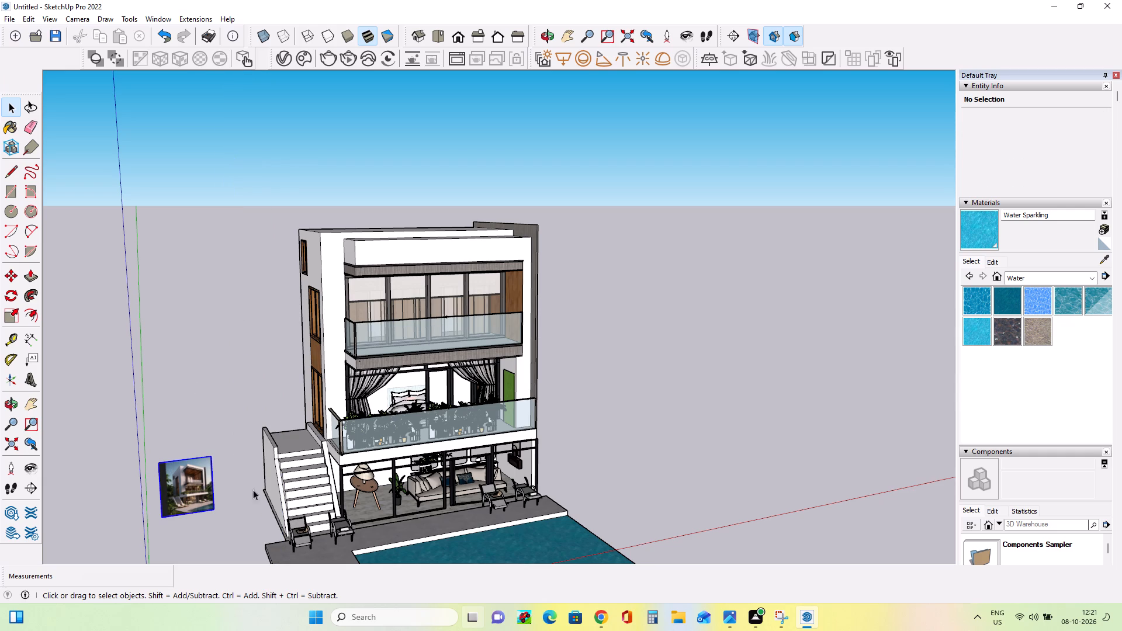
key("Delete")
key("BackSpace")
key("Delete")
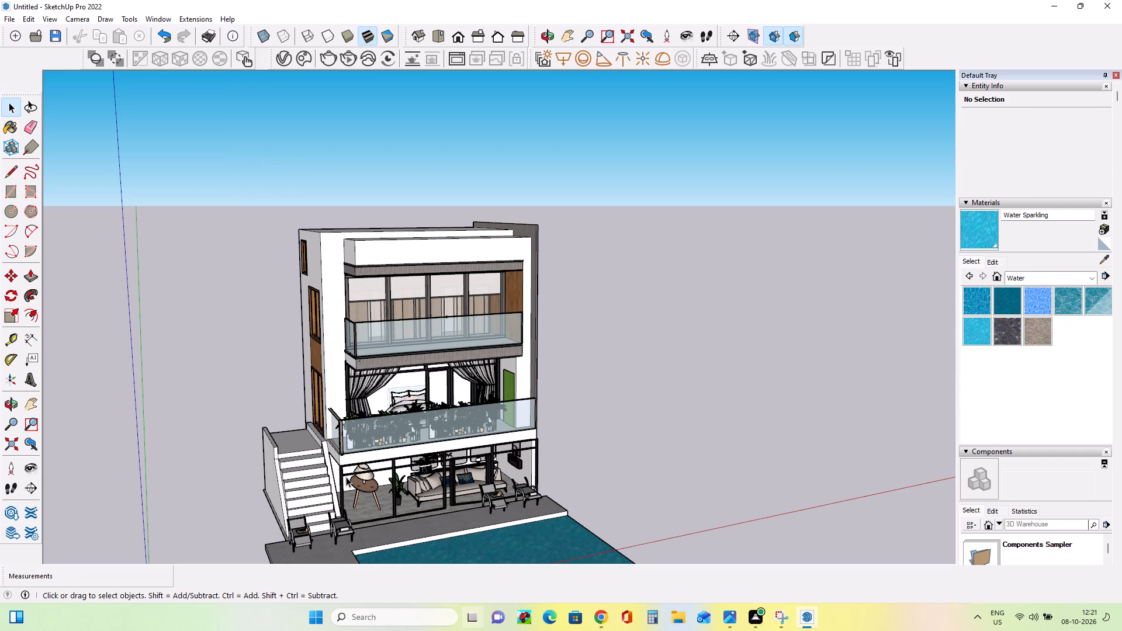
Move the lounge chair with the rolled towel beside the stairs about 11 3/4" across the terrace toward the pool edge.
left_click(342, 535)
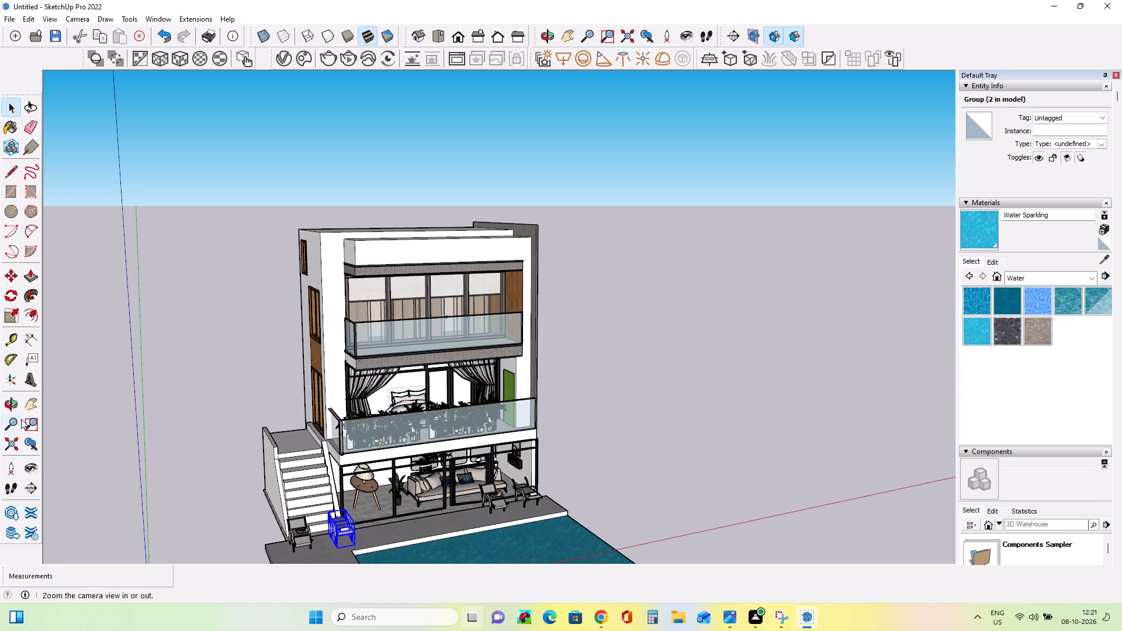
left_click(27, 405)
left_click_drag(379, 498, 410, 418)
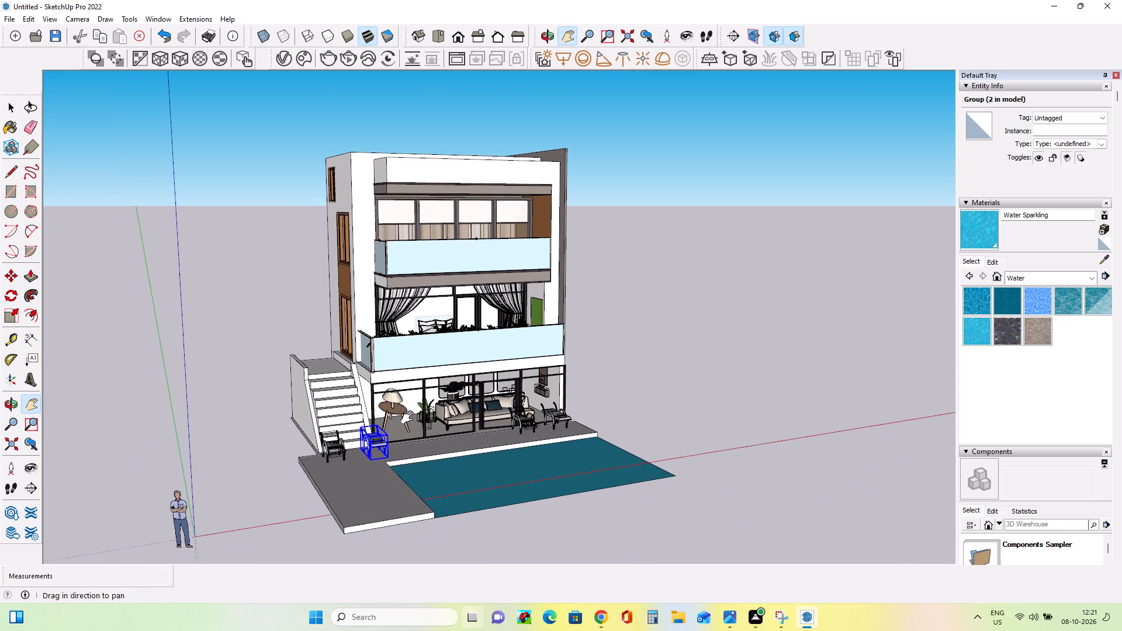
scroll(359, 444, "up", 14)
middle_click_drag(365, 473, 387, 516)
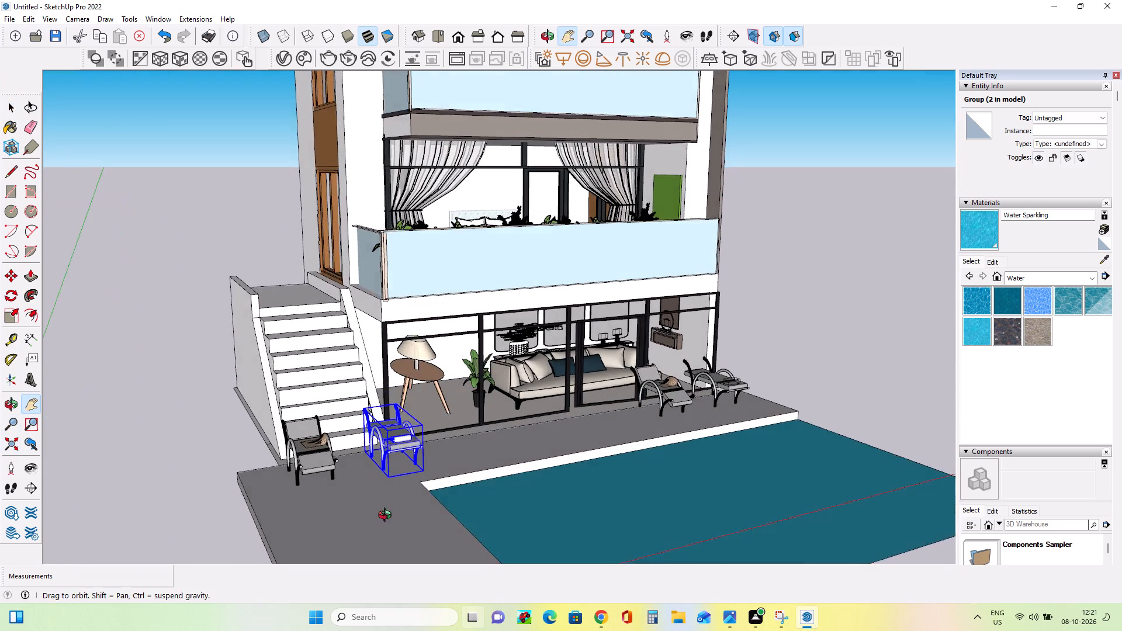
middle_click(396, 536)
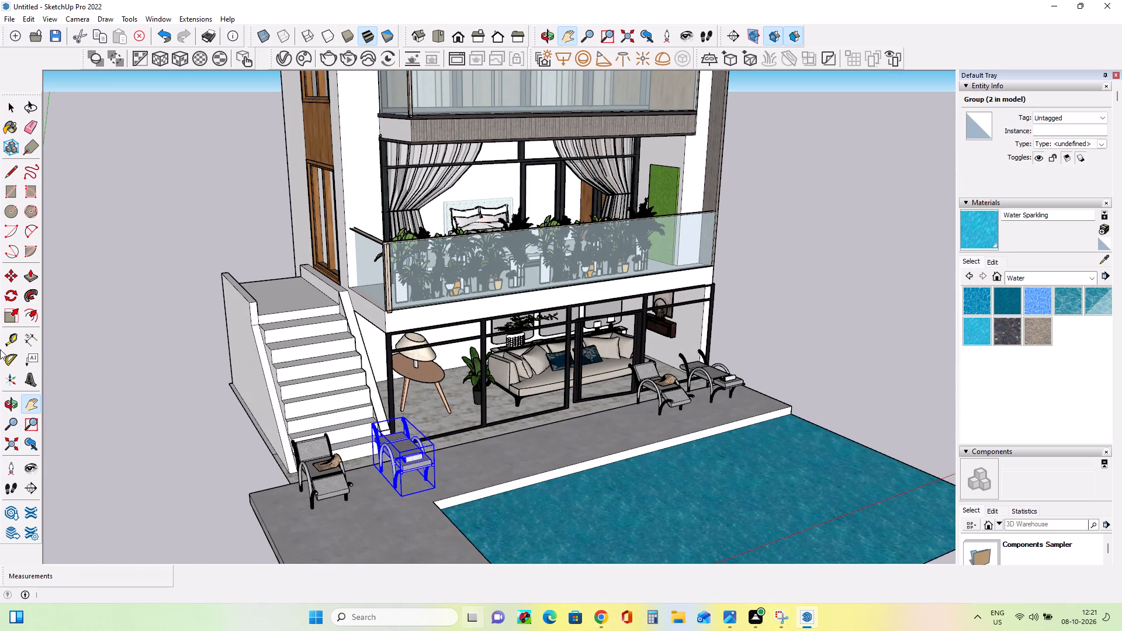
left_click(10, 276)
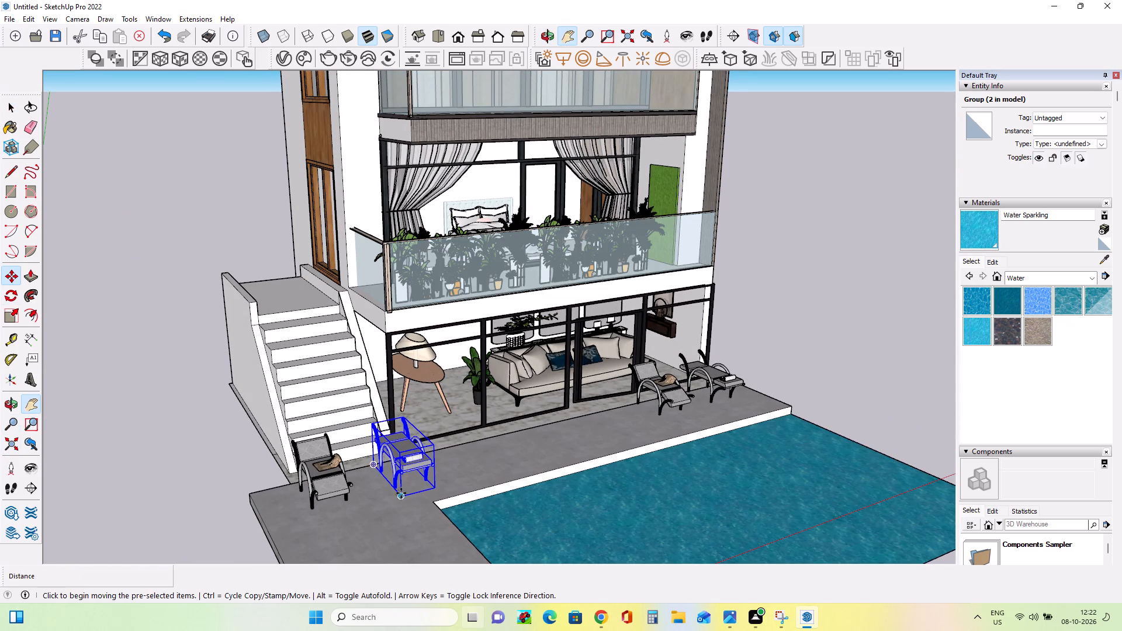
left_click(400, 493)
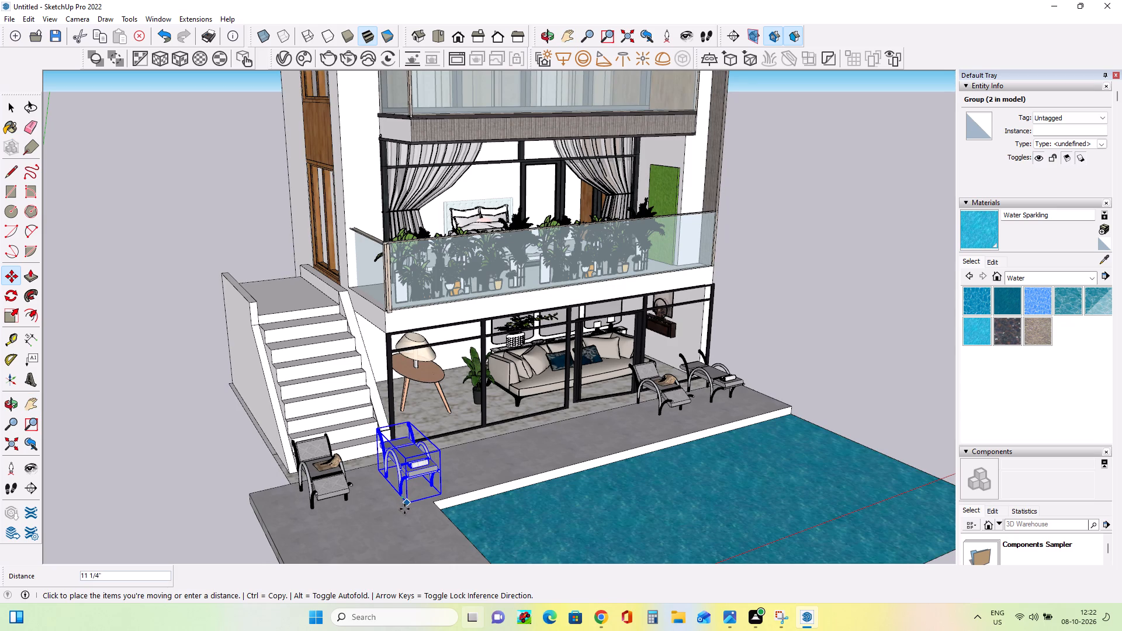
left_click(404, 506)
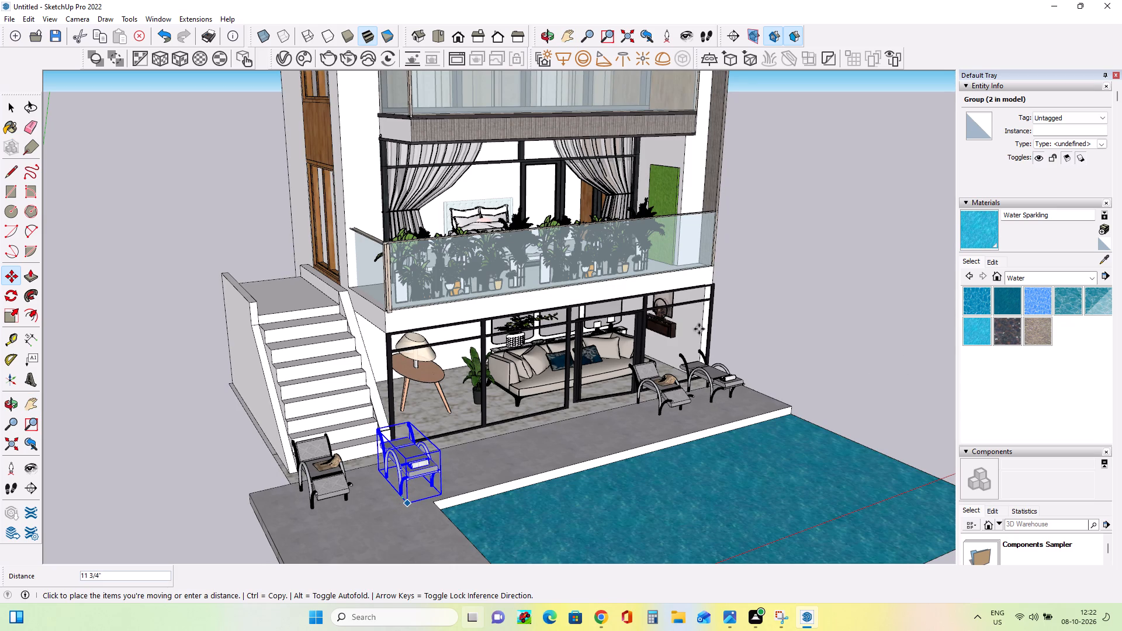
left_click(11, 119)
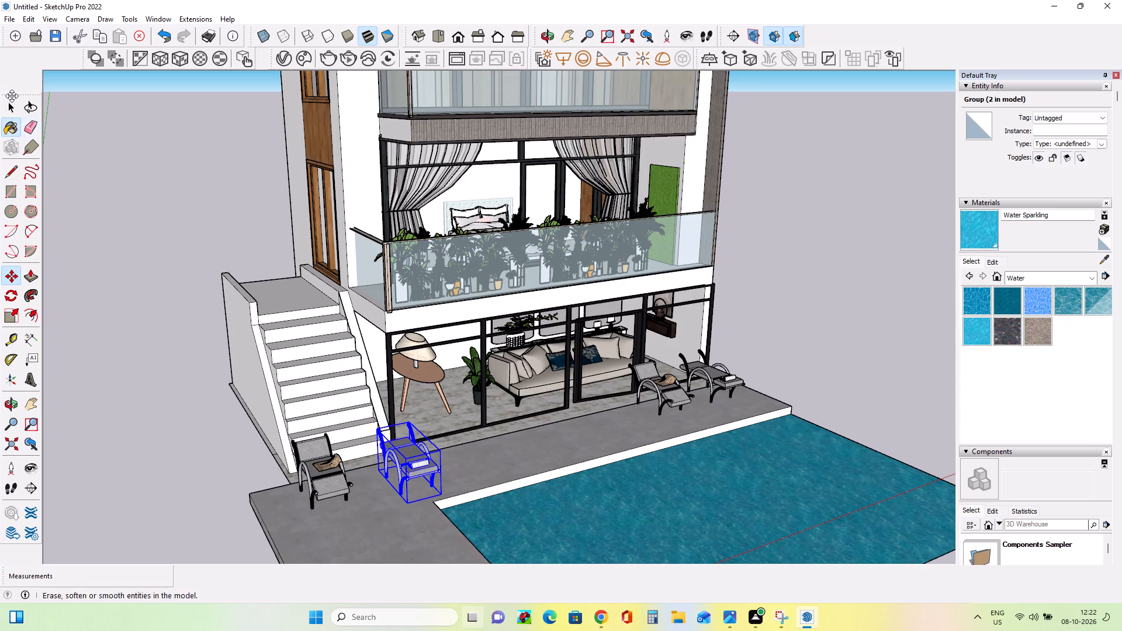
left_click(12, 111)
Examine the lounge chairs, terrace and pool, and reframe the whole house front with nothing selected.
left_click(713, 373)
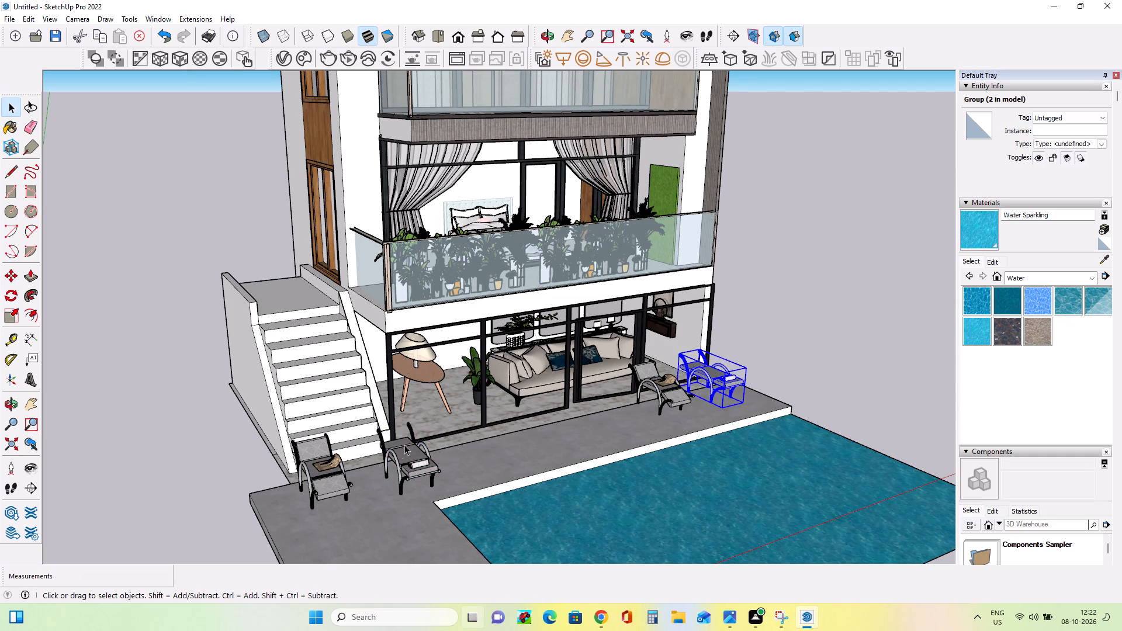
scroll(405, 443, "up", 19)
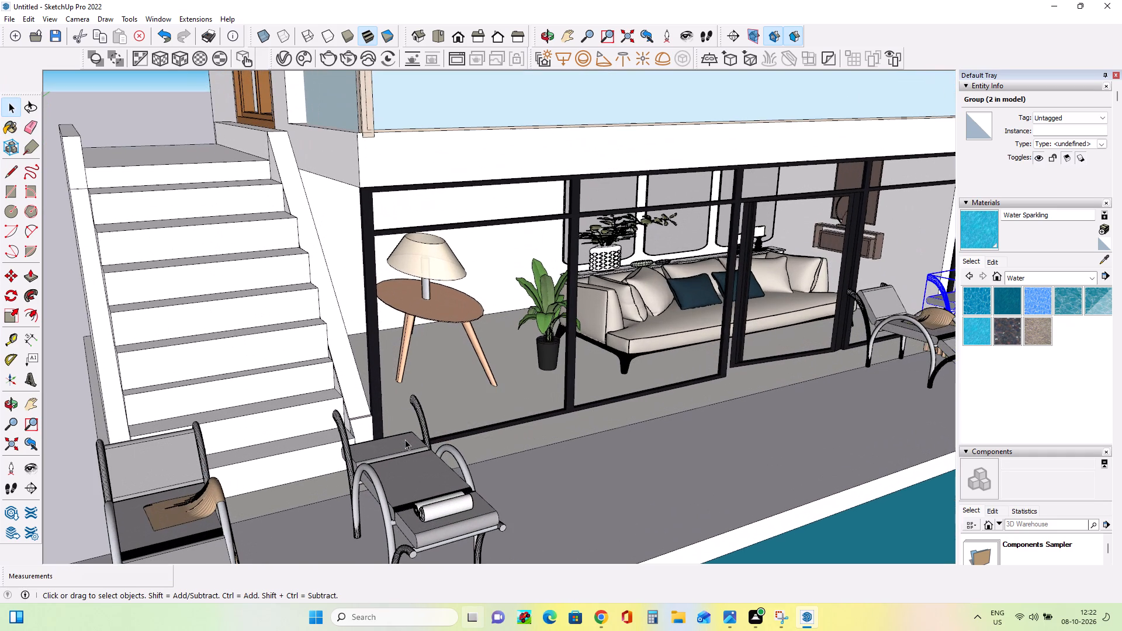
scroll(405, 439, "down", 15)
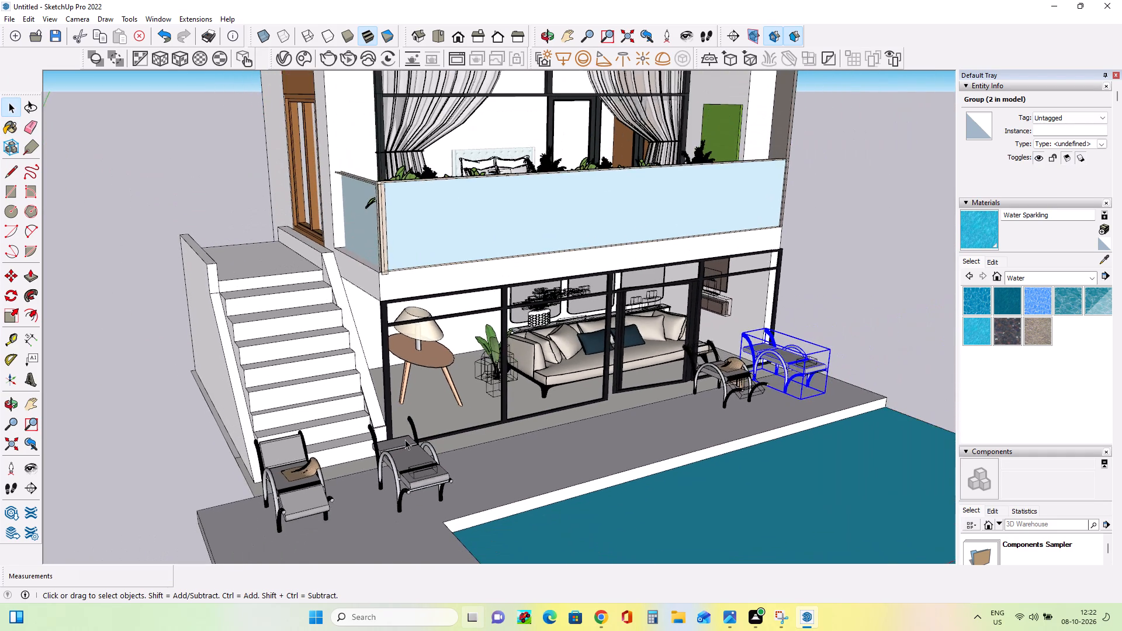
scroll(405, 439, "down", 8)
middle_click_drag(407, 447, 418, 474)
middle_click_drag(420, 476, 423, 484)
middle_click(425, 493)
scroll(425, 494, "down", 1)
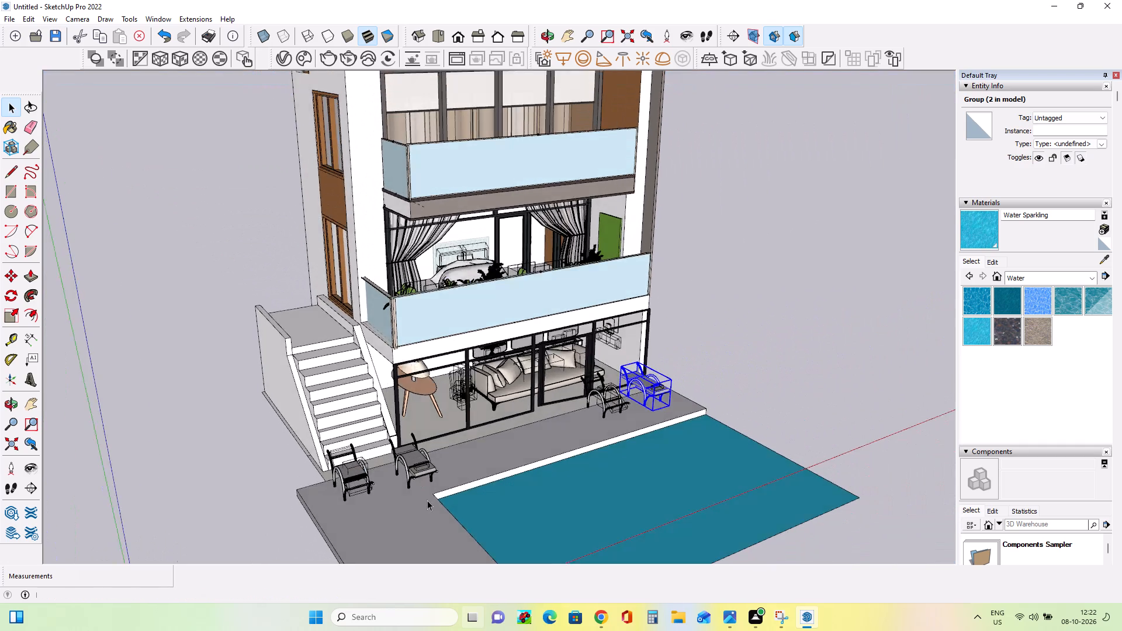
middle_click(427, 500)
middle_click(427, 500)
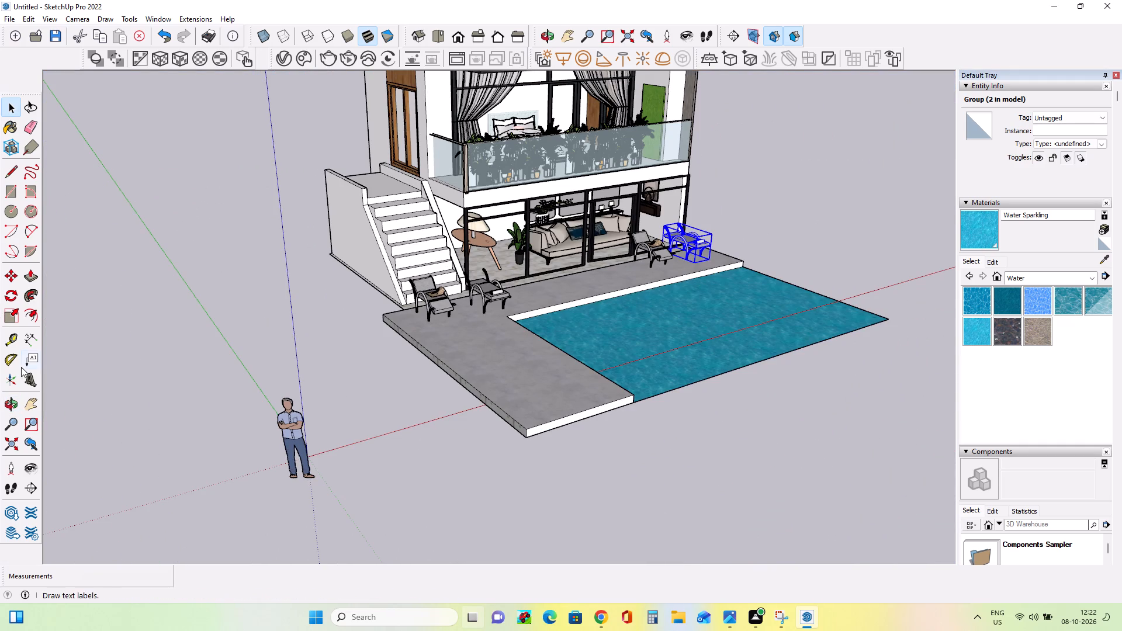
left_click(32, 404)
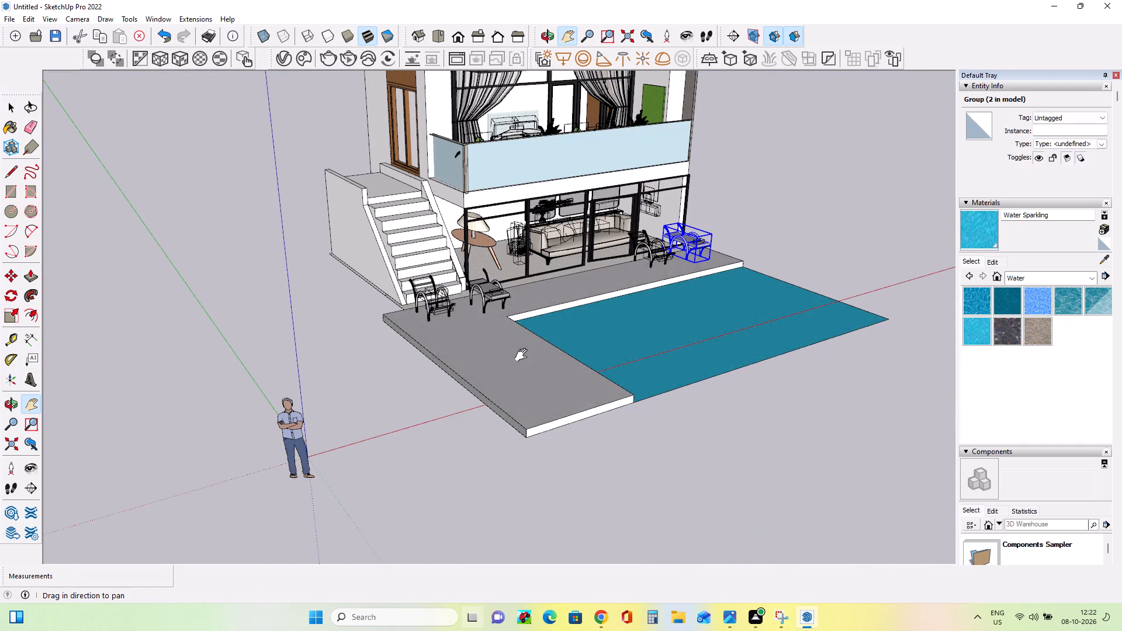
left_click_drag(549, 352, 461, 578)
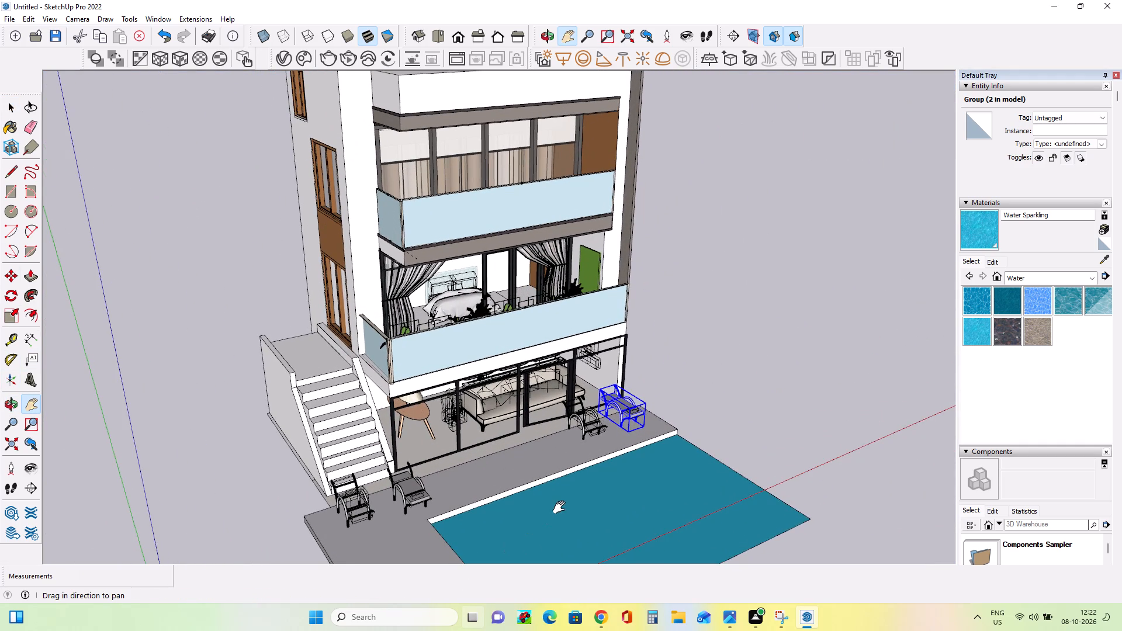
left_click_drag(562, 508, 557, 541)
middle_click_drag(565, 564, 547, 515)
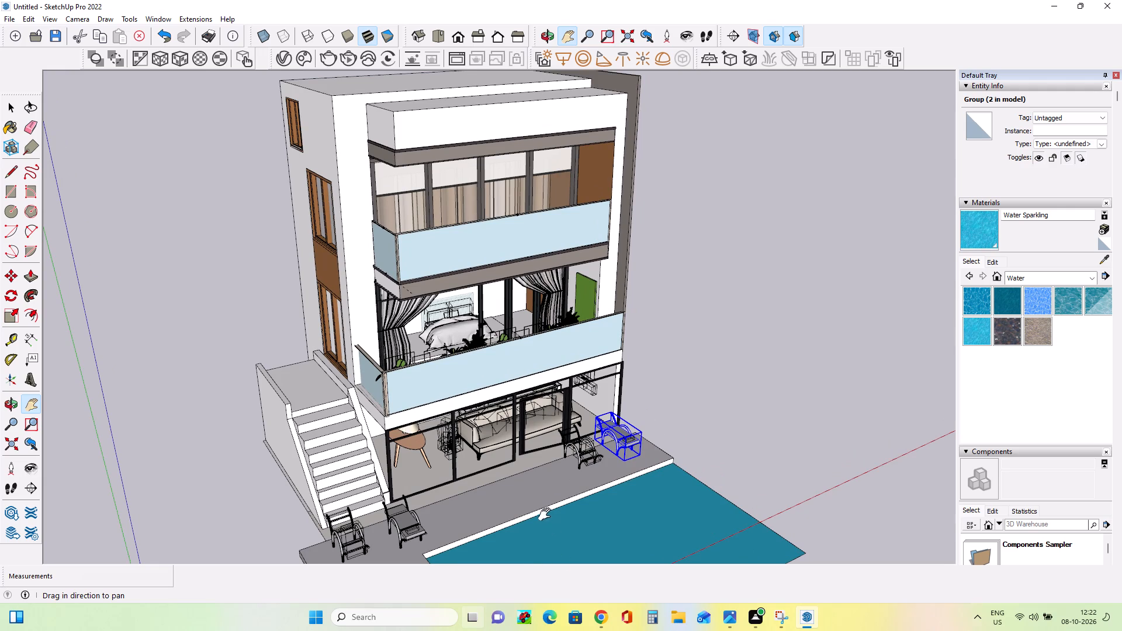
middle_click_drag(547, 515, 531, 471)
middle_click_drag(543, 506, 517, 455)
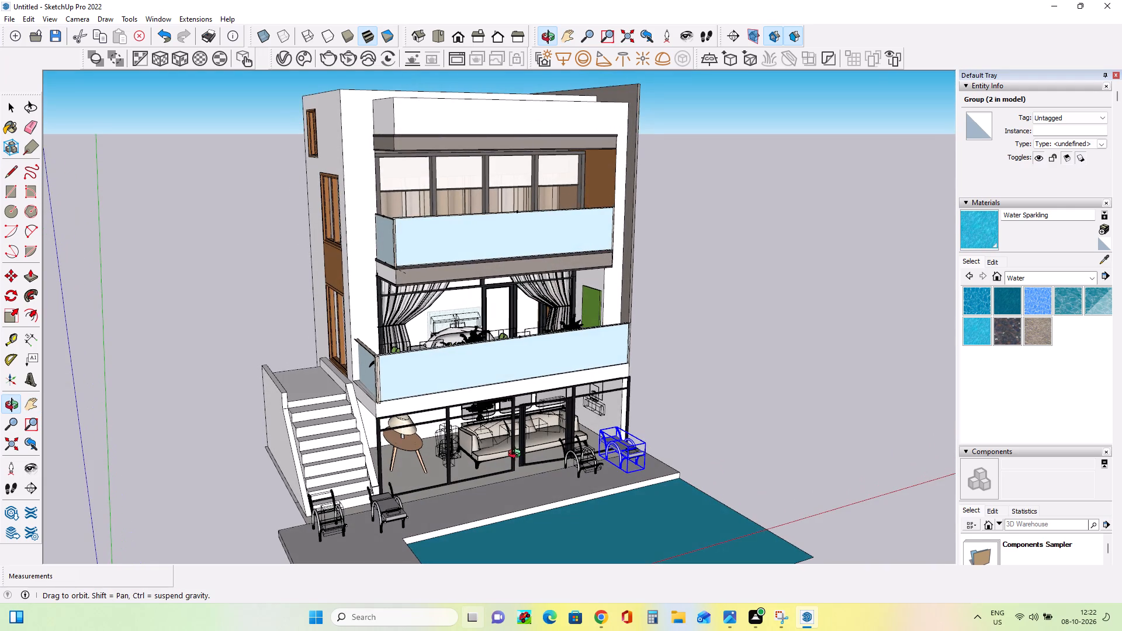
middle_click_drag(517, 455, 518, 455)
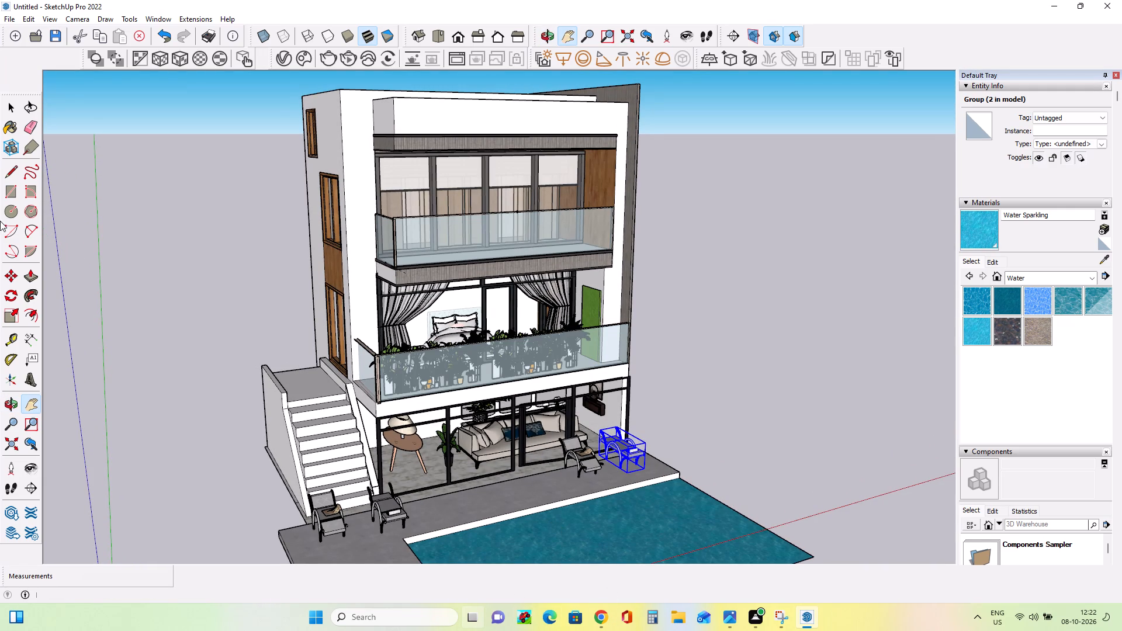
left_click(8, 103)
left_click(137, 190)
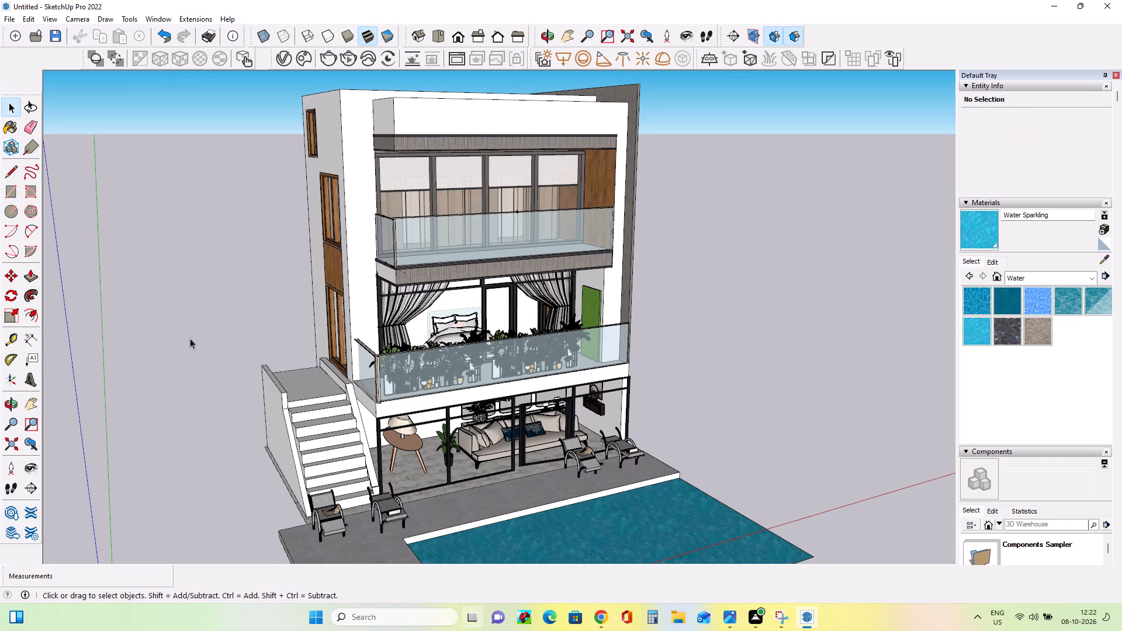
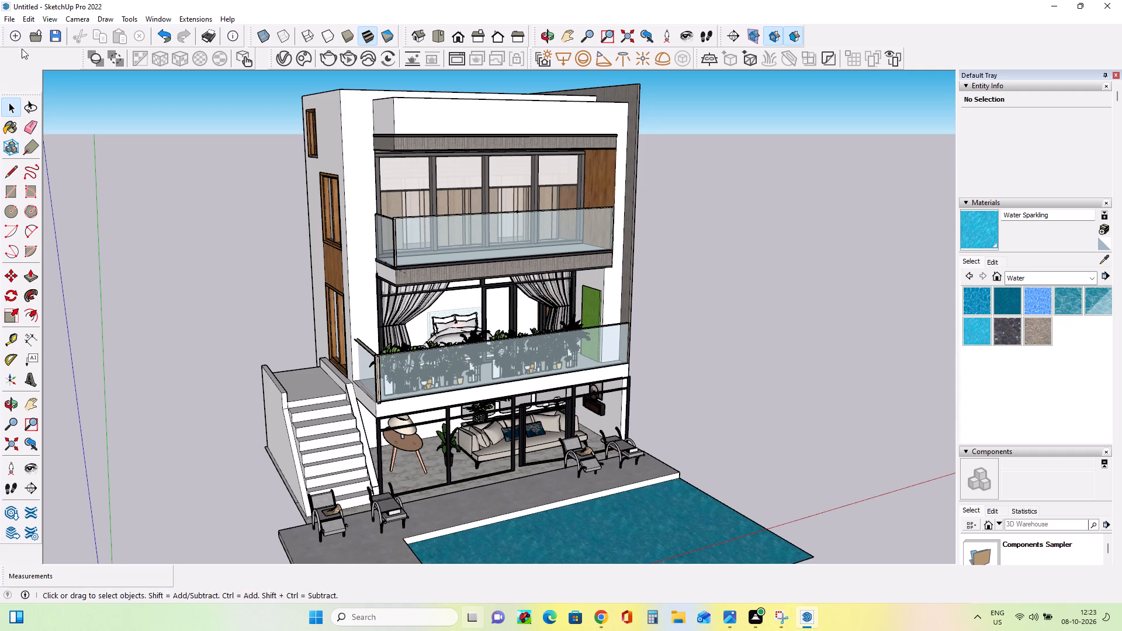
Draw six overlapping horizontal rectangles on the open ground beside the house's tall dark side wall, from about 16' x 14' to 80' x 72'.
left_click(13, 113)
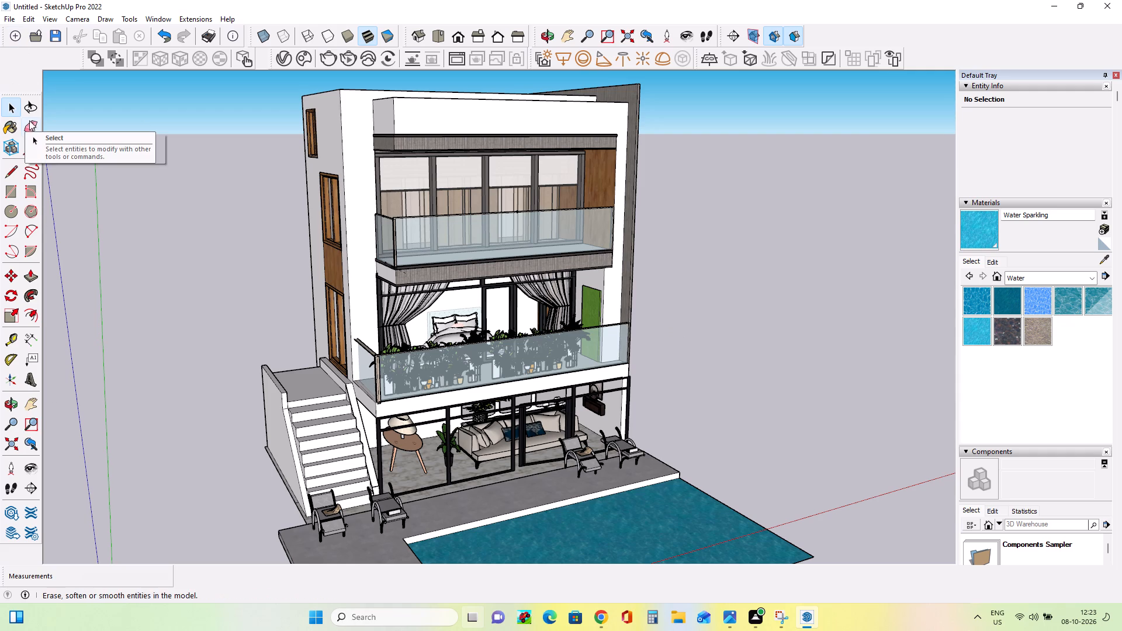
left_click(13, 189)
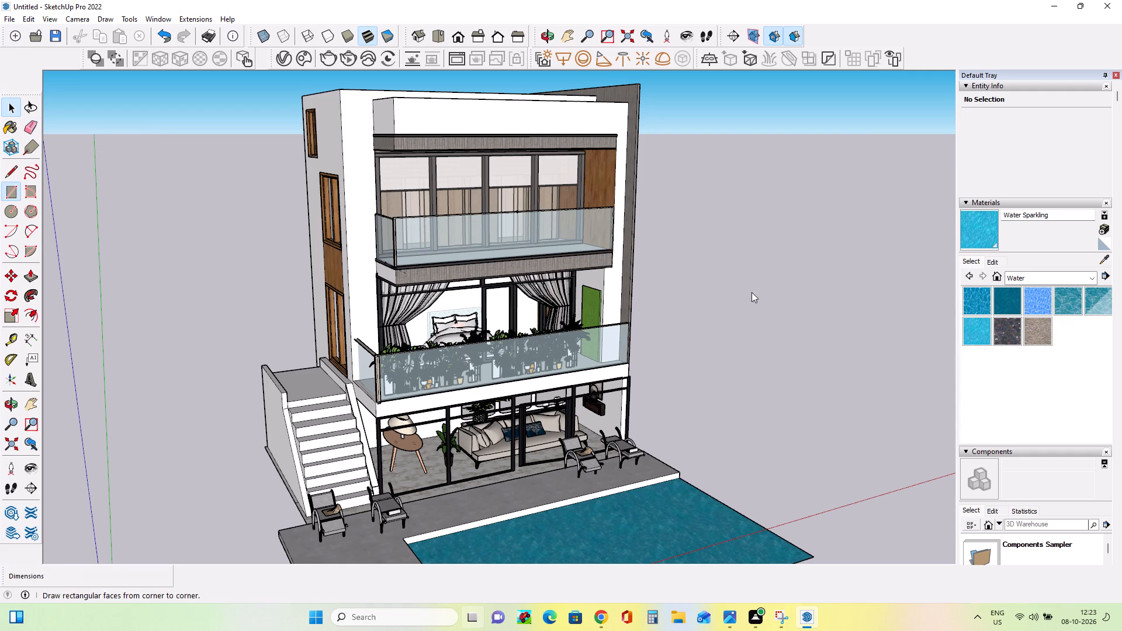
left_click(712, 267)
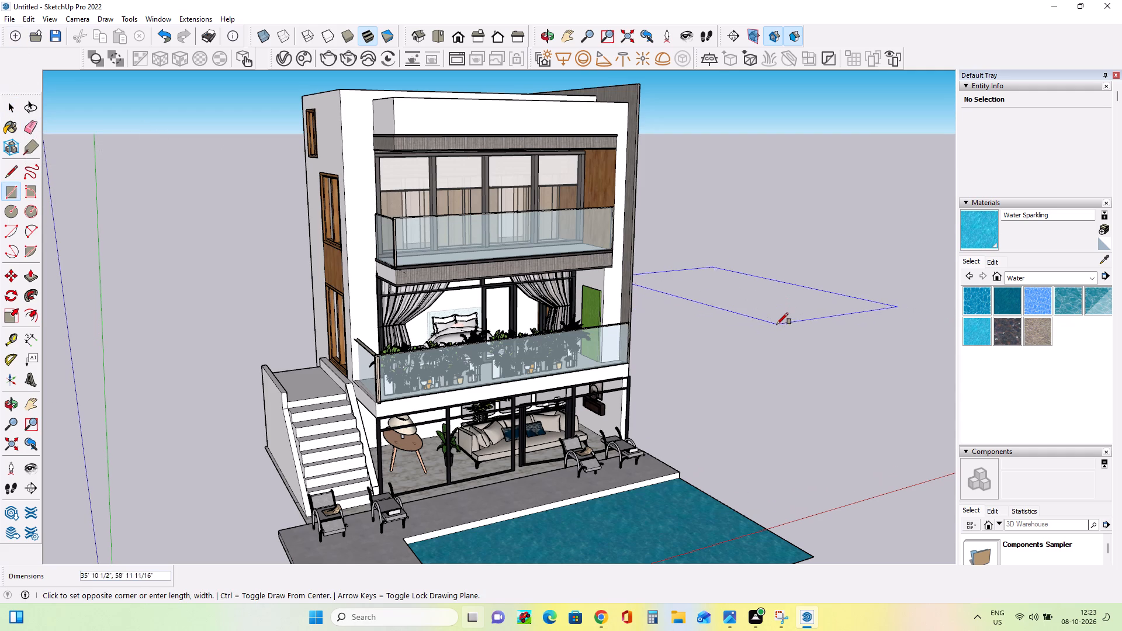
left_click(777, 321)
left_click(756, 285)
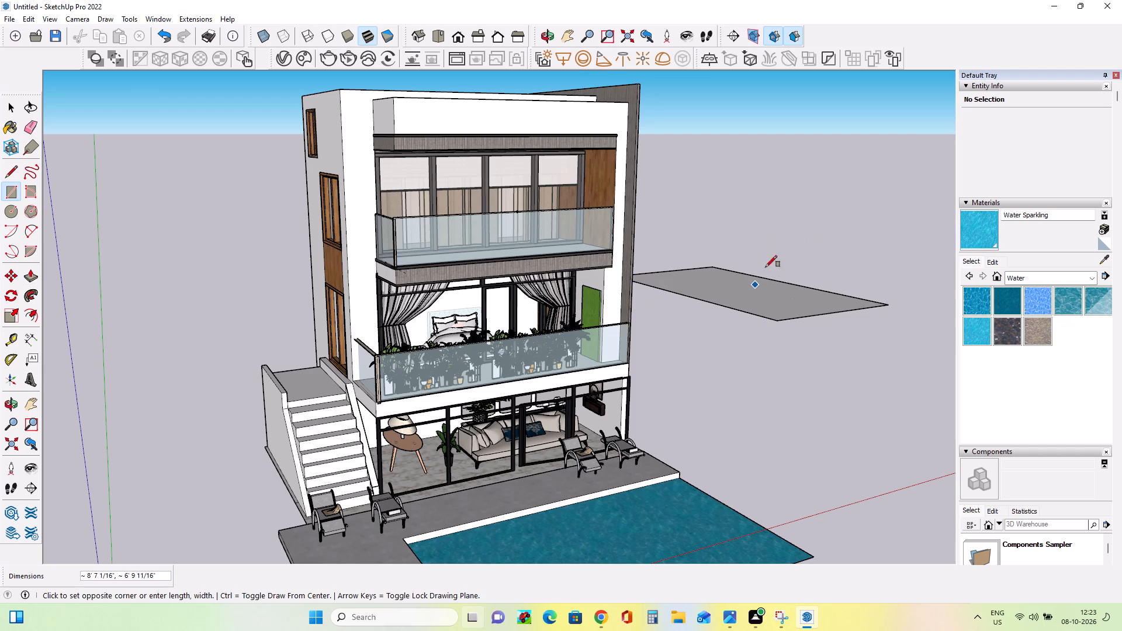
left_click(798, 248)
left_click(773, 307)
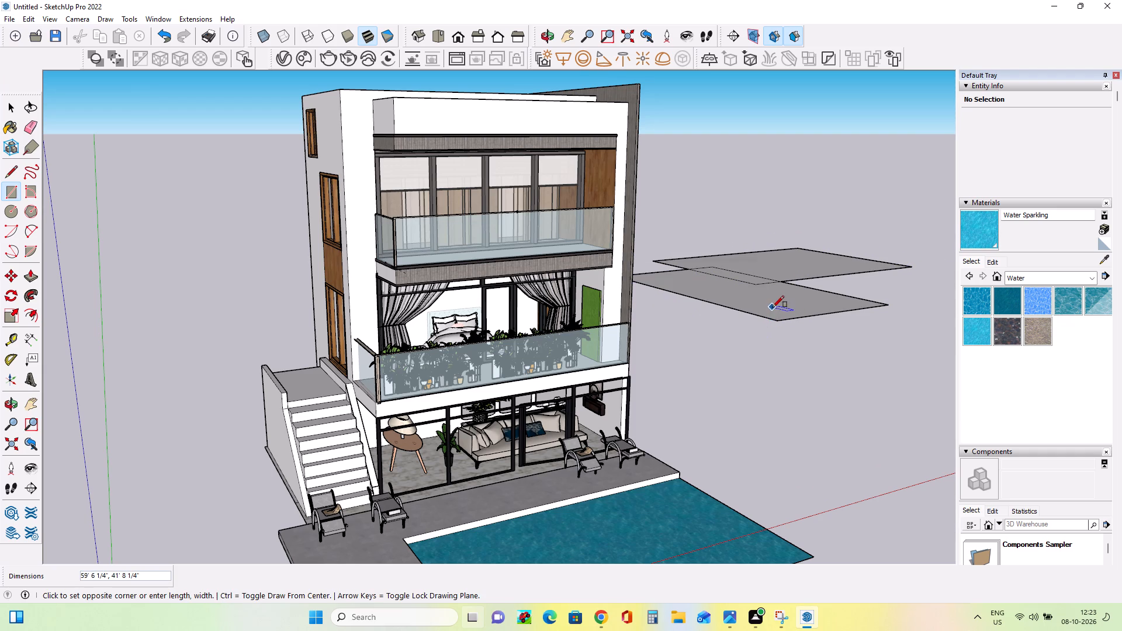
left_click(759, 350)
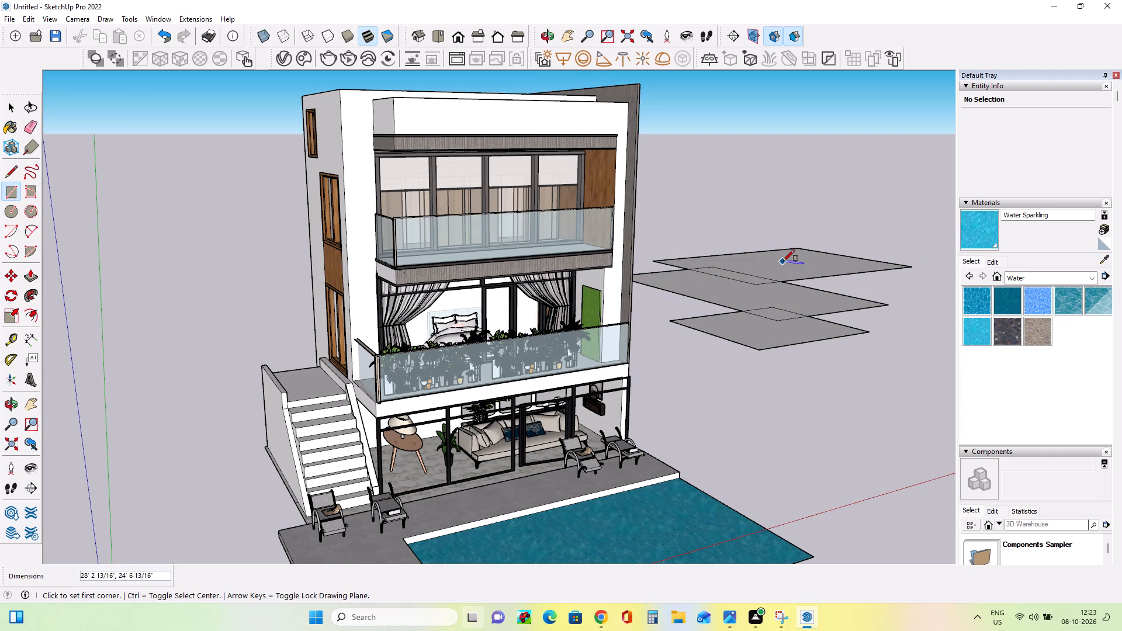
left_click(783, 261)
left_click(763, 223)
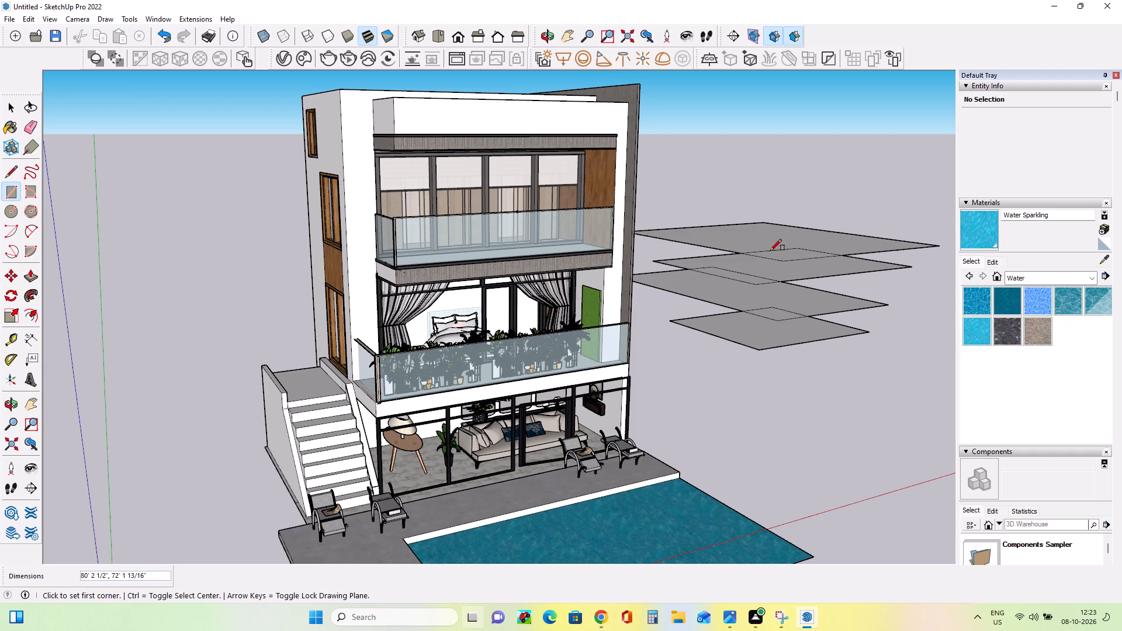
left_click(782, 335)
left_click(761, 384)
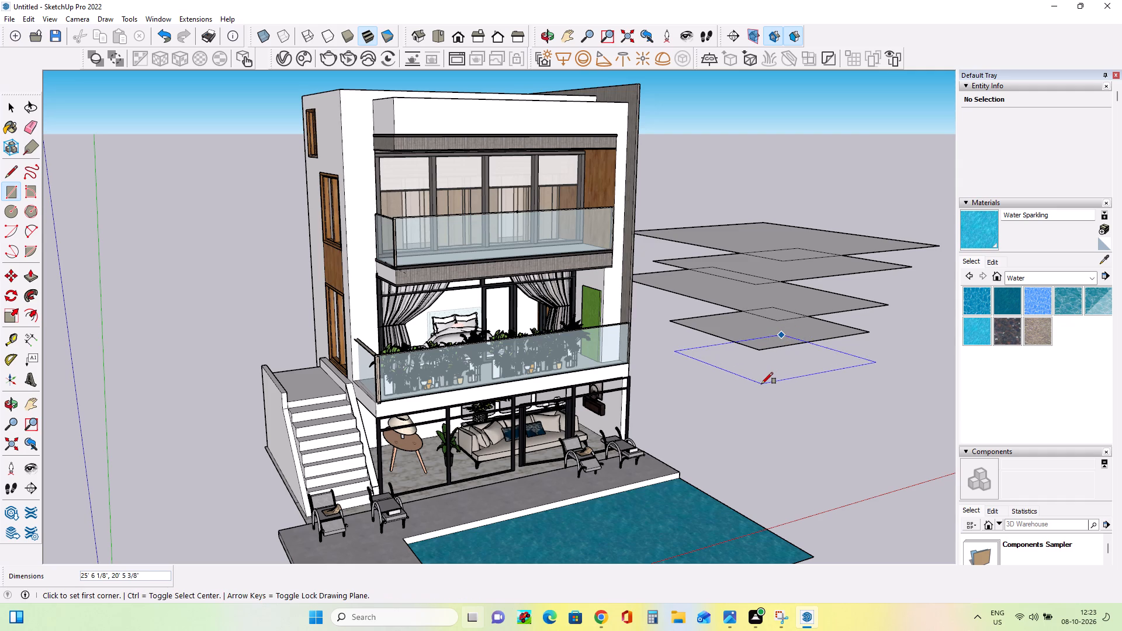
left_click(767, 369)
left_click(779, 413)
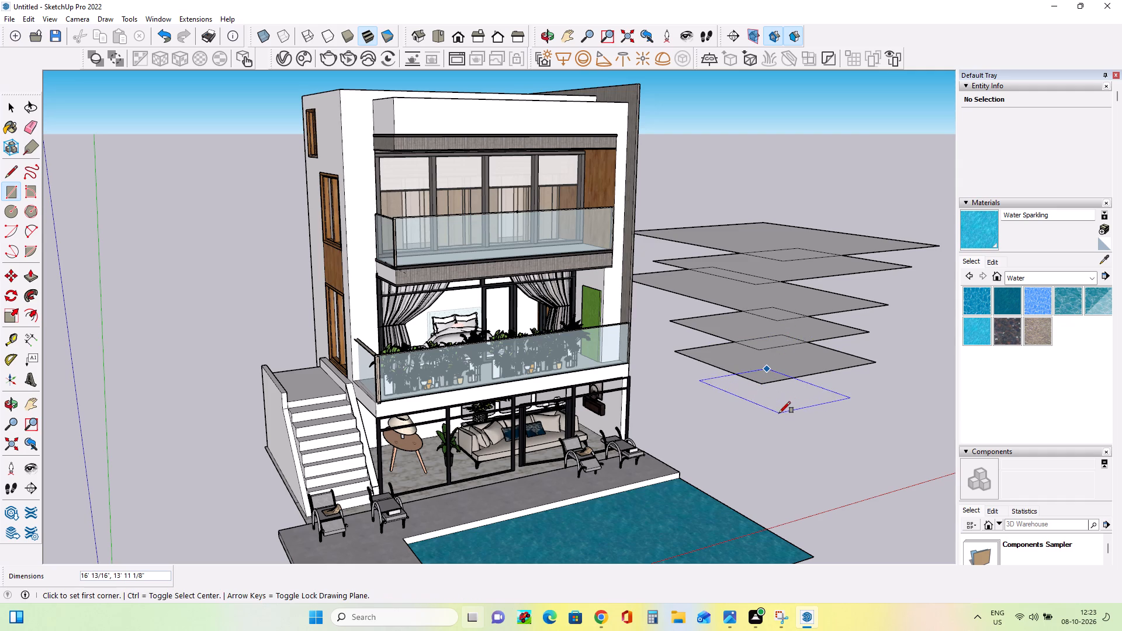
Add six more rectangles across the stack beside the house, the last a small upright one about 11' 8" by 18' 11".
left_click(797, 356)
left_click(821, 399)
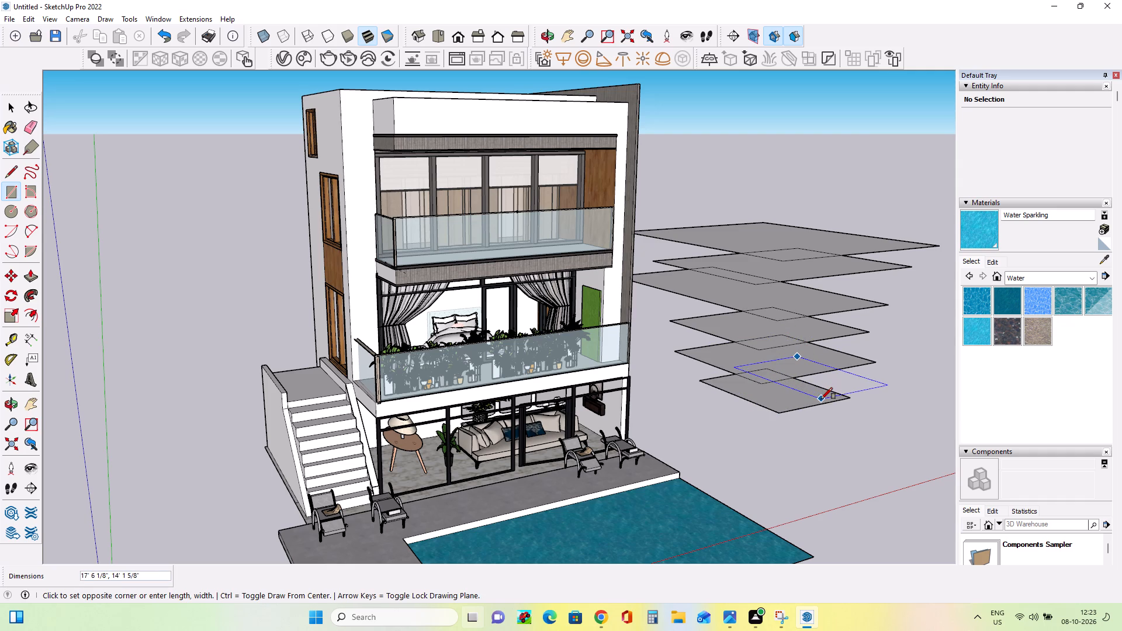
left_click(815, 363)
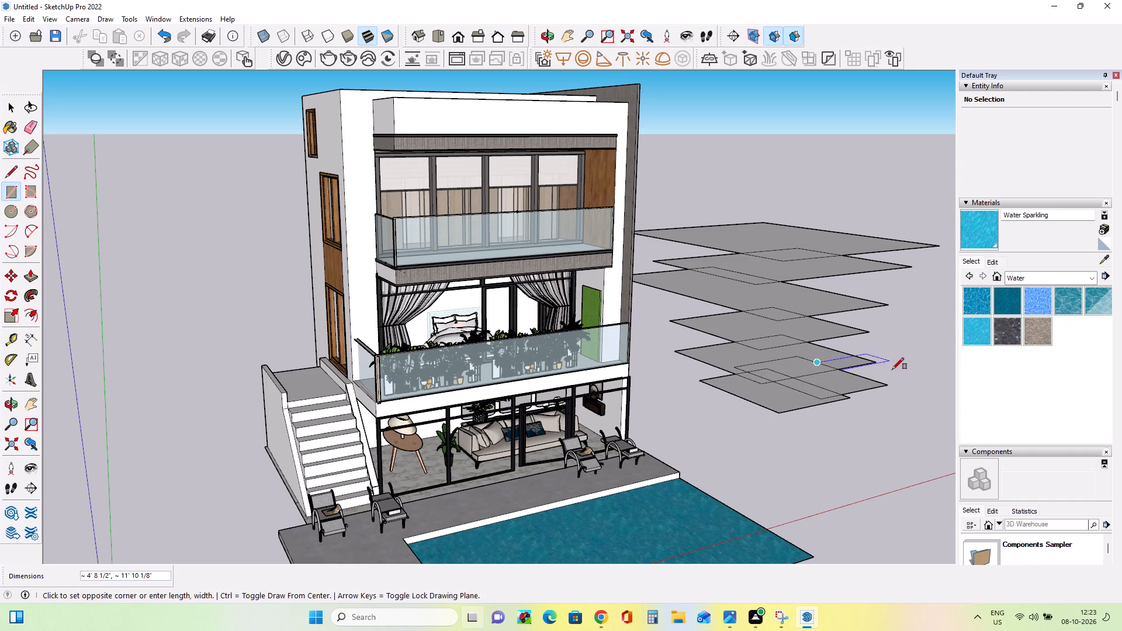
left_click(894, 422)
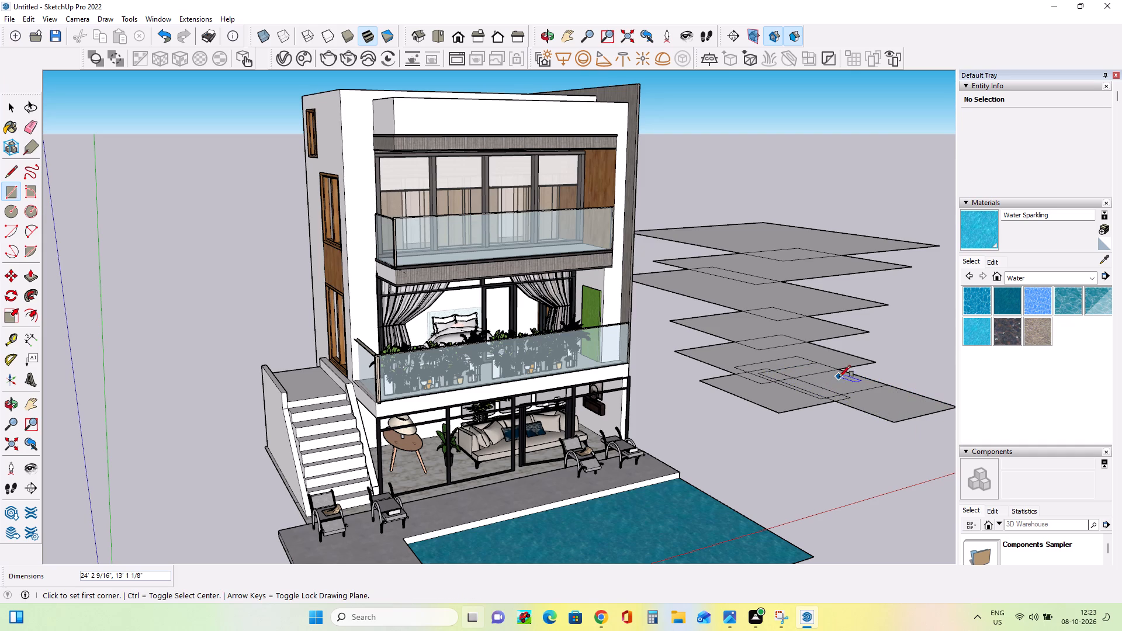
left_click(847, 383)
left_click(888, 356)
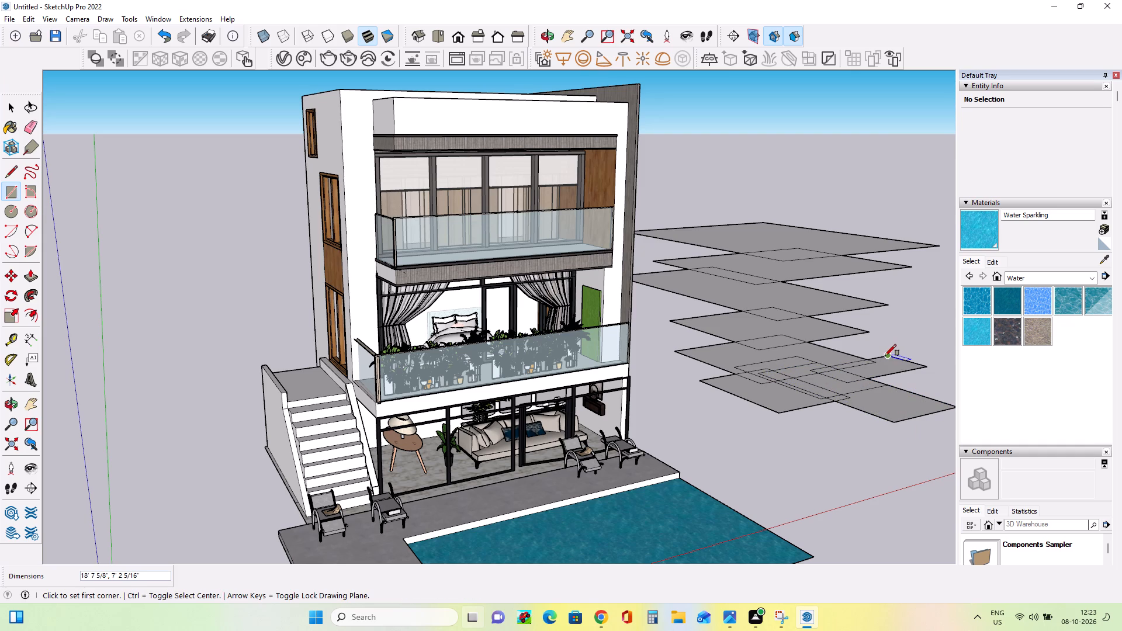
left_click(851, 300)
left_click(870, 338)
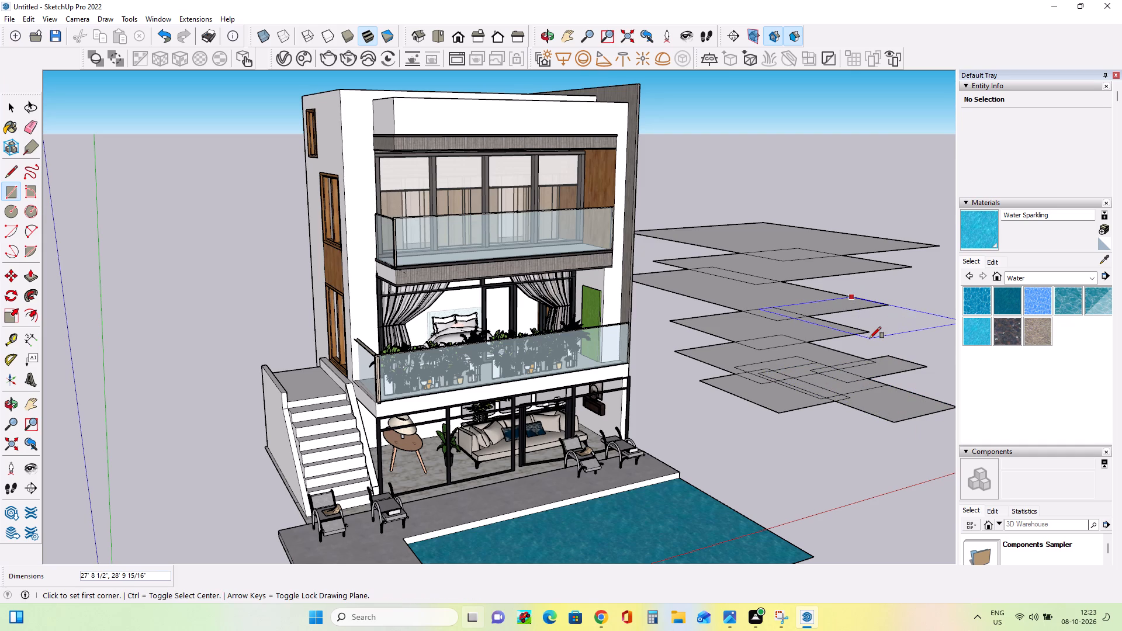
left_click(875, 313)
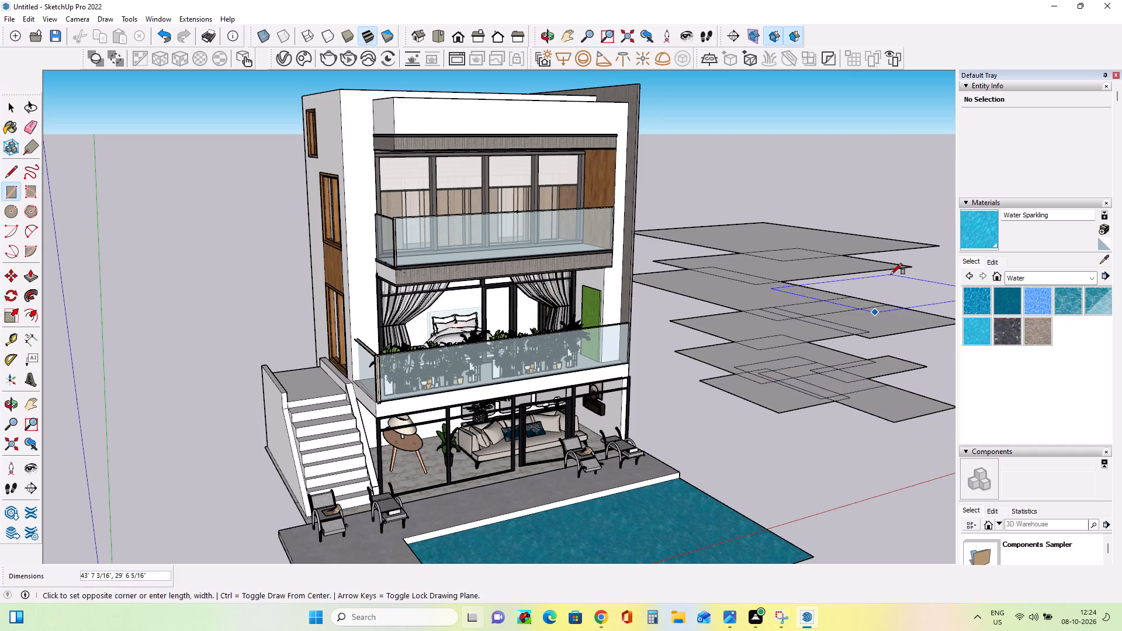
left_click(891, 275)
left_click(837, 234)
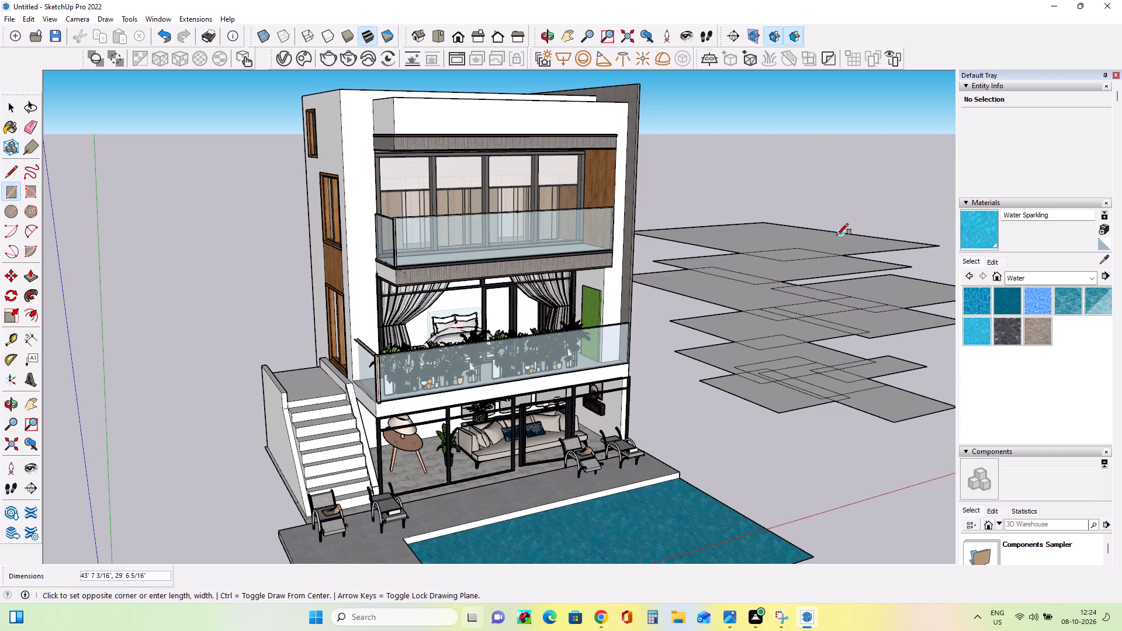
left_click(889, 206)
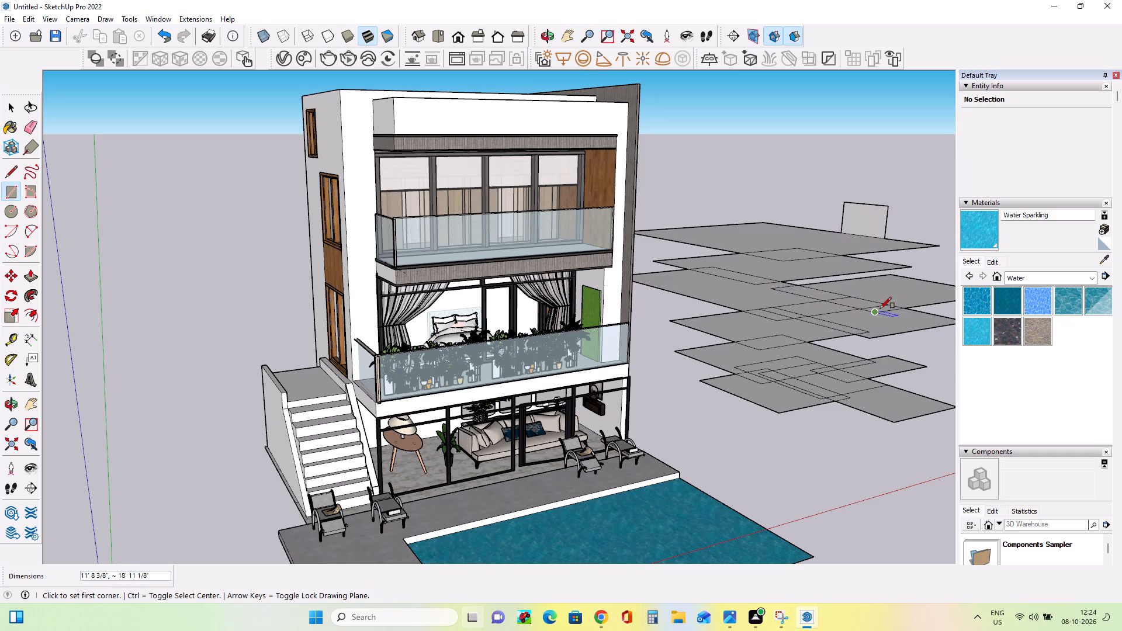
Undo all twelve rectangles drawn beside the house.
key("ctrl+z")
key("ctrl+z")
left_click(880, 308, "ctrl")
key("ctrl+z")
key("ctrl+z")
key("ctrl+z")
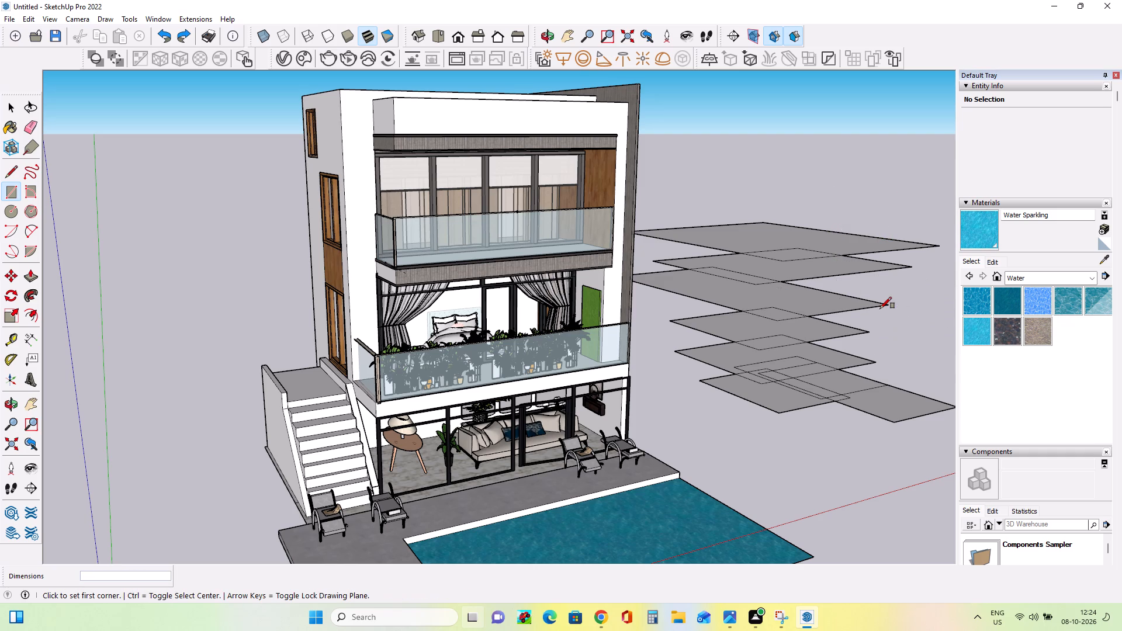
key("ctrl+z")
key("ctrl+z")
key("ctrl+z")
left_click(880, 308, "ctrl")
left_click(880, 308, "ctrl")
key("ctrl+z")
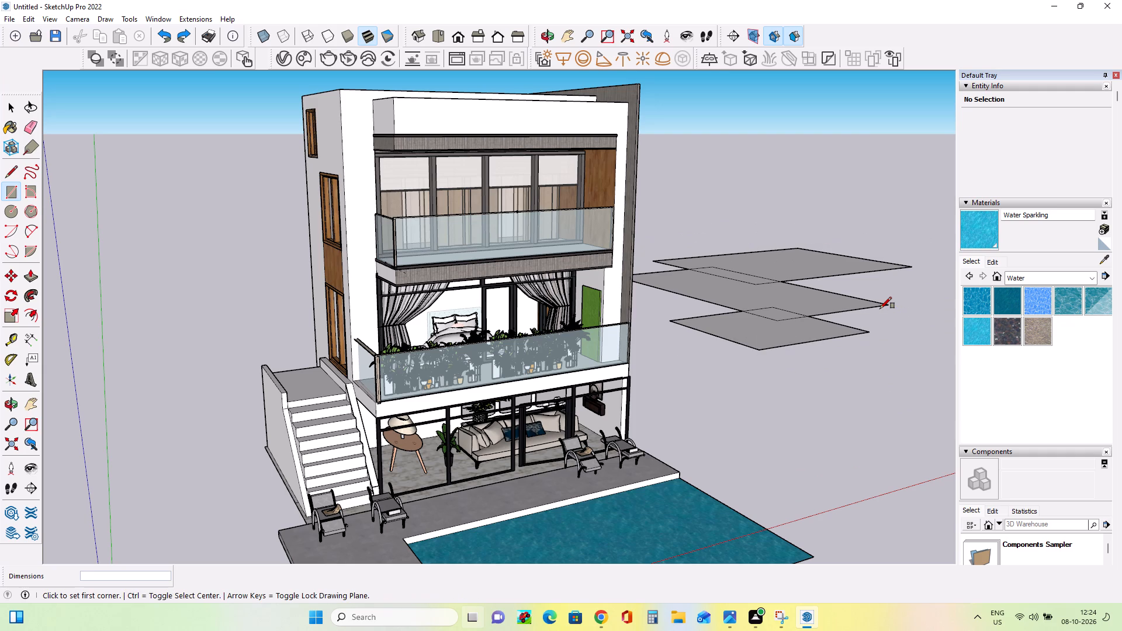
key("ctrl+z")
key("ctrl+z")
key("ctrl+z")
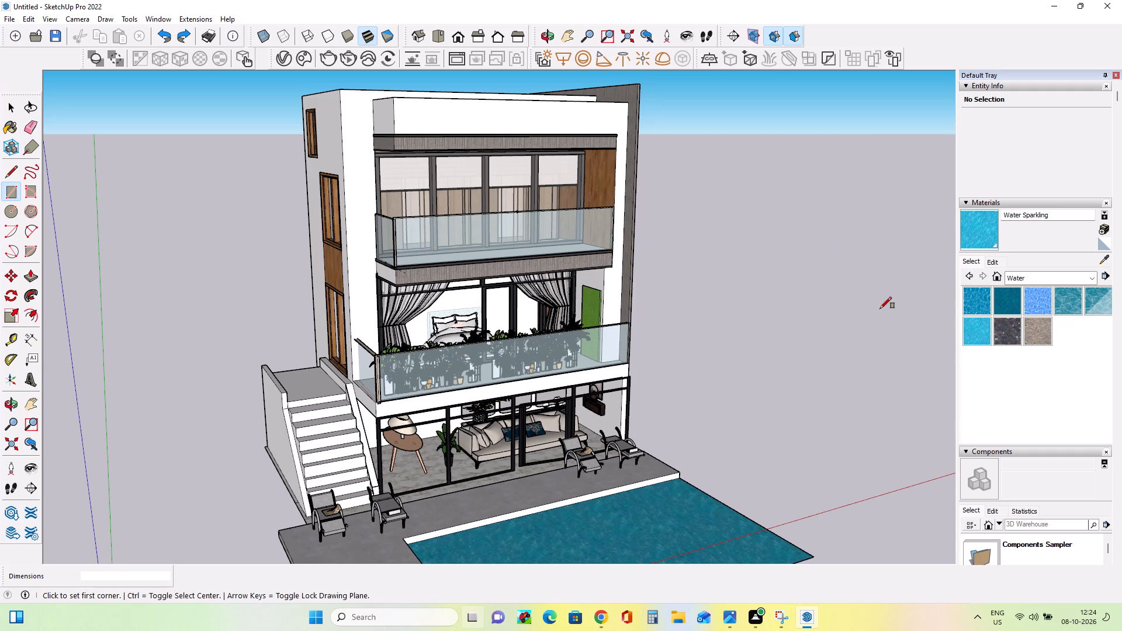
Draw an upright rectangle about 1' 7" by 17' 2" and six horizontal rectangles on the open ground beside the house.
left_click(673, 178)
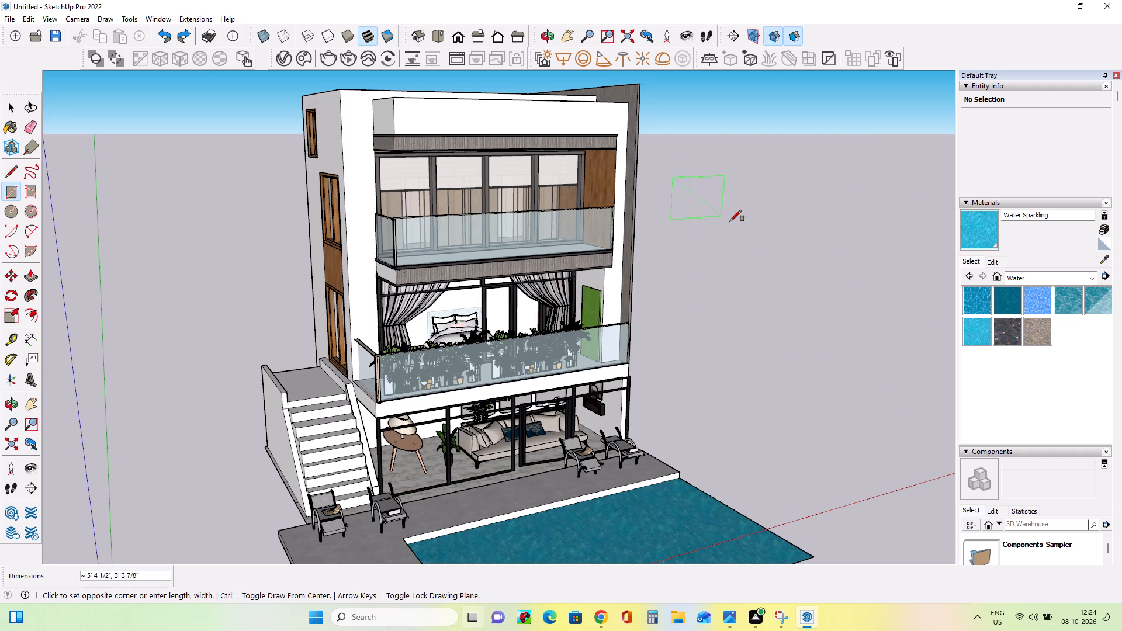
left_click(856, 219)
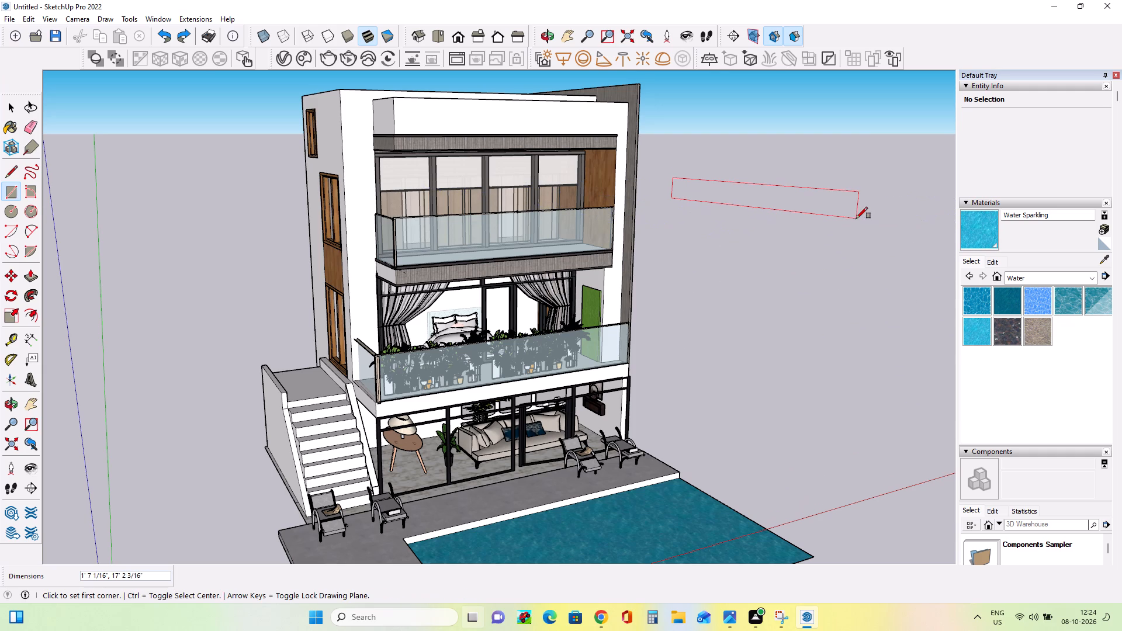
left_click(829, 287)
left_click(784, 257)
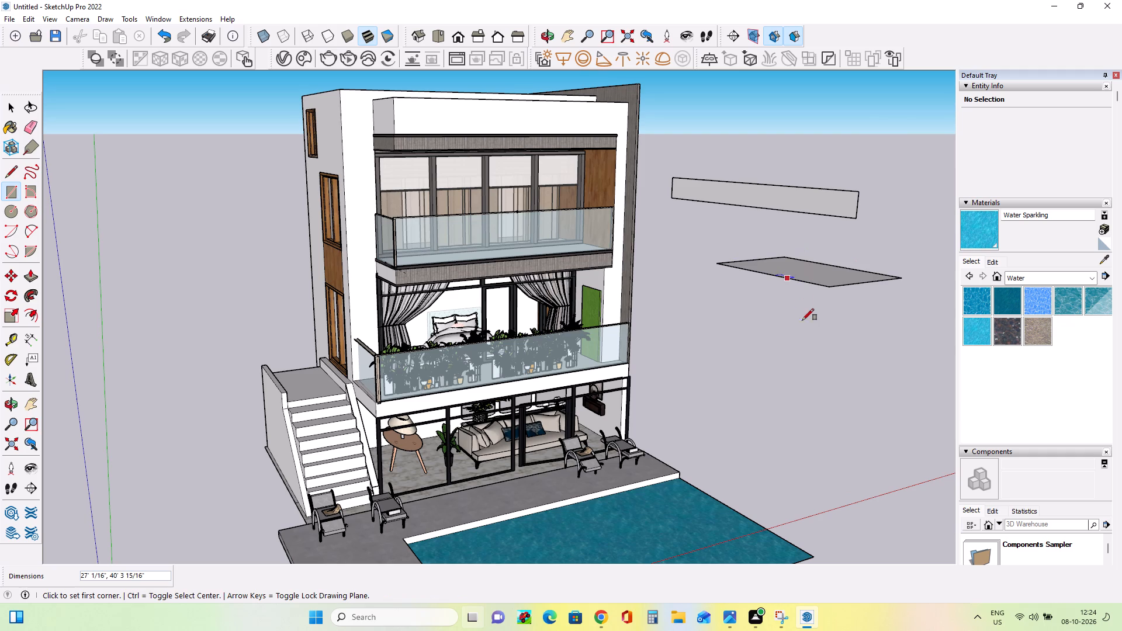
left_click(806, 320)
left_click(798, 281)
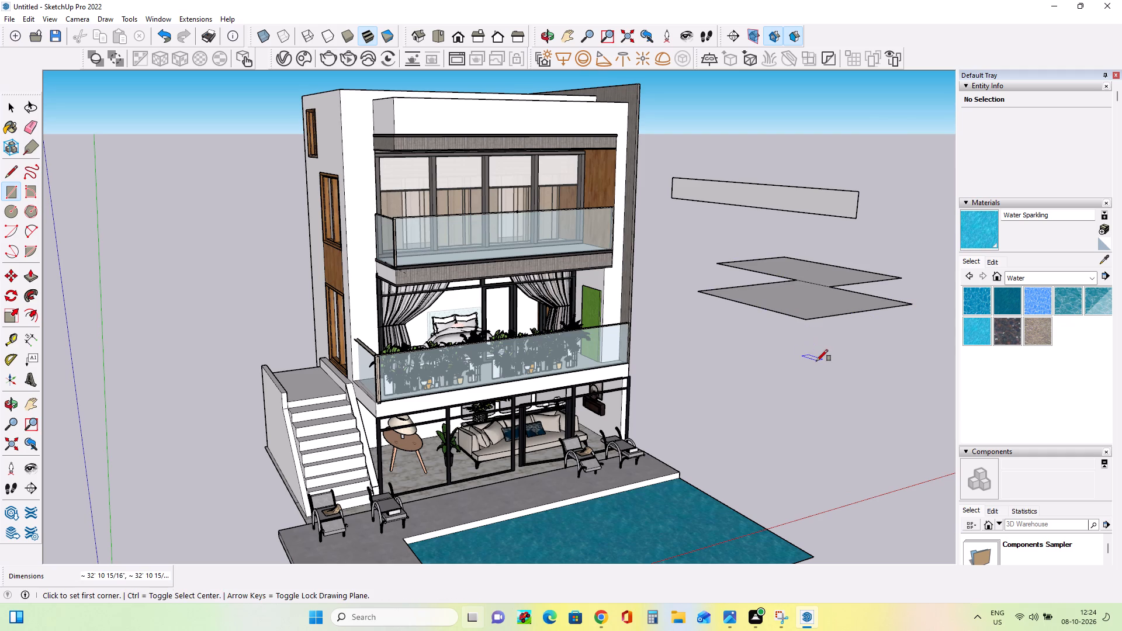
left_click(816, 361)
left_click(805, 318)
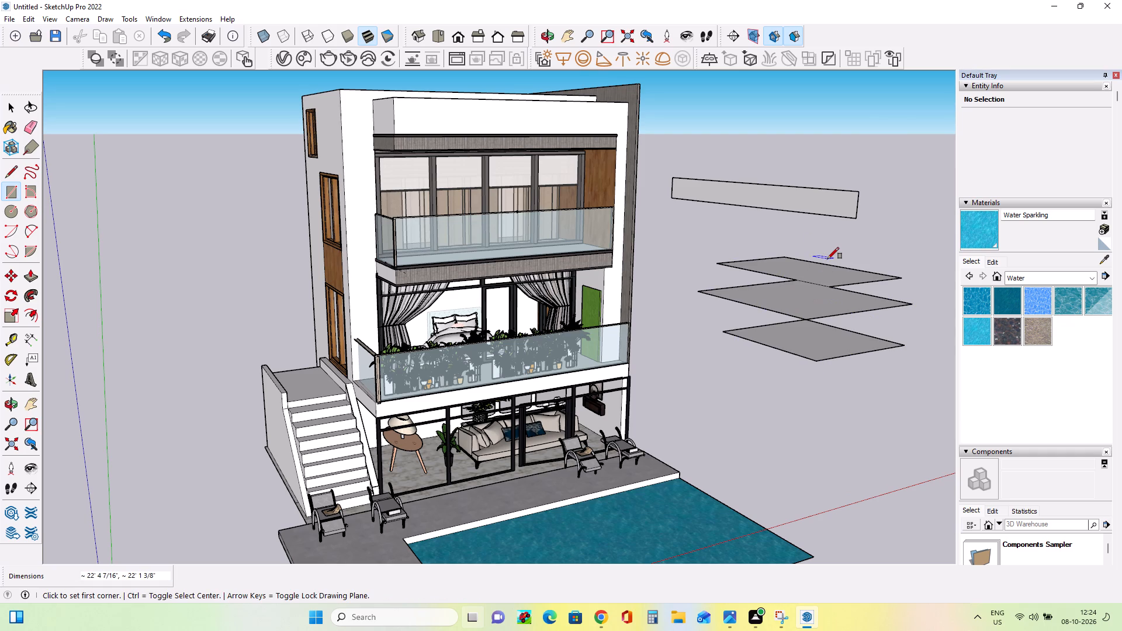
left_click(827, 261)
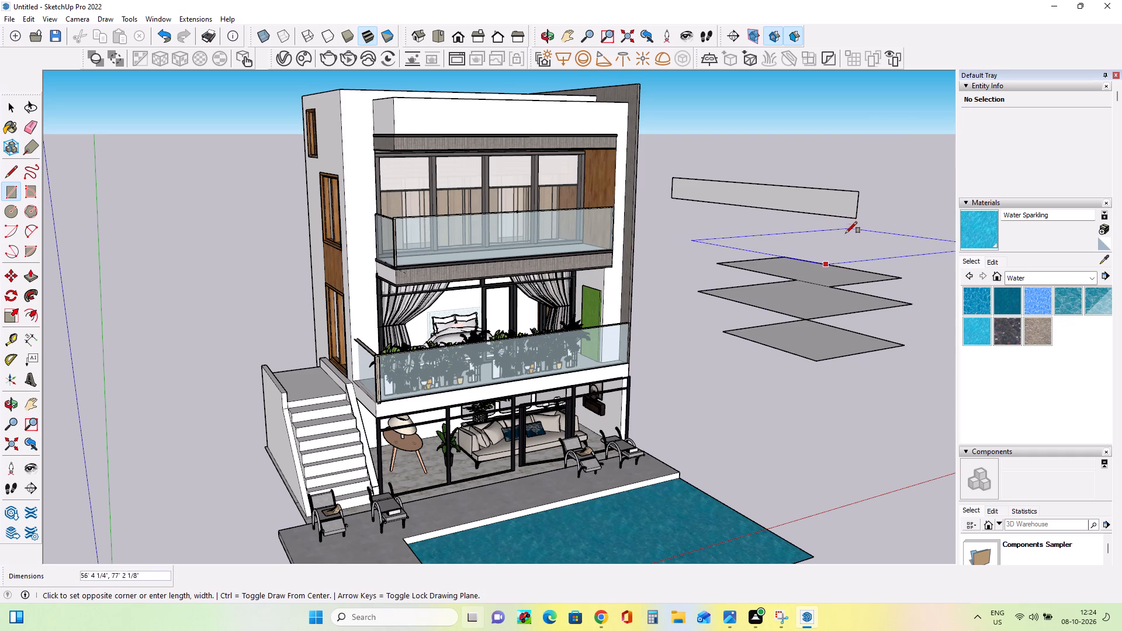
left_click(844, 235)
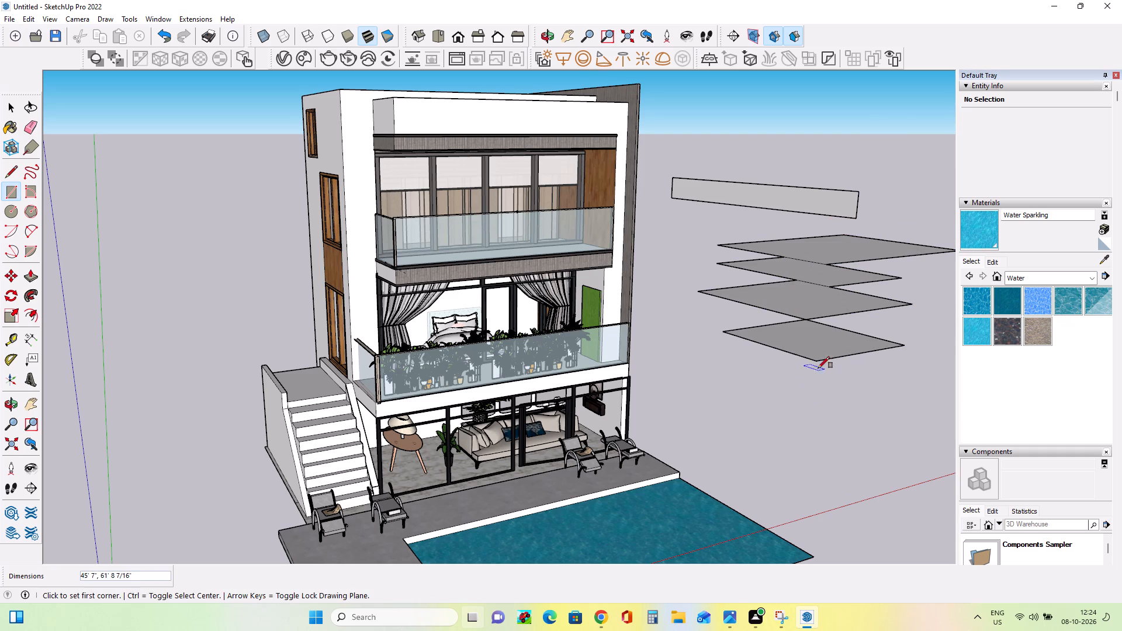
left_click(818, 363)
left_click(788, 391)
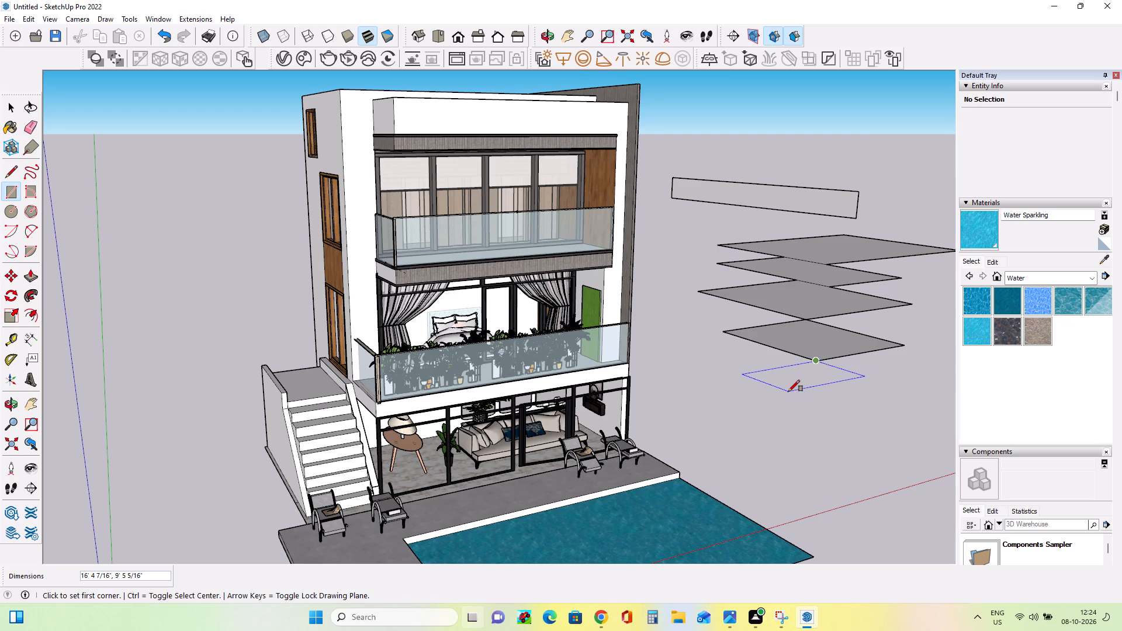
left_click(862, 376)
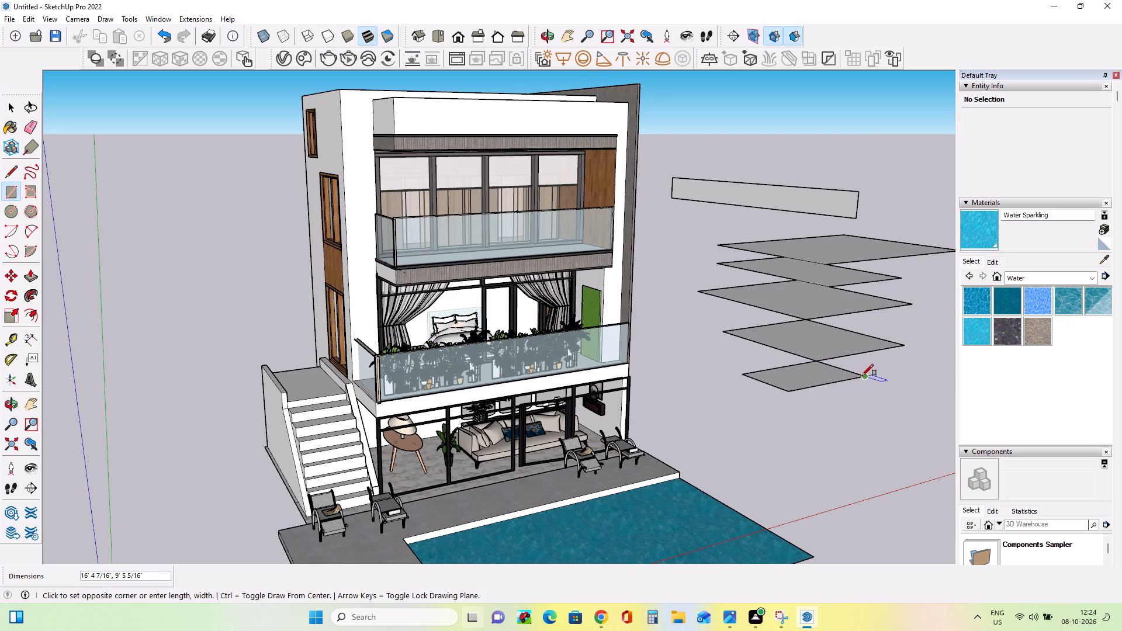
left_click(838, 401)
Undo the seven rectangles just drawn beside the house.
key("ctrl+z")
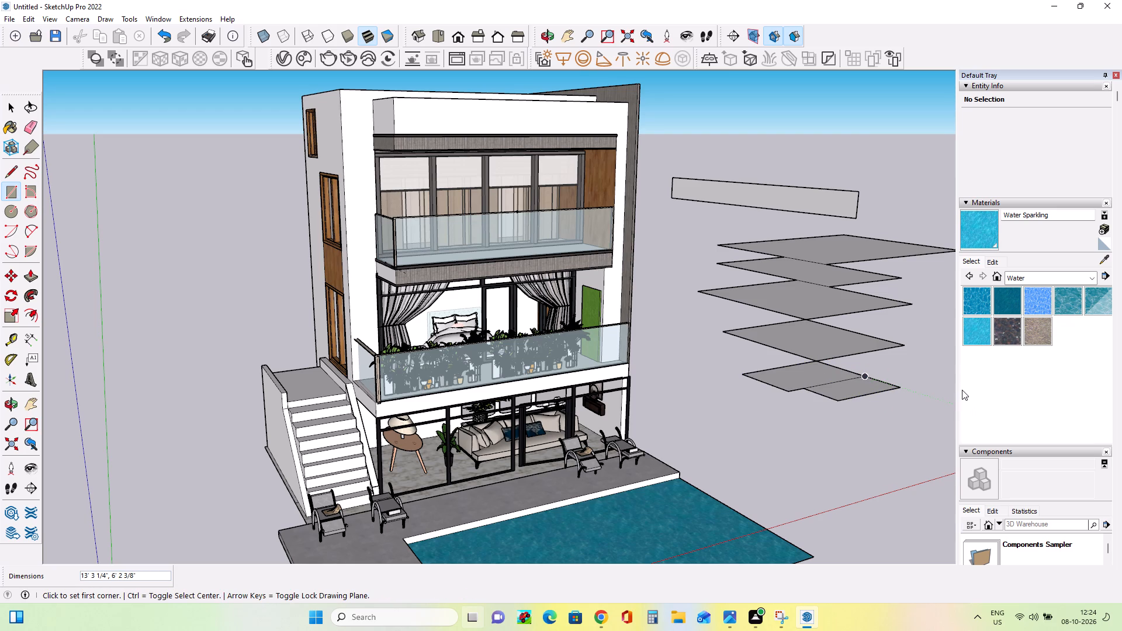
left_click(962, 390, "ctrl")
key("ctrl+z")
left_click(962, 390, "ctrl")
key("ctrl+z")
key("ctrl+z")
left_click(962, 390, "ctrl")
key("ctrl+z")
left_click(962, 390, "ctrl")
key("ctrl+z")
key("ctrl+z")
Undo the last move of the lounge chair beside the stairs.
key("ctrl+z")
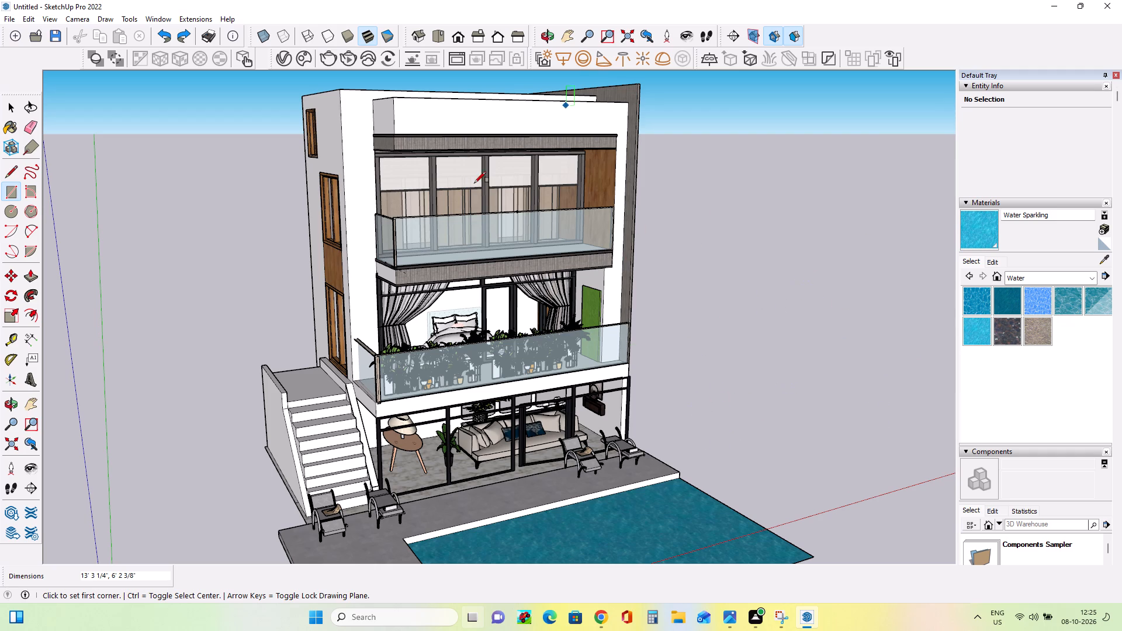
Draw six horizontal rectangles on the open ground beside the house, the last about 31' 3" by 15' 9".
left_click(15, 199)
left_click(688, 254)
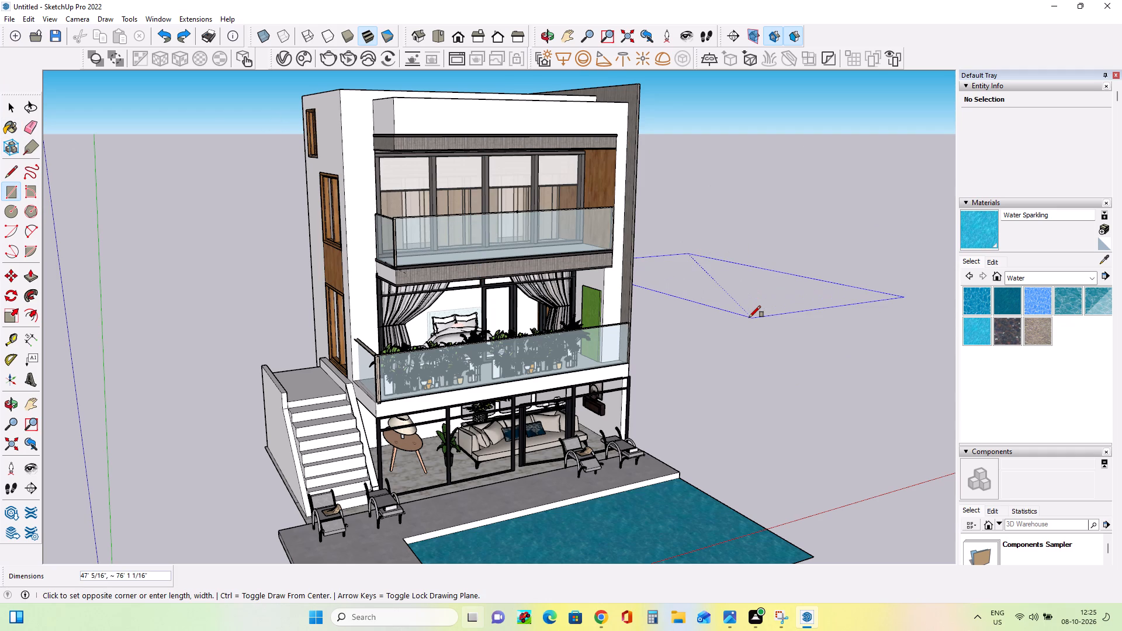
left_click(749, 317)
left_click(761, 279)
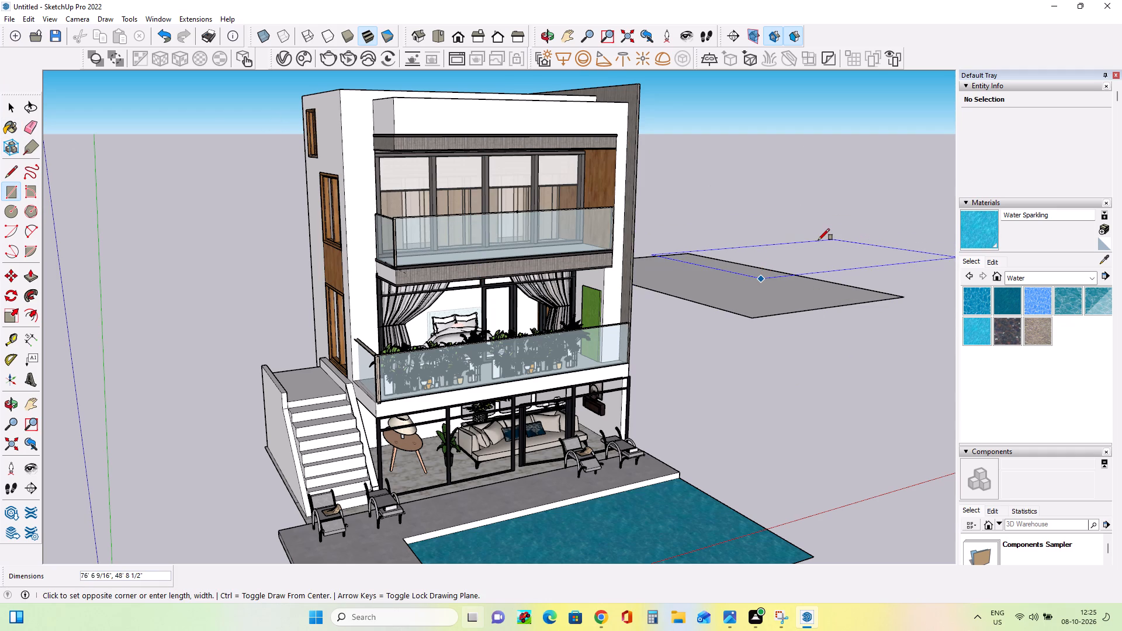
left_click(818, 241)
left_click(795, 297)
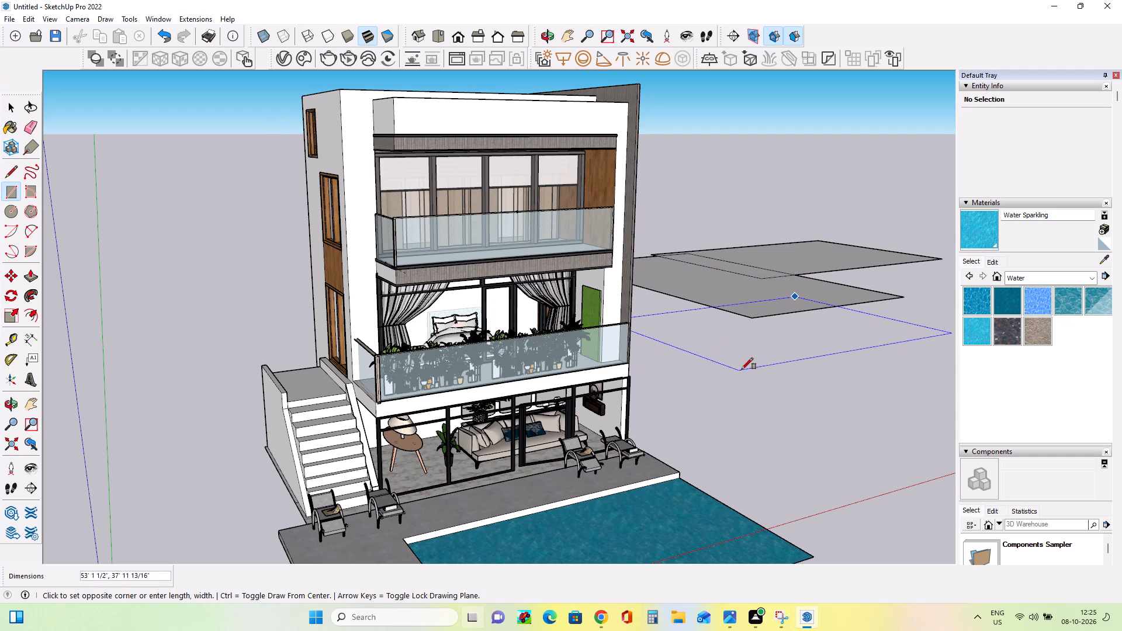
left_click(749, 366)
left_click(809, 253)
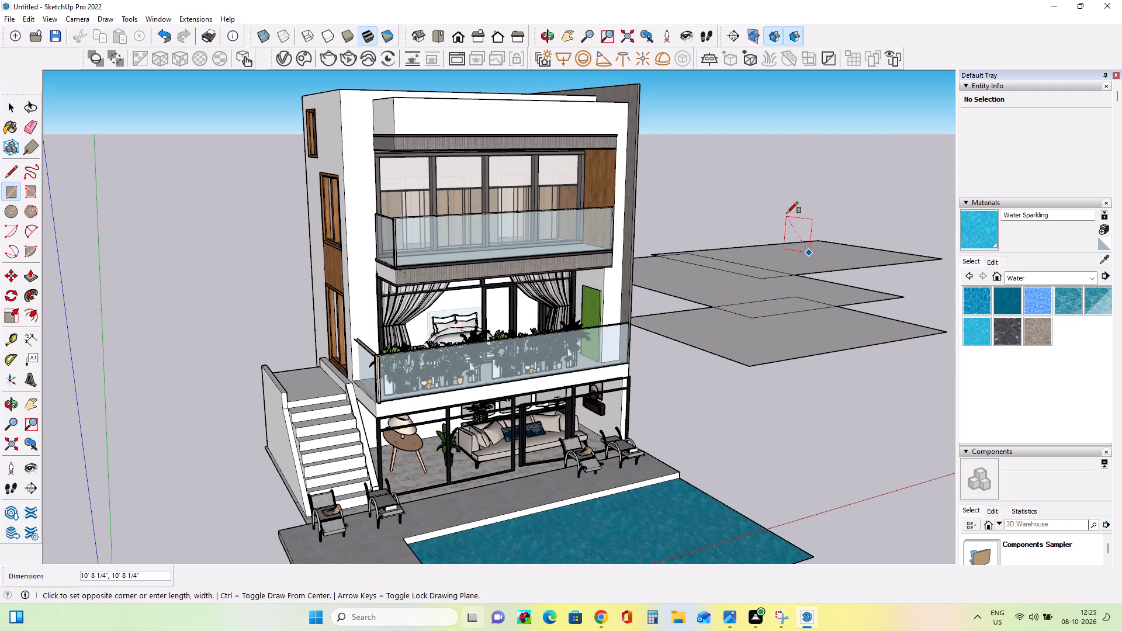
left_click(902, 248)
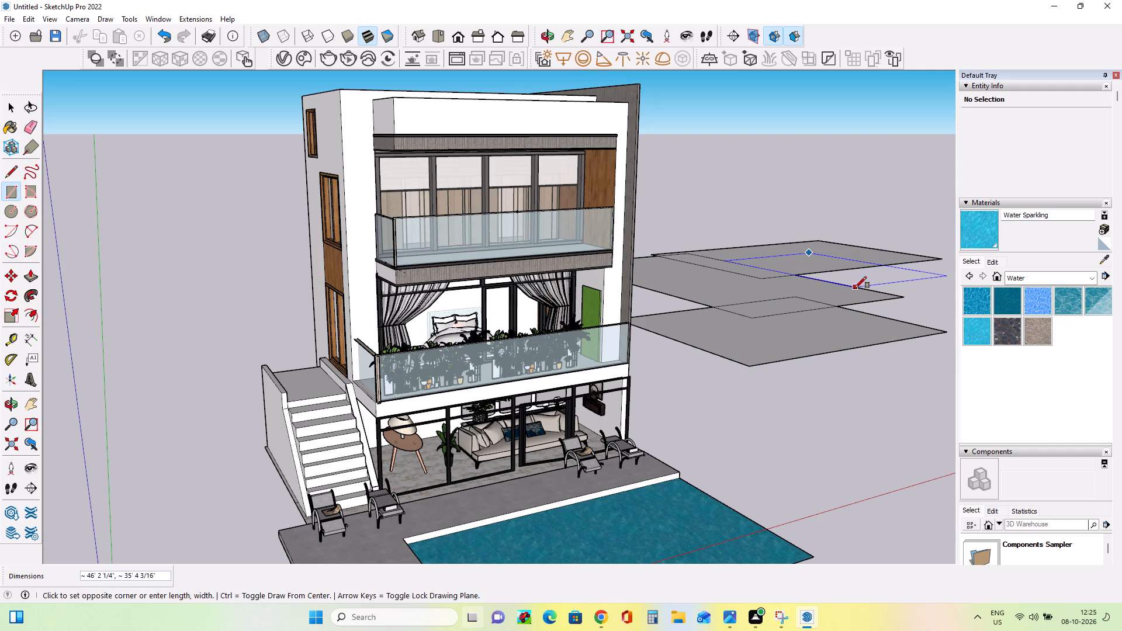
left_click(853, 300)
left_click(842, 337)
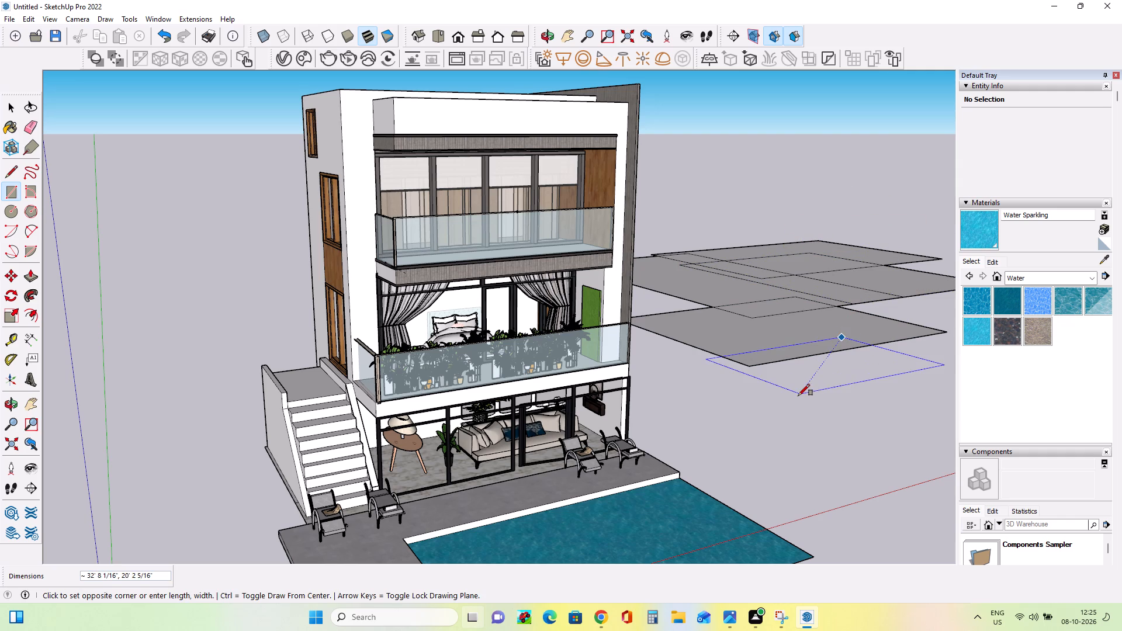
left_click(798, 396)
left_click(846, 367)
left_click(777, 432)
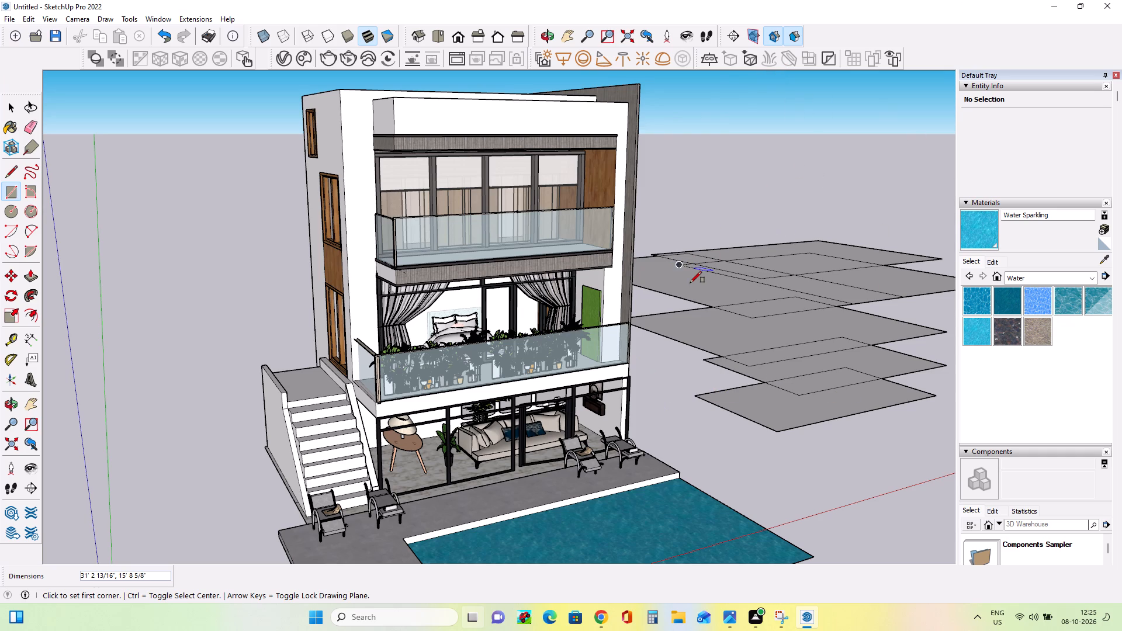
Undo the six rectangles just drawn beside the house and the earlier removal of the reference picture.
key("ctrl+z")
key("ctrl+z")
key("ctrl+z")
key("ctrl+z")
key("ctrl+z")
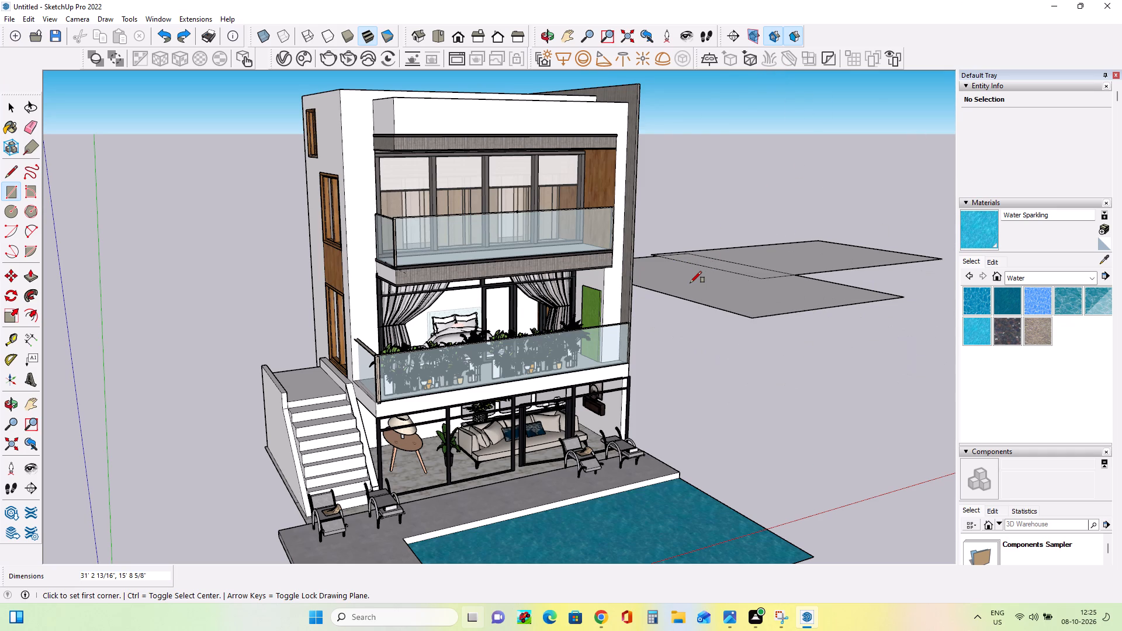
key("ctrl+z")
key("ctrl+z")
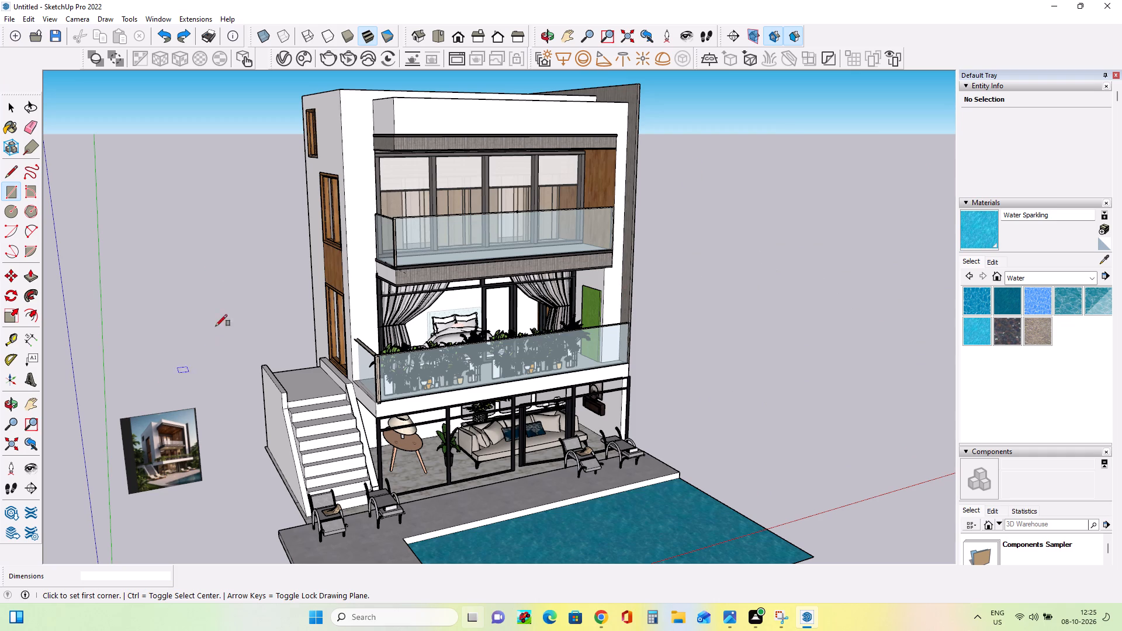
Delete the reference picture of the house standing on the open ground beyond the stairs.
left_click(19, 105)
left_click(179, 470)
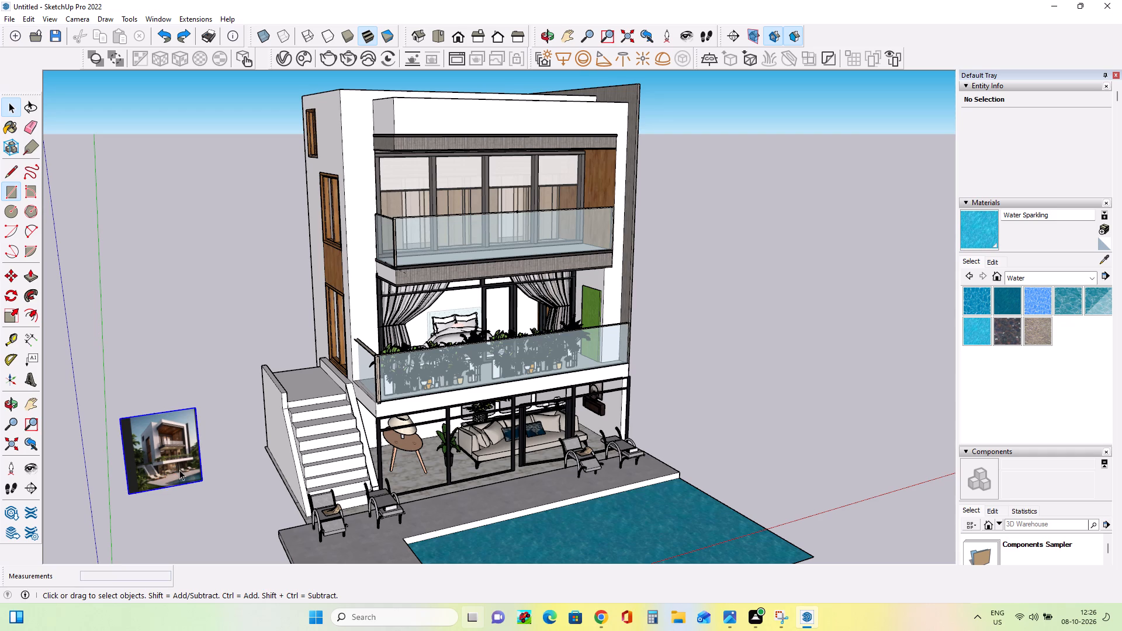
key("Delete")
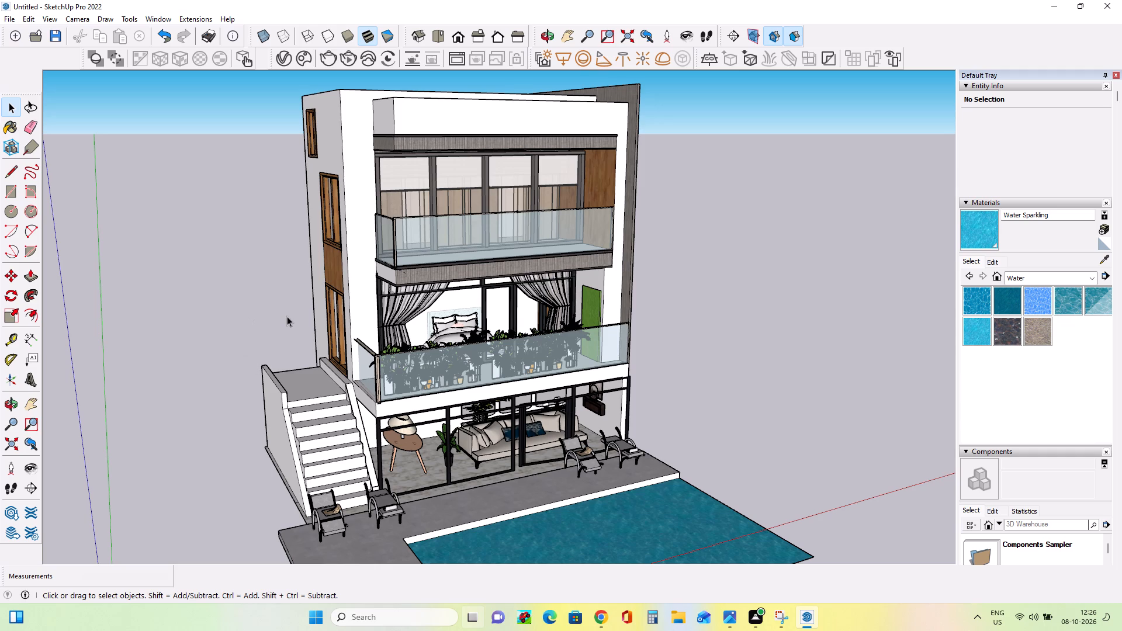
Save the model to the Desktop under the file name "Modern Tropical Poolside Villa.skp".
key("ctrl+s")
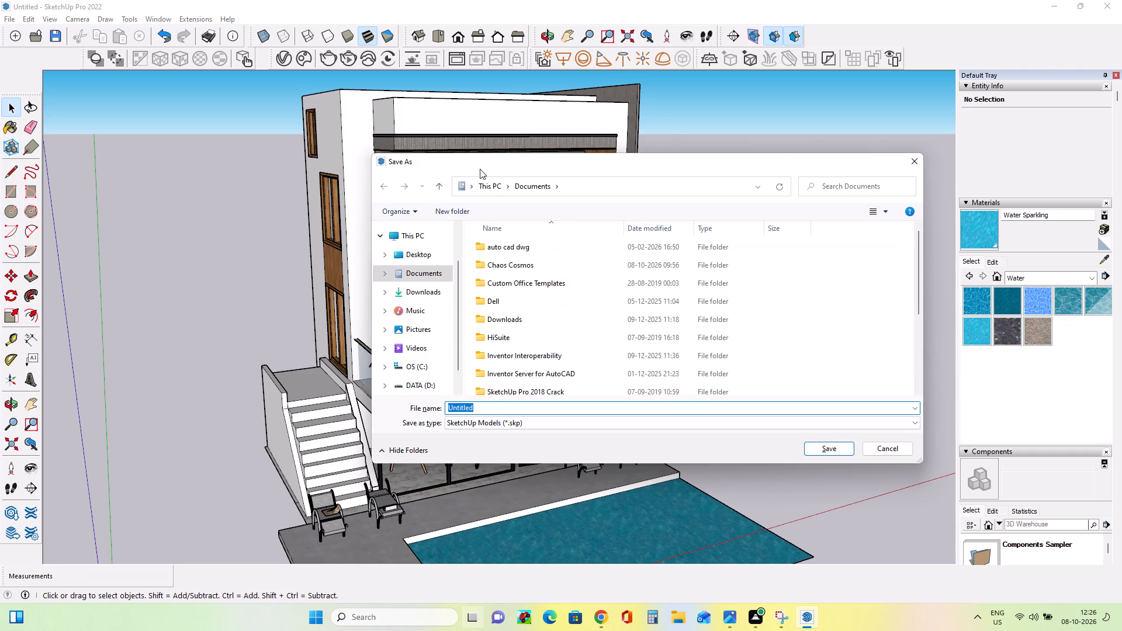
left_click(421, 355)
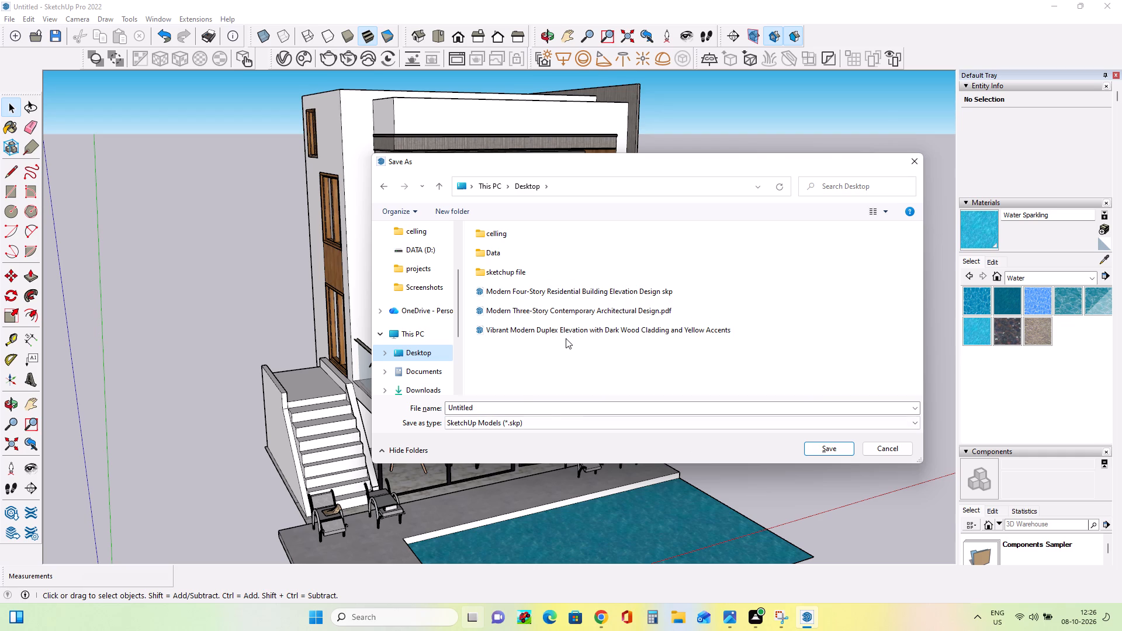
left_click(546, 410)
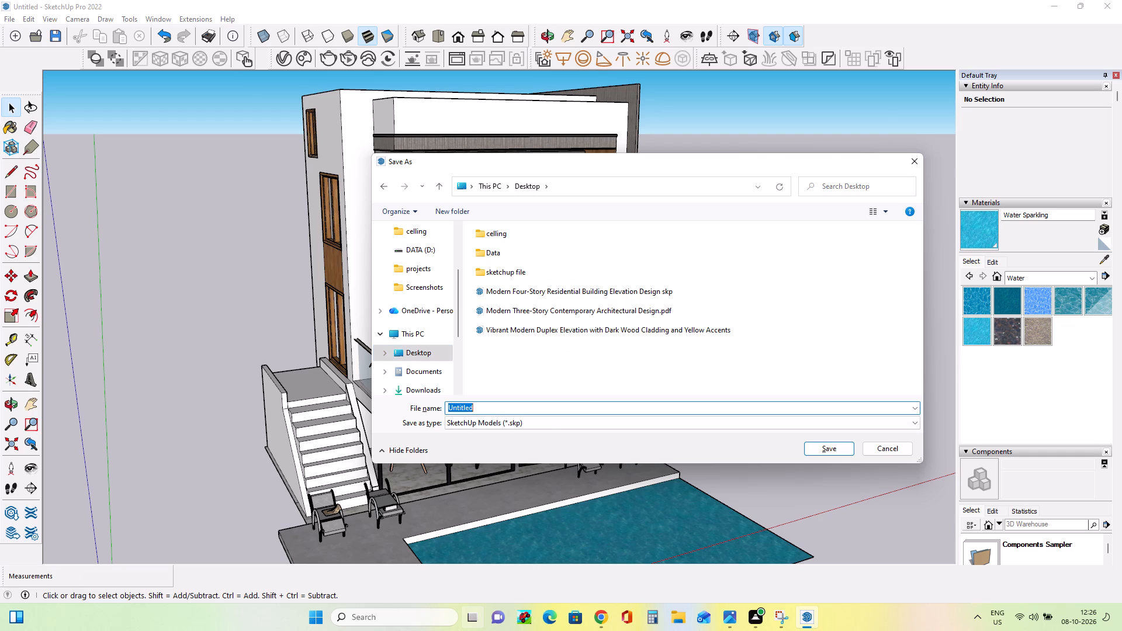
key("BackSpace")
type("mo")
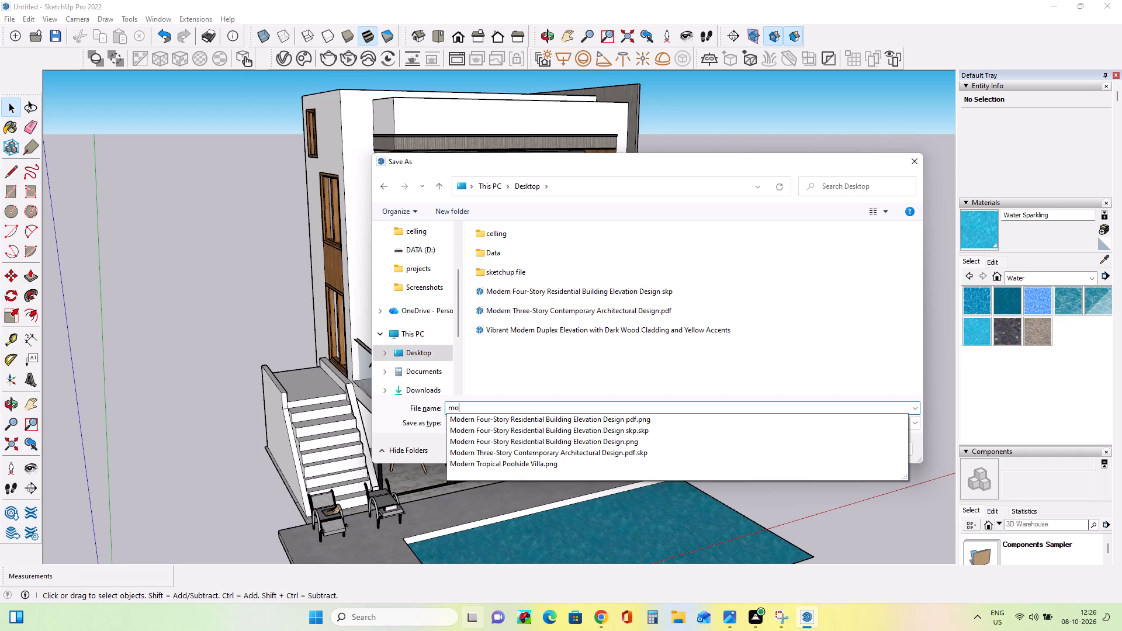
left_click(538, 464)
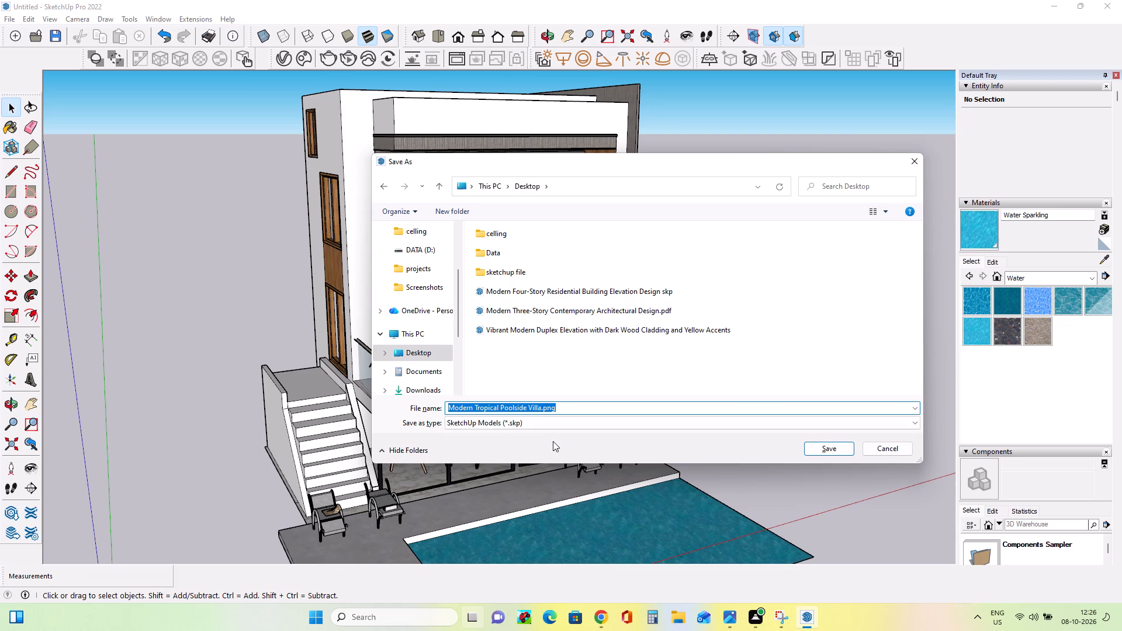
left_click(828, 448)
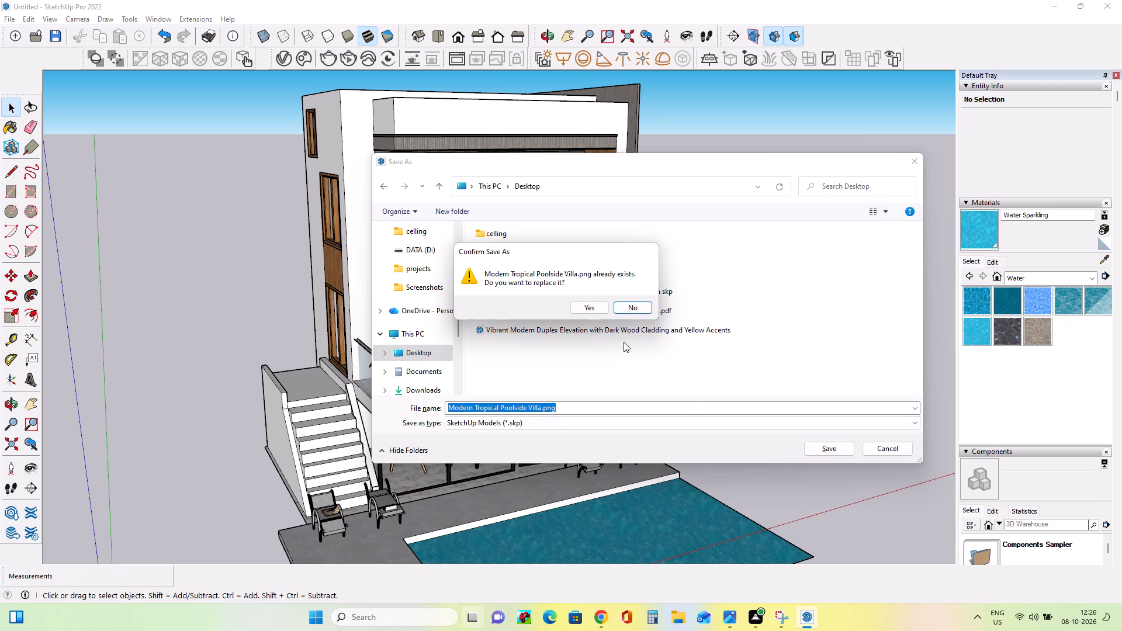
left_click(625, 306)
left_click(564, 411)
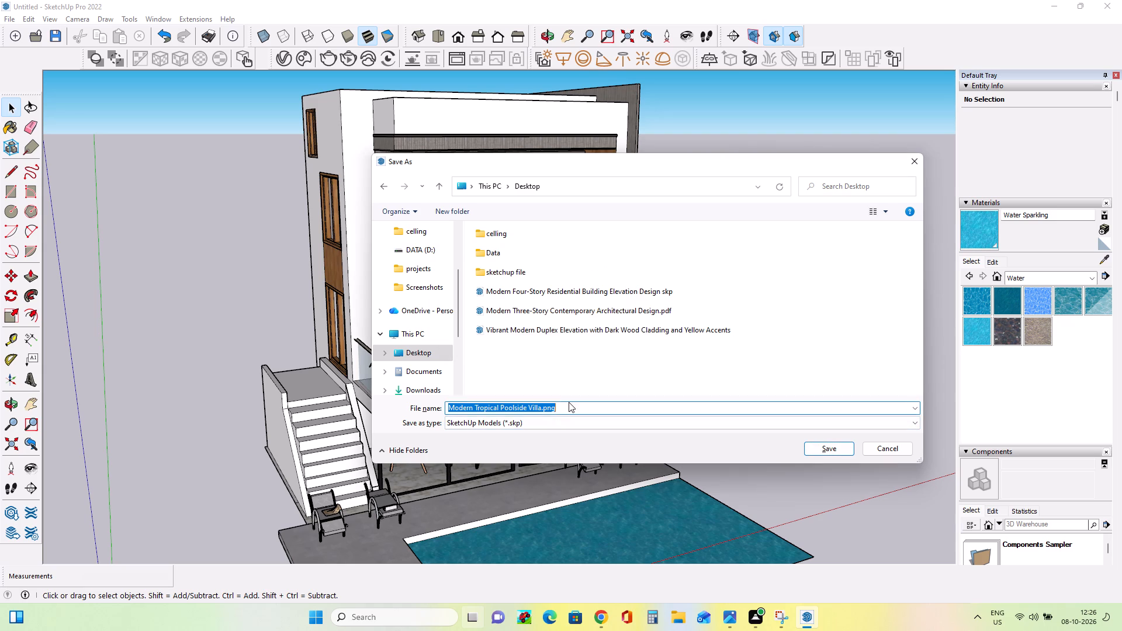
left_click(569, 411)
key("BackSpace")
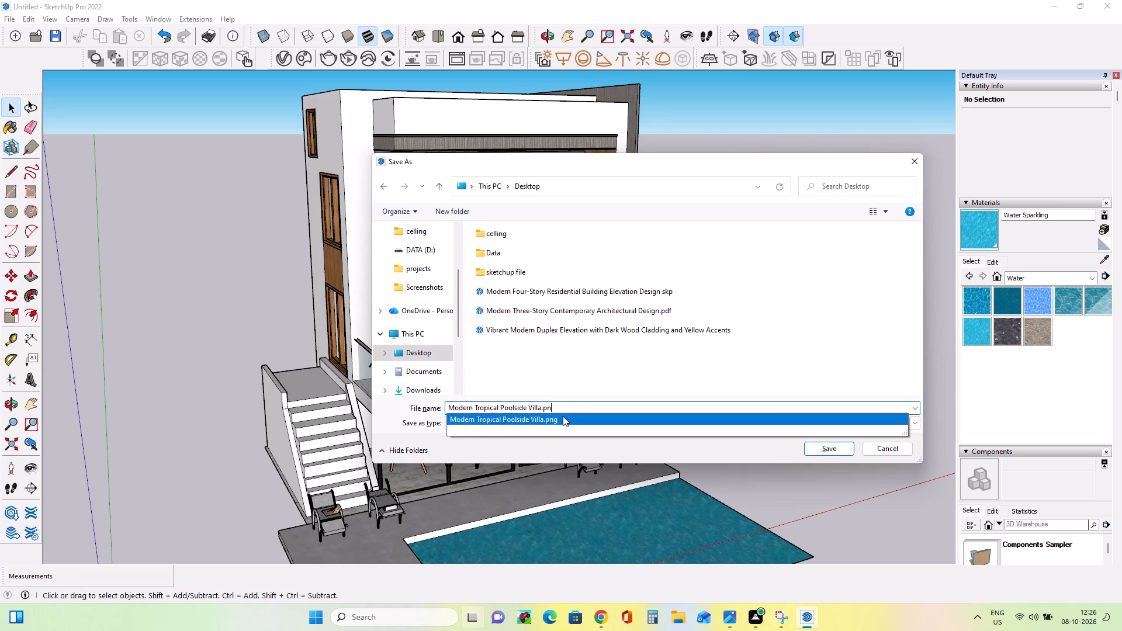
key("BackSpace")
key("BackSpace")
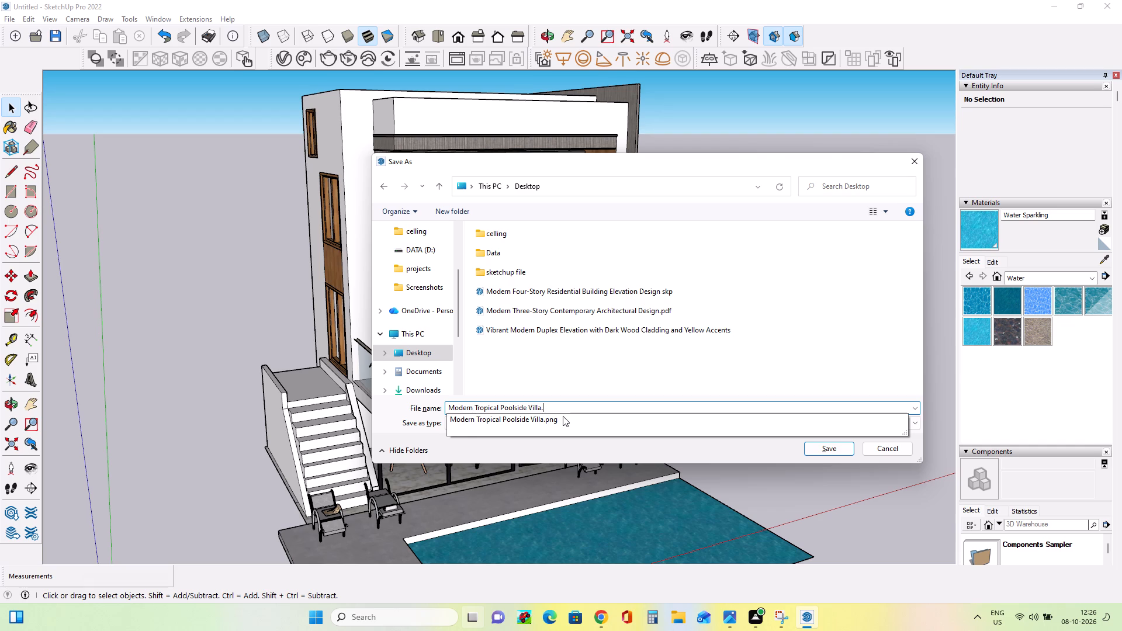
type("skp")
left_click(831, 452)
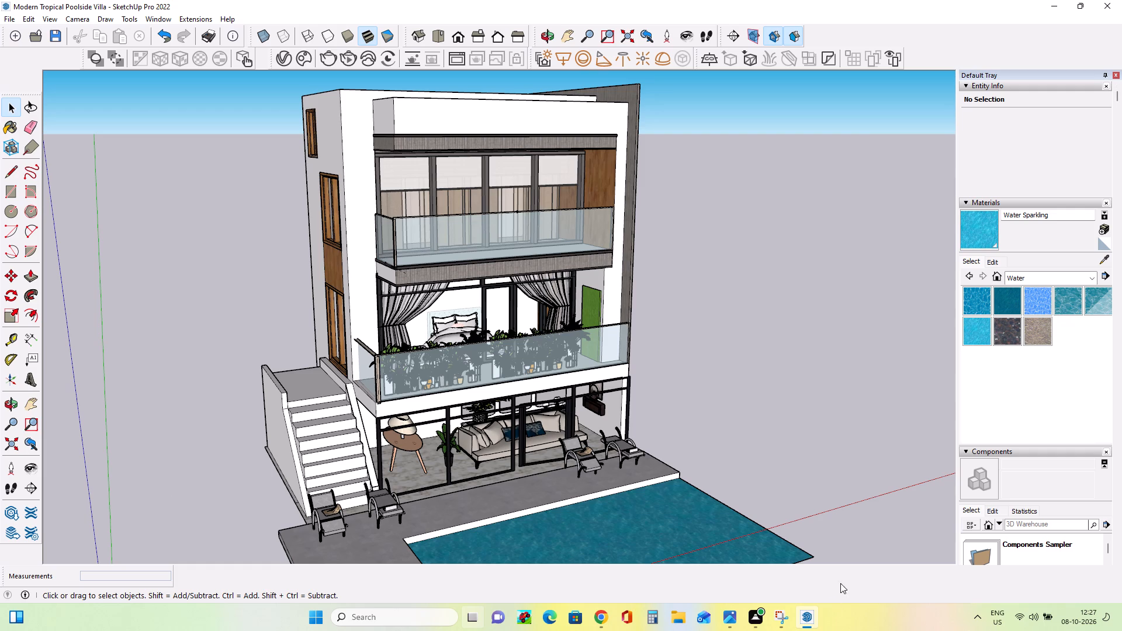
Switch to Snipping Tool, capture a rectangular screenshot of the whole house with its stairs and pool, and close the capture.
left_click(780, 615)
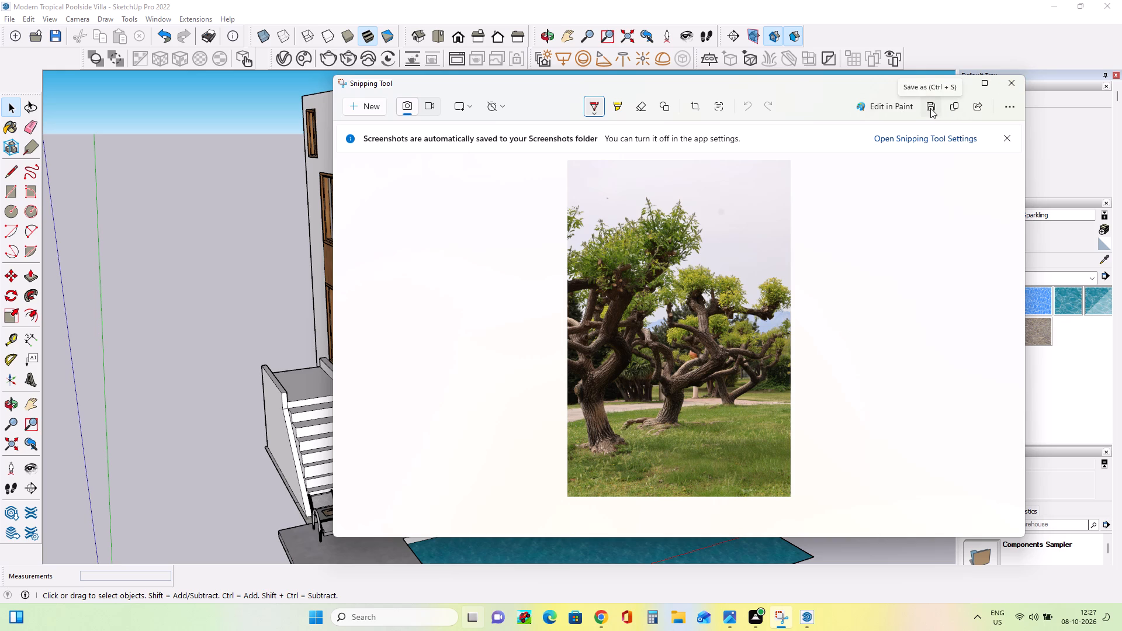
left_click(358, 108)
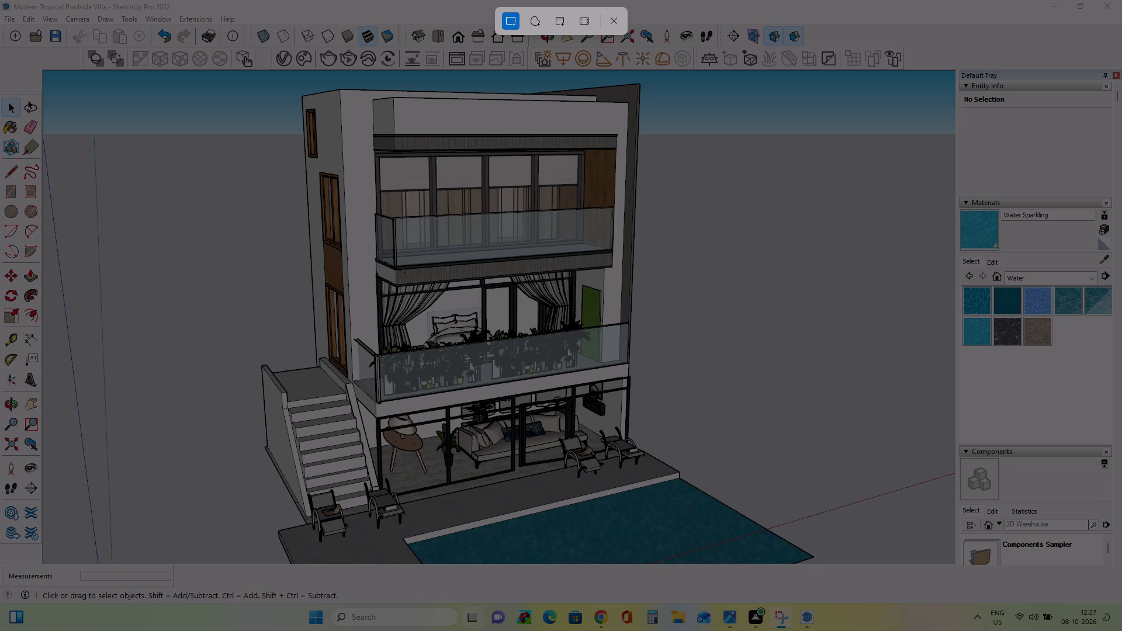
left_click_drag(736, 73, 670, 95)
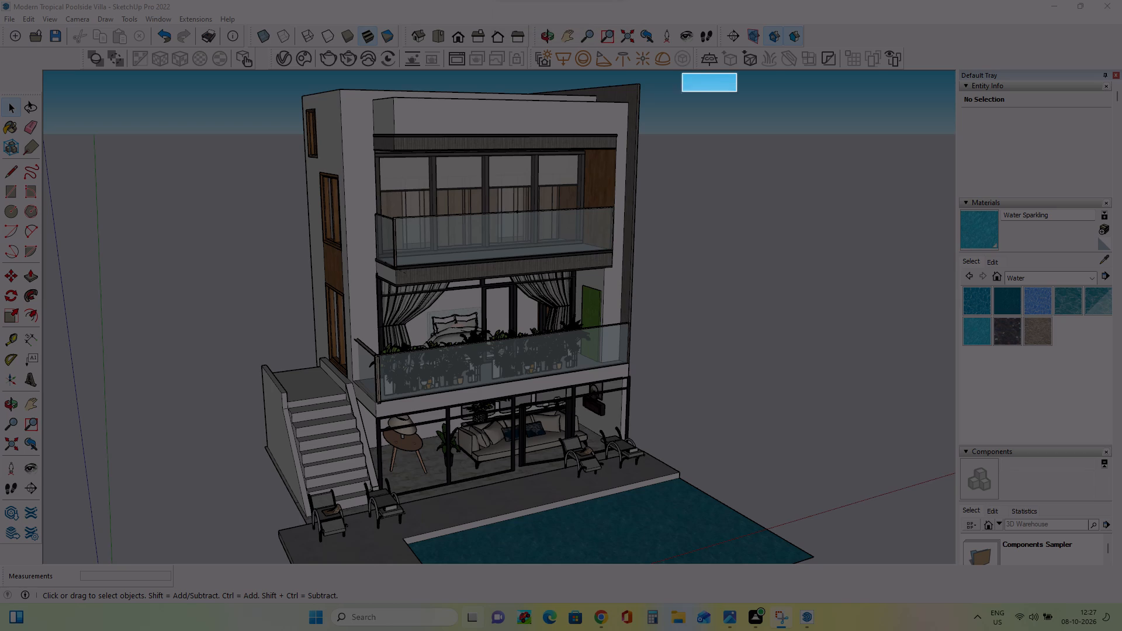
left_click_drag(670, 95, 242, 564)
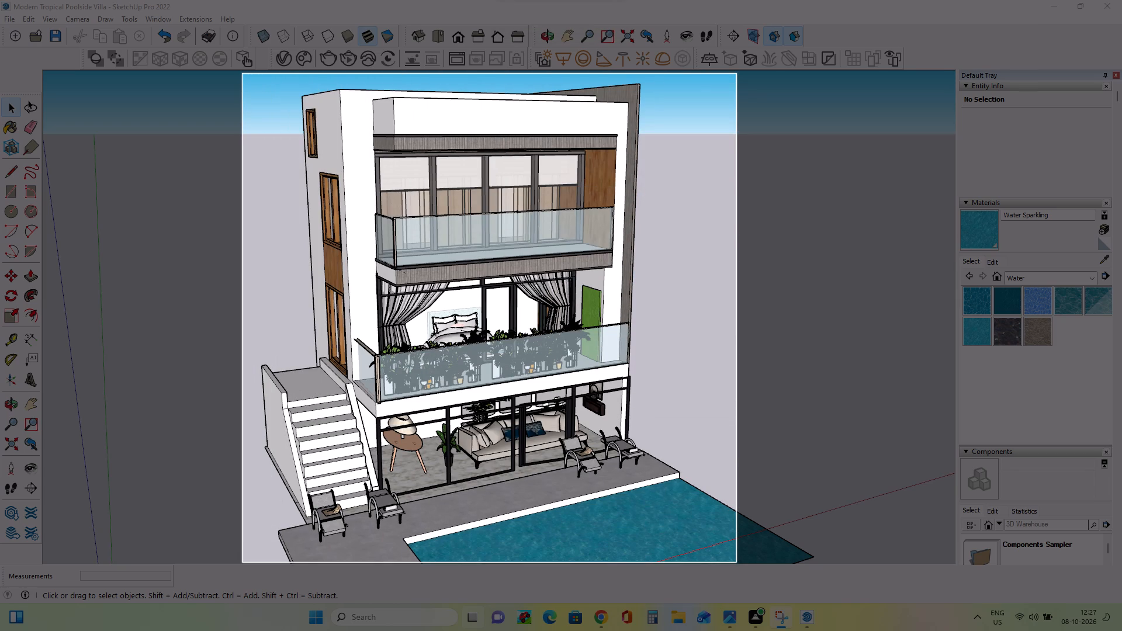
left_click_drag(242, 564, 244, 564)
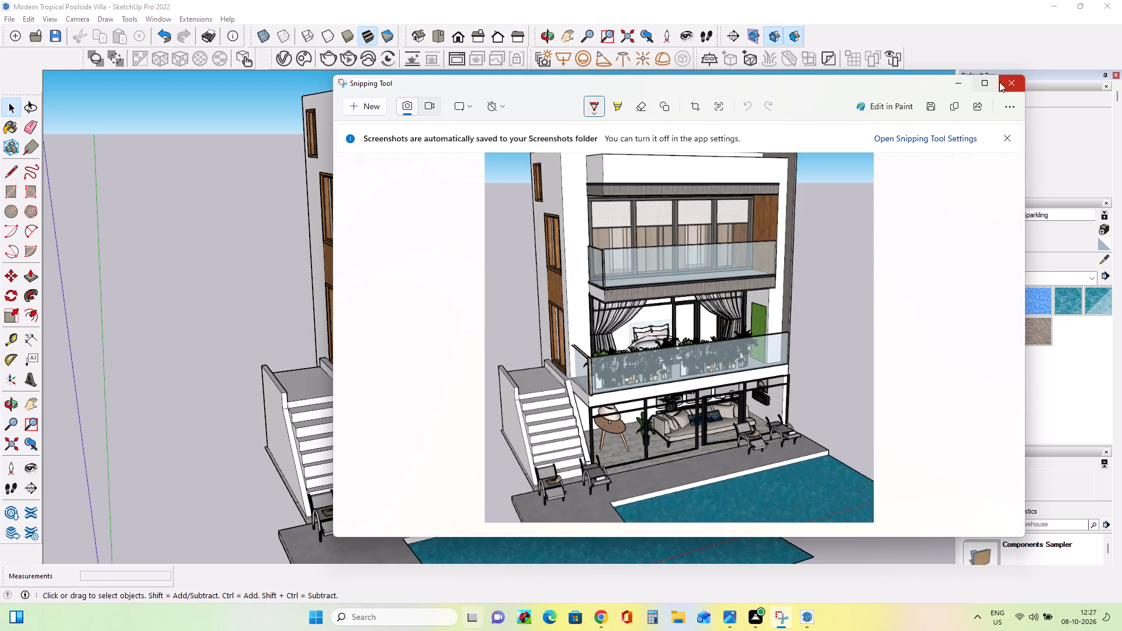
left_click(1018, 82)
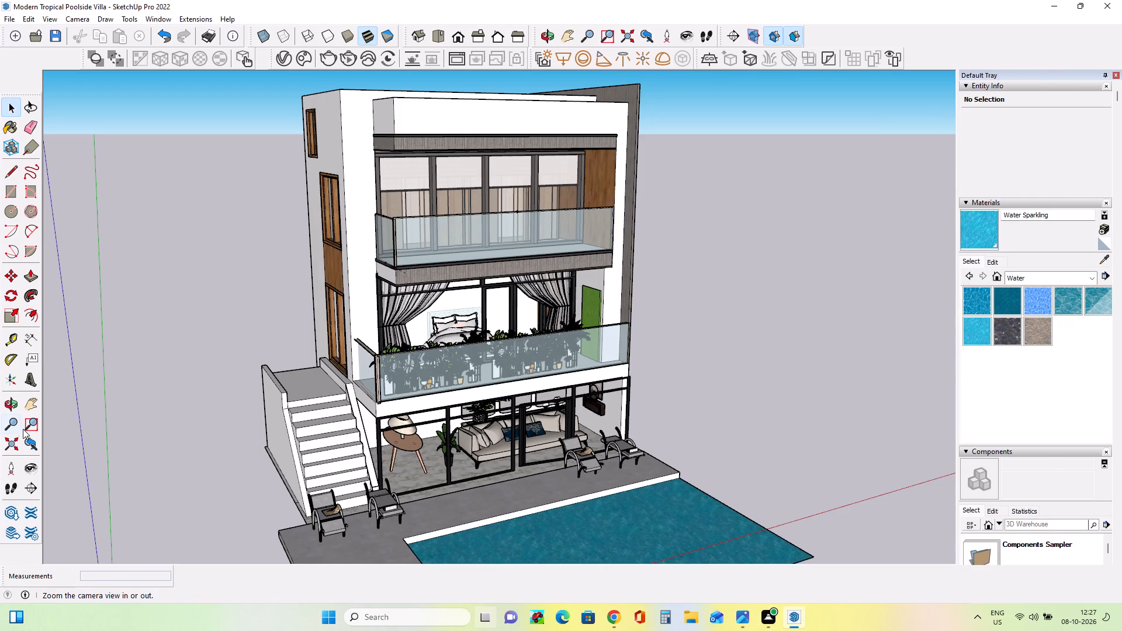
Capture a second rectangular Snipping Tool screenshot of the house, leaving more sky above the roof.
left_click(29, 407)
left_click_drag(467, 341, 470, 354)
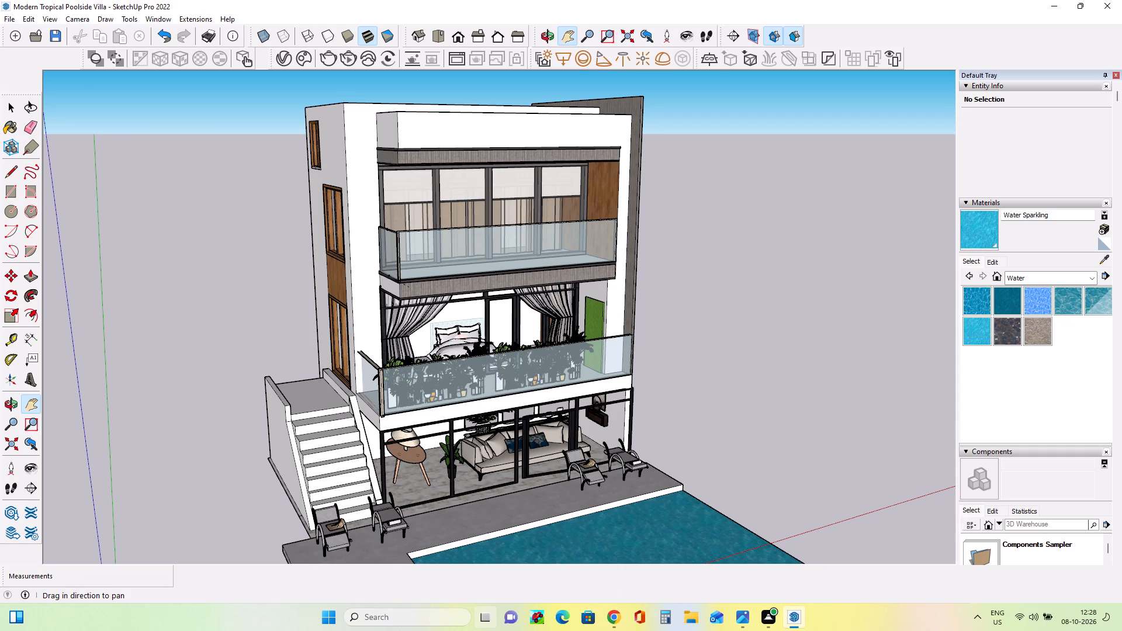
left_click(452, 620)
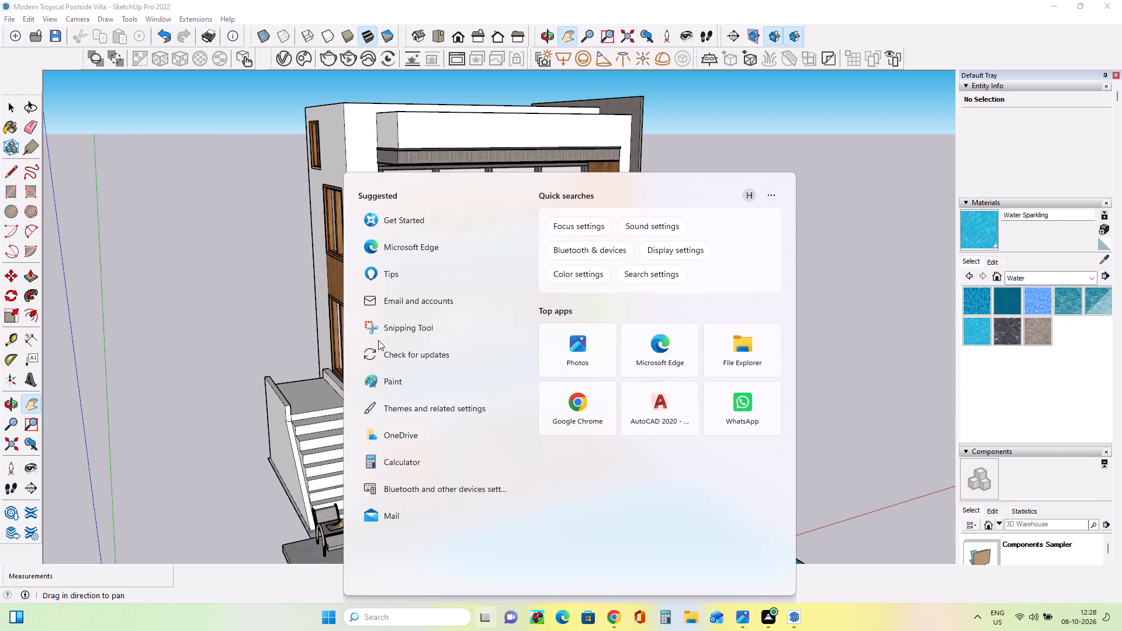
left_click(382, 327)
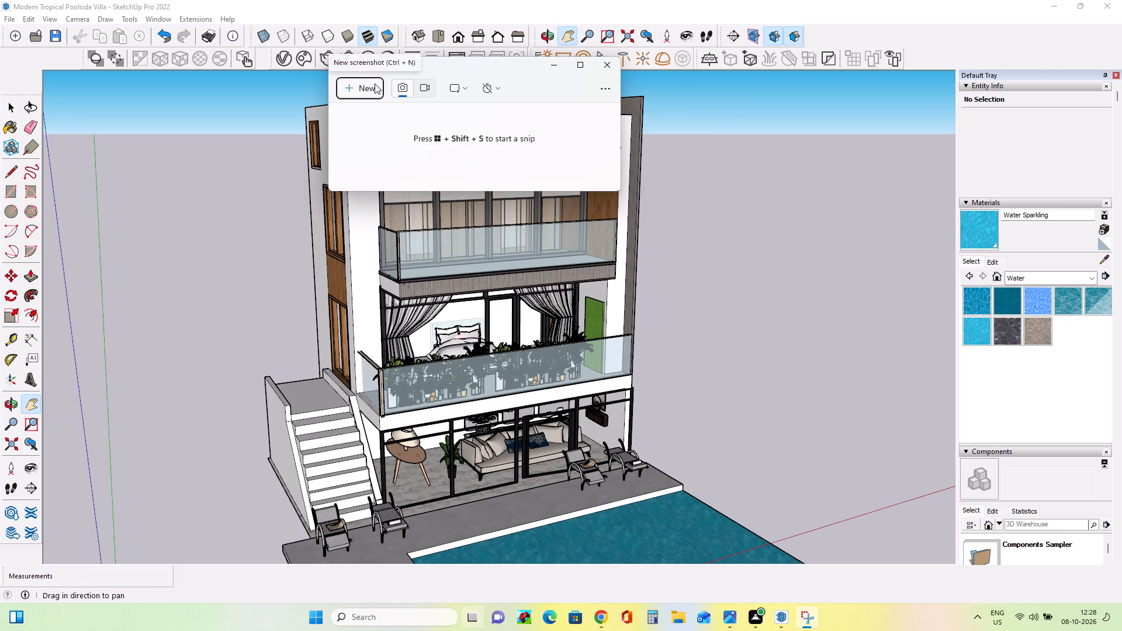
left_click(337, 89)
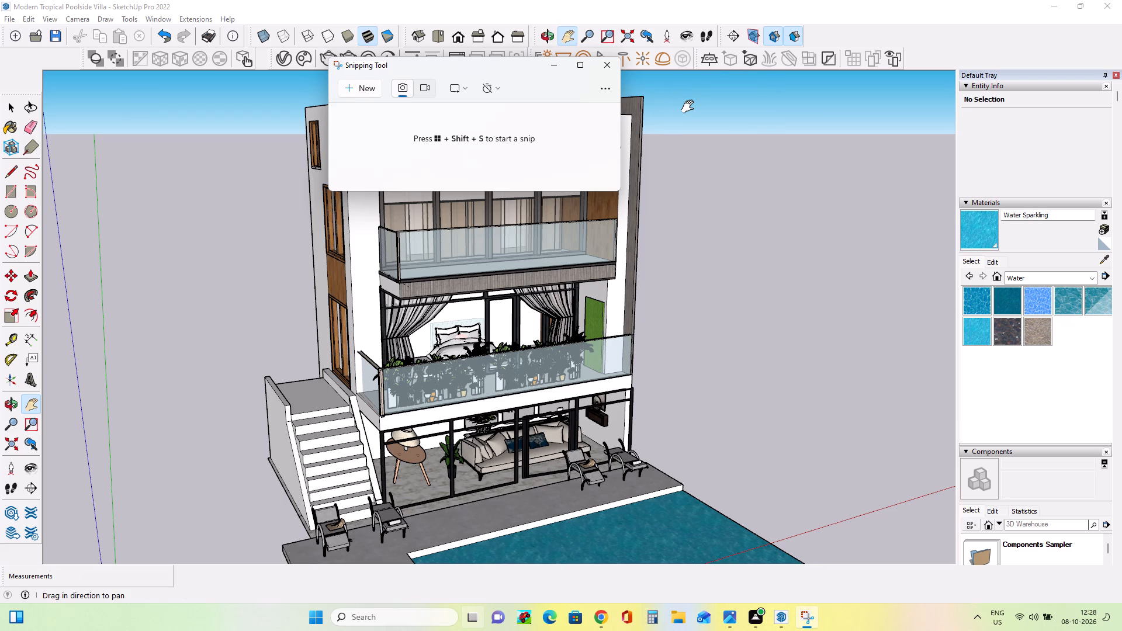
left_click(369, 90)
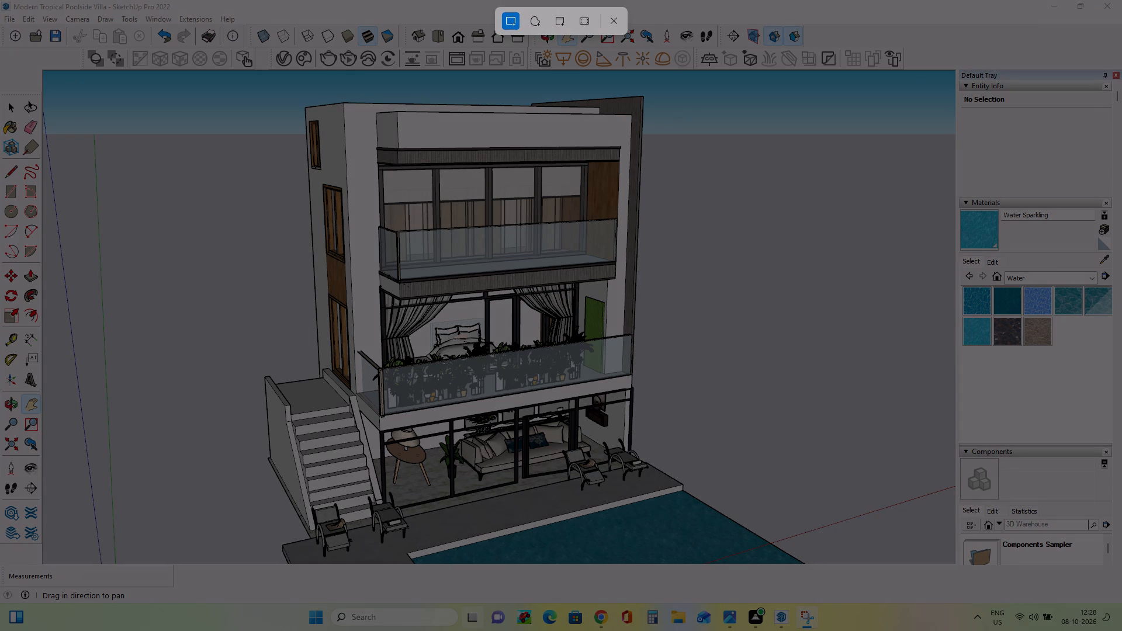
left_click_drag(751, 77, 375, 371)
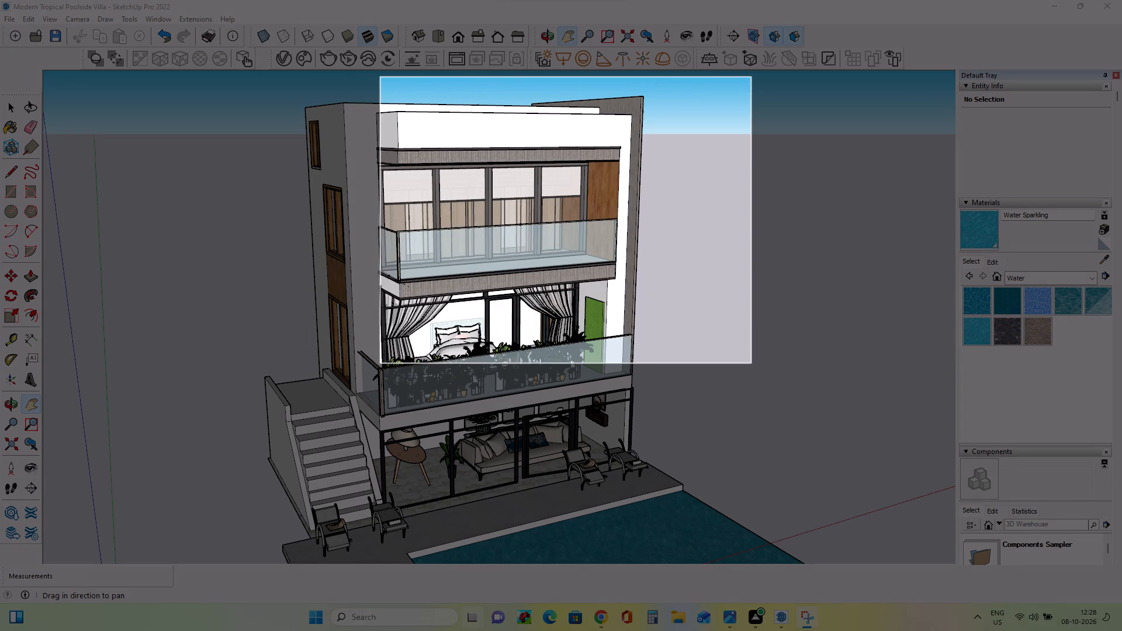
left_click_drag(375, 371, 275, 559)
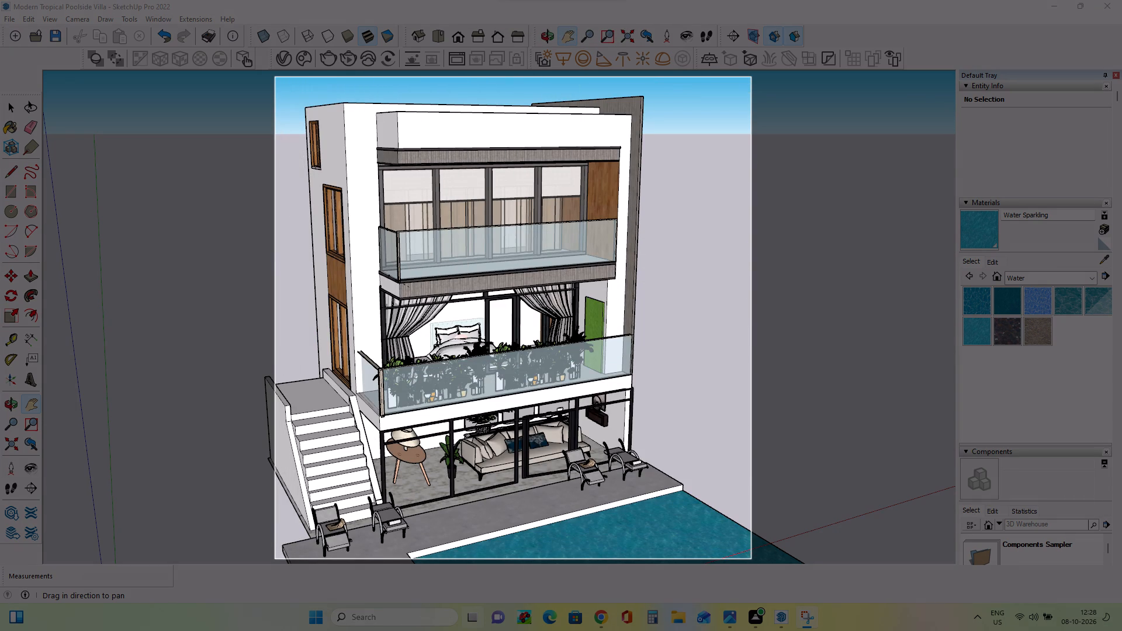
left_click_drag(275, 559, 264, 566)
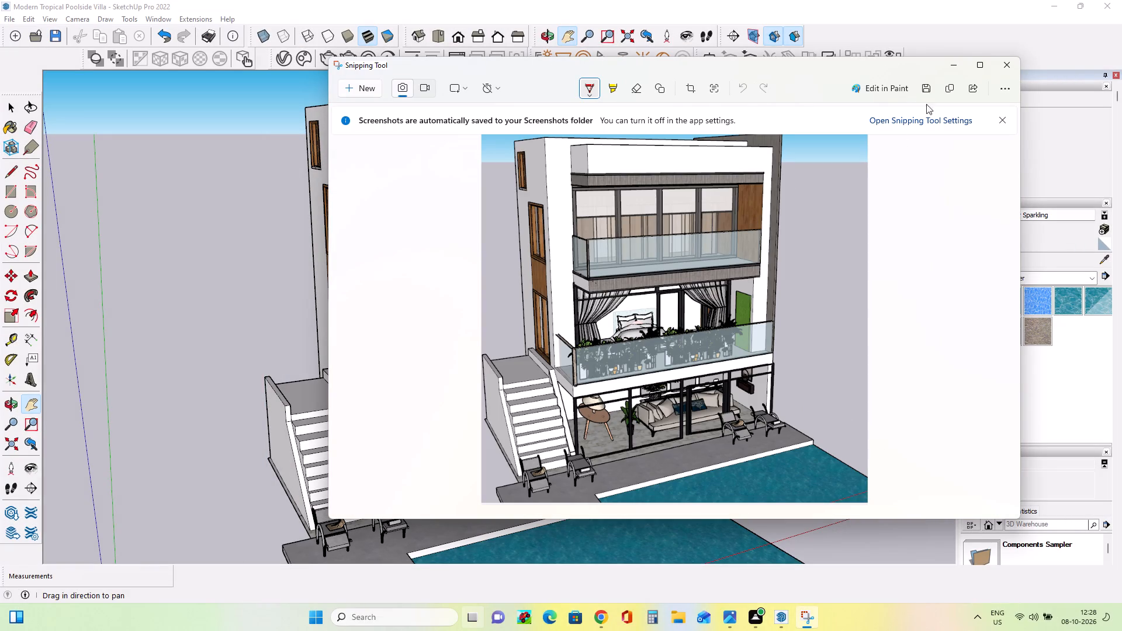
Save the captured screenshot to the Desktop in PNG type under the file name "Modern Tropical Poolside Villa.pdf" and minimize Snipping Tool.
left_click(922, 88)
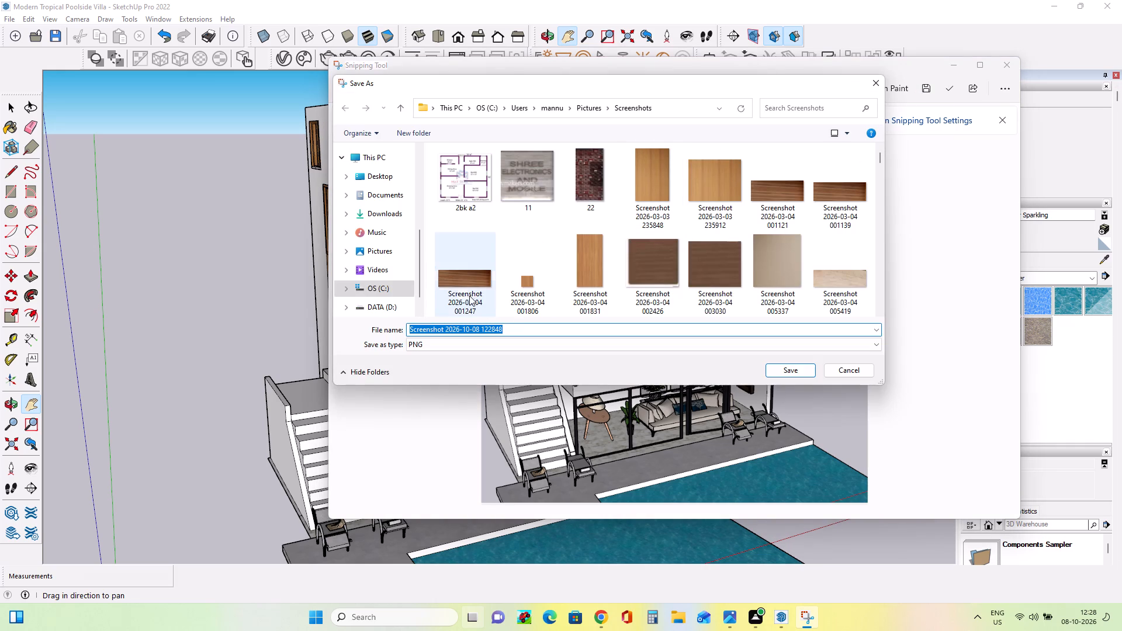
left_click(389, 178)
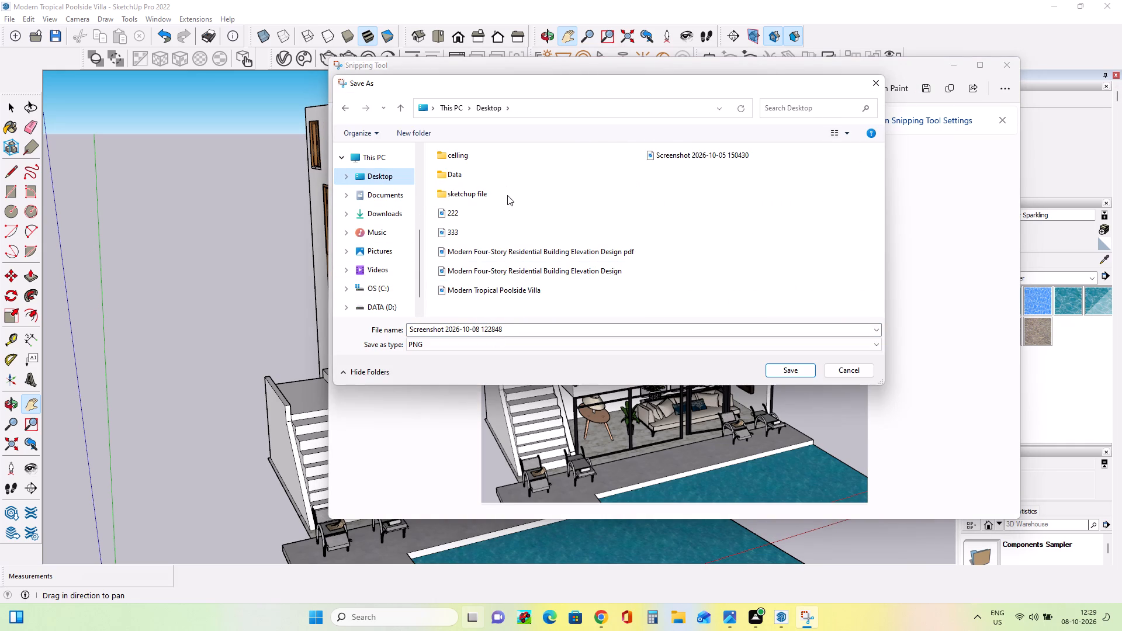
left_click(516, 334)
key("Delete")
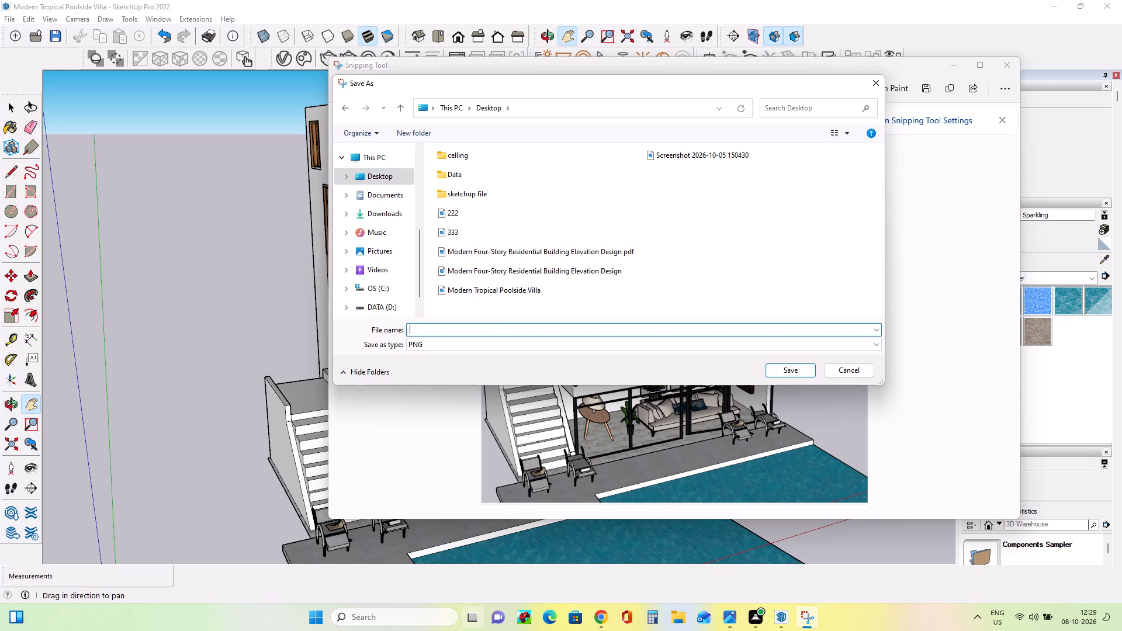
type("mo")
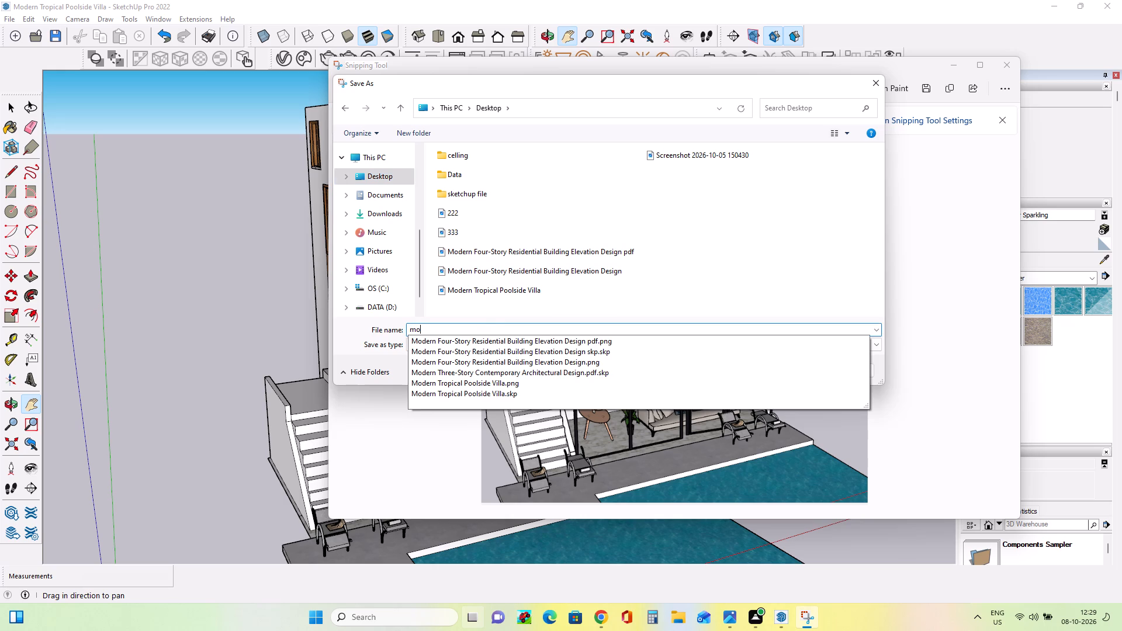
left_click(518, 394)
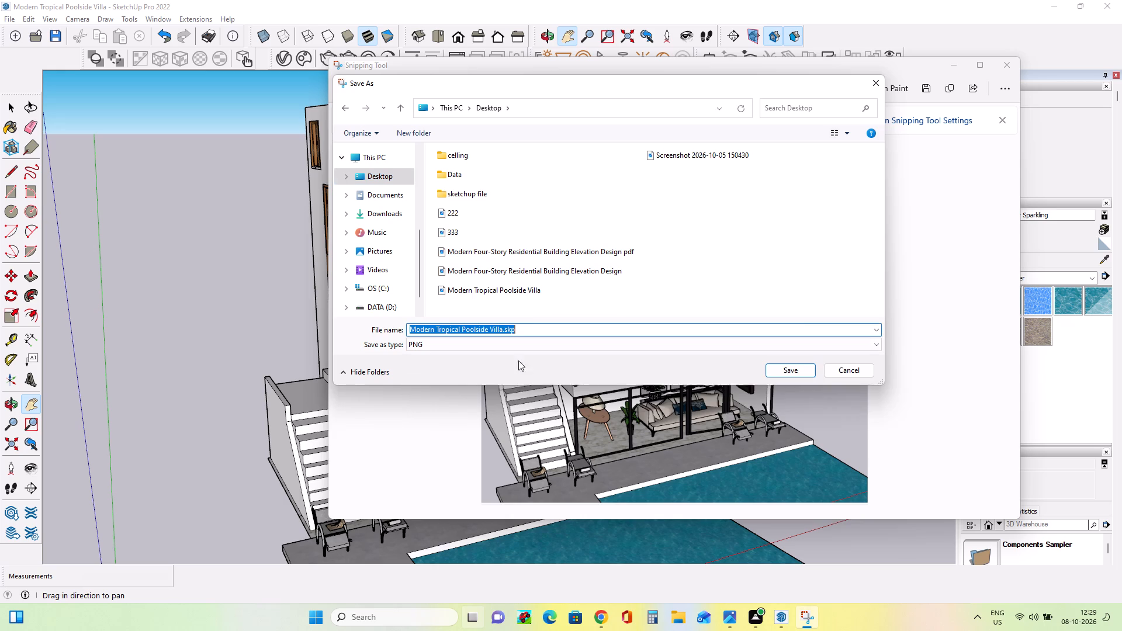
left_click(527, 327)
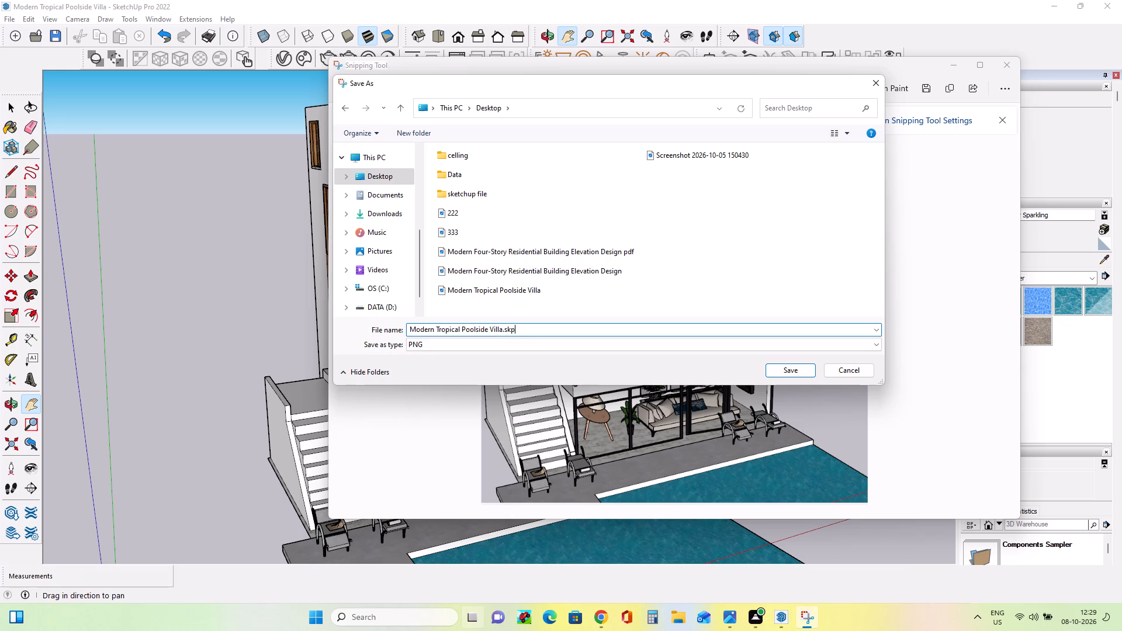
key("BackSpace")
key("BackSpace")
key("BackSpace")
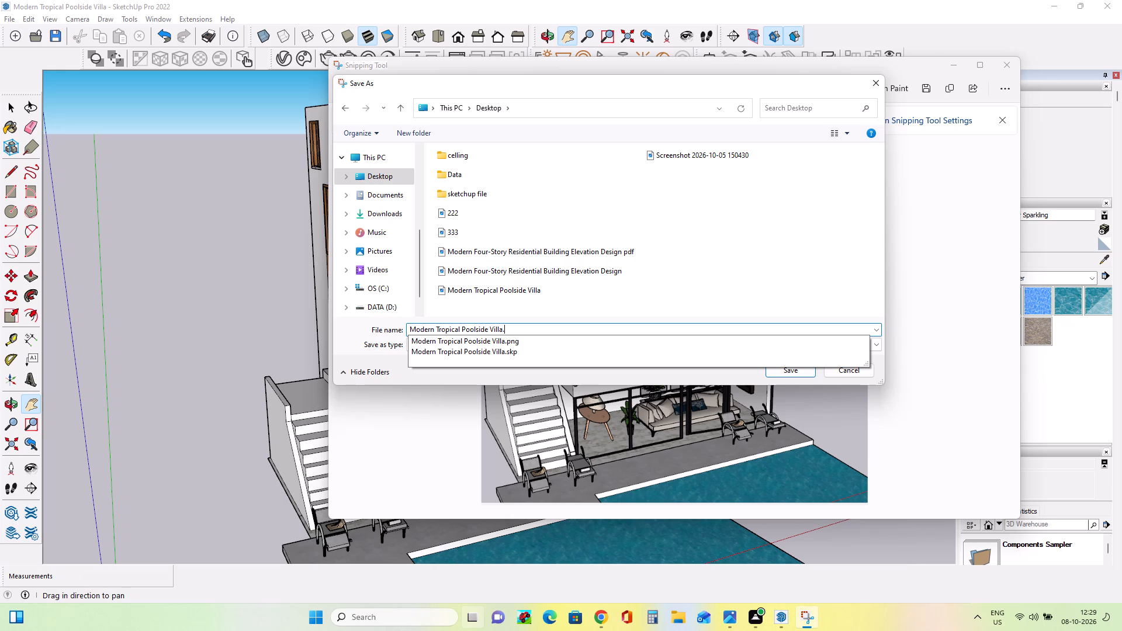
type("pd")
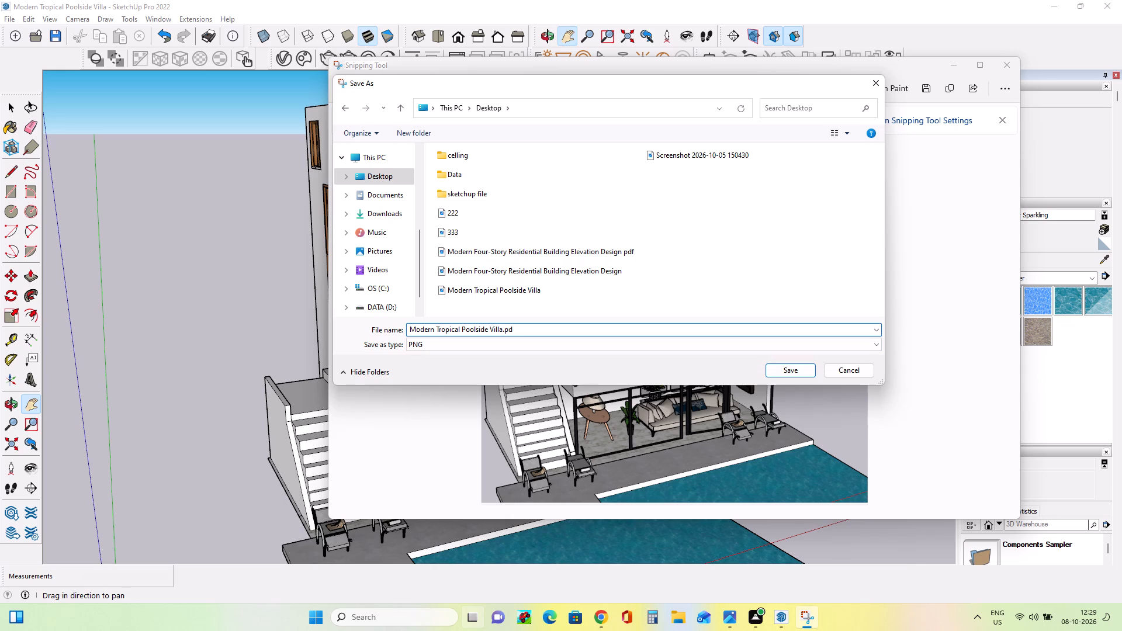
key("f")
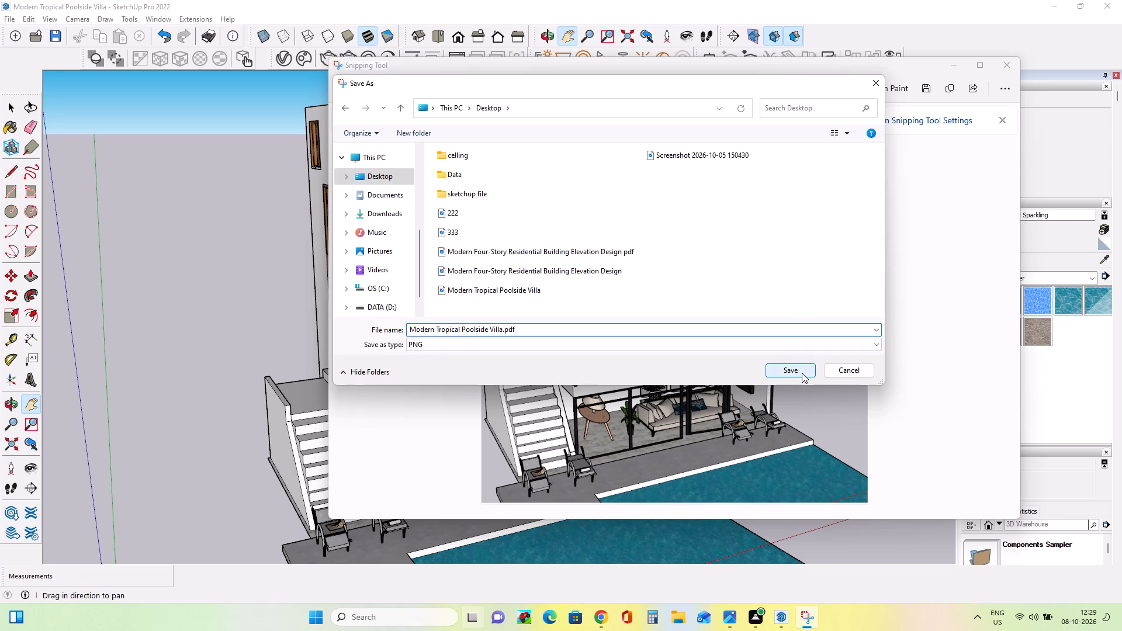
left_click(806, 369)
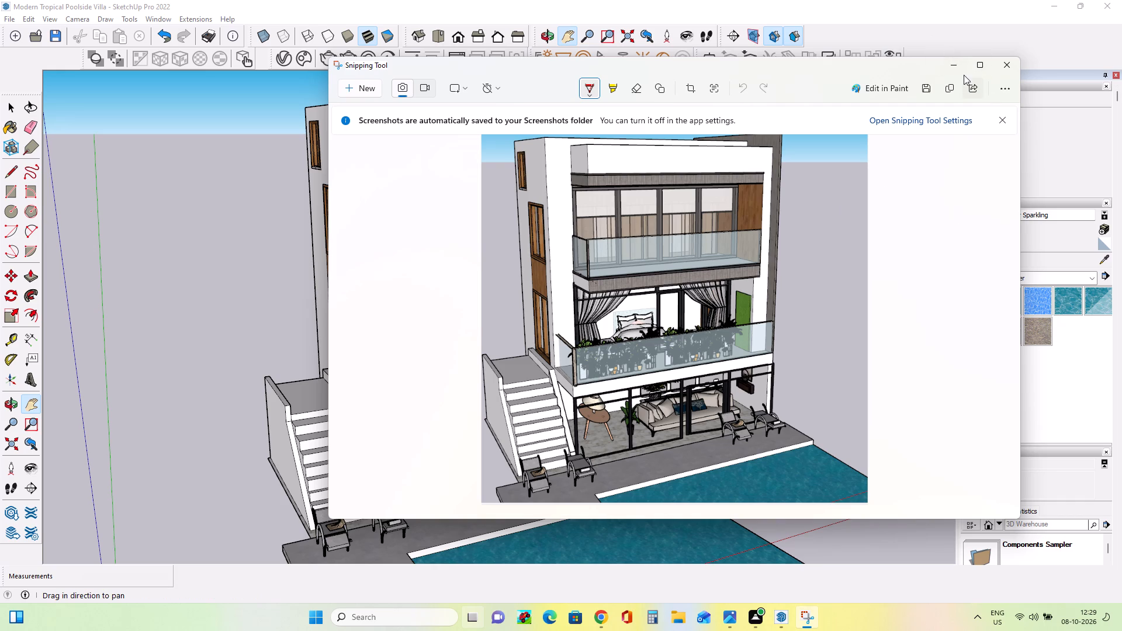
left_click(953, 66)
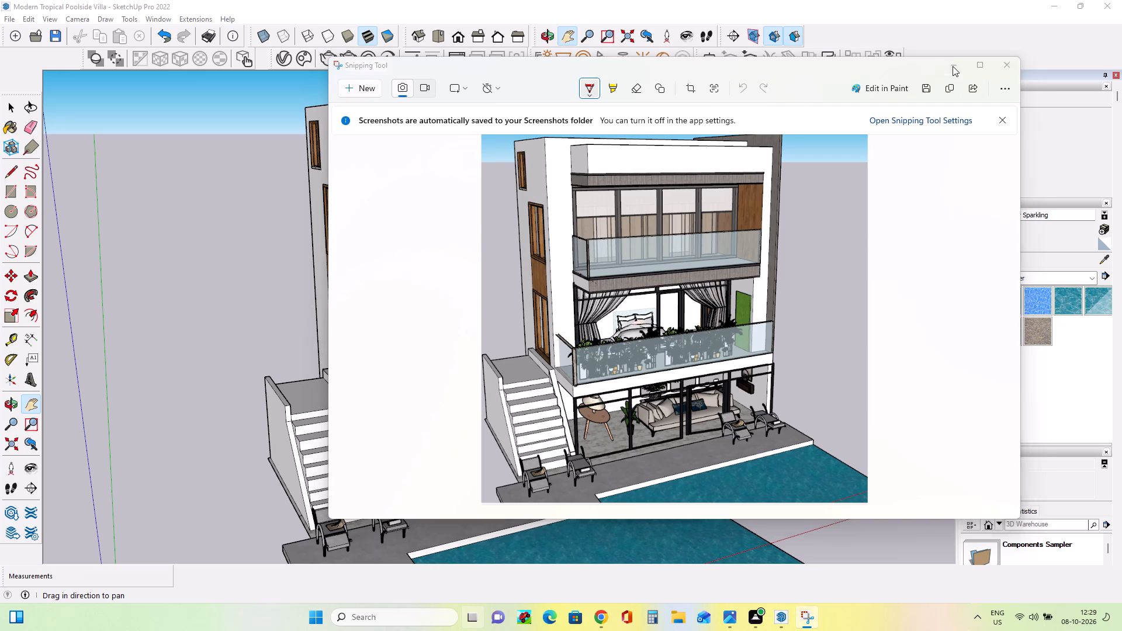